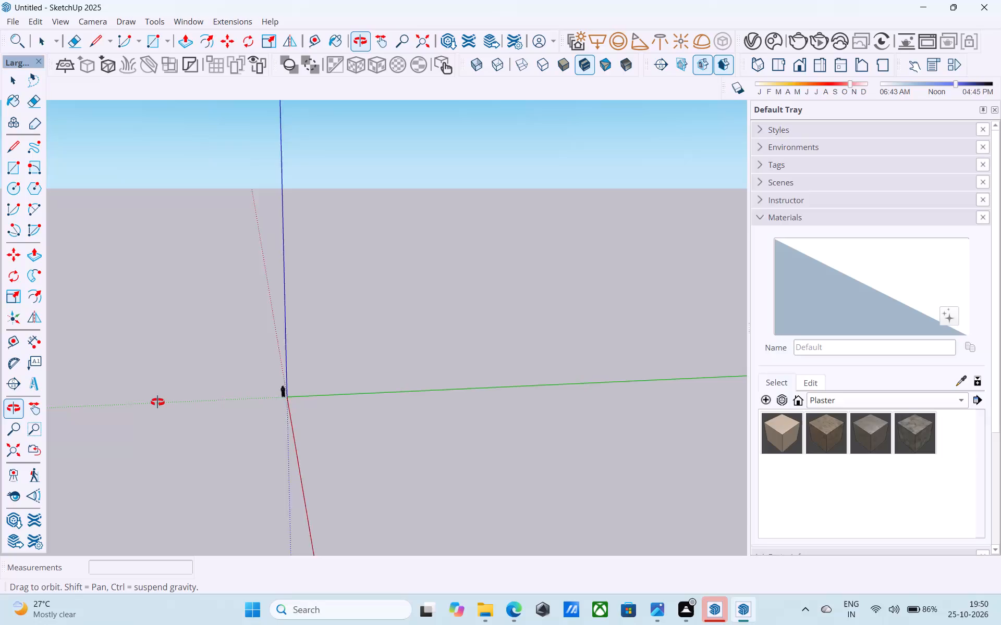
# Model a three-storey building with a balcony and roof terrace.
# Draw a 40' by 50' rectangle on the ground plane, in front of the green axis.
pyautogui.scroll(-3, 157, 402)
pyautogui.moveTo(498, 491); pyautogui.dragTo(434, 473)
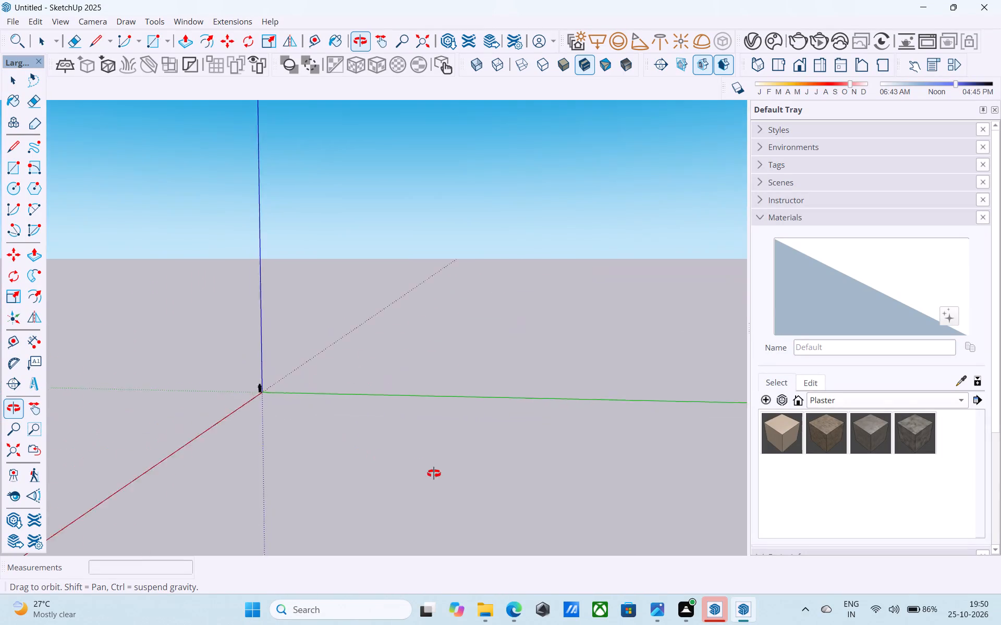
pyautogui.moveTo(434, 473); pyautogui.dragTo(506, 489)
pyautogui.press('space')
pyautogui.press('space')
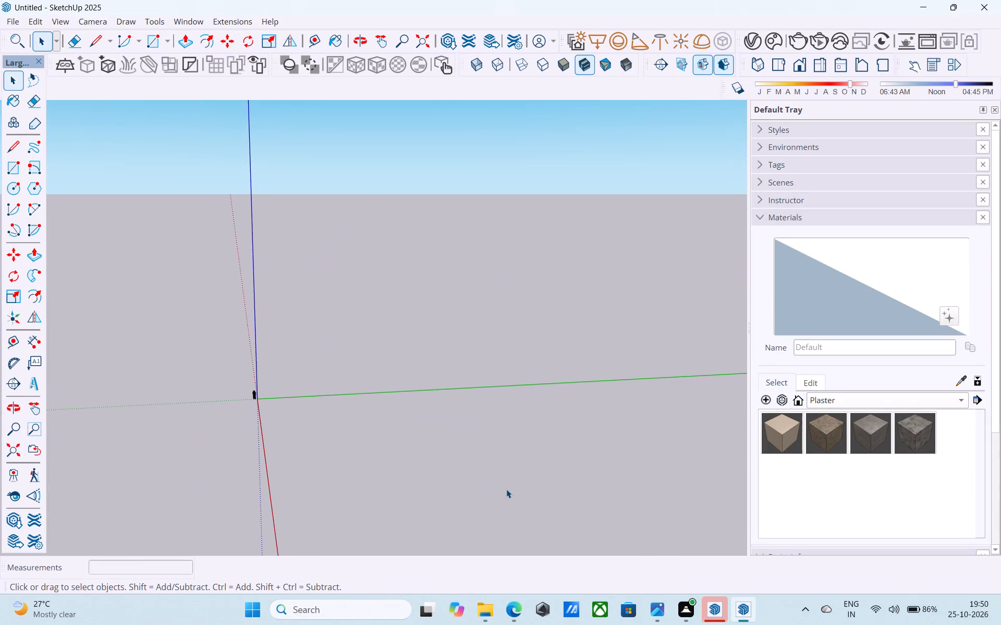
pyautogui.press('r')
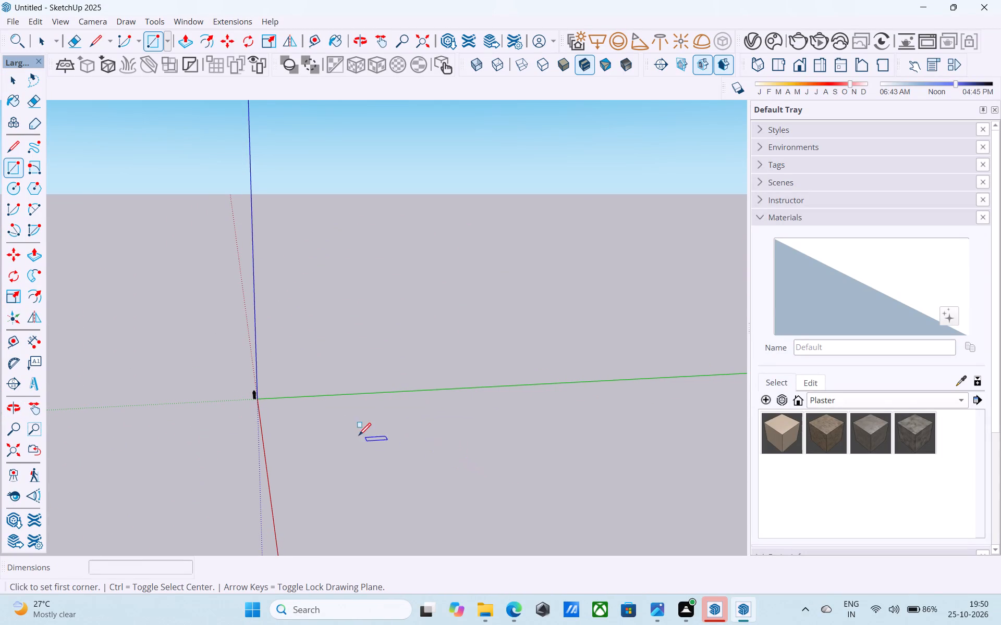
pyautogui.click(378, 444)
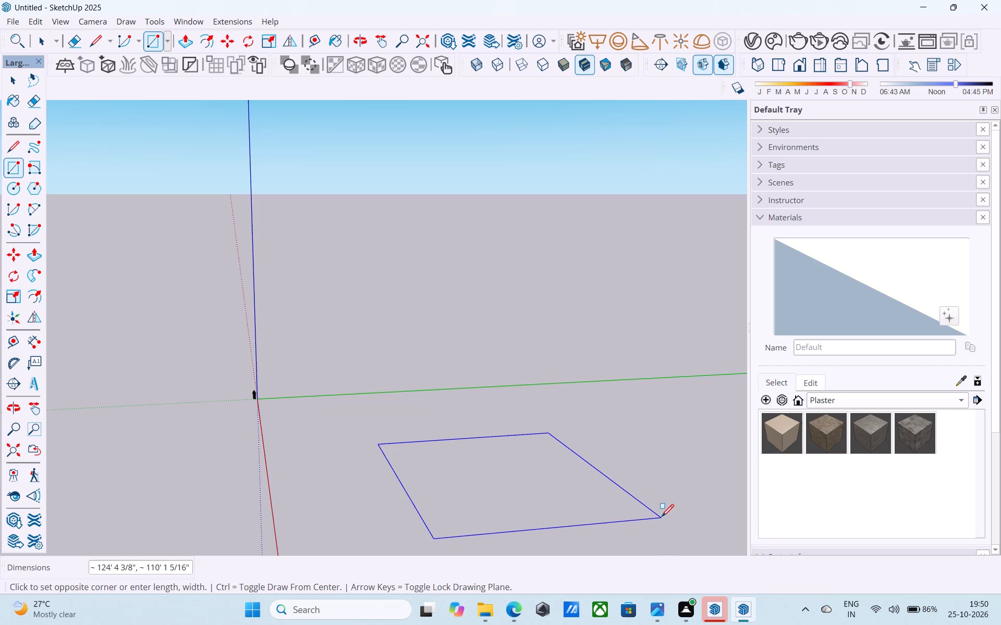
pyautogui.write("40',")
pyautogui.write("50'")
pyautogui.press('Return')
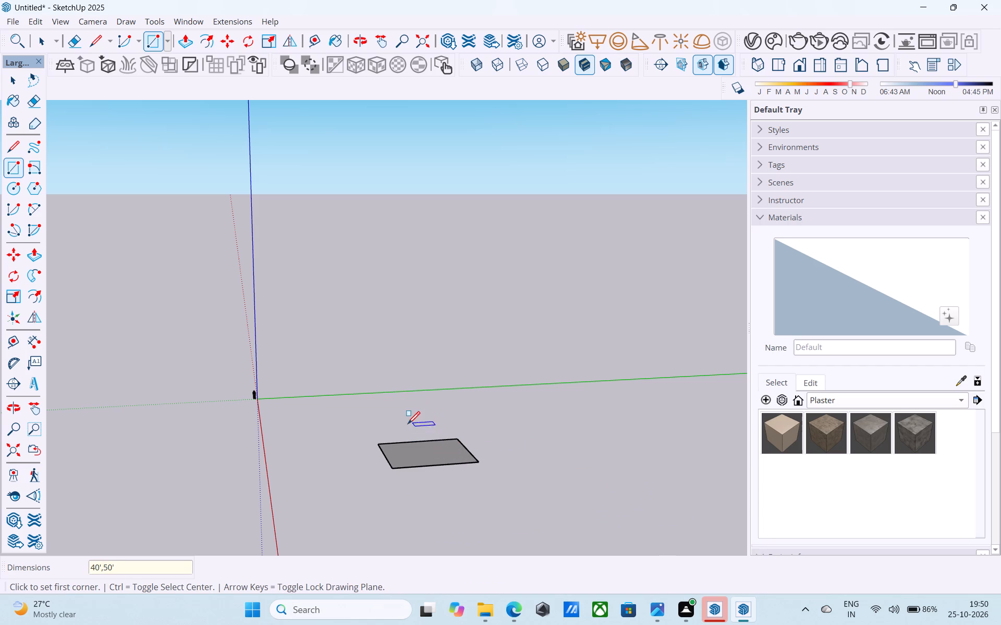
pyautogui.press('space')
# Offset the rectangle's outline inward by 9" to form a wall-thickness border.
pyautogui.keyDown('ctrl'); pyautogui.scroll(9, 394, 424); pyautogui.keyUp('ctrl')
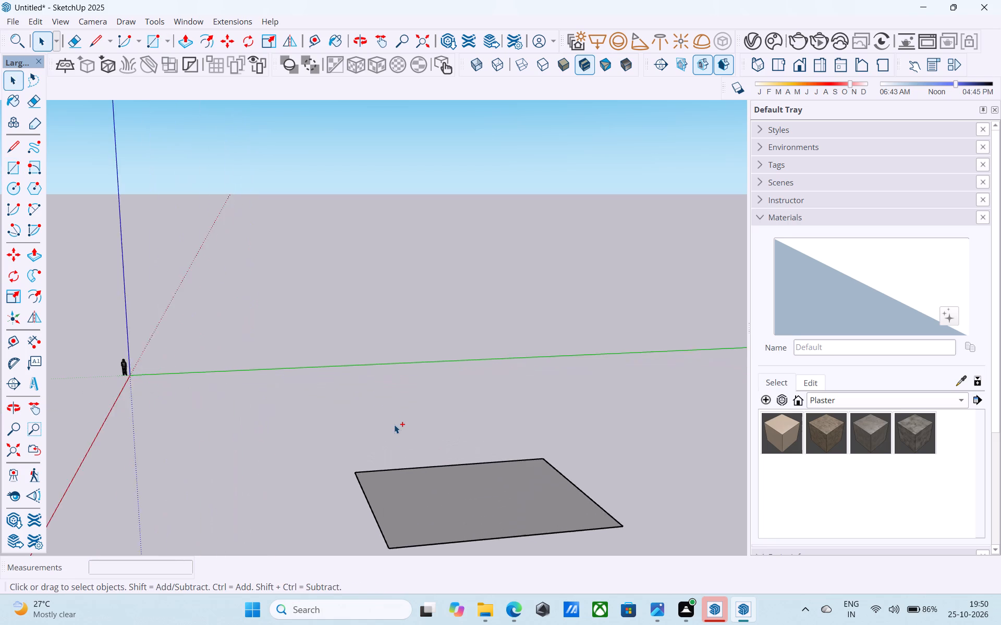
pyautogui.keyDown('ctrl'); pyautogui.scroll(1, 394, 424); pyautogui.keyUp('ctrl')
pyautogui.keyDown('ctrl'); pyautogui.scroll(-5, 394, 424); pyautogui.keyUp('ctrl')
pyautogui.press('o')
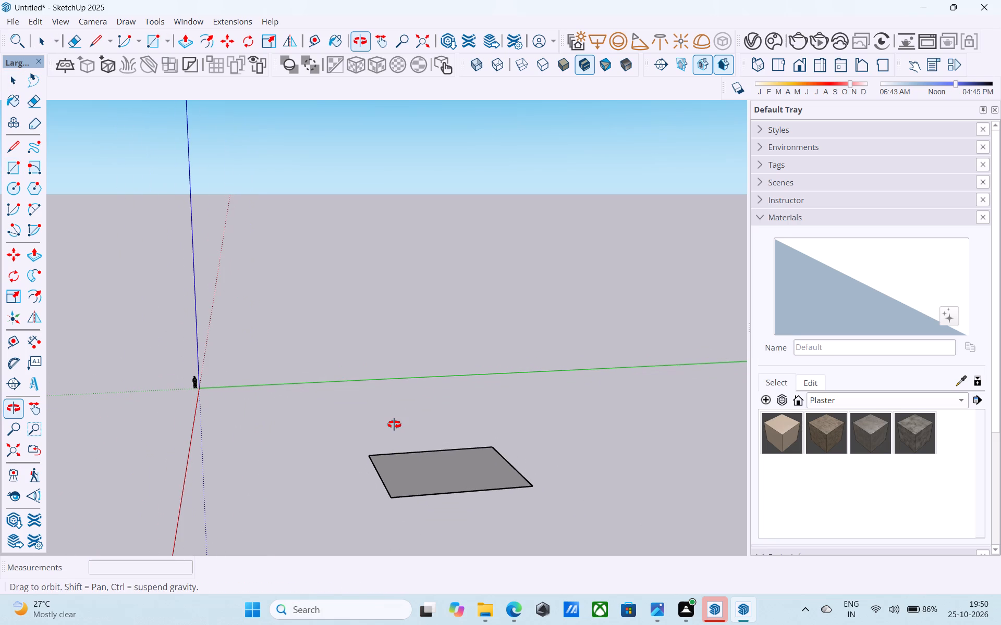
pyautogui.moveTo(394, 424); pyautogui.dragTo(367, 402)
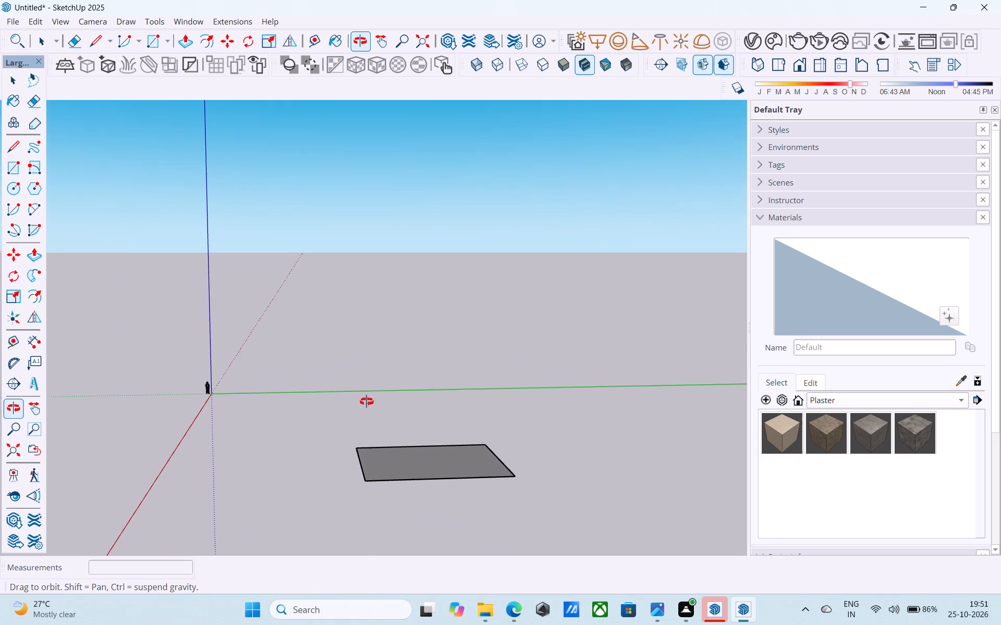
pyautogui.moveTo(367, 402); pyautogui.dragTo(367, 401)
pyautogui.keyDown('ctrl'); pyautogui.scroll(-9, 367, 401); pyautogui.keyUp('ctrl')
pyautogui.moveTo(333, 405); pyautogui.dragTo(375, 545)
pyautogui.keyDown('ctrl'); pyautogui.scroll(-2, 391, 459); pyautogui.keyUp('ctrl')
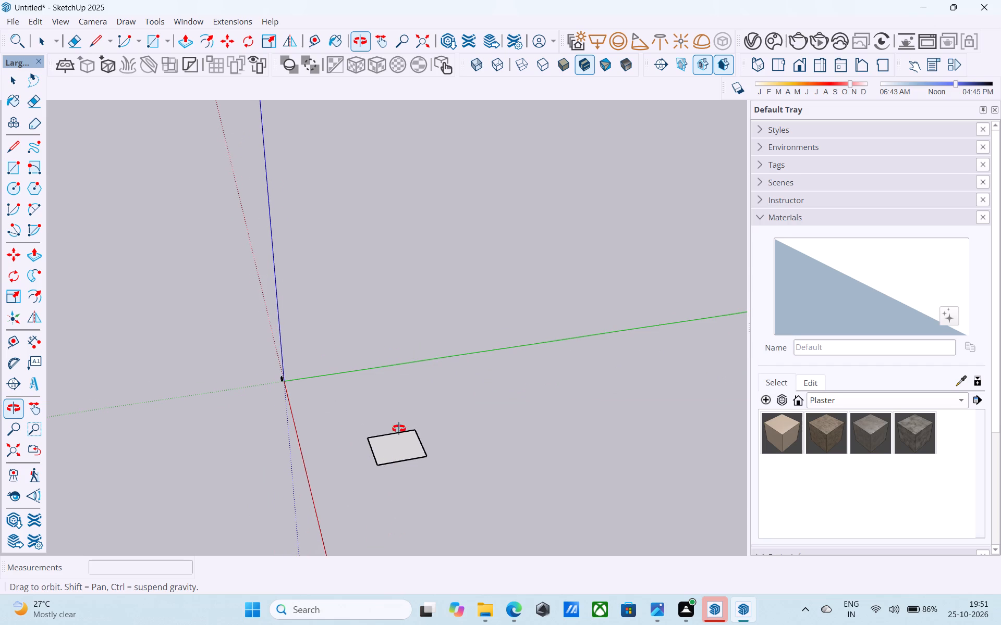
pyautogui.moveTo(399, 419); pyautogui.dragTo(404, 474)
pyautogui.keyDown('ctrl'); pyautogui.scroll(6, 395, 445); pyautogui.keyUp('ctrl')
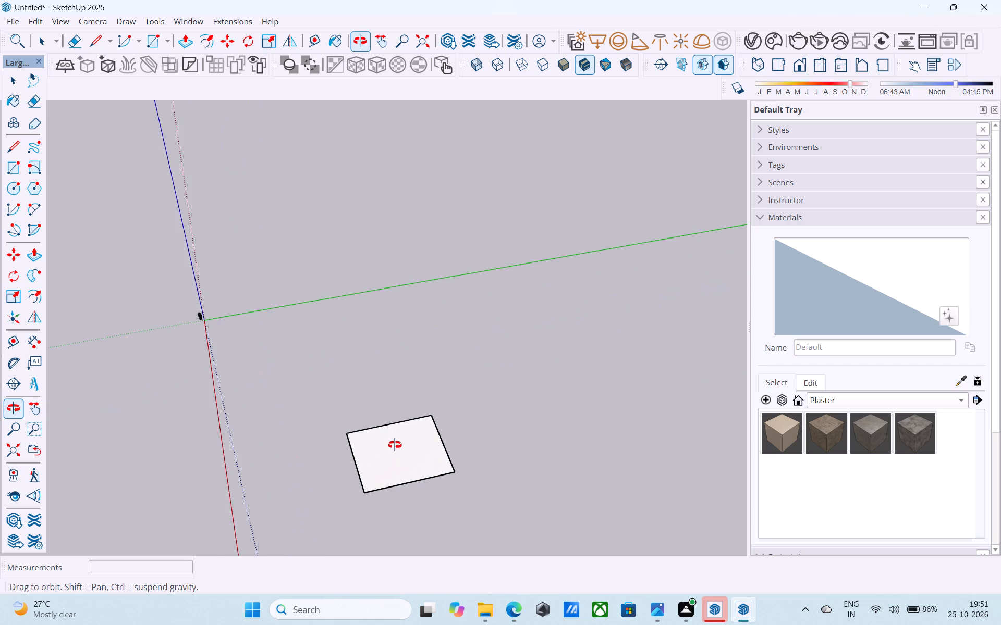
pyautogui.keyDown('ctrl'); pyautogui.scroll(9, 395, 445); pyautogui.keyUp('ctrl')
pyautogui.press('space')
pyautogui.keyDown('ctrl'); pyautogui.scroll(-1, 395, 445); pyautogui.keyUp('ctrl')
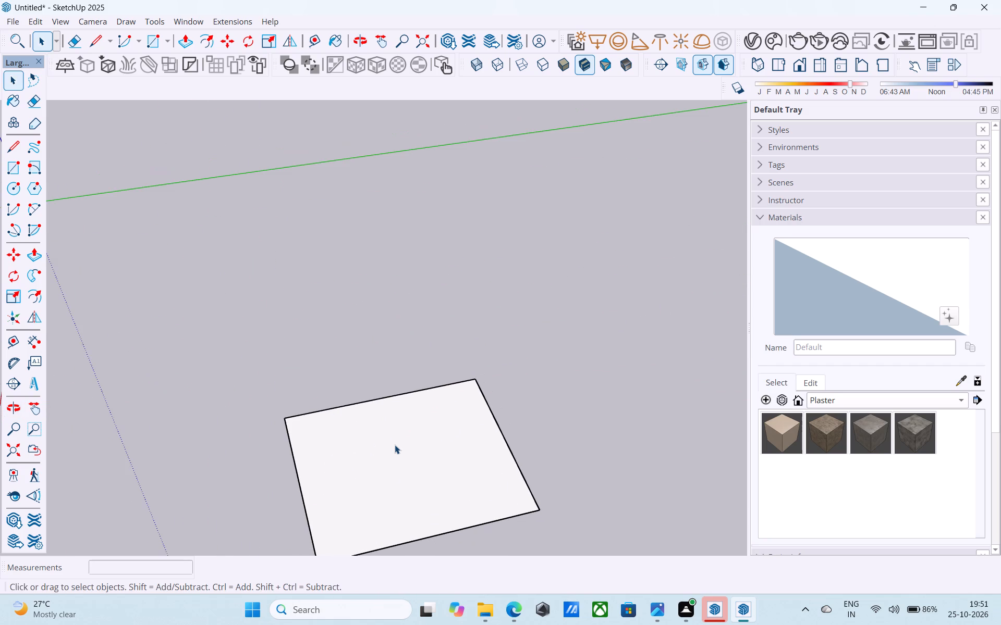
pyautogui.click(395, 451)
pyautogui.press('f')
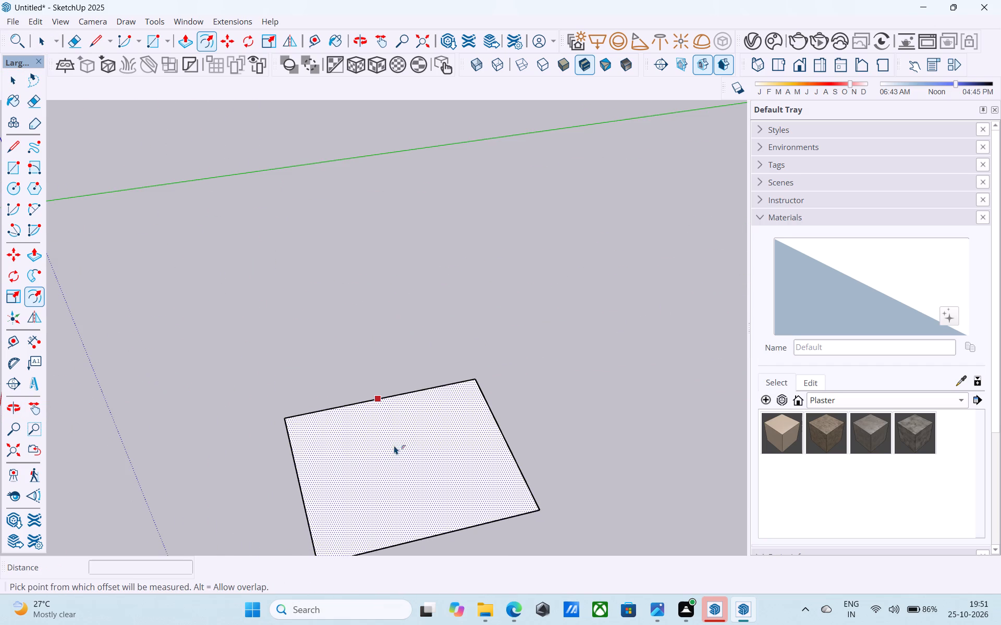
pyautogui.moveTo(397, 460); pyautogui.dragTo(395, 455)
pyautogui.write('9"')
pyautogui.press('Return')
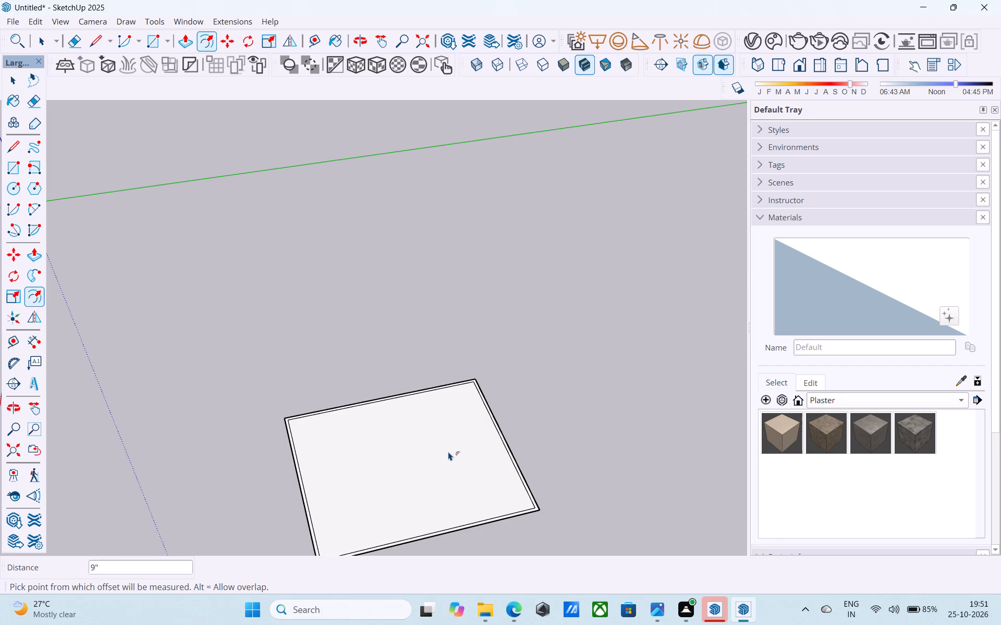
pyautogui.press('space')
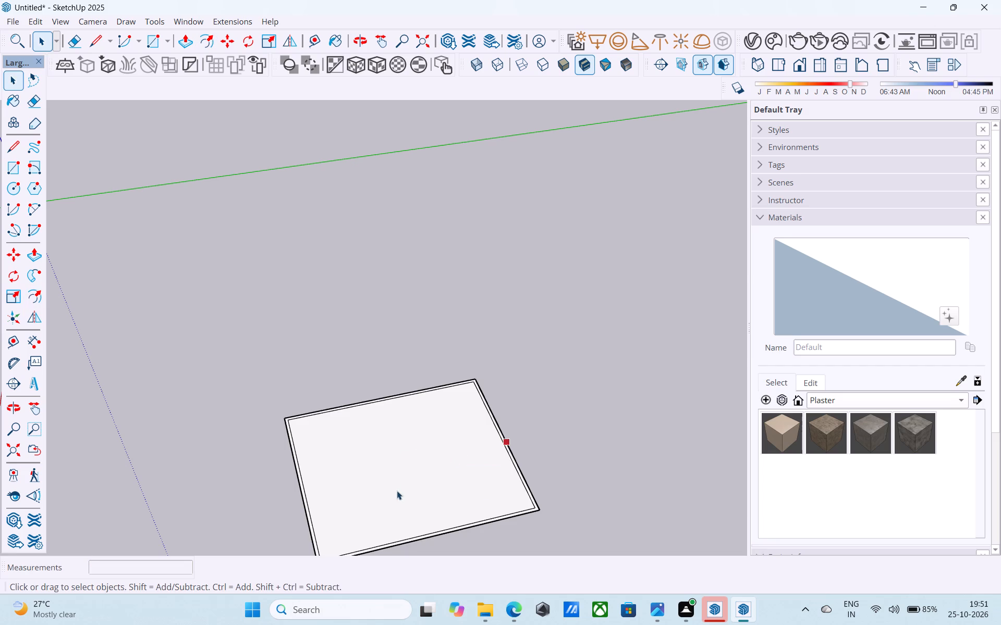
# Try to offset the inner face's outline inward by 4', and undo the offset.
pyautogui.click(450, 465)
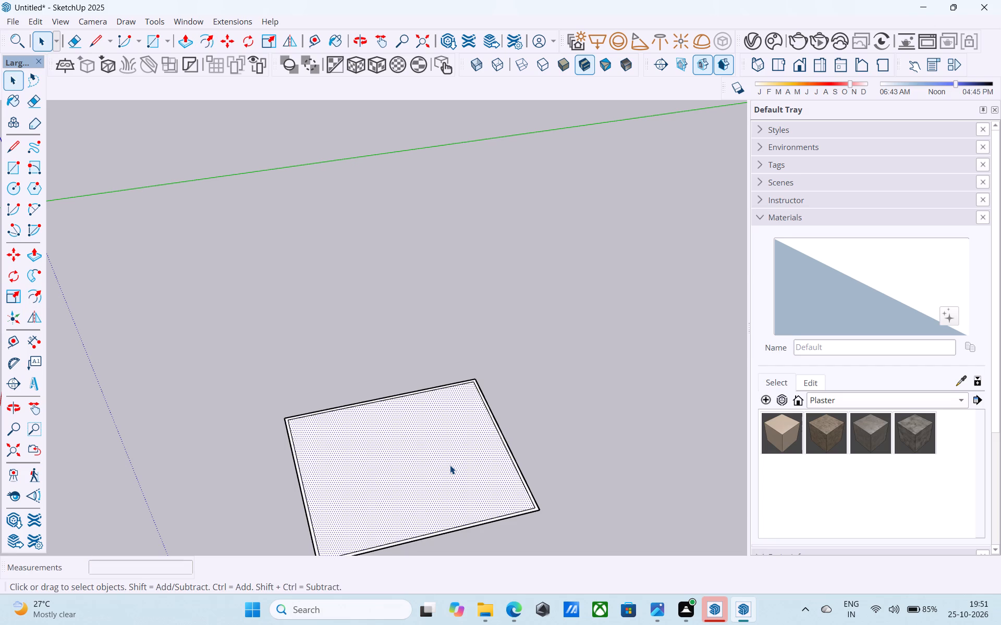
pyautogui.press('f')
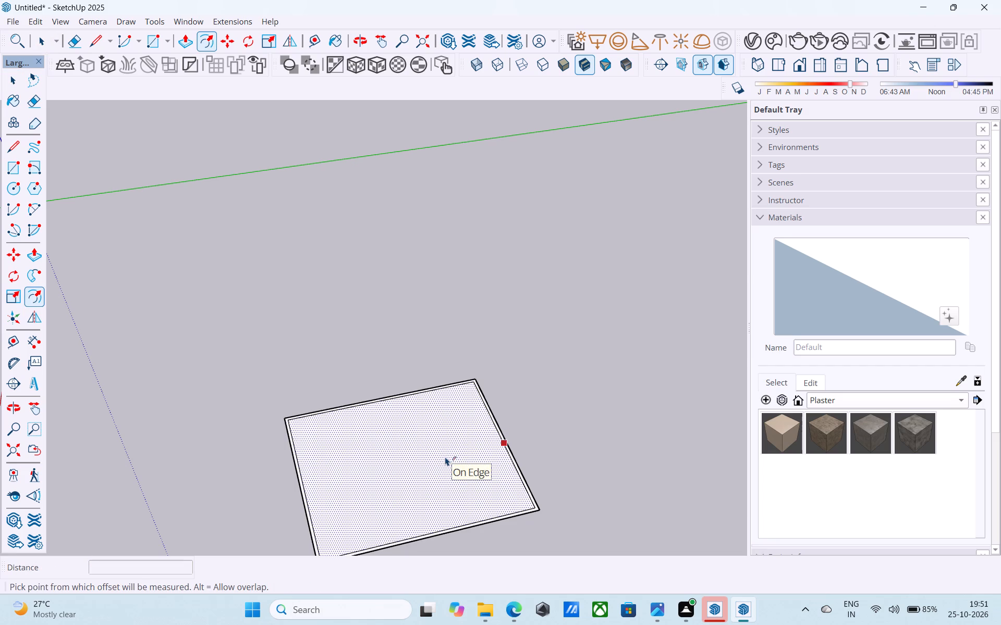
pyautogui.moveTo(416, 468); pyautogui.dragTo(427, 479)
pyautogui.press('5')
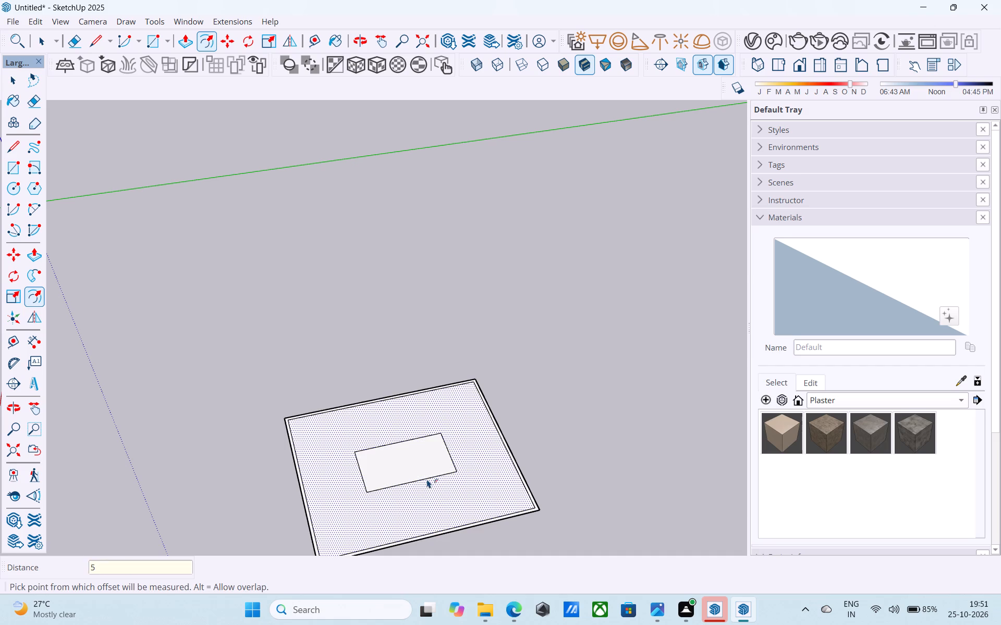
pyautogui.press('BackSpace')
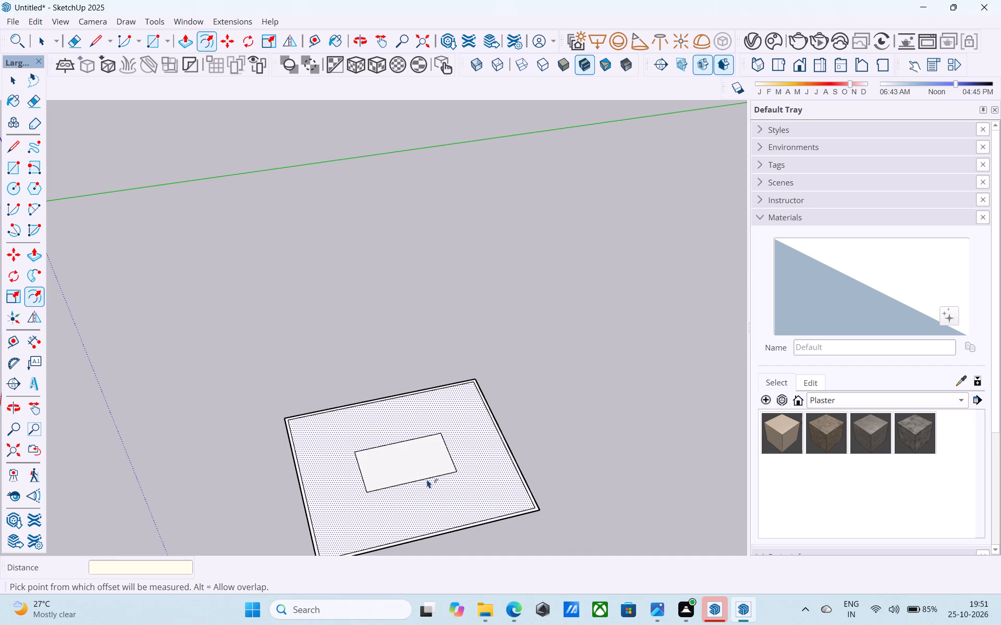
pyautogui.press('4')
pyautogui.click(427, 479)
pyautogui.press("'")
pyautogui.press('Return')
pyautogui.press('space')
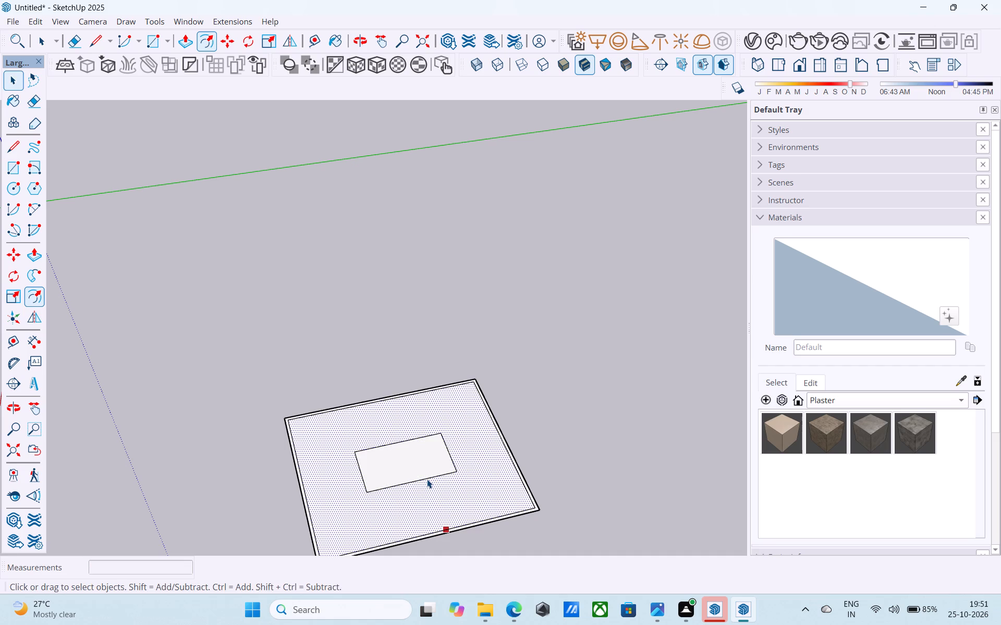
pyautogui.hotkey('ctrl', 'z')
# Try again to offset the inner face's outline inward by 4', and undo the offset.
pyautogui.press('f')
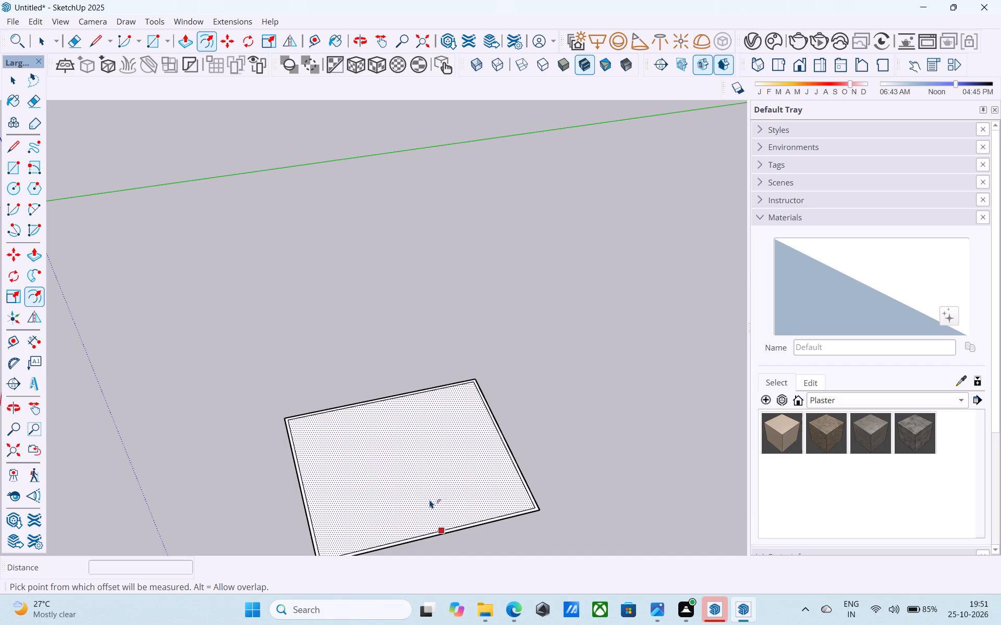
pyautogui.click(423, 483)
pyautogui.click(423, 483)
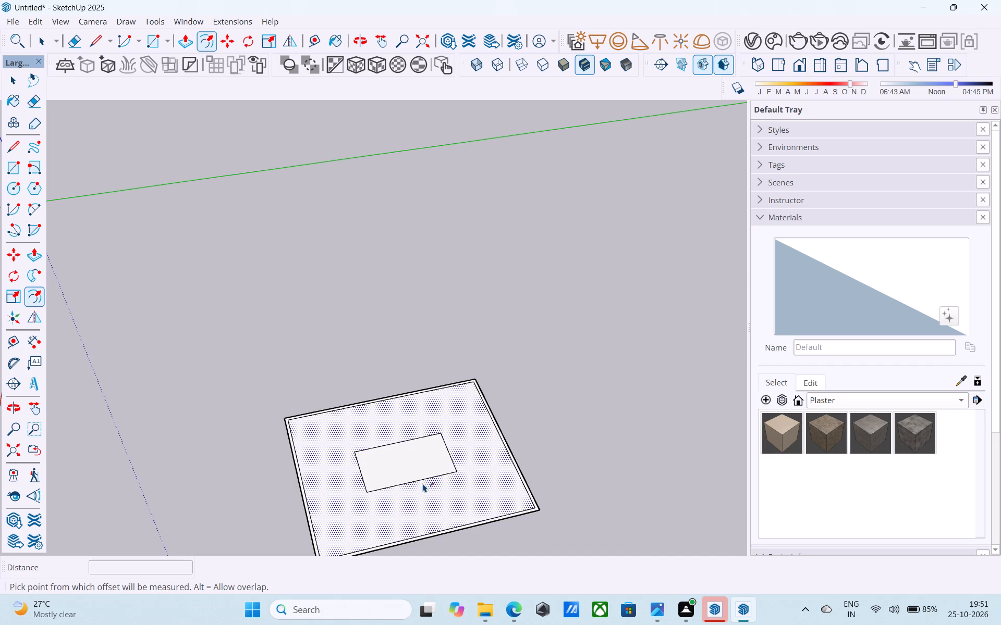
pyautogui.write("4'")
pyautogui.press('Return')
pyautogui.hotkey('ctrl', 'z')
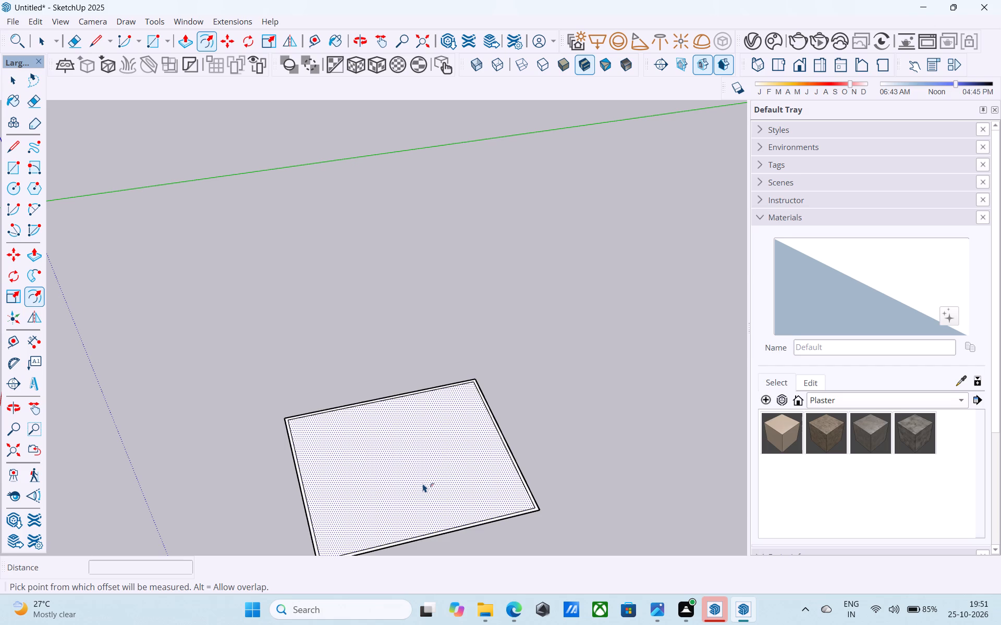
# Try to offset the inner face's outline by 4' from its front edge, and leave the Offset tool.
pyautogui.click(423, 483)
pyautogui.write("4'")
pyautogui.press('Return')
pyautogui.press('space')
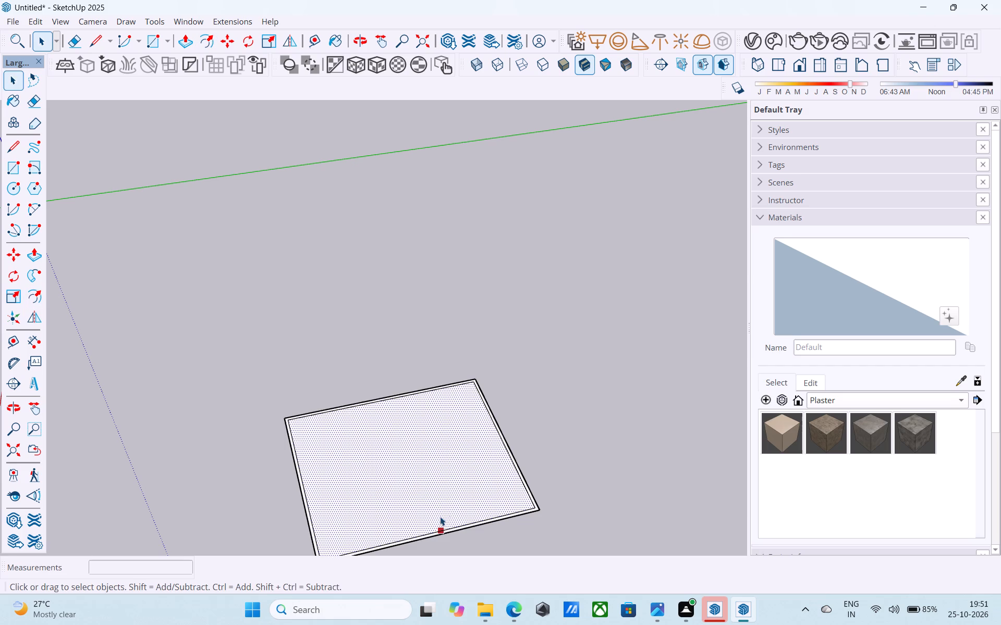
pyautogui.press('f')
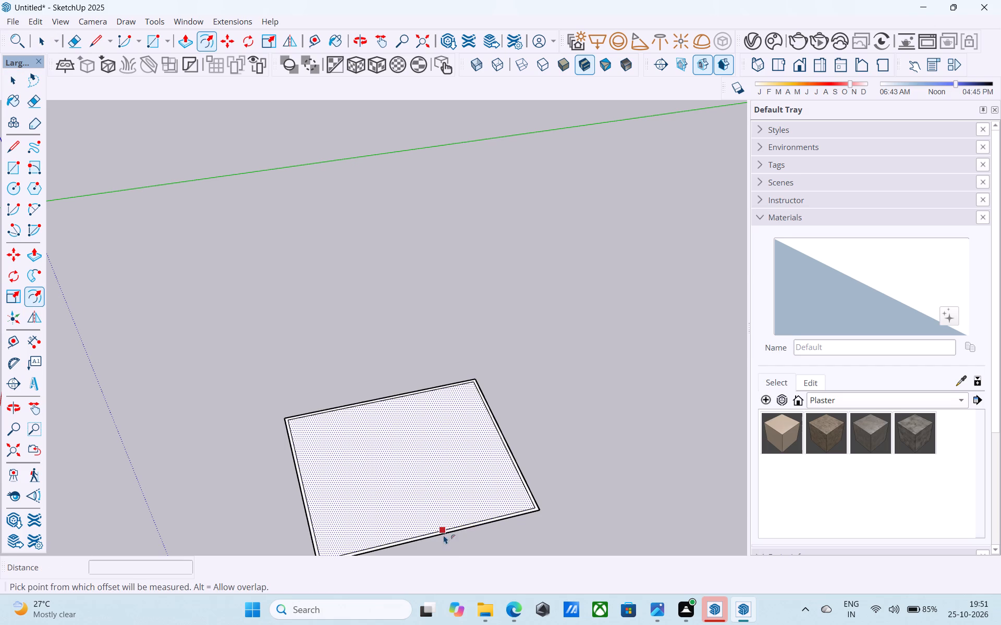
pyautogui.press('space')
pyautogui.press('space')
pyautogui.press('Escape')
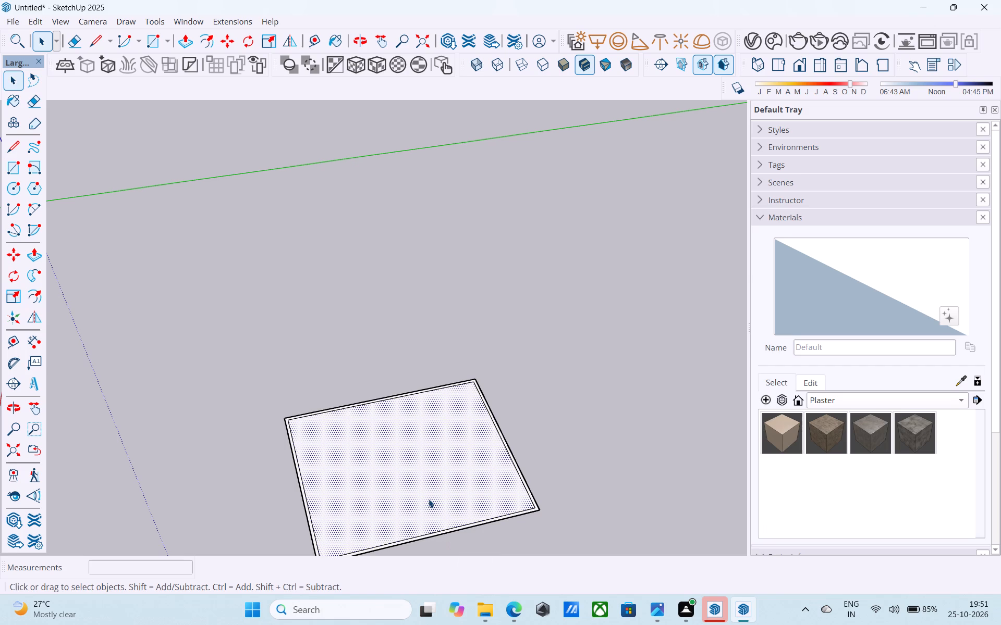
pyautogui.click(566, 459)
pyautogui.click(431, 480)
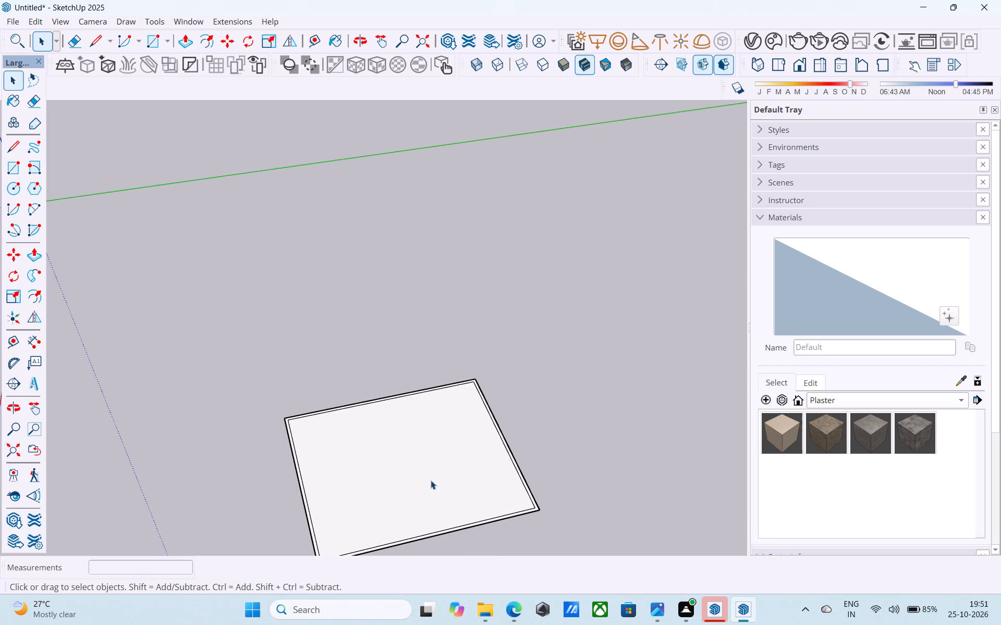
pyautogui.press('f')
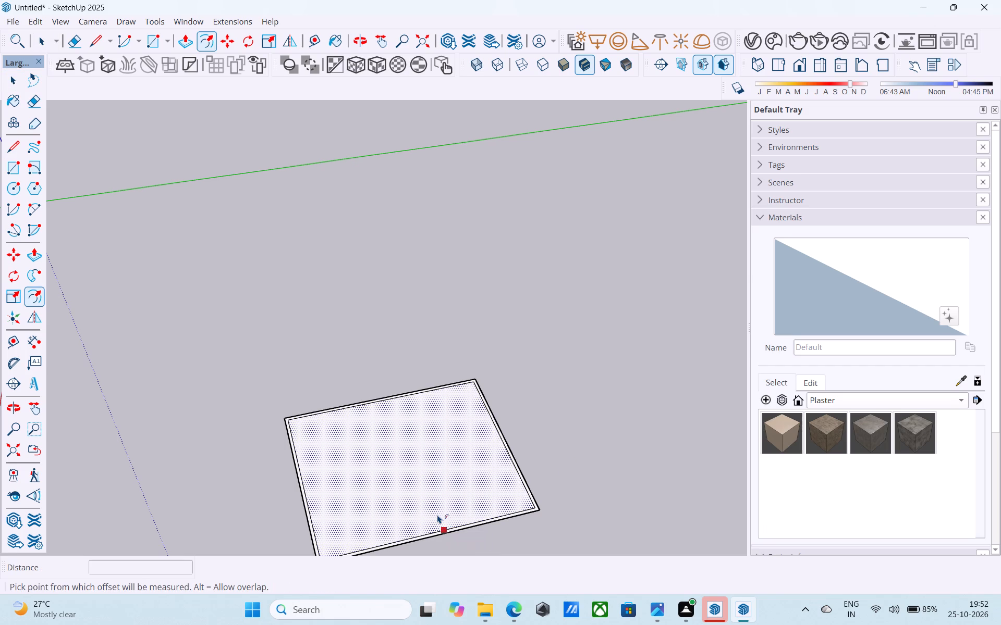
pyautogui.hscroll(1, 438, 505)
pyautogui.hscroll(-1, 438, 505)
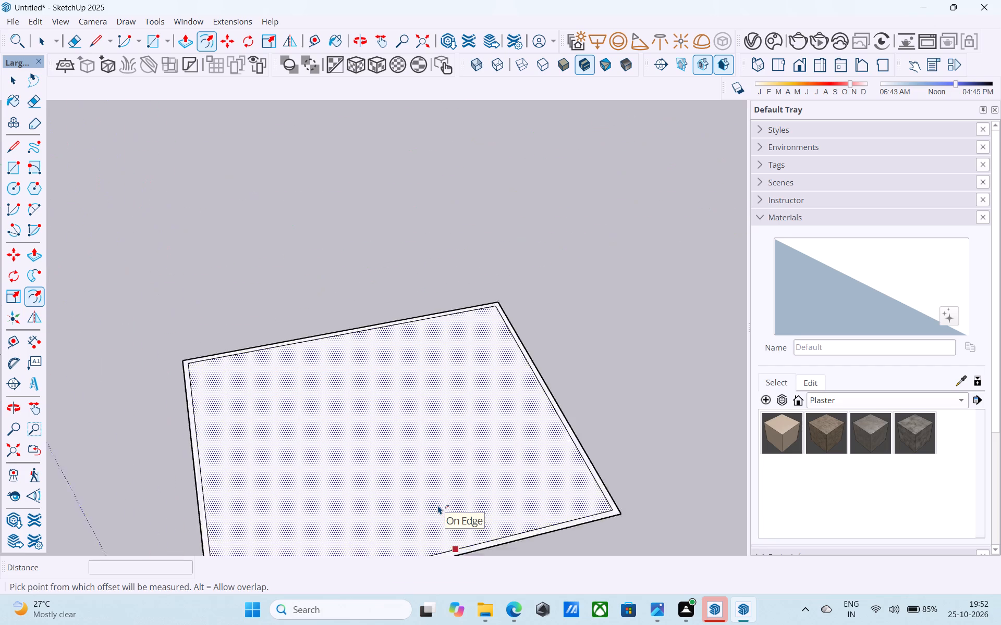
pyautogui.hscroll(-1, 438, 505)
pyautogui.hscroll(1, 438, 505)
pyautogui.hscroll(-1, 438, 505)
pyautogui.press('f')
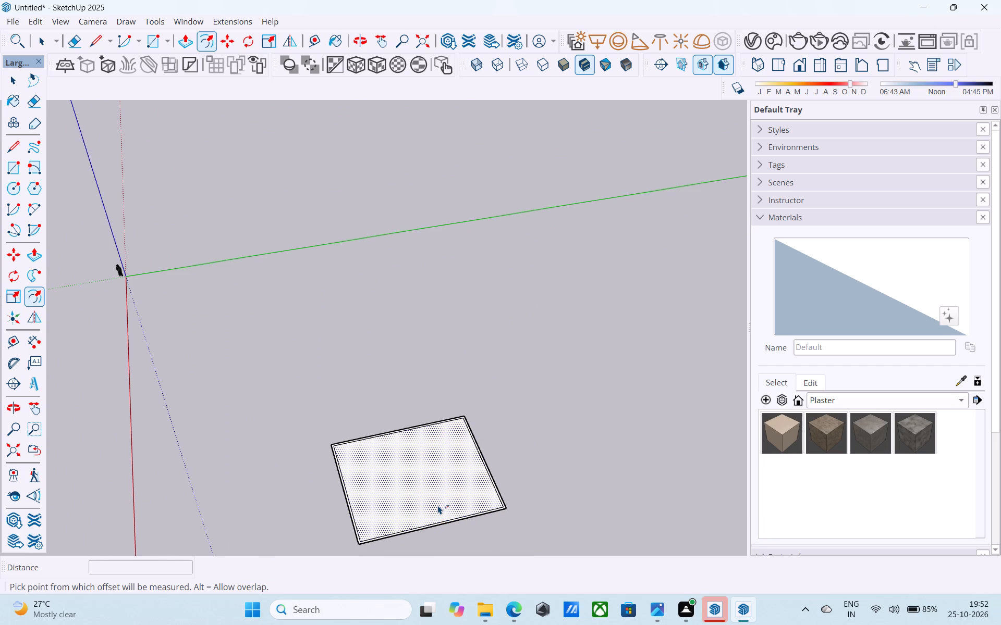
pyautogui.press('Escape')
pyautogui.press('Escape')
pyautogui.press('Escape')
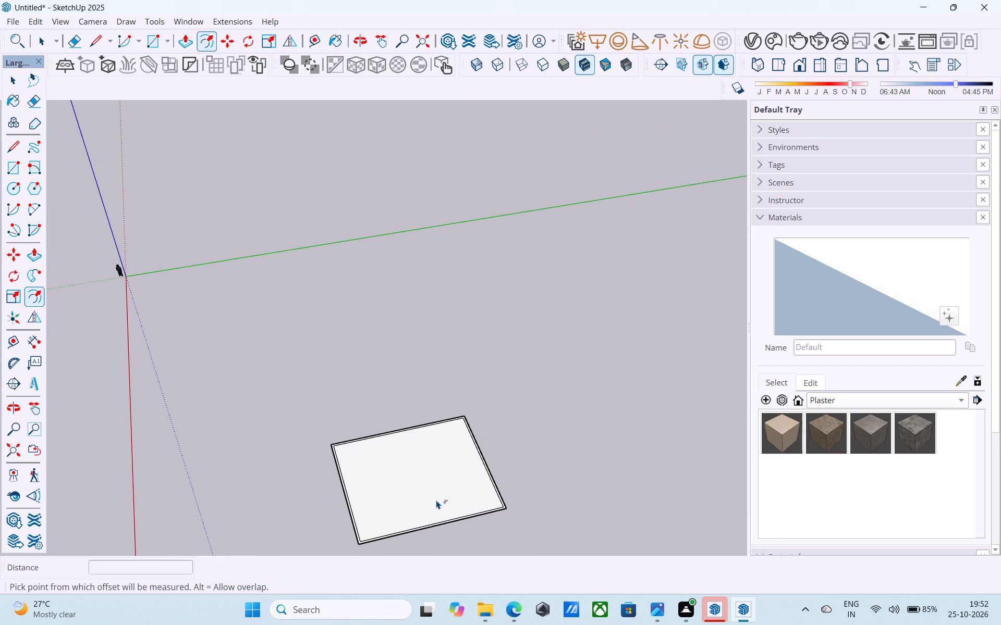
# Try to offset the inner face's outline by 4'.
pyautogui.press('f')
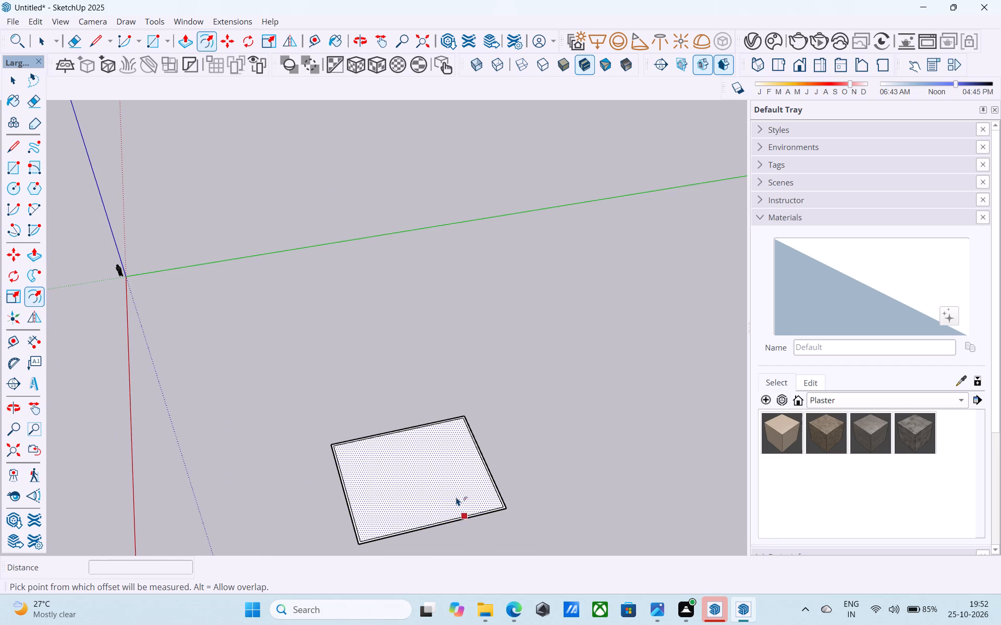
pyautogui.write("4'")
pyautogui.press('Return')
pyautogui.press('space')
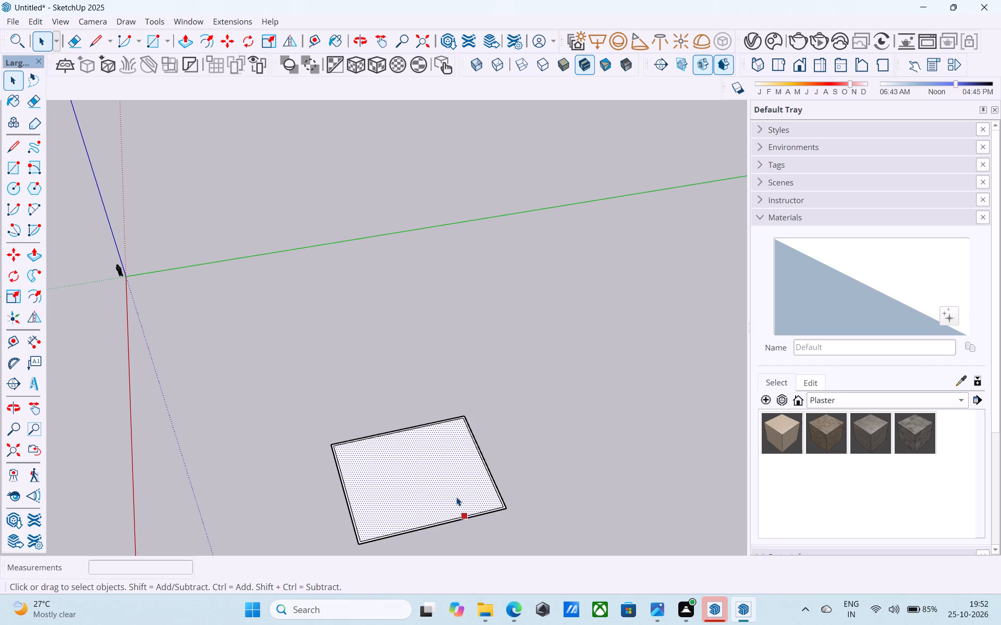
# Draw two perpendicular lines between the midpoints of the inner outline's opposite edges, dividing the inner face into four equal quadrants.
pyautogui.press('Escape')
pyautogui.press('Escape')
pyautogui.keyDown('ctrl'); pyautogui.scroll(-3, 448, 531); pyautogui.keyUp('ctrl')
pyautogui.keyDown('ctrl'); pyautogui.scroll(2, 448, 531); pyautogui.keyUp('ctrl')
pyautogui.press('l')
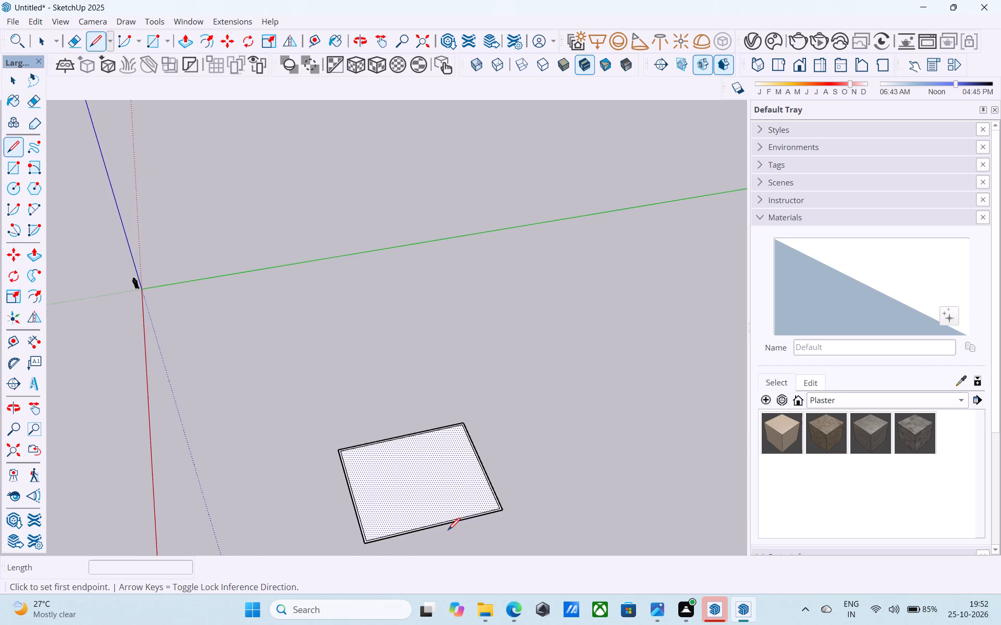
pyautogui.scroll(-3, 448, 531)
pyautogui.scroll(1, 448, 531)
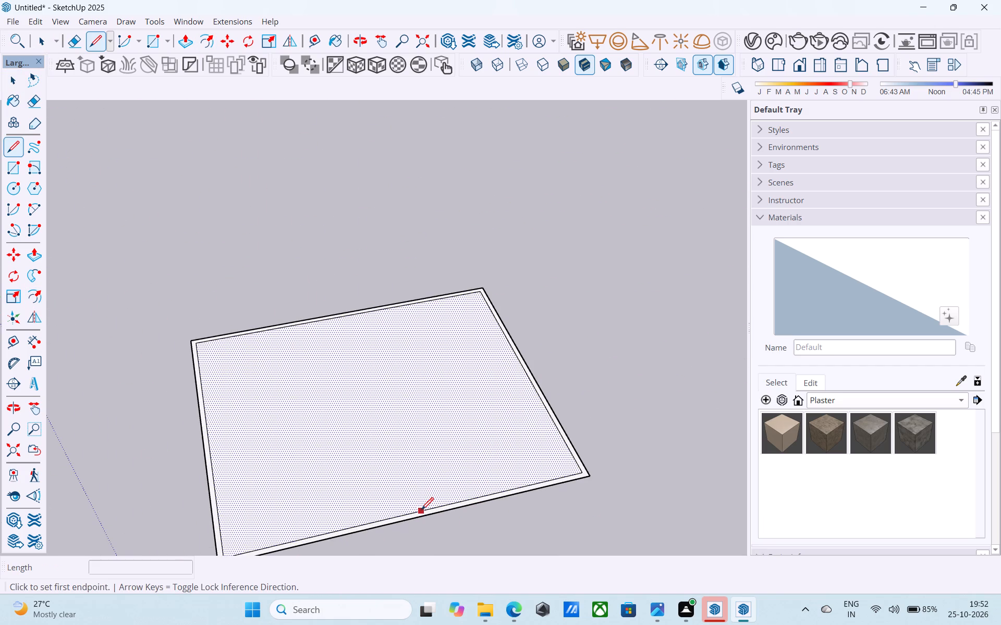
pyautogui.click(410, 512)
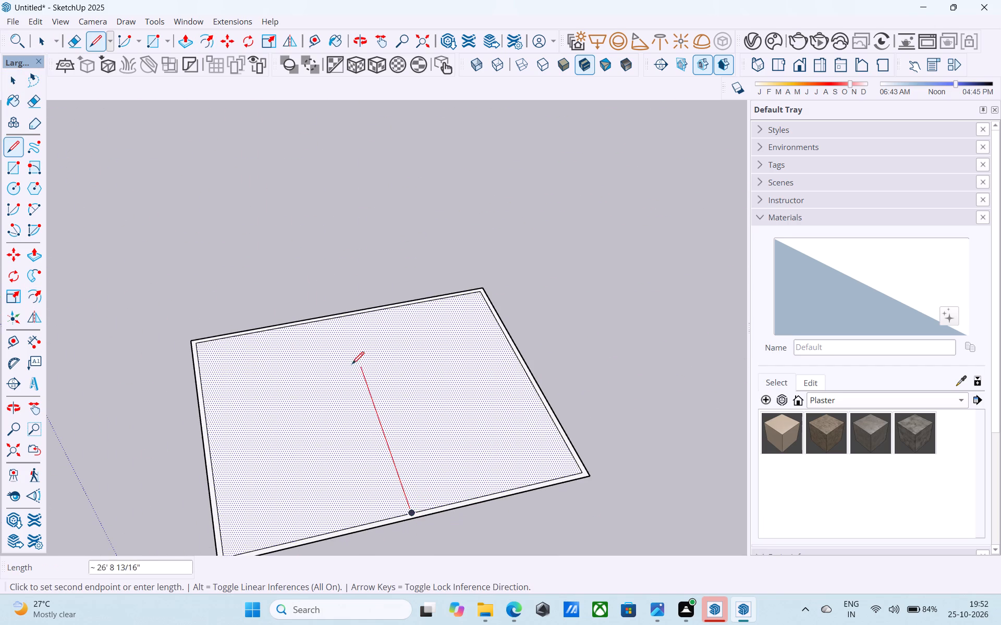
pyautogui.click(340, 319)
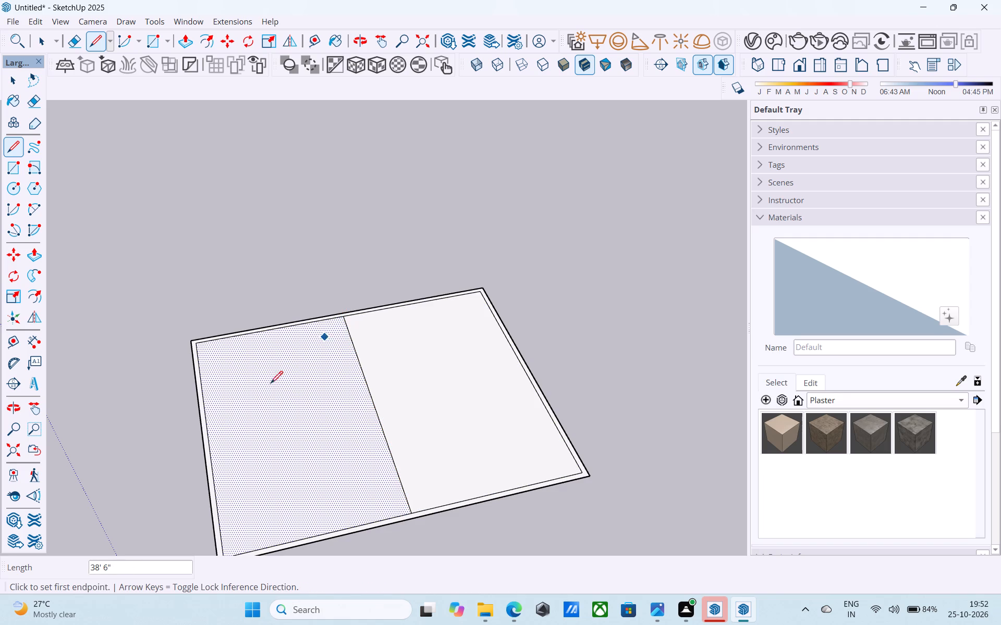
pyautogui.click(208, 435)
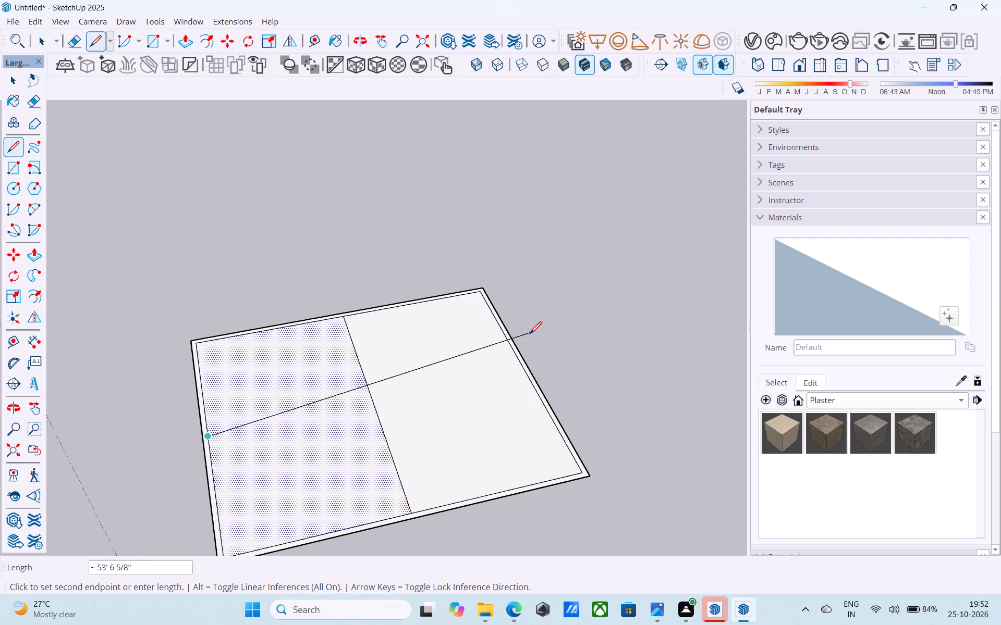
pyautogui.click(525, 371)
pyautogui.press('space')
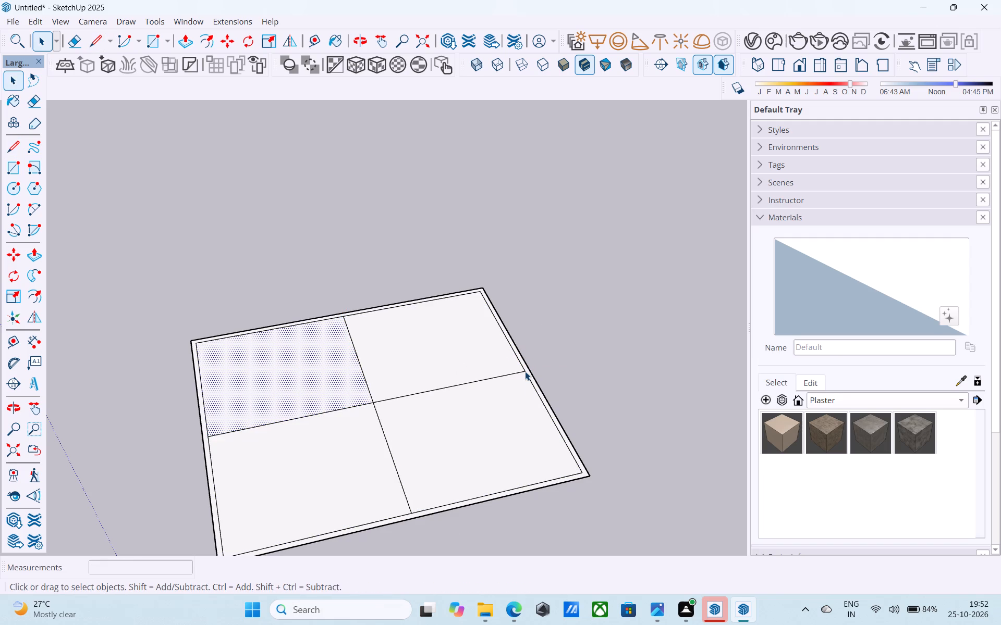
# Select the individual quadrants and the two crossing dividing lines to examine how the inner face is split.
pyautogui.click(326, 444)
pyautogui.click(418, 354)
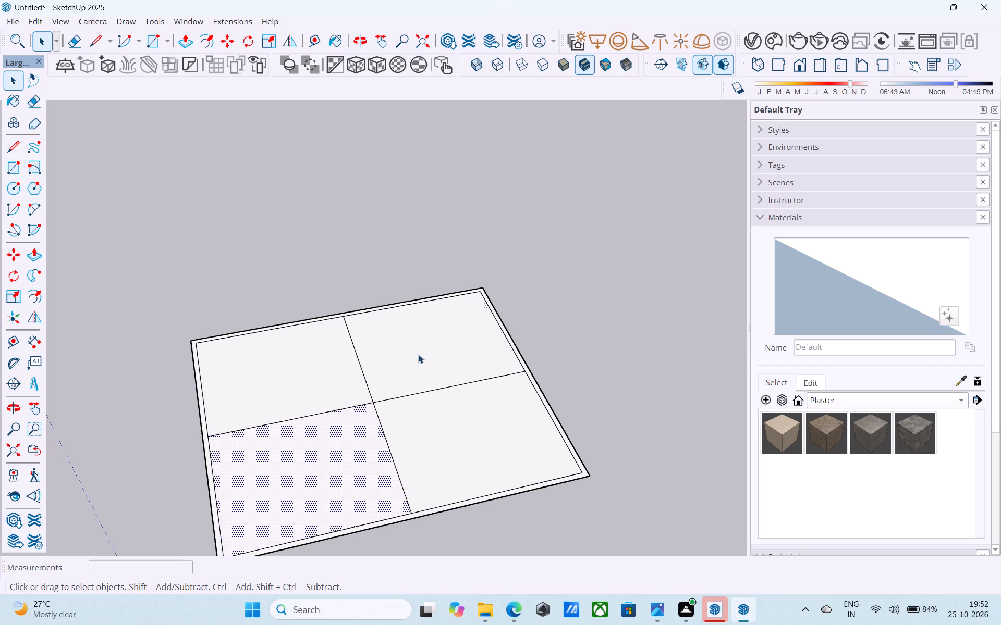
pyautogui.click(426, 430)
pyautogui.click(326, 404)
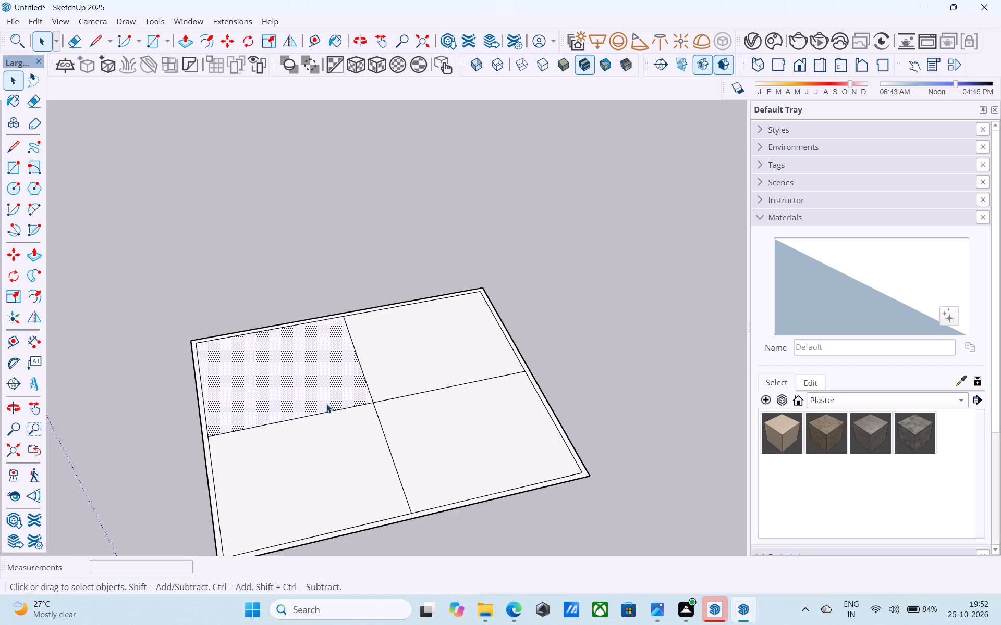
pyautogui.moveTo(422, 355); pyautogui.dragTo(303, 462)
pyautogui.click(303, 462)
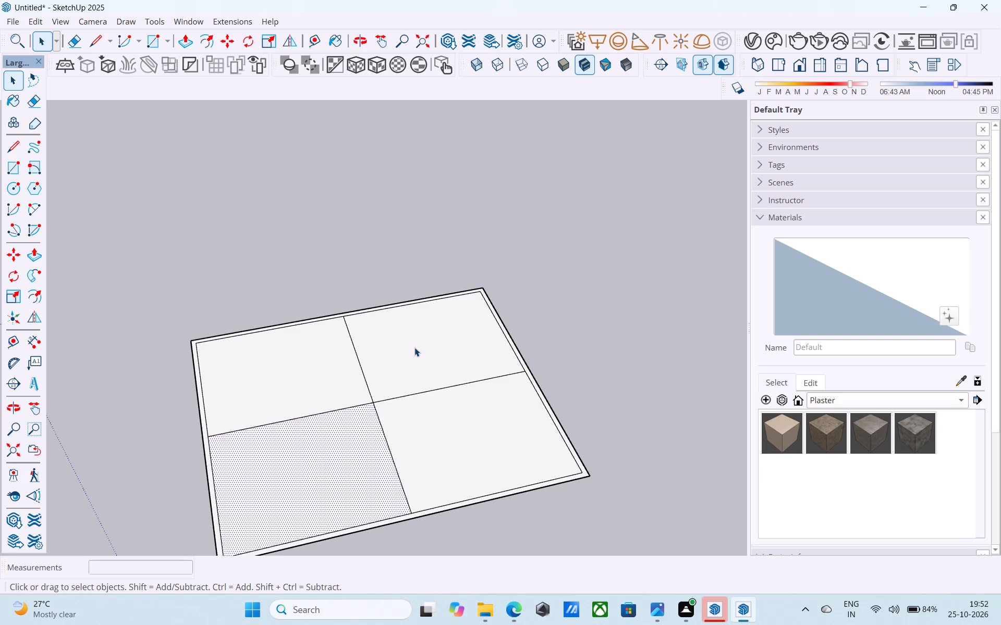
pyautogui.moveTo(456, 374); pyautogui.dragTo(332, 454)
pyautogui.moveTo(332, 454); pyautogui.dragTo(331, 456)
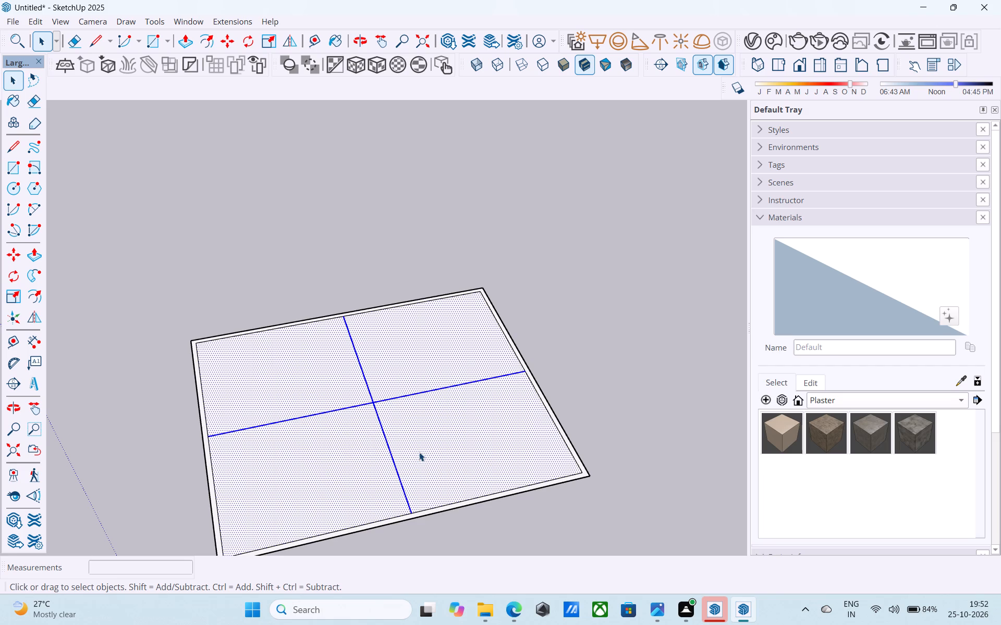
# Select the front-right quadrant with its edges and measure its outer edges and the full inner side edge with the Tape Measure.
pyautogui.doubleClick(419, 452)
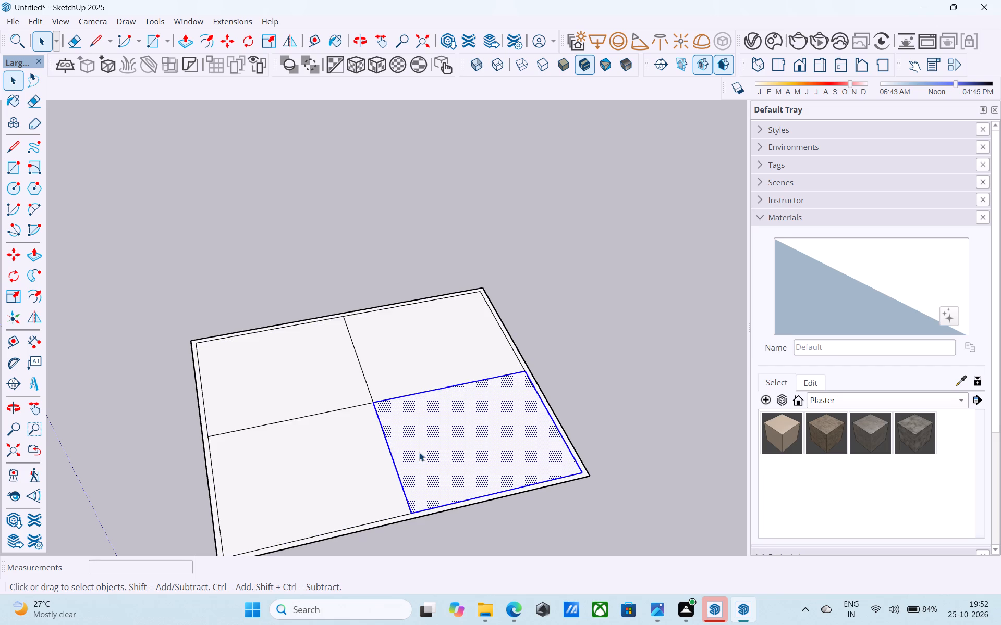
pyautogui.press('l')
pyautogui.press('t')
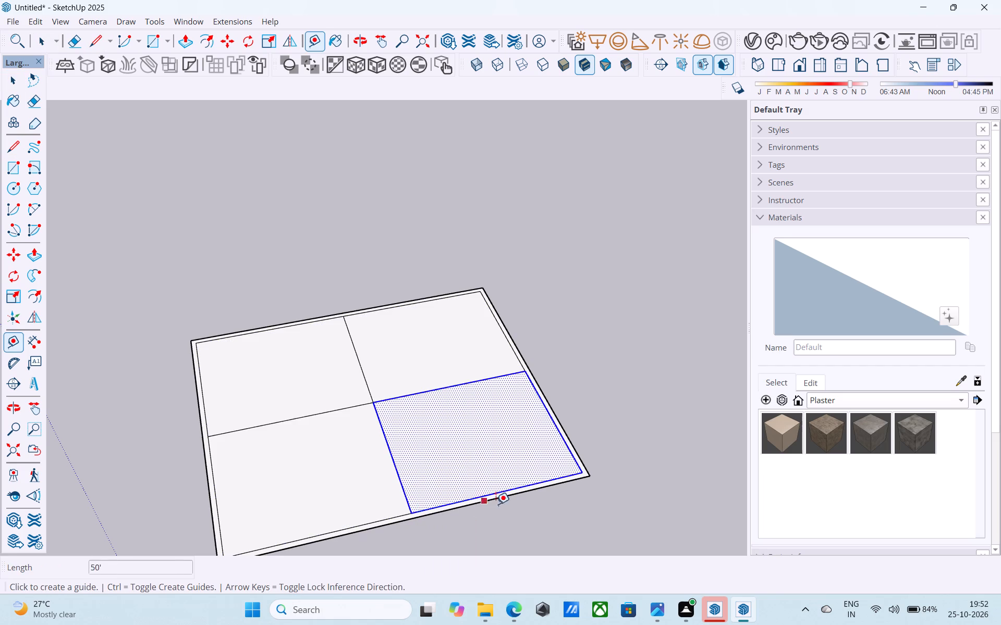
pyautogui.moveTo(579, 471); pyautogui.dragTo(480, 492)
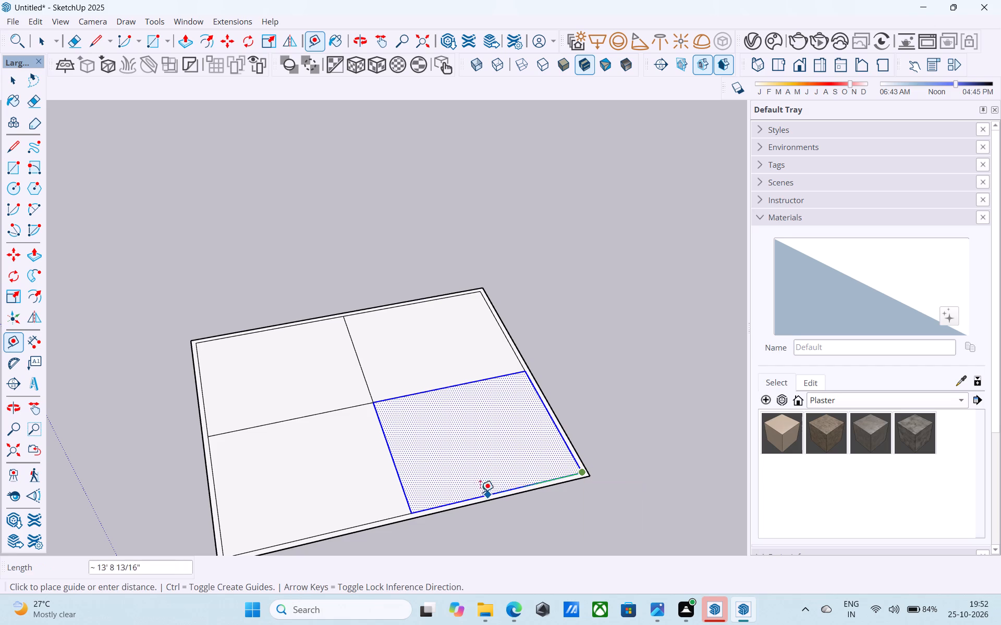
pyautogui.moveTo(480, 492); pyautogui.dragTo(412, 508)
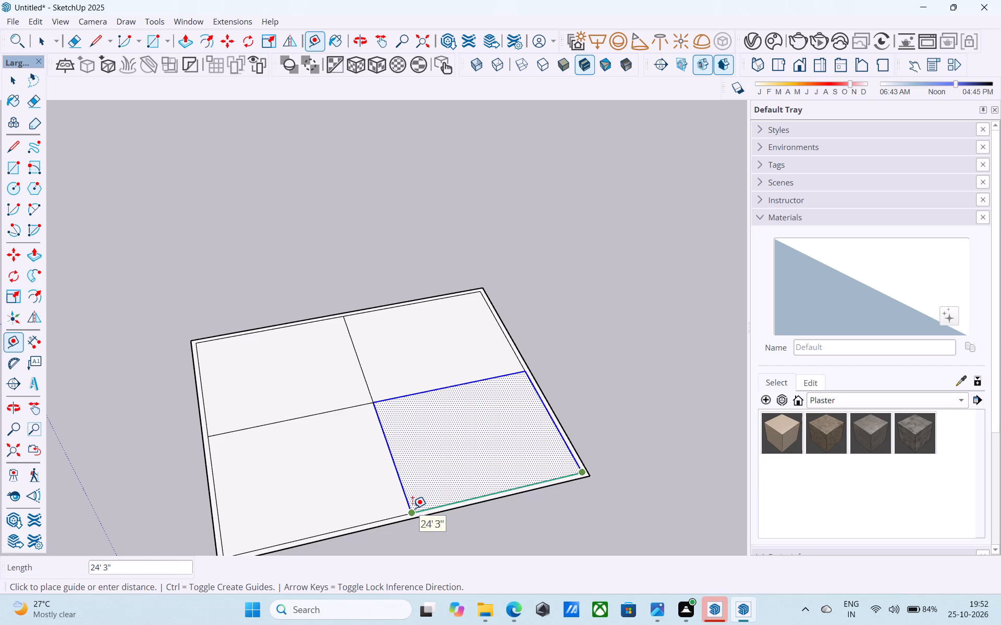
pyautogui.moveTo(412, 508); pyautogui.dragTo(523, 370)
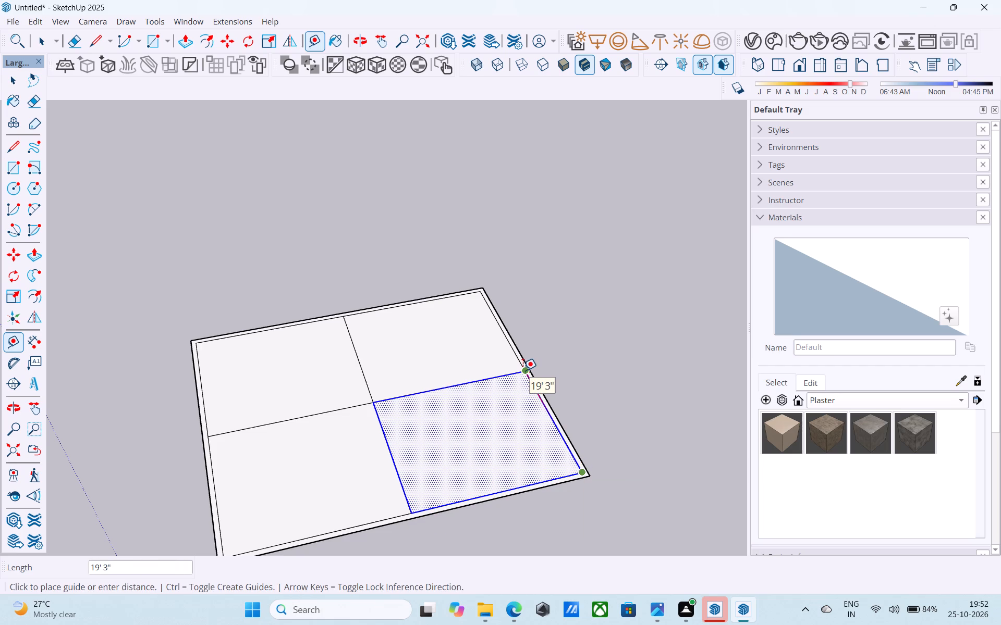
pyautogui.moveTo(523, 370); pyautogui.dragTo(486, 293)
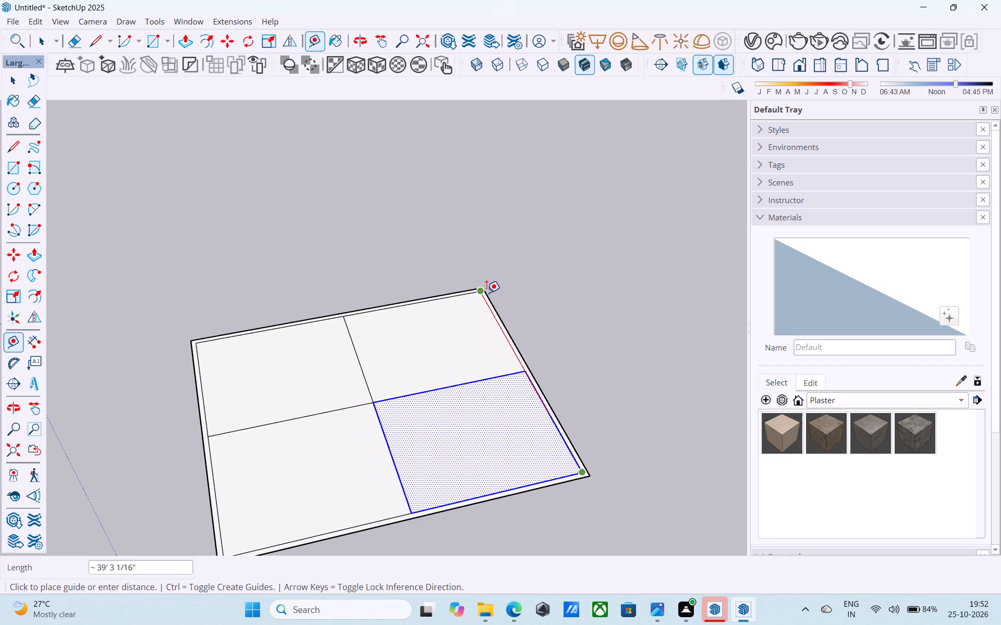
pyautogui.moveTo(486, 293); pyautogui.dragTo(520, 370)
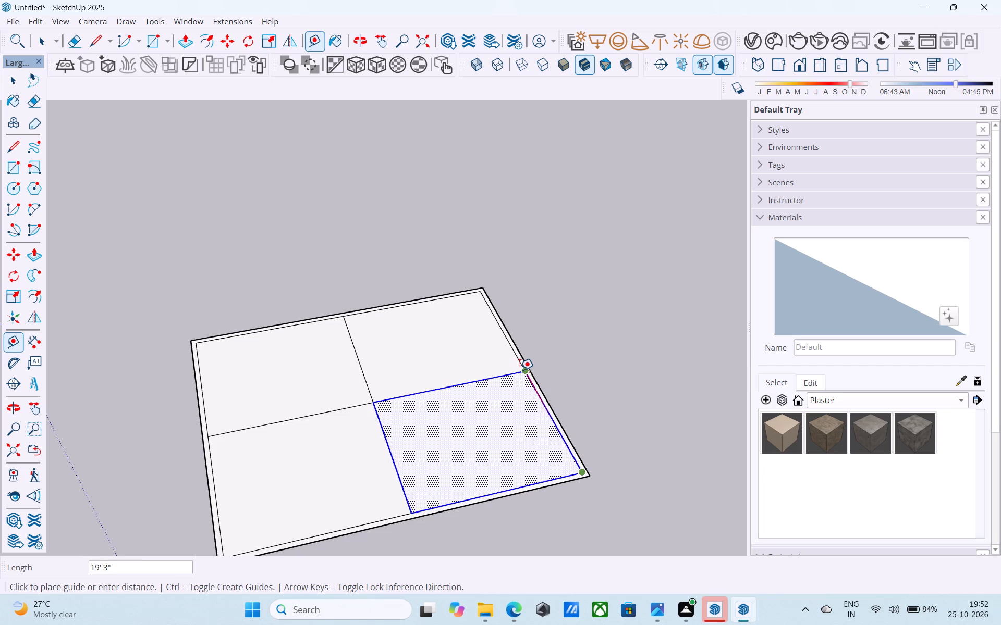
pyautogui.moveTo(520, 370); pyautogui.dragTo(522, 371)
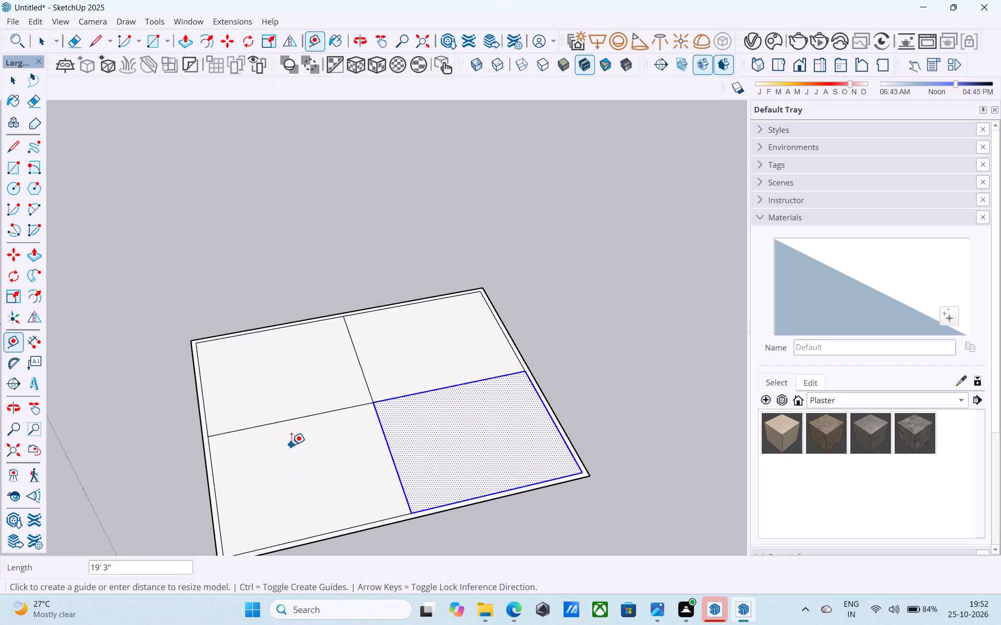
pyautogui.press('space')
pyautogui.keyDown('ctrl'); pyautogui.scroll(-3, 291, 445); pyautogui.keyUp('ctrl')
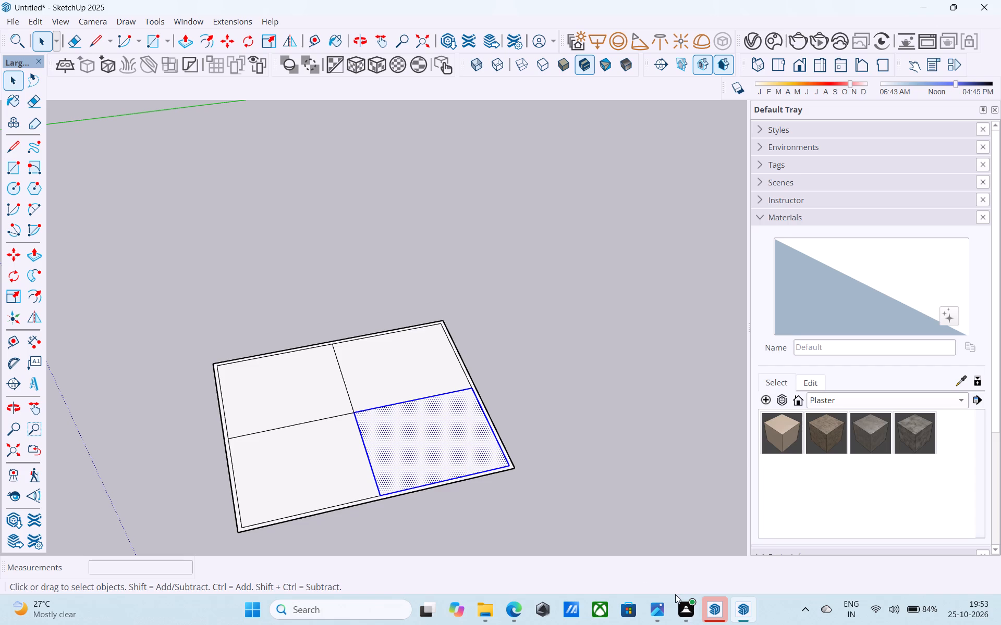
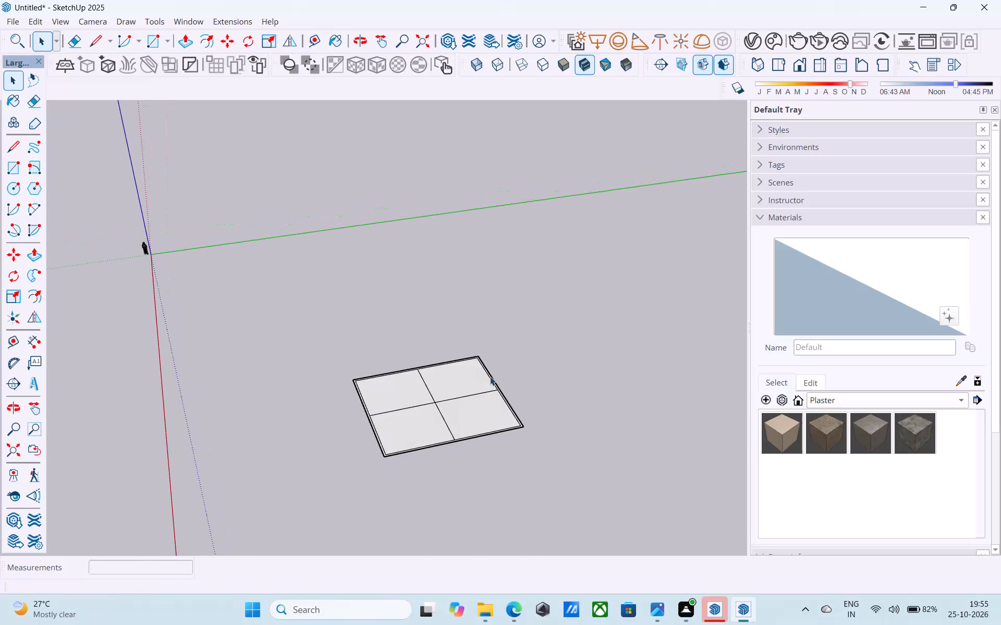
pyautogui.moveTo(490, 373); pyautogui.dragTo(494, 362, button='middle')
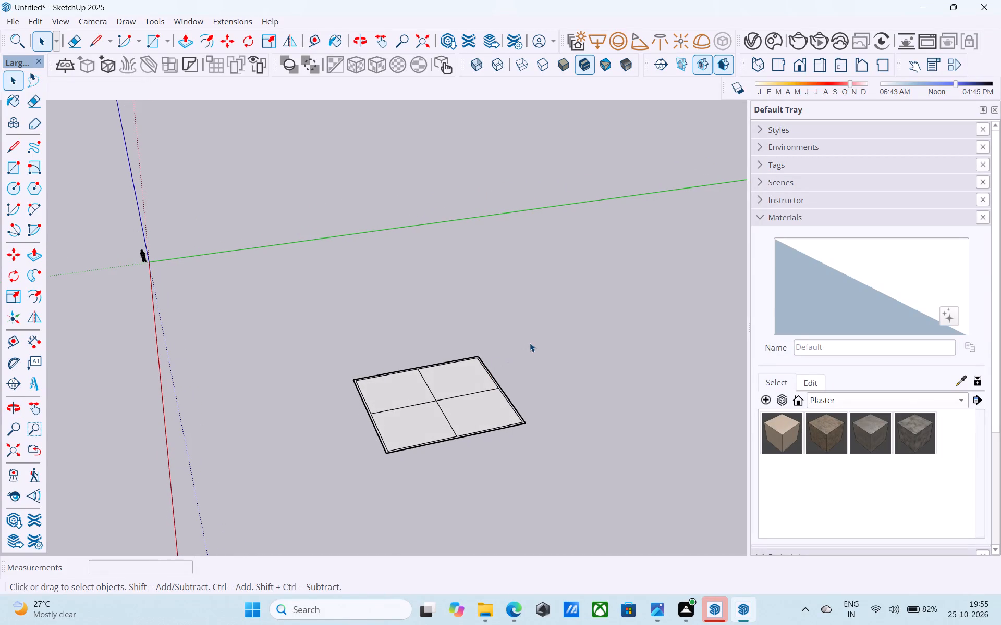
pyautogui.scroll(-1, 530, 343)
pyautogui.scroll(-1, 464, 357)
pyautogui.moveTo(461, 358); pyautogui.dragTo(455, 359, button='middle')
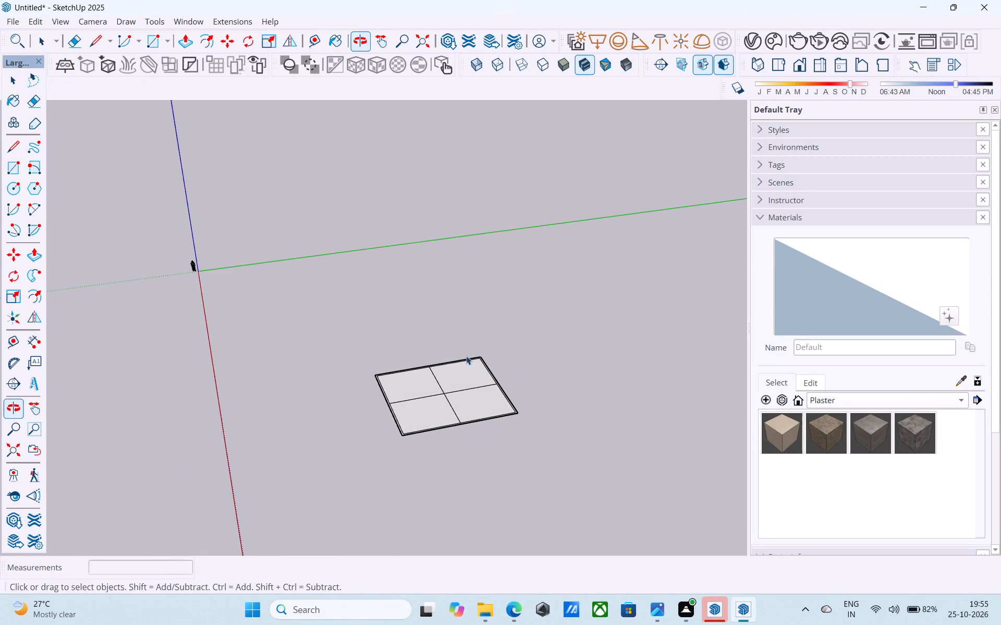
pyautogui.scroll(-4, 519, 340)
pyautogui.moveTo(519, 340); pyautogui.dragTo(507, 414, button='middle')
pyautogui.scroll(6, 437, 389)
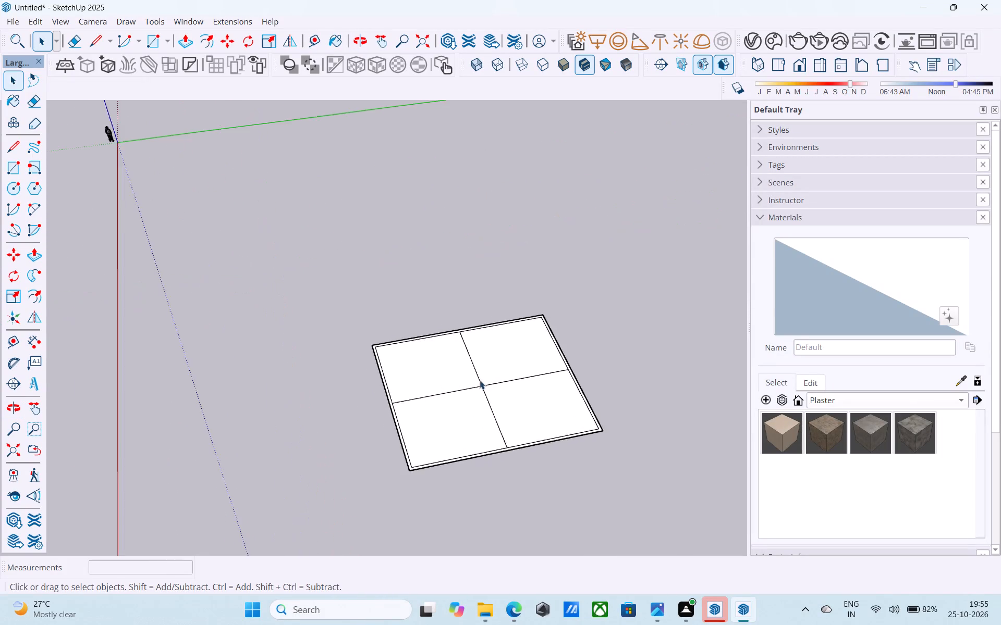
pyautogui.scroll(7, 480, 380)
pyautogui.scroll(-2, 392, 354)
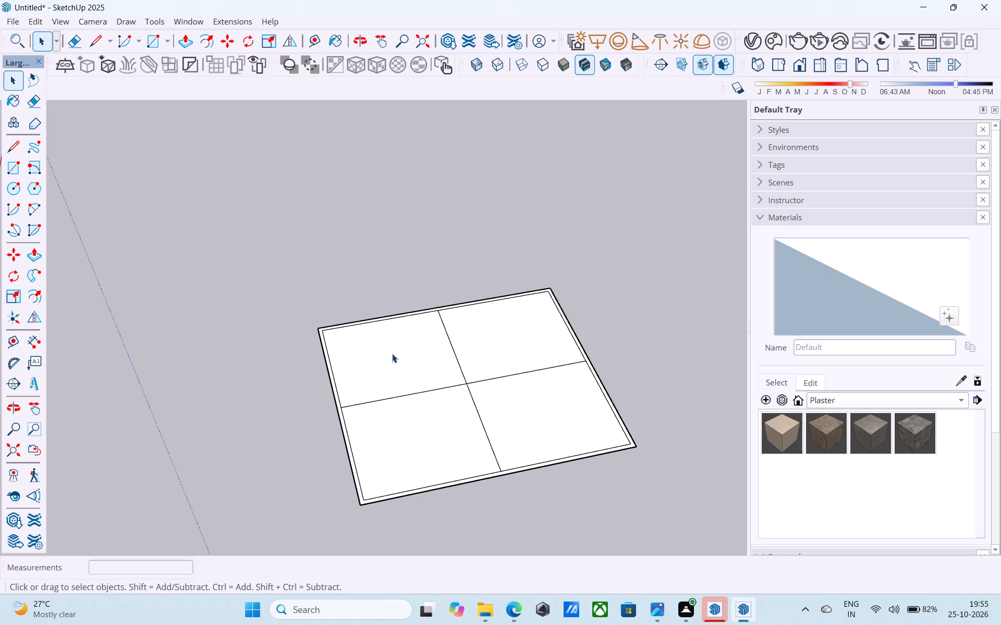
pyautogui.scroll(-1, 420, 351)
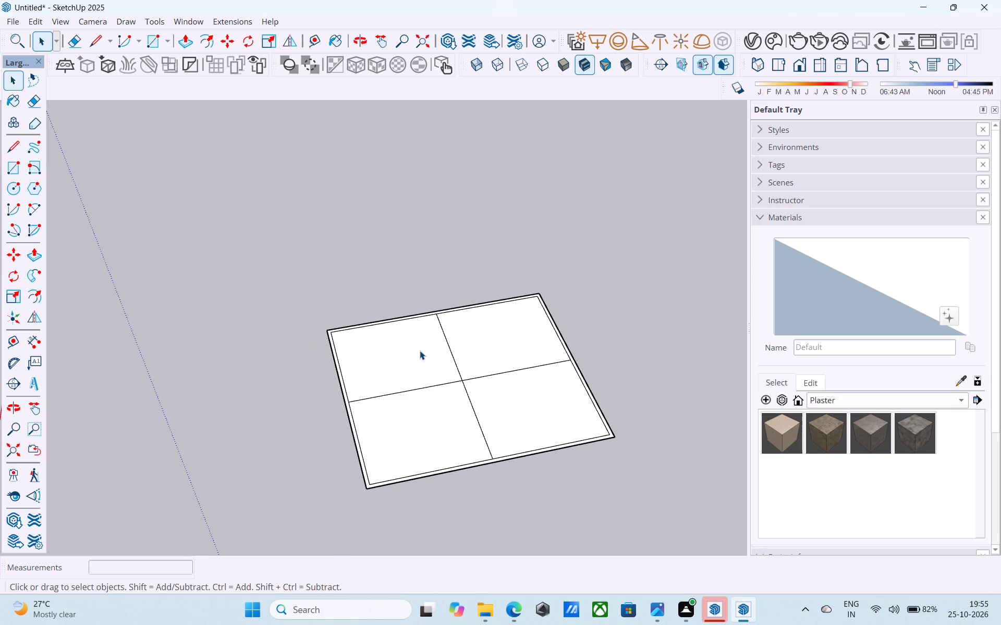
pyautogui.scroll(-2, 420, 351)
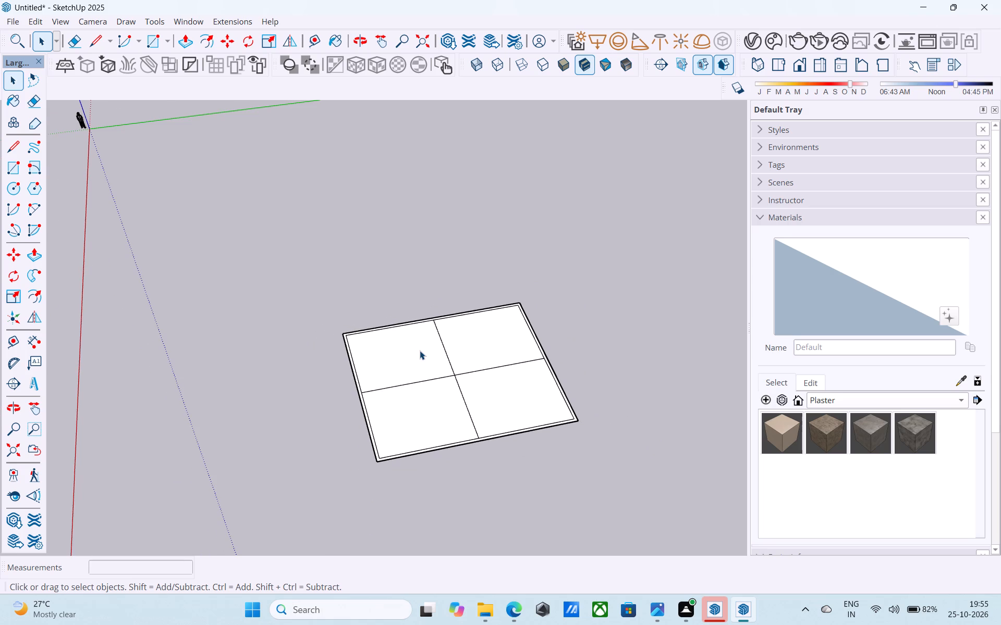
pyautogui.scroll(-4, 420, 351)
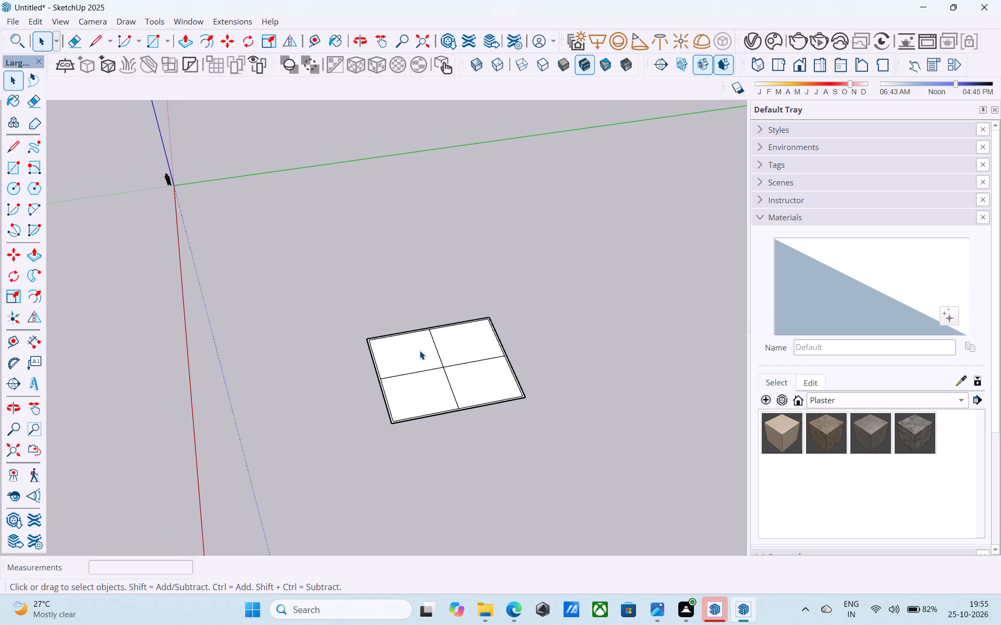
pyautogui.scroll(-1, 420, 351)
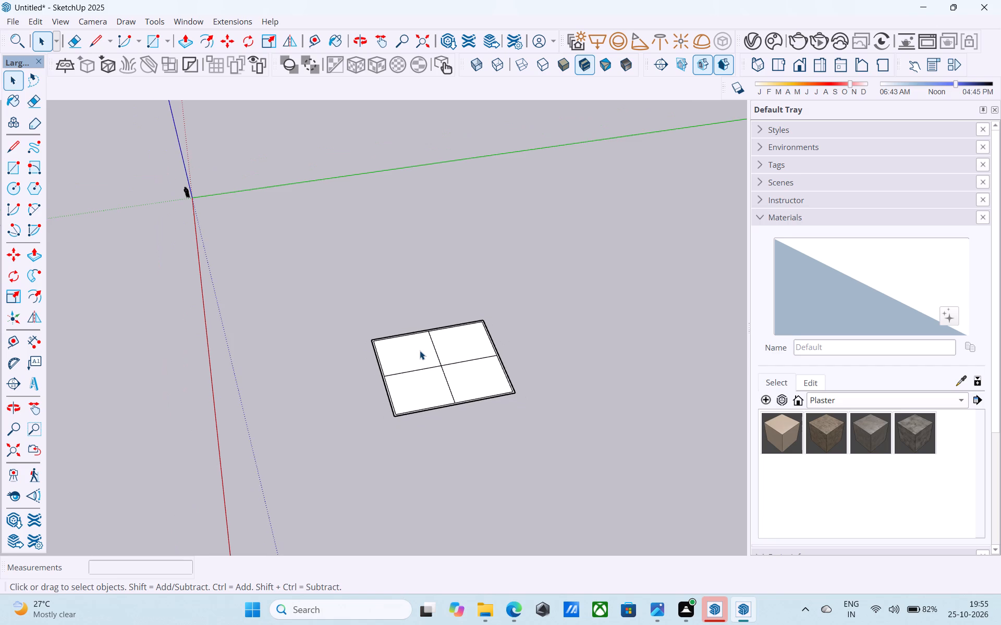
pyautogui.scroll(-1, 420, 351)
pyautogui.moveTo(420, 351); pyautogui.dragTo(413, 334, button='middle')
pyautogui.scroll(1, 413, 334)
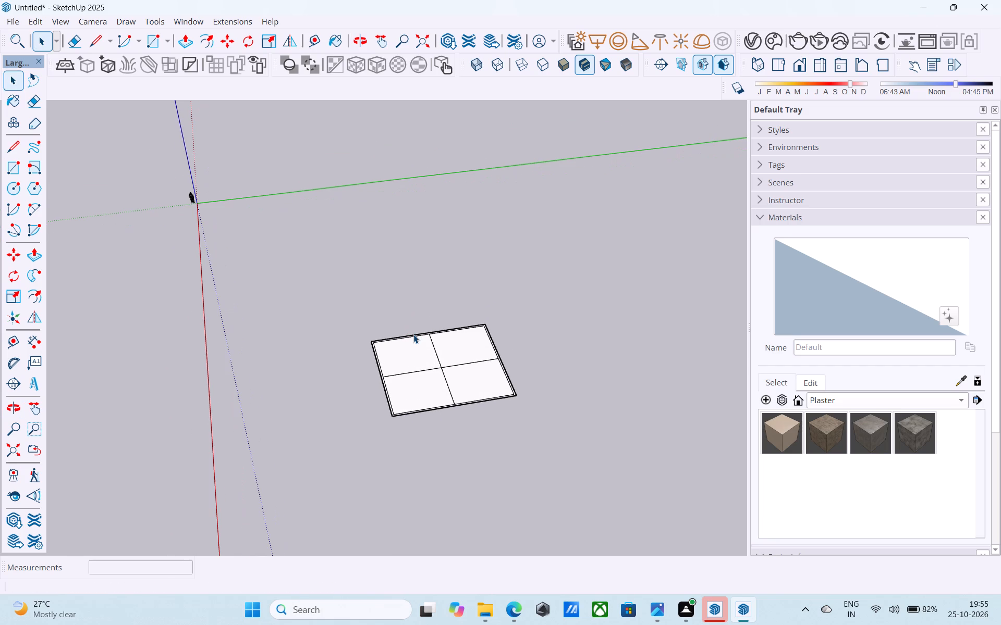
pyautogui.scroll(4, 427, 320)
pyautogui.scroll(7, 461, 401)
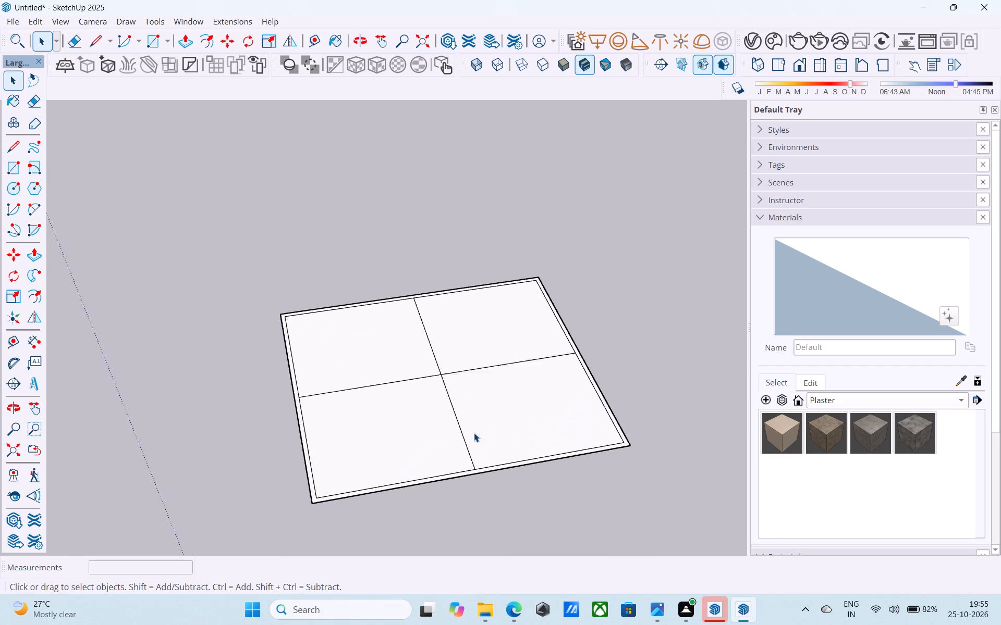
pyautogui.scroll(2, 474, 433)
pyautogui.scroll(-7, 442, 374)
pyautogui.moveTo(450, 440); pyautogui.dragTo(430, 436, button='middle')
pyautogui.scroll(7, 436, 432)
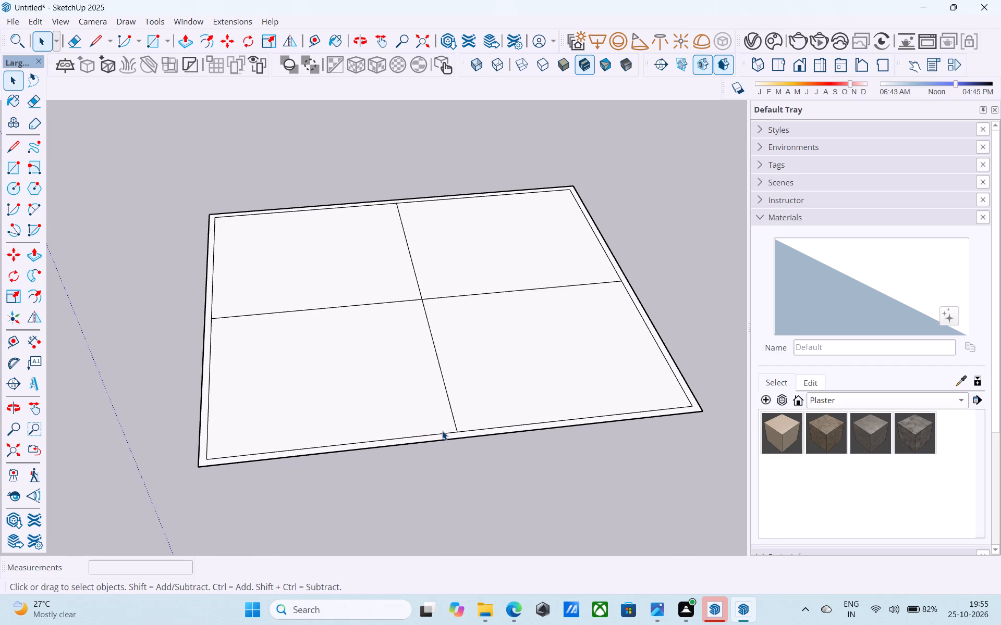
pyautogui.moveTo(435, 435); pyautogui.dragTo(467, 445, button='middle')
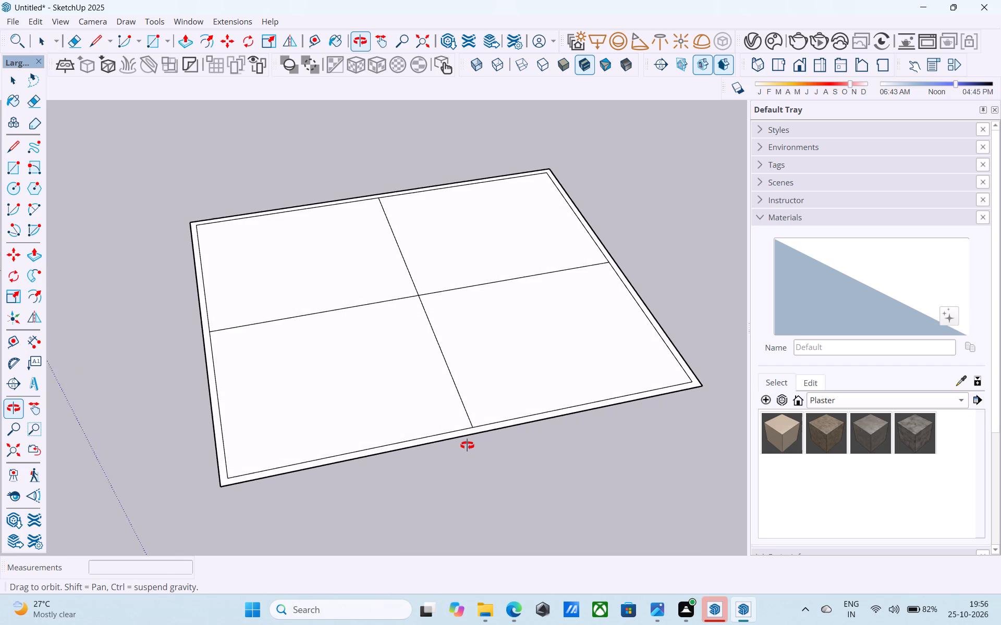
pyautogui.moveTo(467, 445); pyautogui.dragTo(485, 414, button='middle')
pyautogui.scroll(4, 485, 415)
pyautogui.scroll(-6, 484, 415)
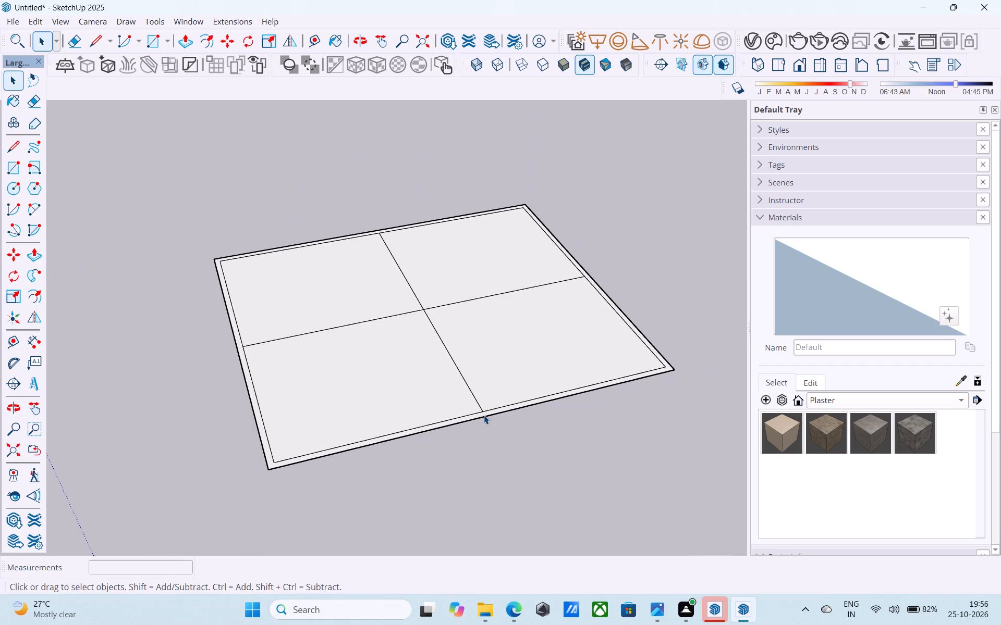
# Measure the full front edge of the inner outline from corner to corner with the Line tool, without drawing a line.
pyautogui.press('l')
pyautogui.scroll(7, 278, 443)
pyautogui.click(268, 482)
pyautogui.scroll(-2, 211, 474)
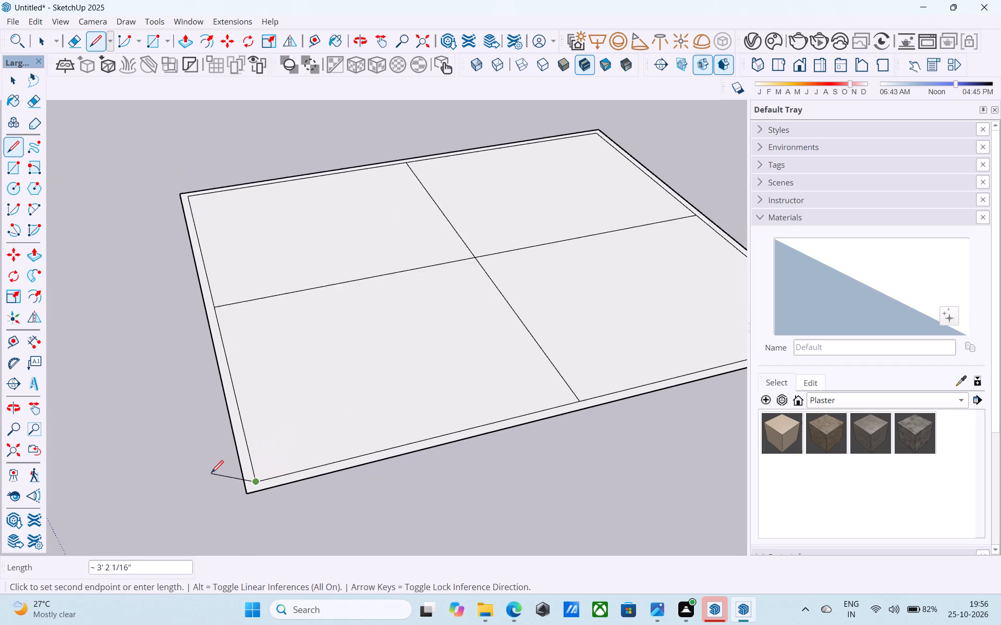
pyautogui.scroll(-3, 211, 474)
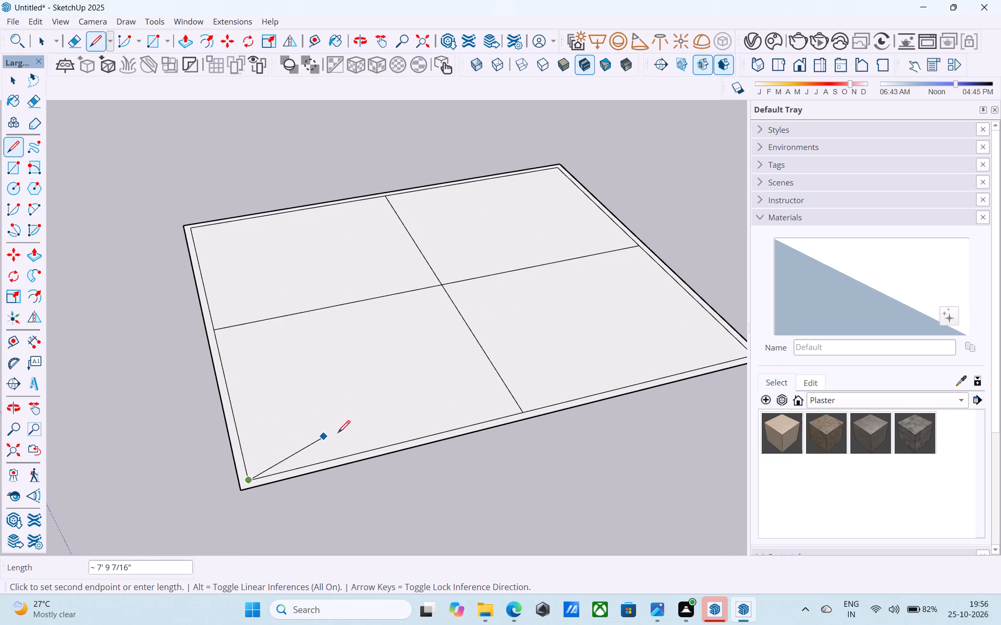
pyautogui.scroll(-1, 395, 419)
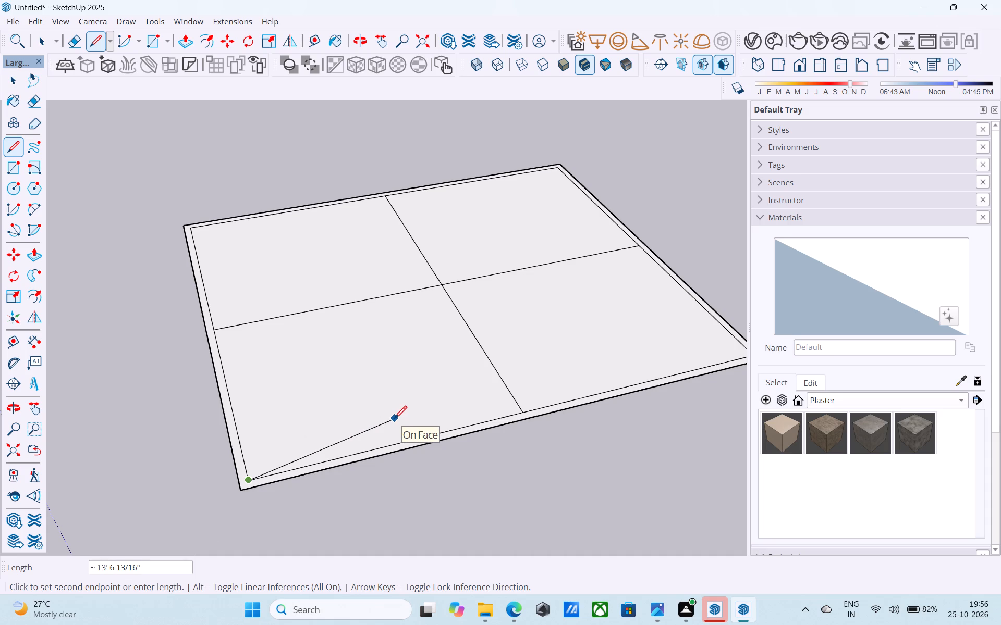
pyautogui.scroll(-2, 395, 419)
pyautogui.moveTo(395, 419); pyautogui.dragTo(393, 476, button='middle')
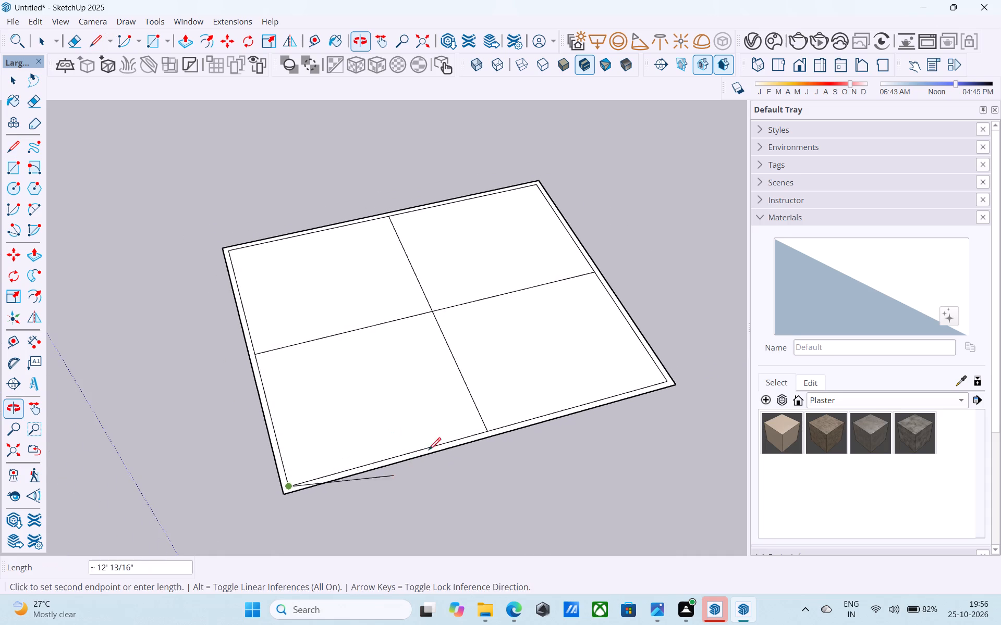
pyautogui.scroll(5, 626, 431)
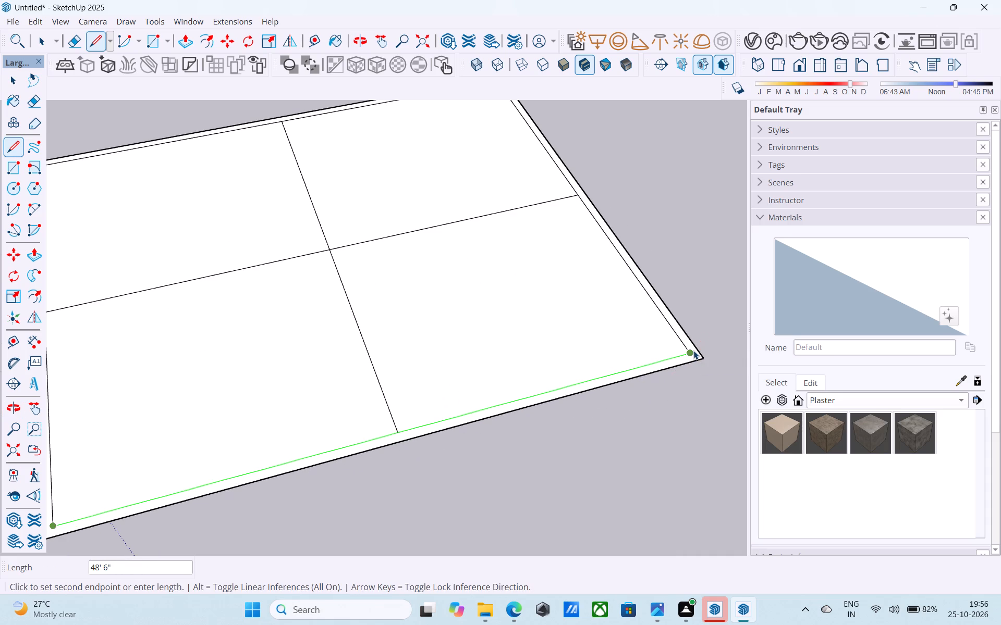
pyautogui.press('space')
# Erase the whole base, including the outer and inner outlines and the crossing dividing lines.
pyautogui.scroll(-6, 693, 351)
pyautogui.scroll(-5, 542, 353)
pyautogui.middleClick(542, 353)
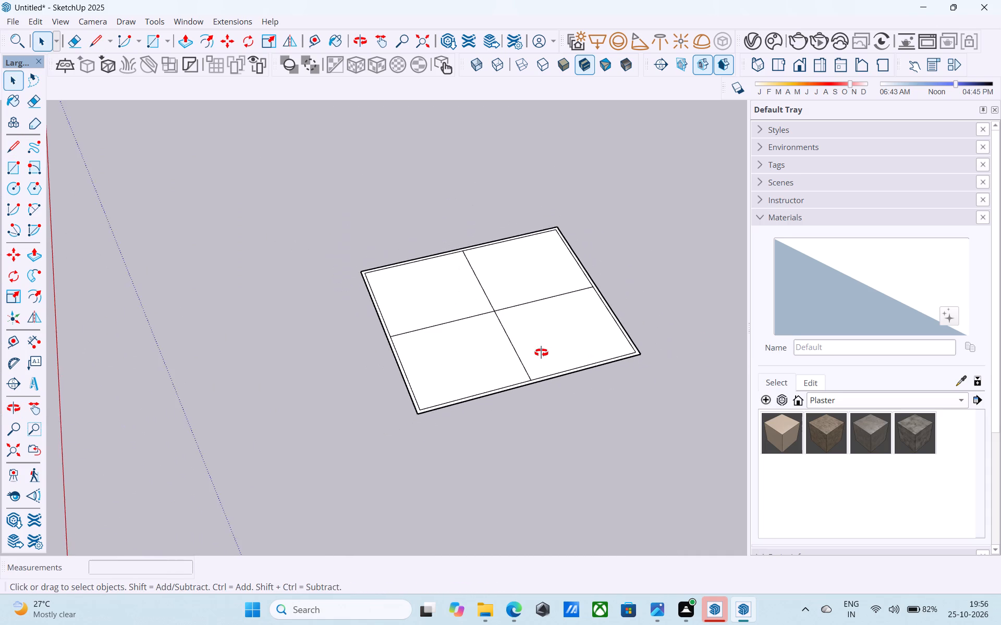
pyautogui.press('e')
pyautogui.moveTo(538, 415); pyautogui.dragTo(457, 256)
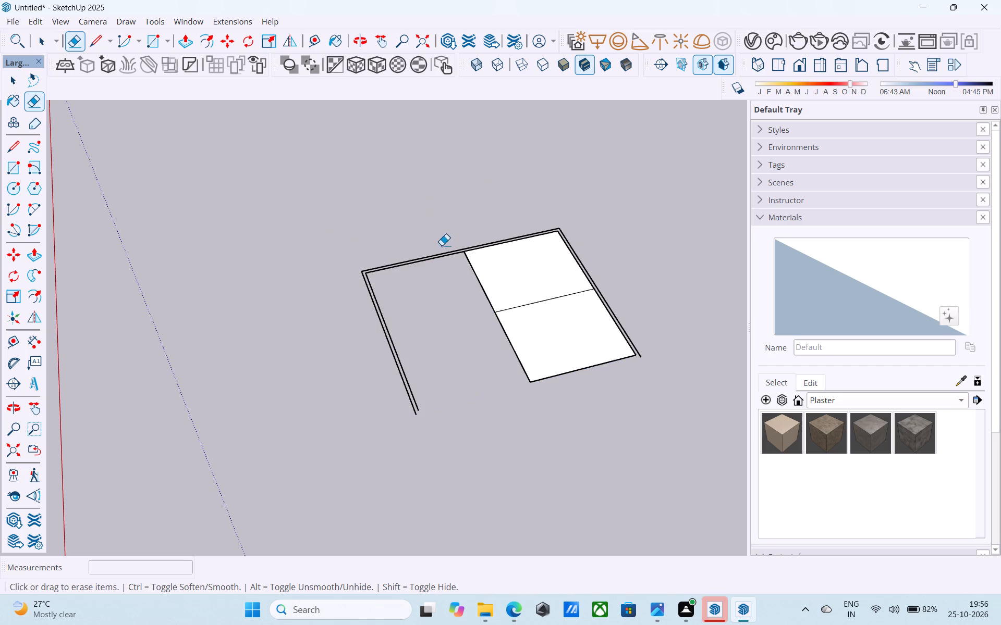
pyautogui.moveTo(359, 354); pyautogui.dragTo(617, 267)
pyautogui.moveTo(576, 378); pyautogui.dragTo(515, 242)
pyautogui.moveTo(509, 357); pyautogui.dragTo(538, 345)
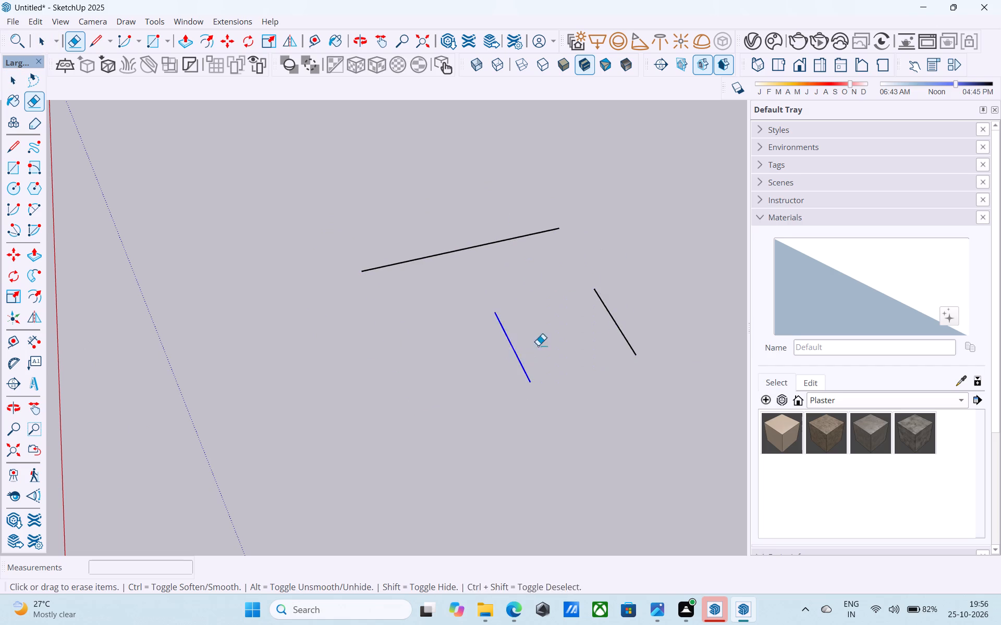
pyautogui.moveTo(538, 345); pyautogui.dragTo(639, 318)
pyautogui.moveTo(514, 283); pyautogui.dragTo(485, 191)
pyautogui.press('space')
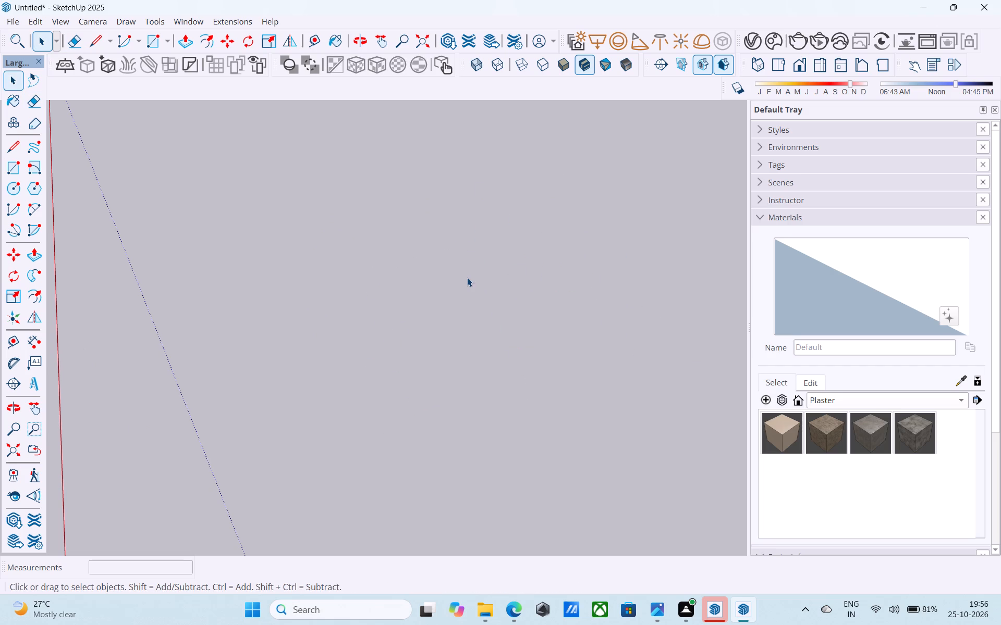
# Draw a new 40' by 30' rectangle on the ground plane.
pyautogui.scroll(-6, 467, 278)
pyautogui.moveTo(467, 281); pyautogui.dragTo(470, 303, button='middle')
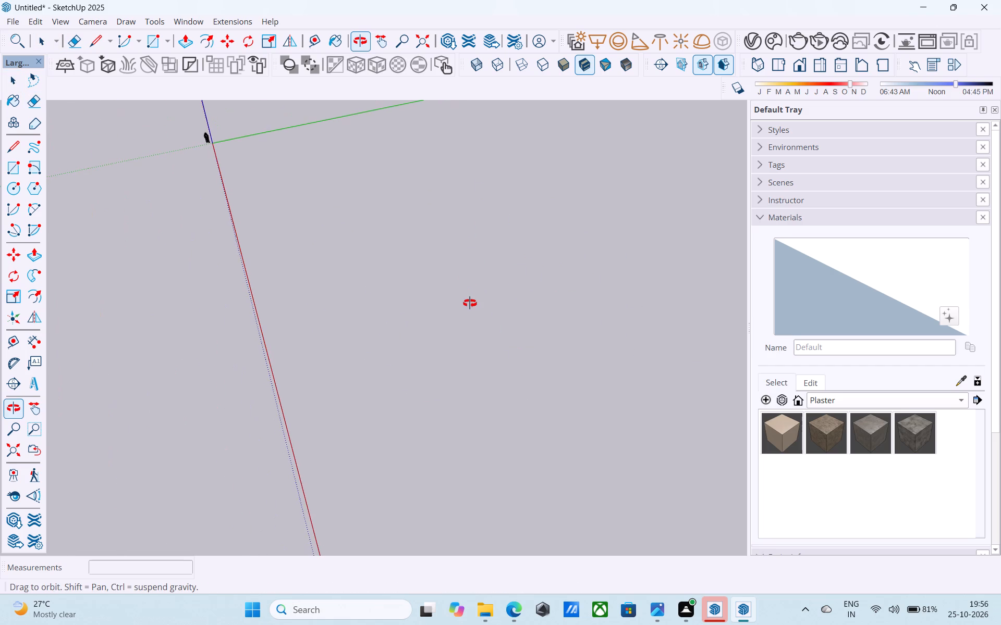
pyautogui.moveTo(470, 303); pyautogui.dragTo(410, 296, button='middle')
pyautogui.scroll(2, 414, 297)
pyautogui.press('r')
pyautogui.click(375, 284)
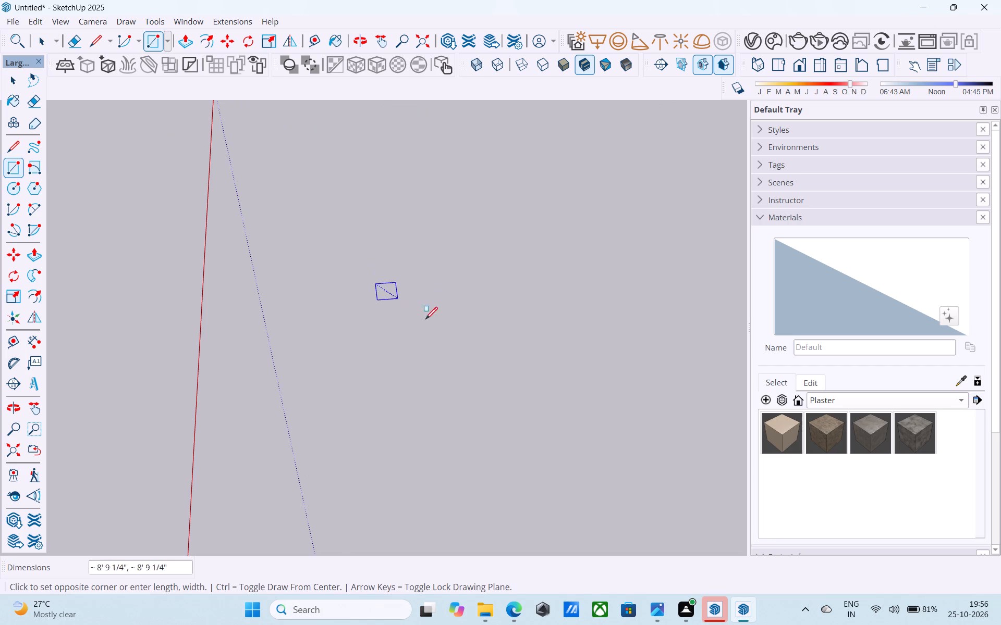
pyautogui.scroll(-4, 493, 342)
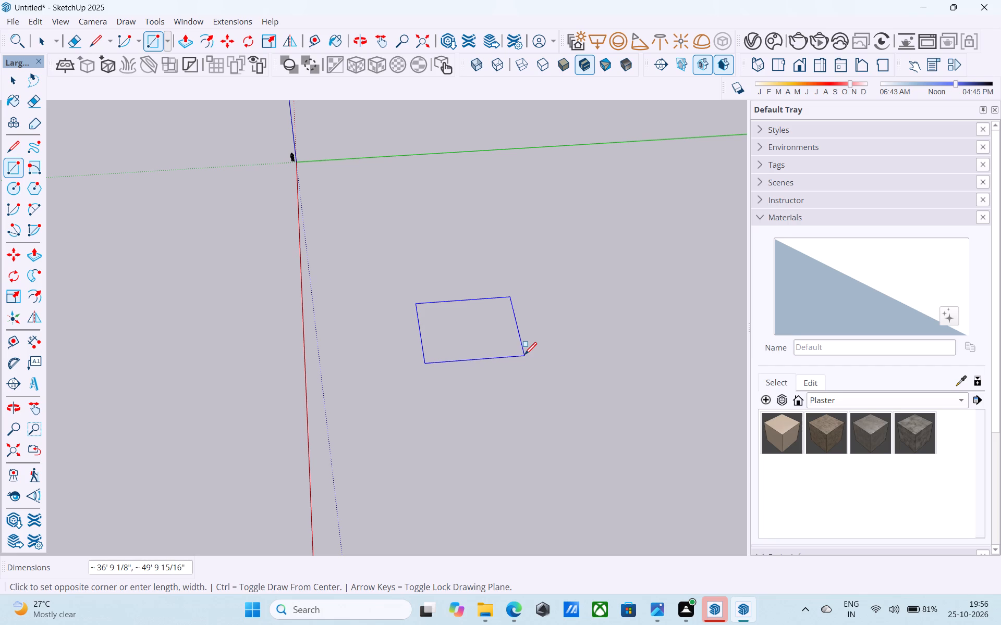
pyautogui.scroll(4, 526, 349)
pyautogui.scroll(-2, 526, 350)
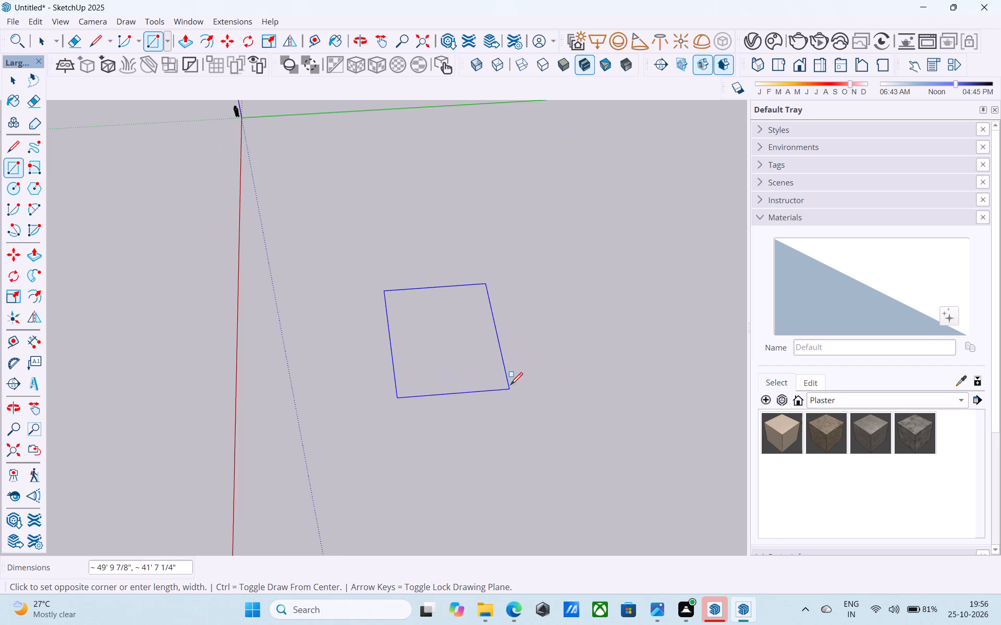
pyautogui.write("40',")
pyautogui.write("30'")
pyautogui.press('Return')
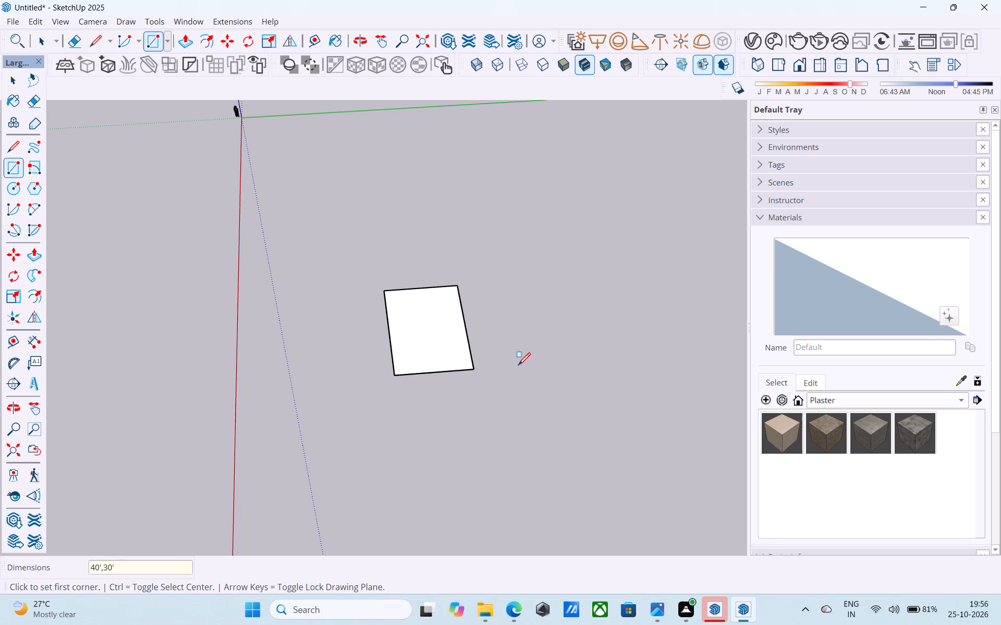
# Set the new rectangle's dimensions to 30' by 30'.
pyautogui.write("30',30'")
pyautogui.press('Return')
# Measure the square's side edges from corner to corner with the Line tool, without drawing a line.
pyautogui.scroll(3, 476, 311)
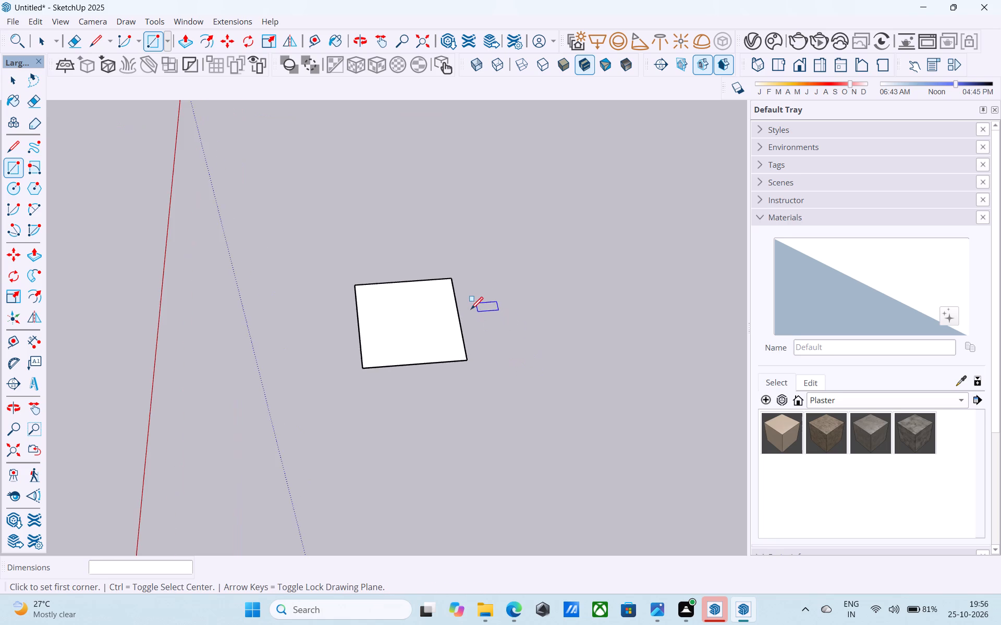
pyautogui.scroll(3, 426, 311)
pyautogui.scroll(-2, 467, 324)
pyautogui.scroll(2, 319, 327)
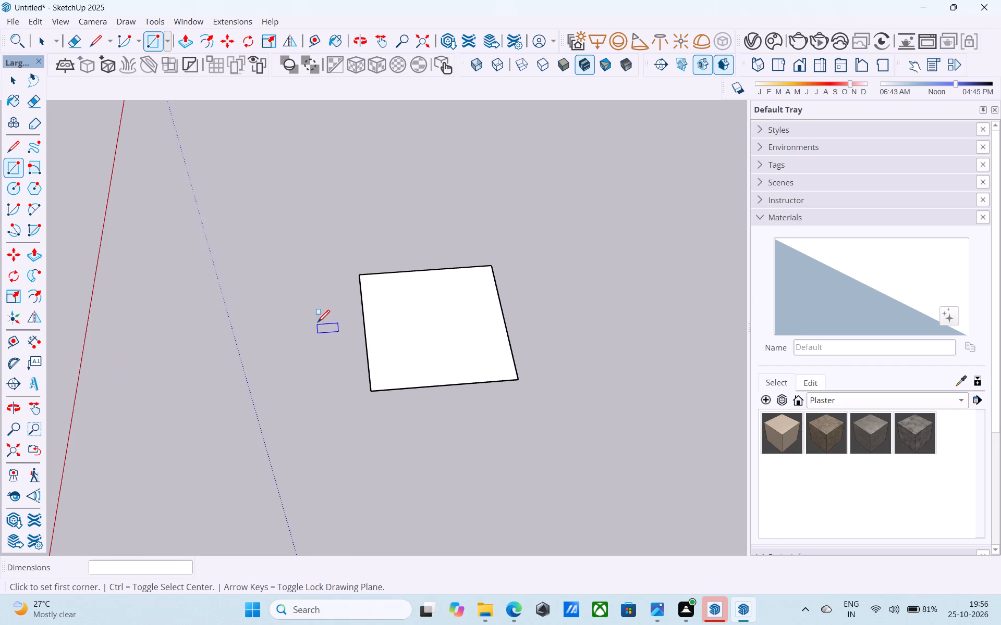
pyautogui.scroll(5, 314, 323)
pyautogui.scroll(-4, 315, 327)
pyautogui.moveTo(318, 325); pyautogui.dragTo(313, 476, button='middle')
pyautogui.moveTo(467, 348); pyautogui.dragTo(459, 346, button='middle')
pyautogui.press('l')
pyautogui.scroll(3, 494, 312)
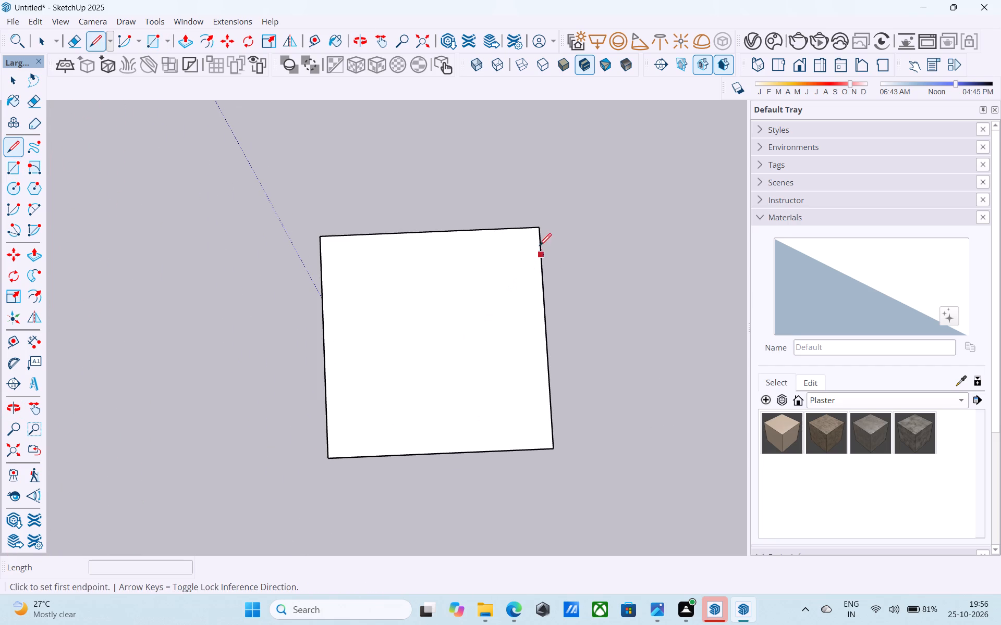
pyautogui.click(538, 231)
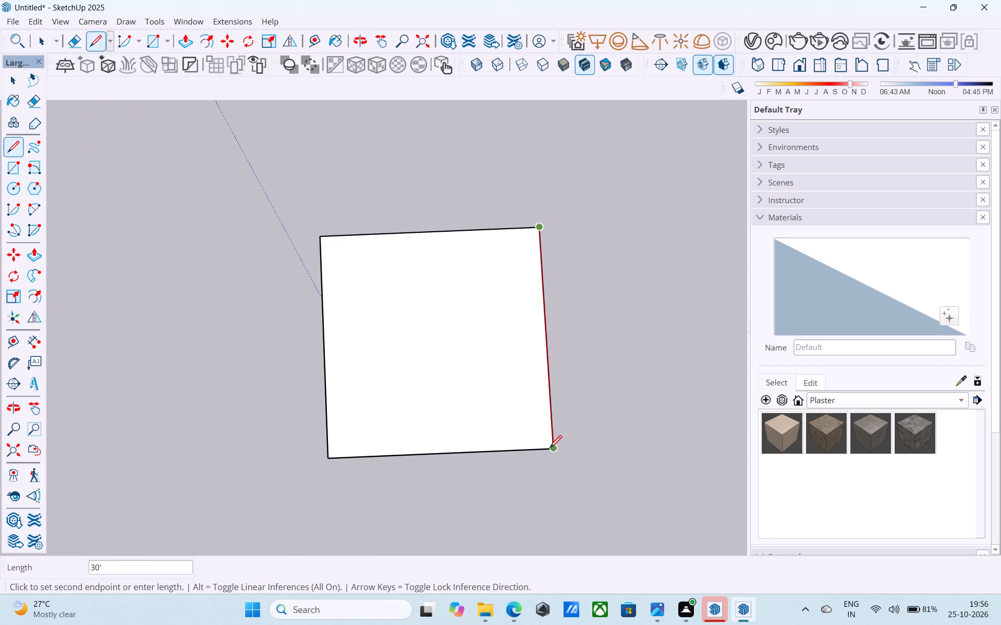
pyautogui.press('space')
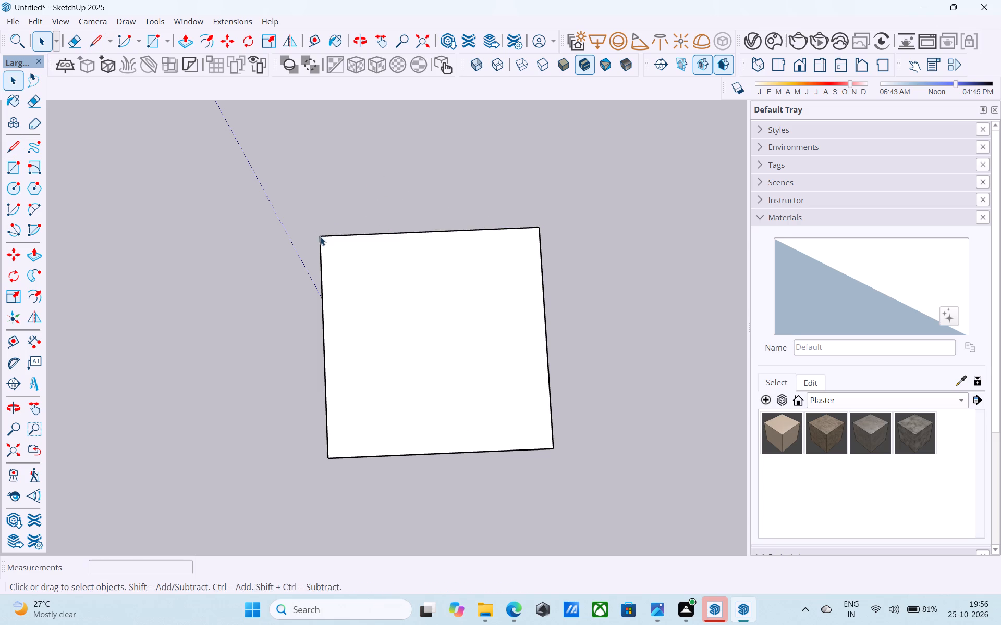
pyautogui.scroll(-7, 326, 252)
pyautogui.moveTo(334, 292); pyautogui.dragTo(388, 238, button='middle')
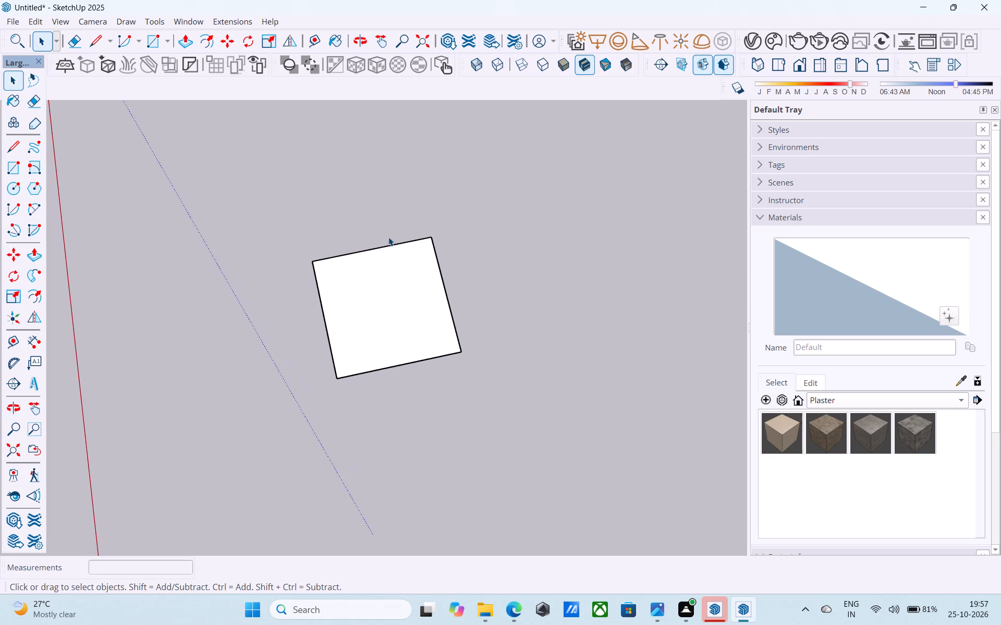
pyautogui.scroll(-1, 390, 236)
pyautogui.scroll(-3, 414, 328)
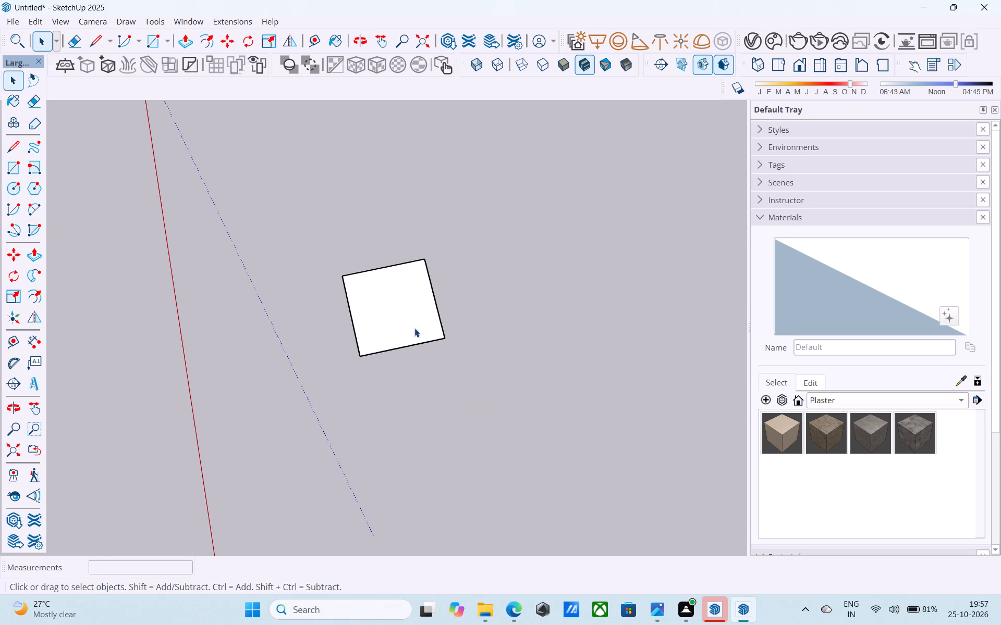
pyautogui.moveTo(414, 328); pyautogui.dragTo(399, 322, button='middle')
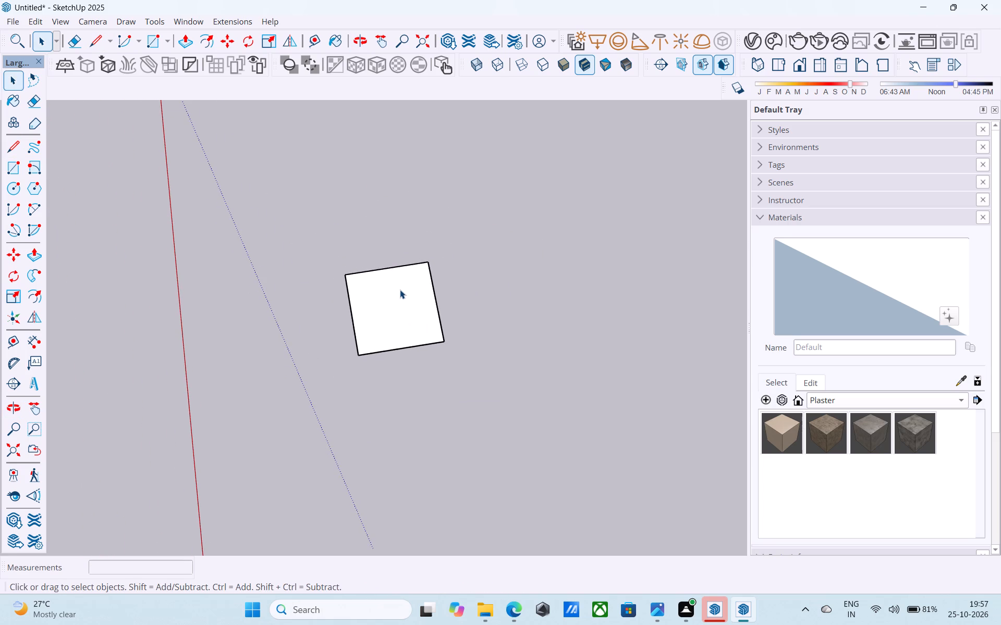
# Offset the square's outline 9" inward to form an inner outline.
pyautogui.scroll(5, 400, 290)
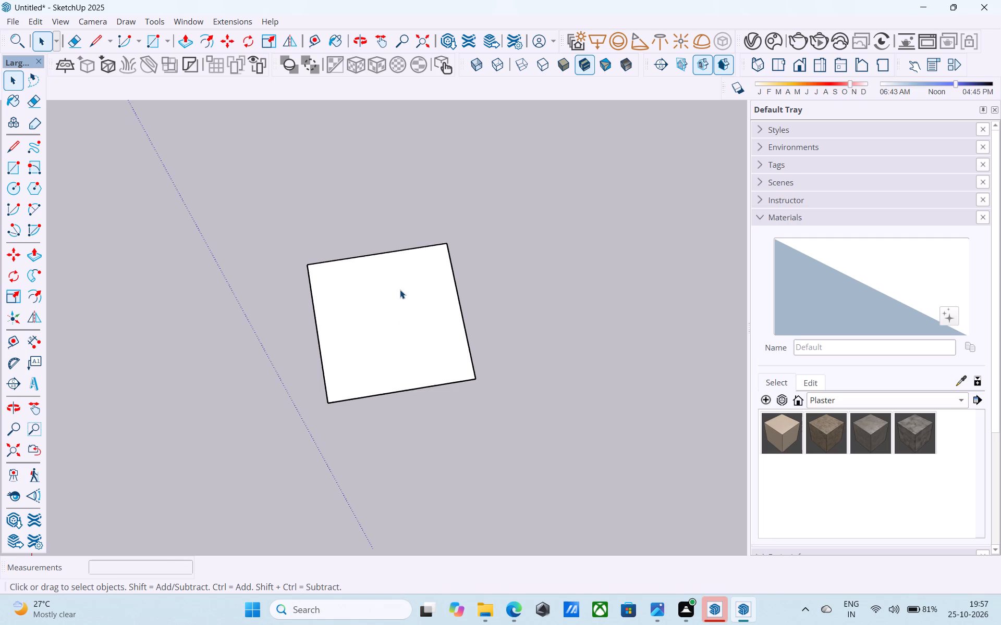
pyautogui.scroll(-6, 400, 290)
pyautogui.moveTo(400, 290); pyautogui.dragTo(395, 329, button='middle')
pyautogui.scroll(6, 395, 329)
pyautogui.click(396, 308)
pyautogui.scroll(4, 396, 307)
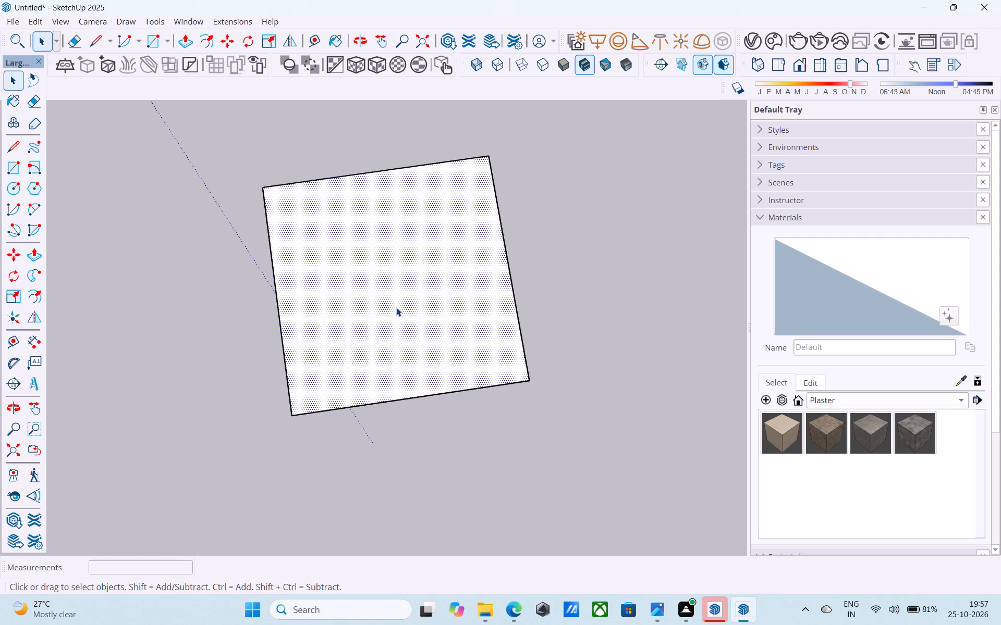
pyautogui.press('f')
pyautogui.click(396, 307)
pyautogui.write('9"')
pyautogui.press('Return')
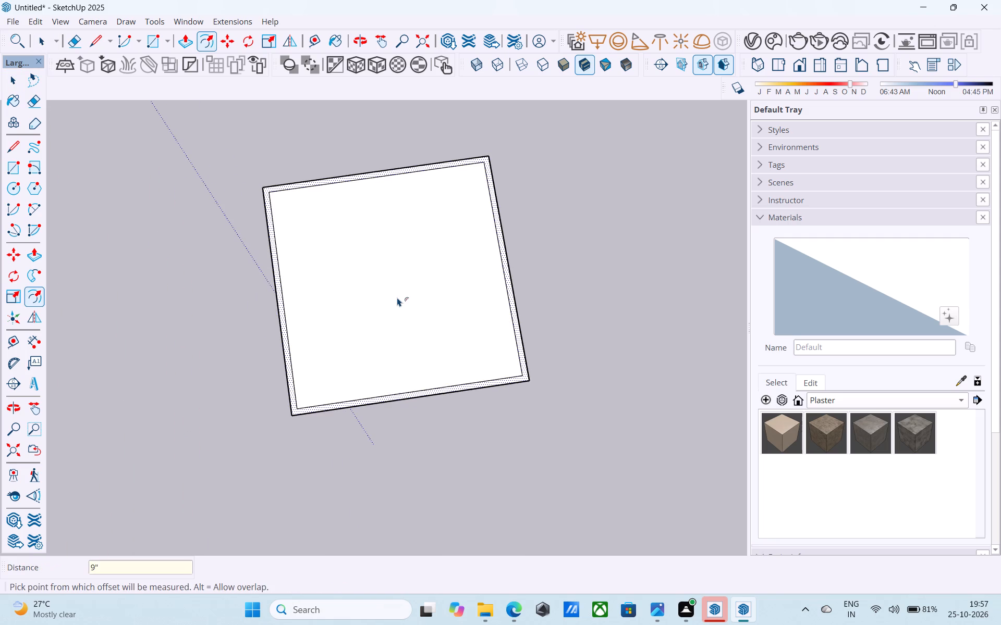
pyautogui.press('space')
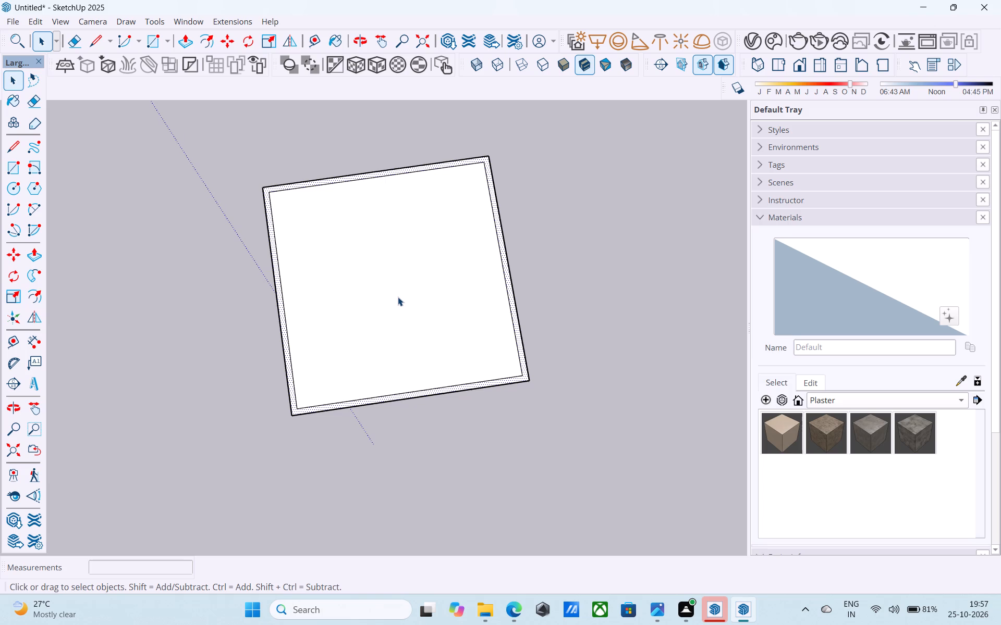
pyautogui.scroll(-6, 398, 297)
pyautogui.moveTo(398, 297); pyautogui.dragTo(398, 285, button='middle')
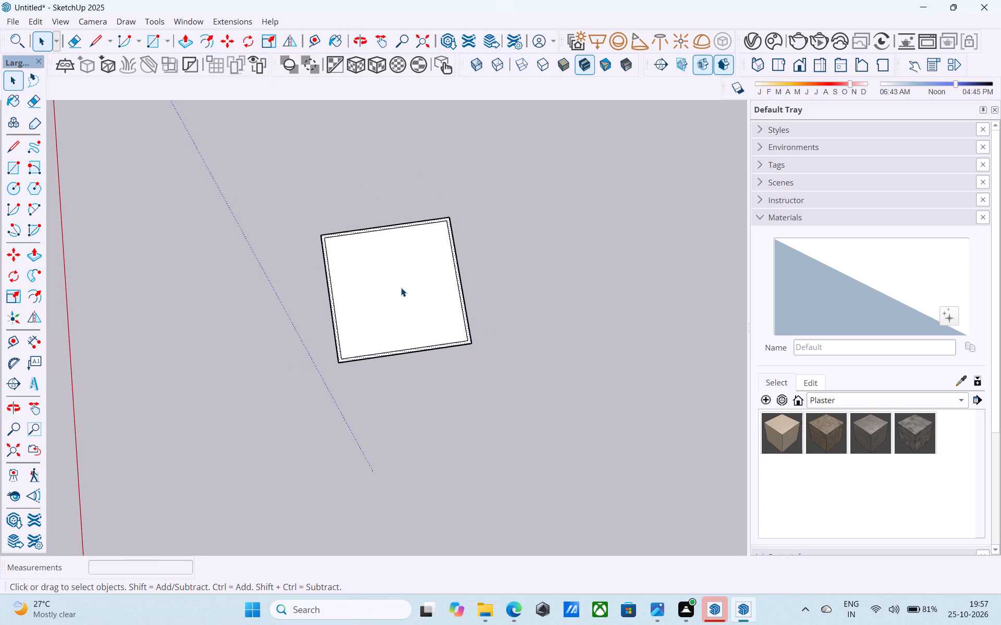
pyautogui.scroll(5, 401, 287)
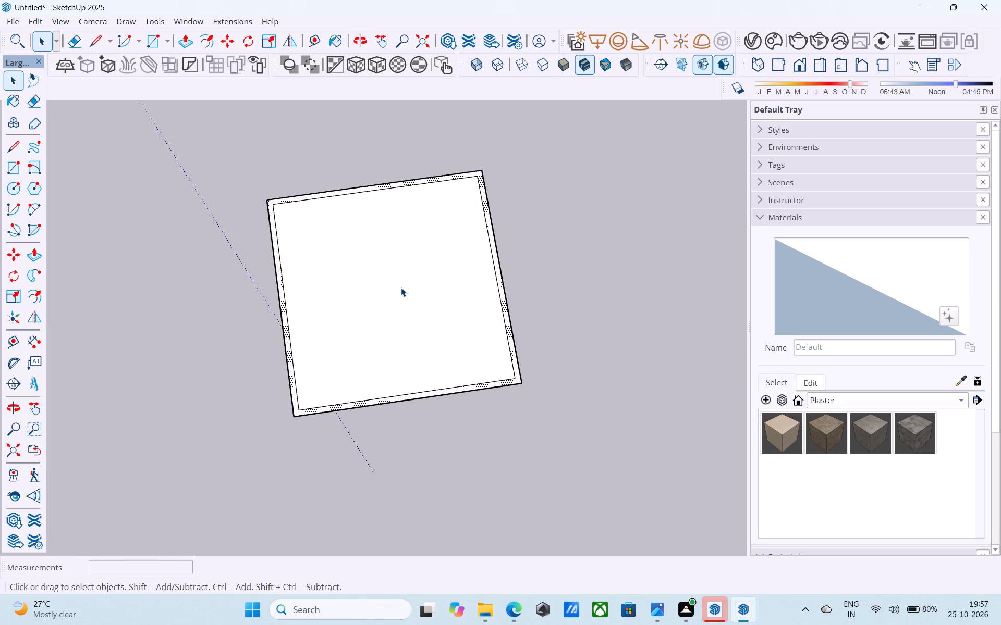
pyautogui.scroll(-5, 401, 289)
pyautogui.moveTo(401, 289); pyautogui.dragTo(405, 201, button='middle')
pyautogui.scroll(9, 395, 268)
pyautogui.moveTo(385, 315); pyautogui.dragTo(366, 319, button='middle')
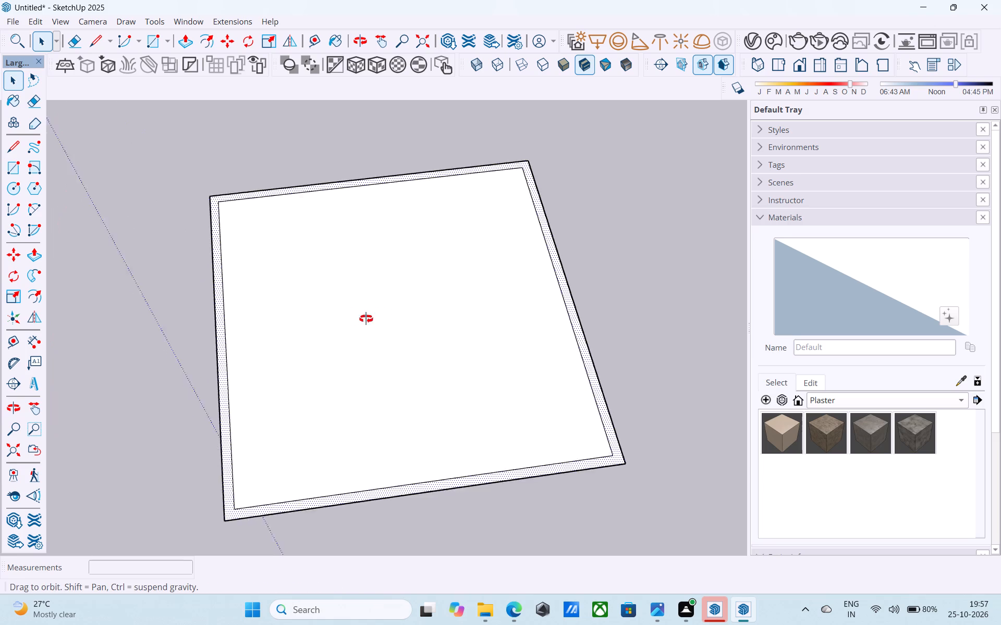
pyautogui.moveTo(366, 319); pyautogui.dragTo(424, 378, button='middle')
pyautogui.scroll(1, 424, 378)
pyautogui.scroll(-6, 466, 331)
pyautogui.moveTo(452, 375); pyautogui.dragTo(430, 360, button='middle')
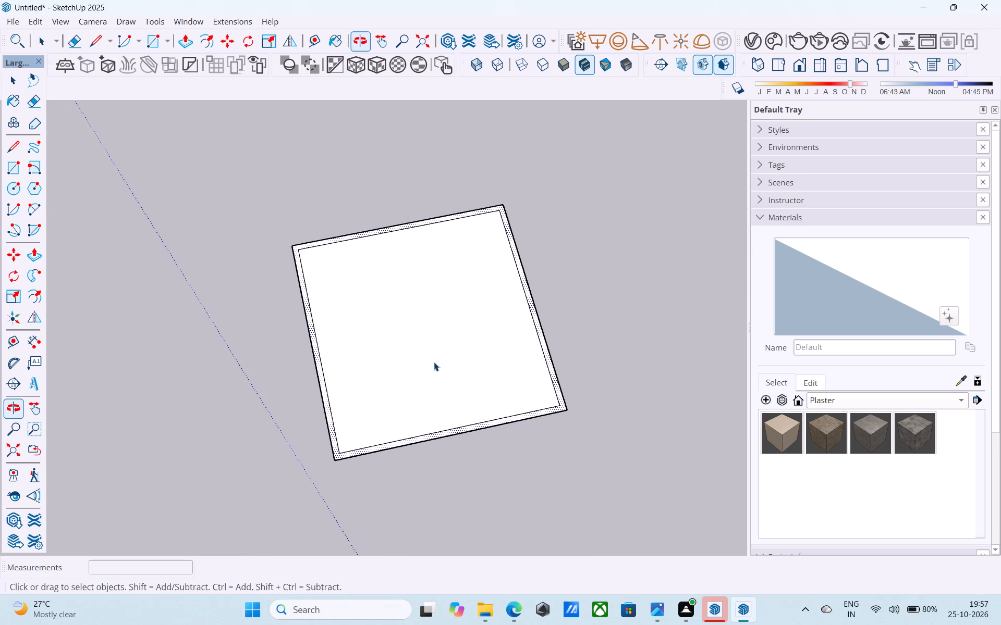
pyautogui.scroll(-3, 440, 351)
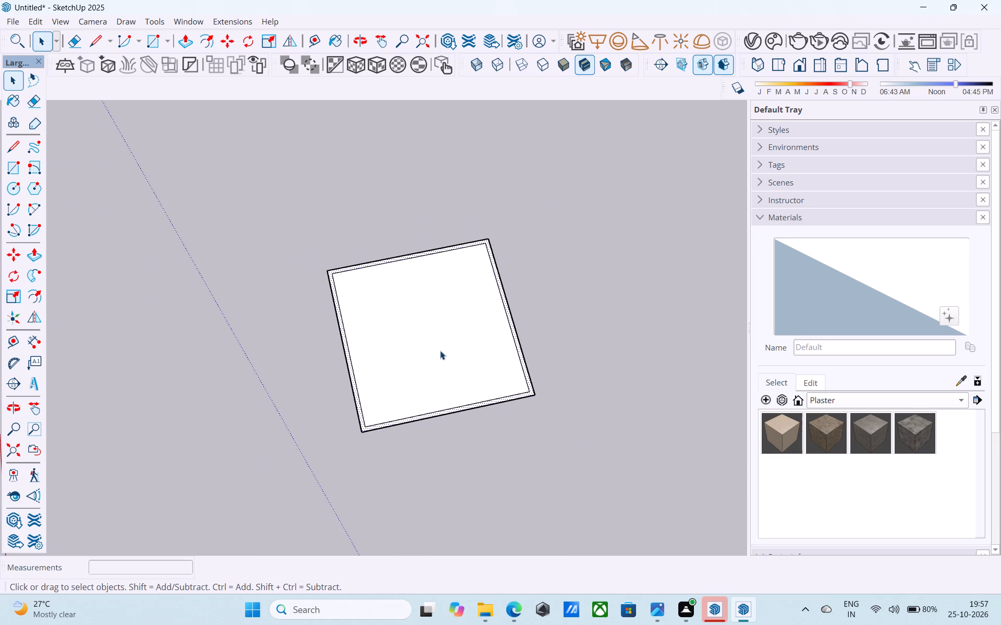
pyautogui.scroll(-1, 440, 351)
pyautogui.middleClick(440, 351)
# Copy one side edge of the inner outline 12' toward the opposite side as a dividing line.
pyautogui.scroll(6, 500, 378)
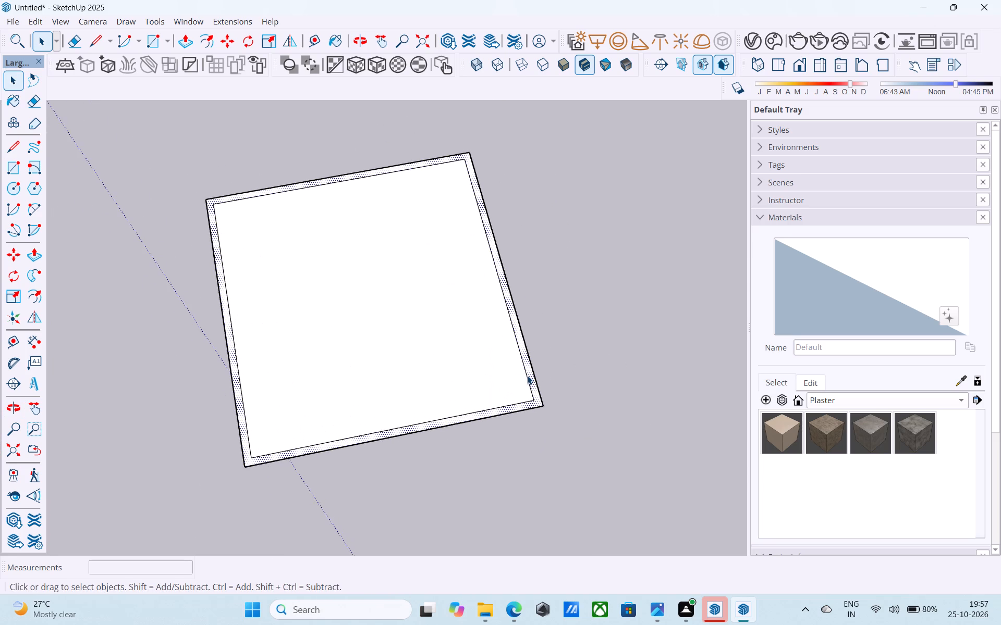
pyautogui.click(526, 377)
pyautogui.press('m')
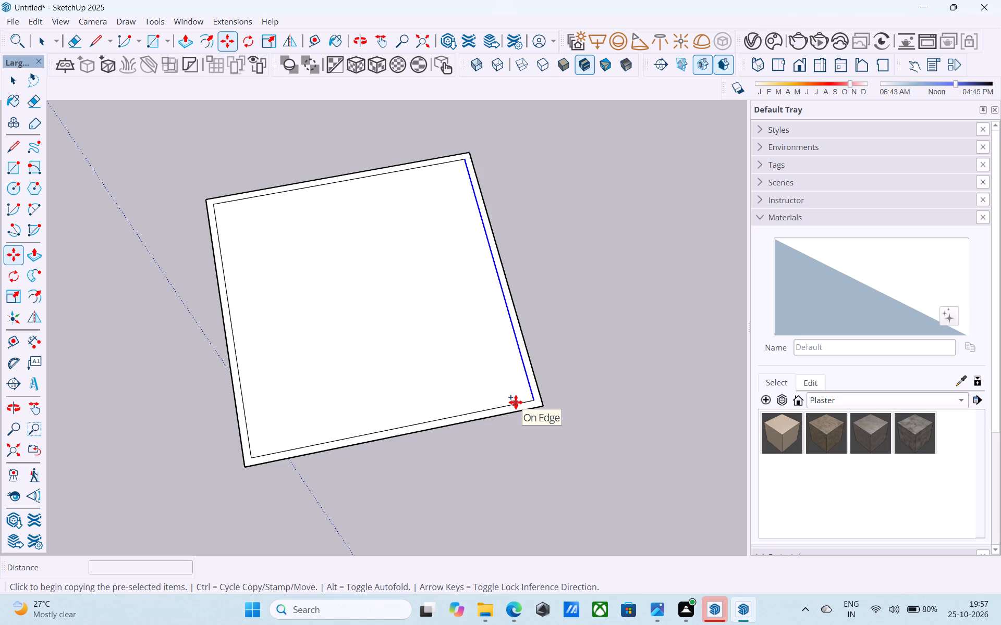
pyautogui.scroll(2, 529, 399)
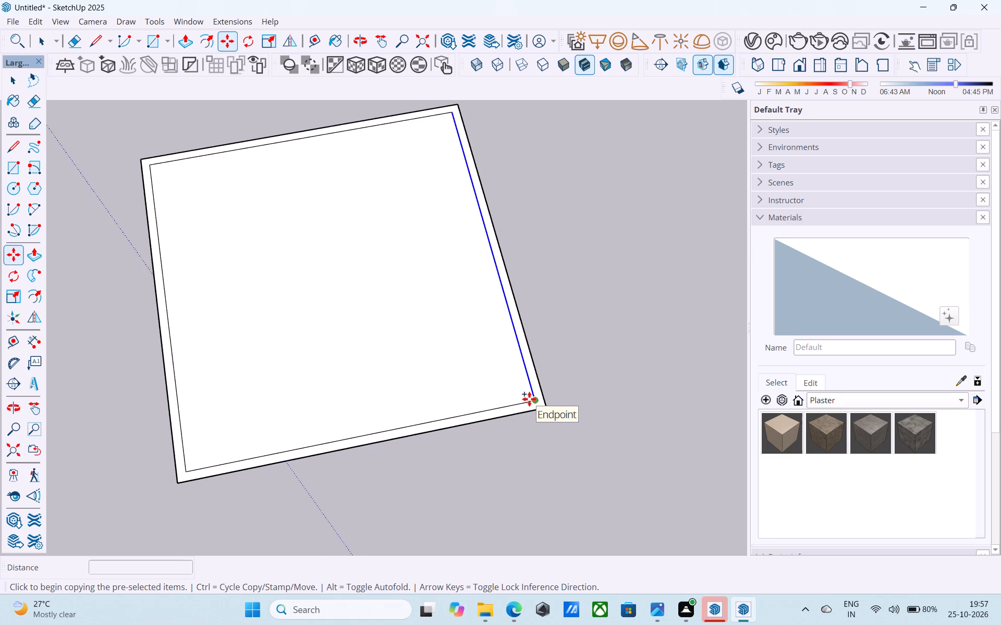
pyautogui.scroll(4, 529, 399)
pyautogui.click(536, 403)
pyautogui.scroll(-6, 536, 403)
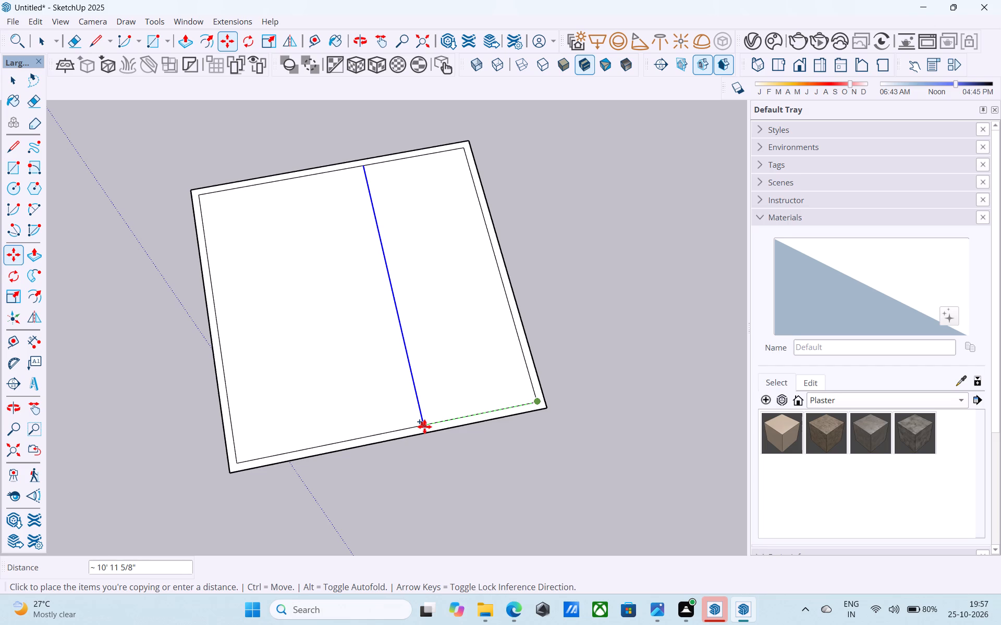
pyautogui.write("12'")
pyautogui.press('Return')
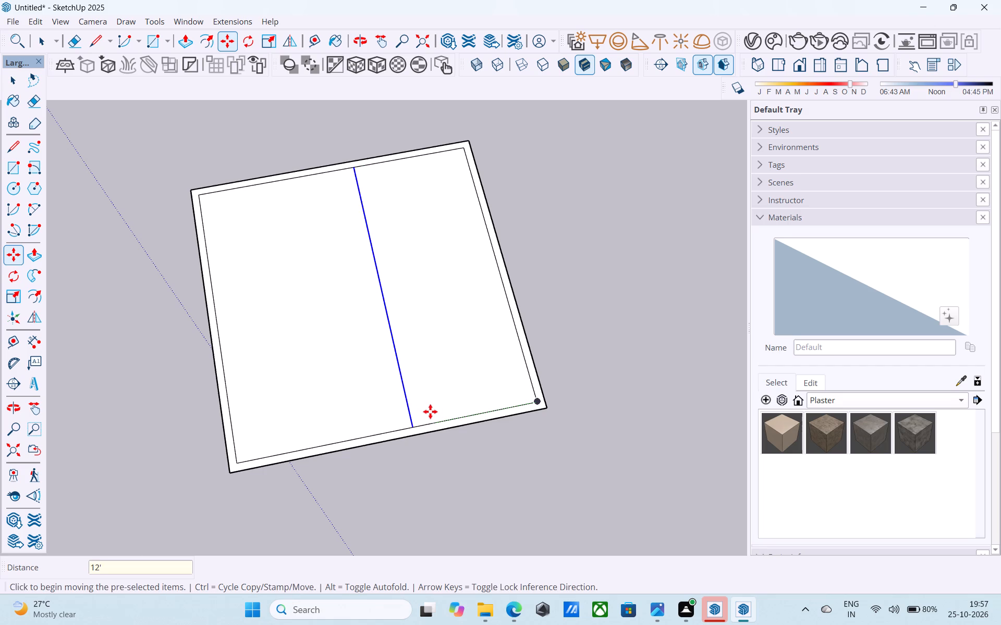
# Copy the dividing line a further 6" in the same direction to make a 6" wide partition strip.
pyautogui.scroll(-6, 436, 406)
pyautogui.moveTo(436, 405); pyautogui.dragTo(431, 404, button='middle')
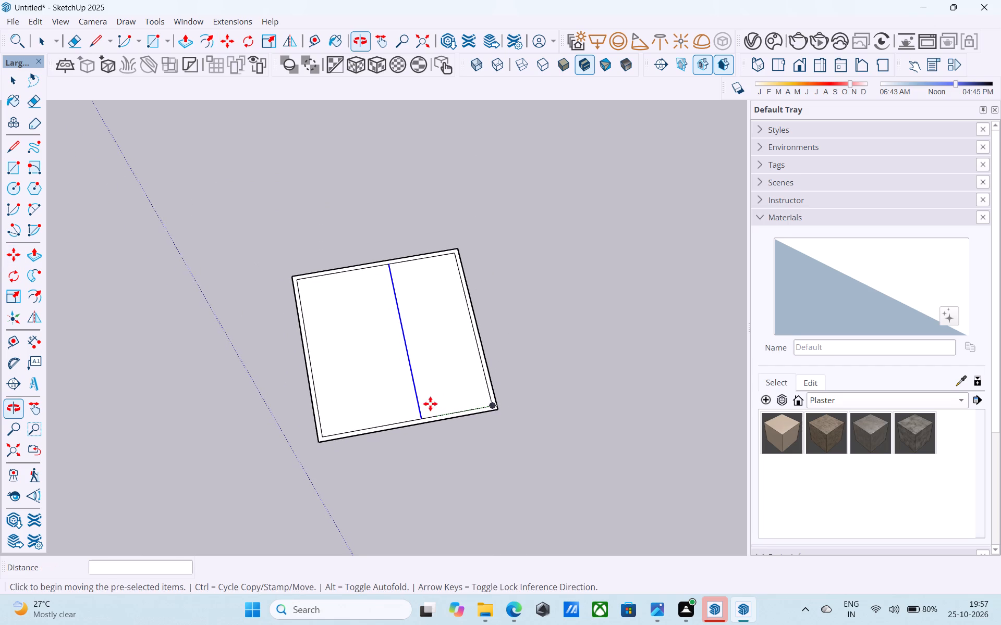
pyautogui.scroll(4, 405, 407)
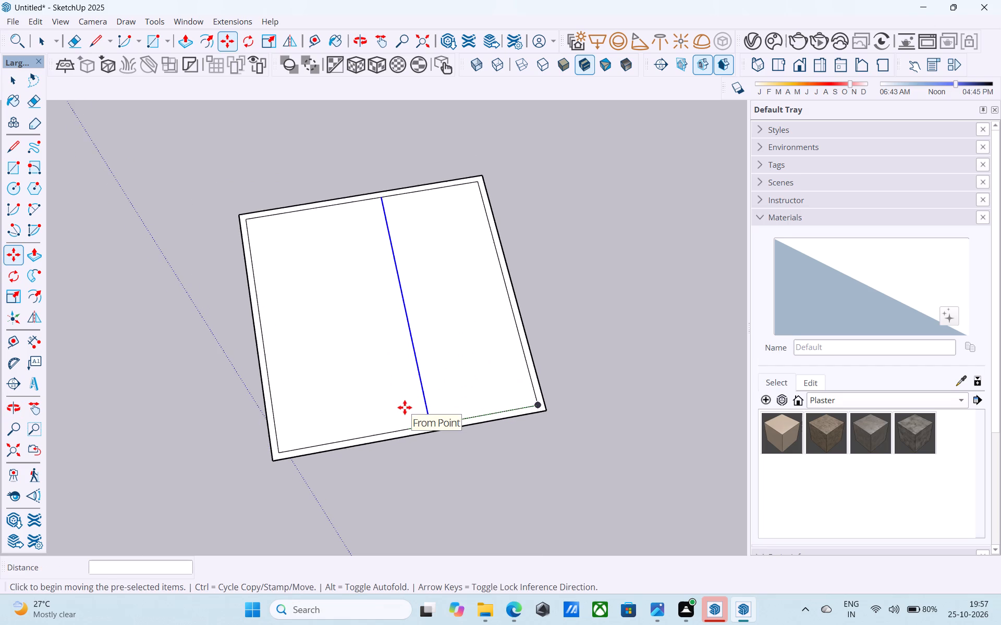
pyautogui.scroll(7, 405, 407)
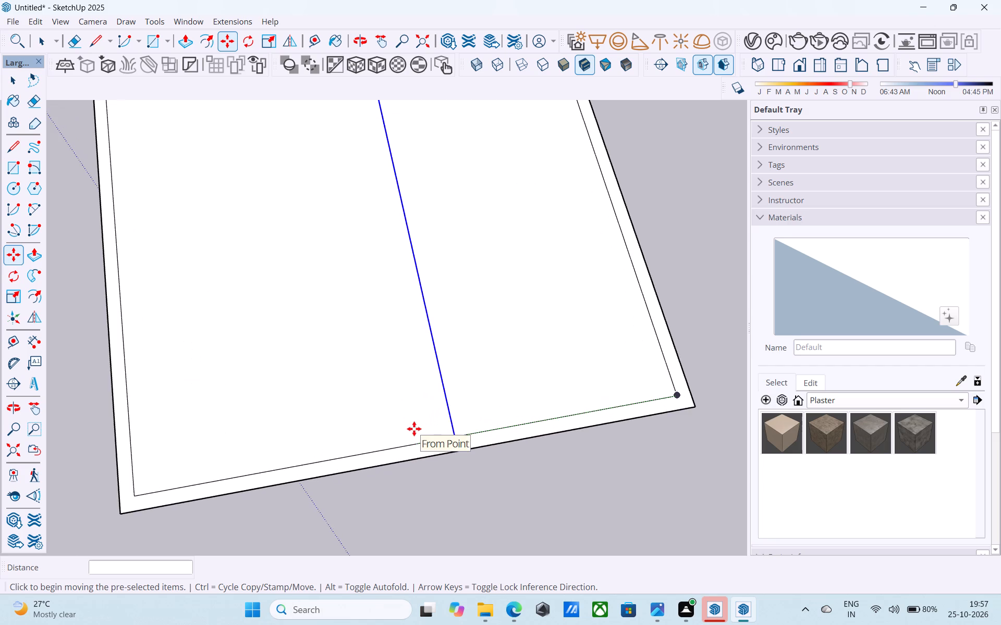
pyautogui.click(452, 432)
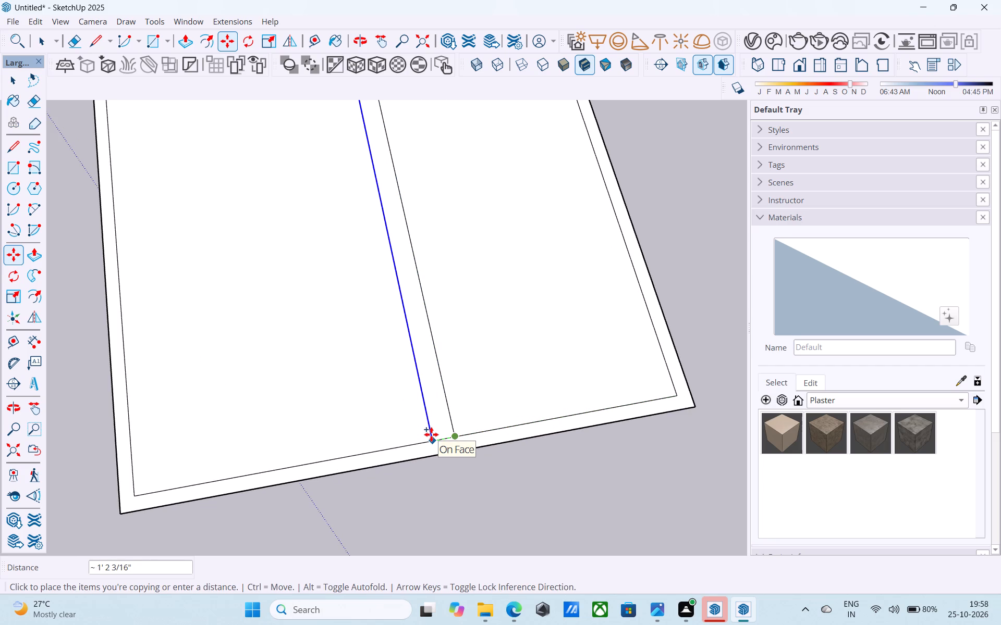
pyautogui.write('6"')
pyautogui.press('Return')
pyautogui.press('space')
# Examine the base and its partition strip from several angles and distances.
pyautogui.scroll(-2, 434, 438)
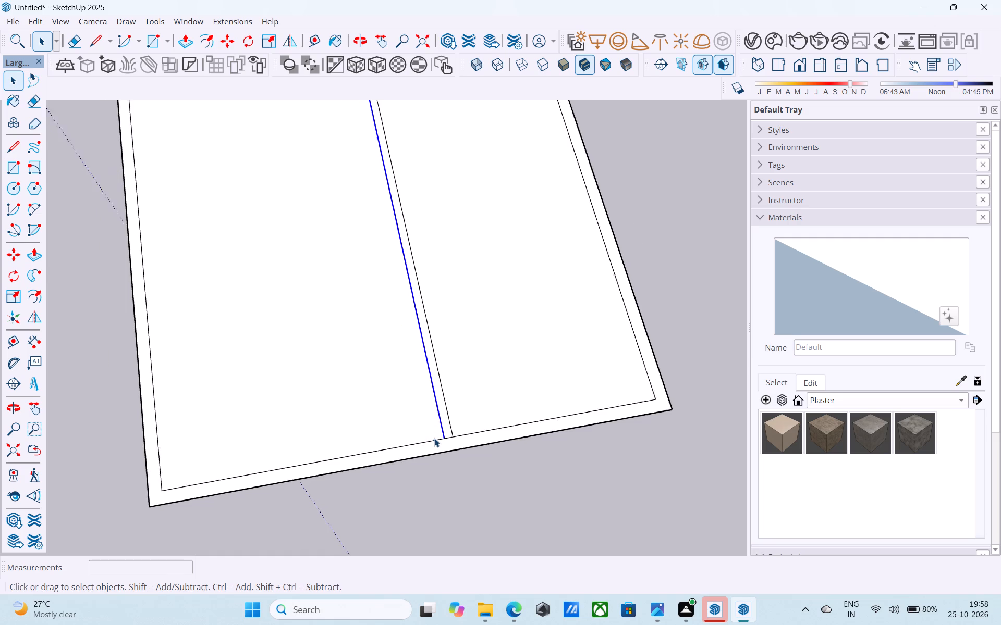
pyautogui.scroll(-2, 434, 438)
pyautogui.moveTo(434, 439); pyautogui.dragTo(434, 351, button='middle')
pyautogui.scroll(3, 435, 344)
pyautogui.scroll(-5, 435, 344)
pyautogui.moveTo(428, 390); pyautogui.dragTo(431, 403, button='middle')
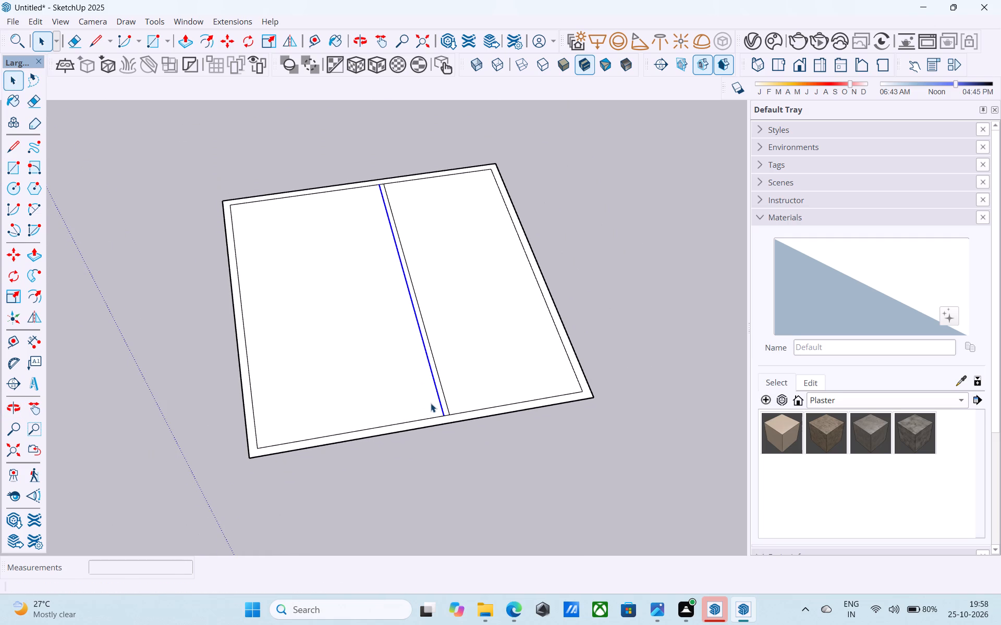
pyautogui.scroll(-3, 431, 403)
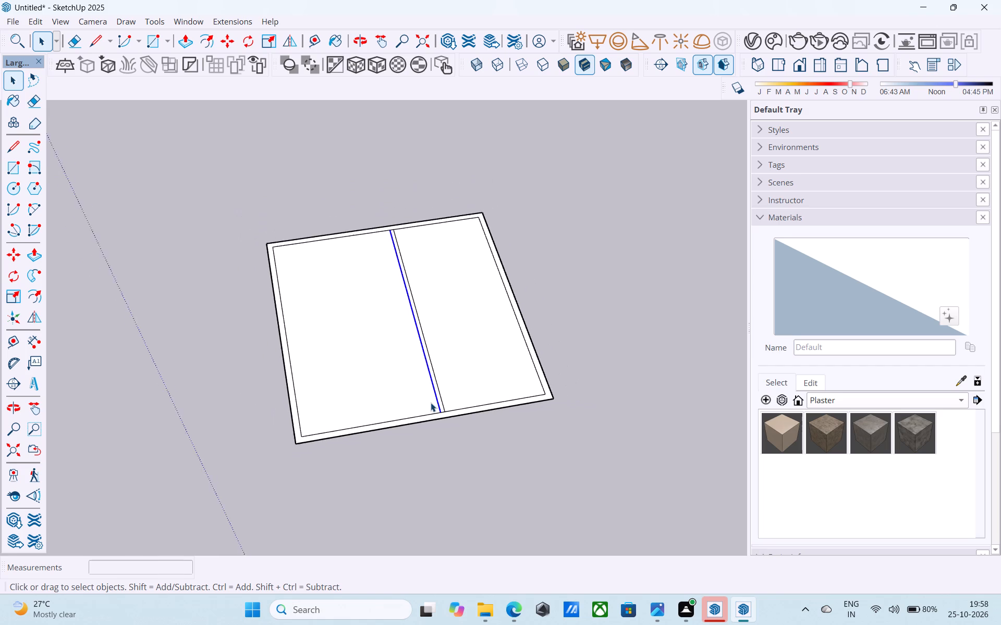
pyautogui.scroll(-2, 431, 403)
pyautogui.scroll(1, 431, 403)
pyautogui.moveTo(431, 403); pyautogui.dragTo(428, 380, button='middle')
pyautogui.scroll(-3, 470, 395)
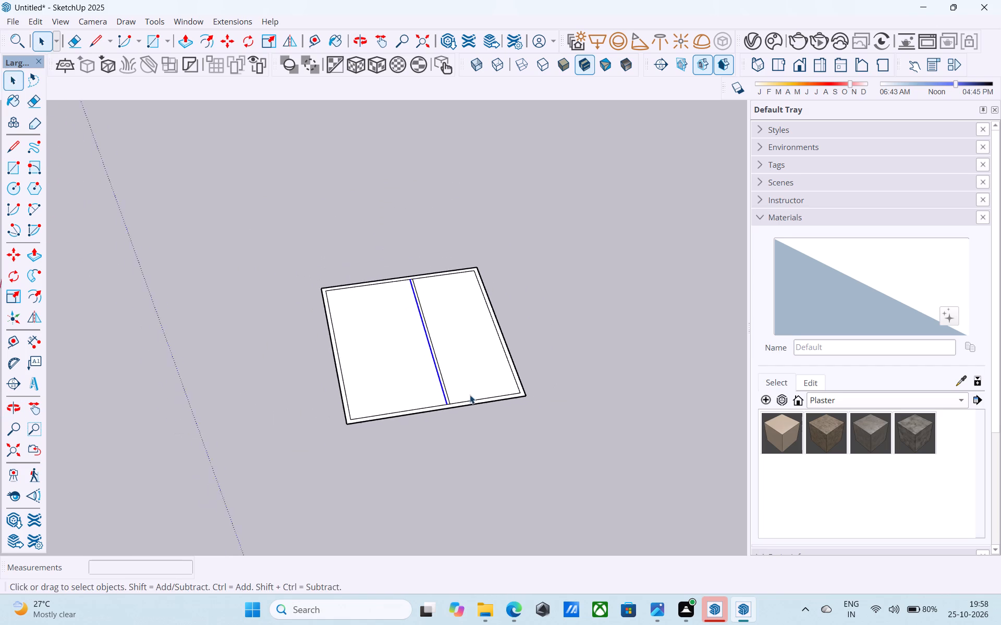
pyautogui.scroll(-1, 470, 395)
pyautogui.moveTo(469, 395); pyautogui.dragTo(450, 391, button='middle')
pyautogui.scroll(5, 368, 430)
pyautogui.scroll(-6, 368, 429)
pyautogui.moveTo(368, 432); pyautogui.dragTo(365, 382, button='middle')
pyautogui.scroll(6, 362, 386)
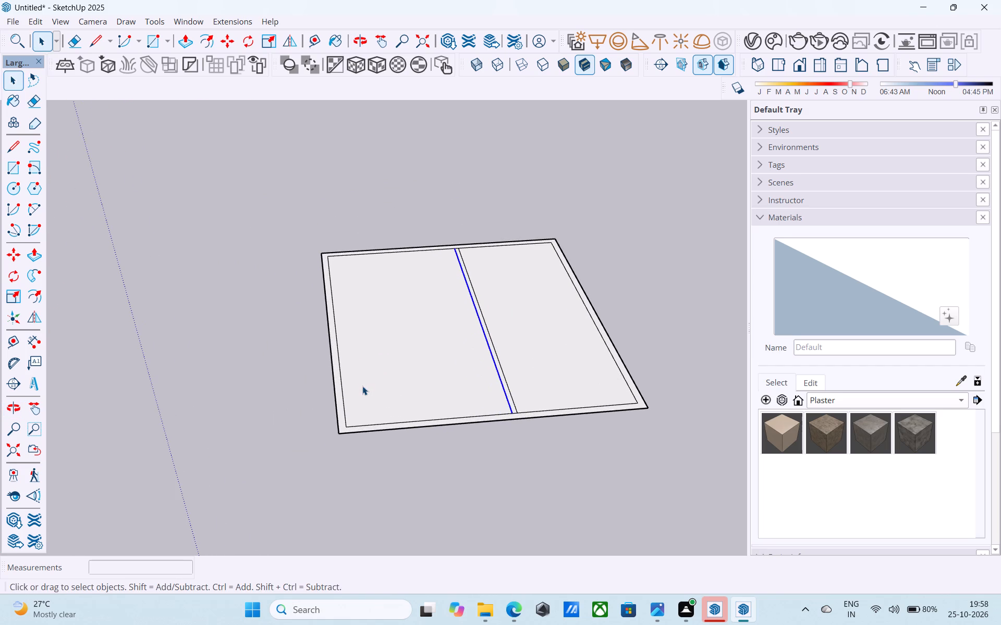
pyautogui.scroll(-6, 362, 386)
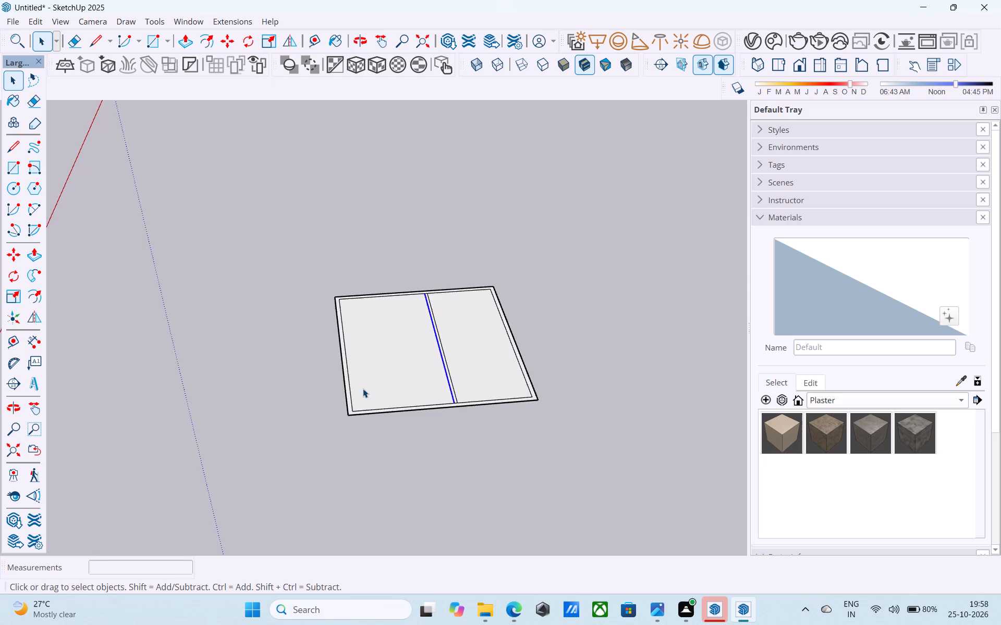
# Draw a 6" vertical line straight down from one outer corner of the base.
pyautogui.moveTo(351, 418); pyautogui.dragTo(408, 297, button='middle')
pyautogui.scroll(6, 427, 359)
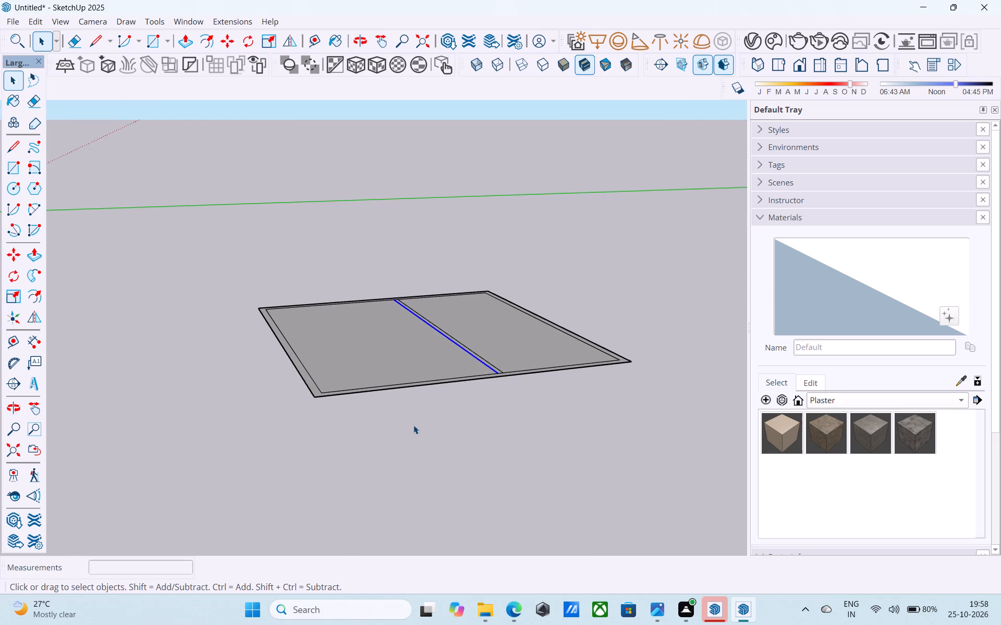
pyautogui.moveTo(413, 425); pyautogui.dragTo(413, 229, button='middle')
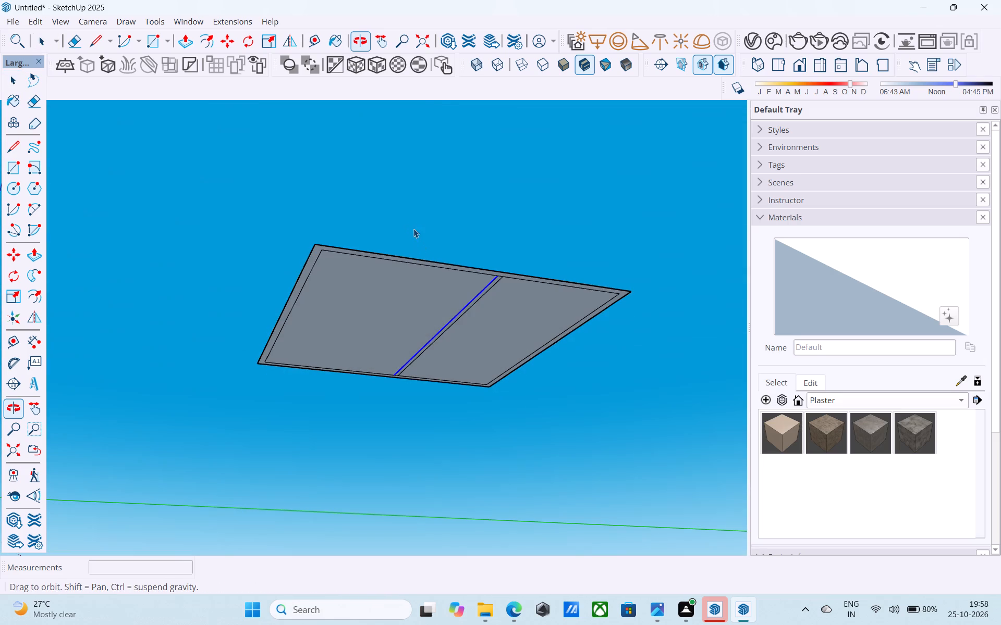
pyautogui.scroll(4, 364, 242)
pyautogui.press('l')
pyautogui.click(288, 249)
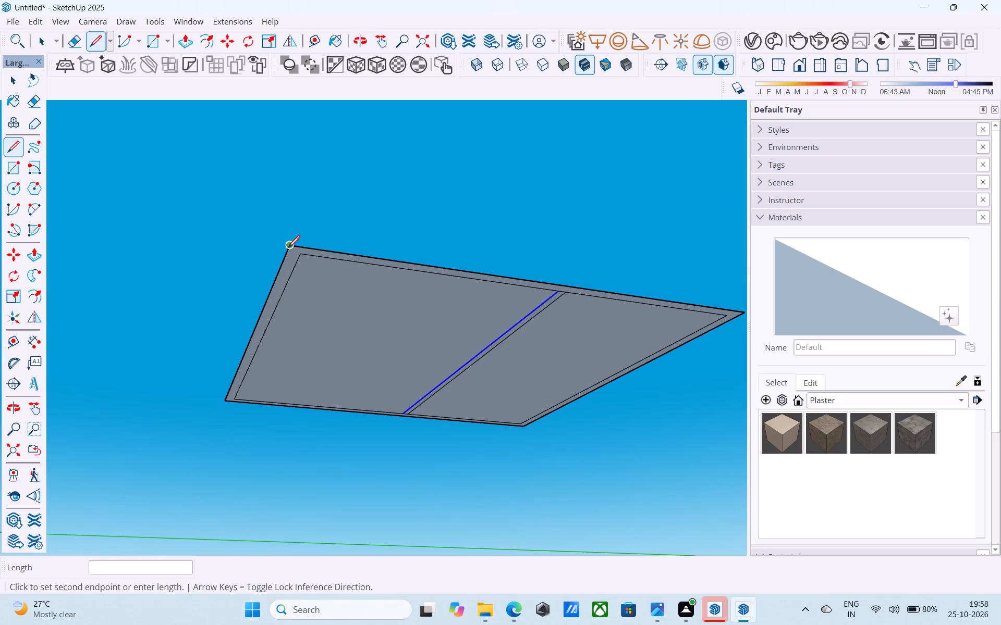
pyautogui.moveTo(292, 274); pyautogui.dragTo(297, 403, button='middle')
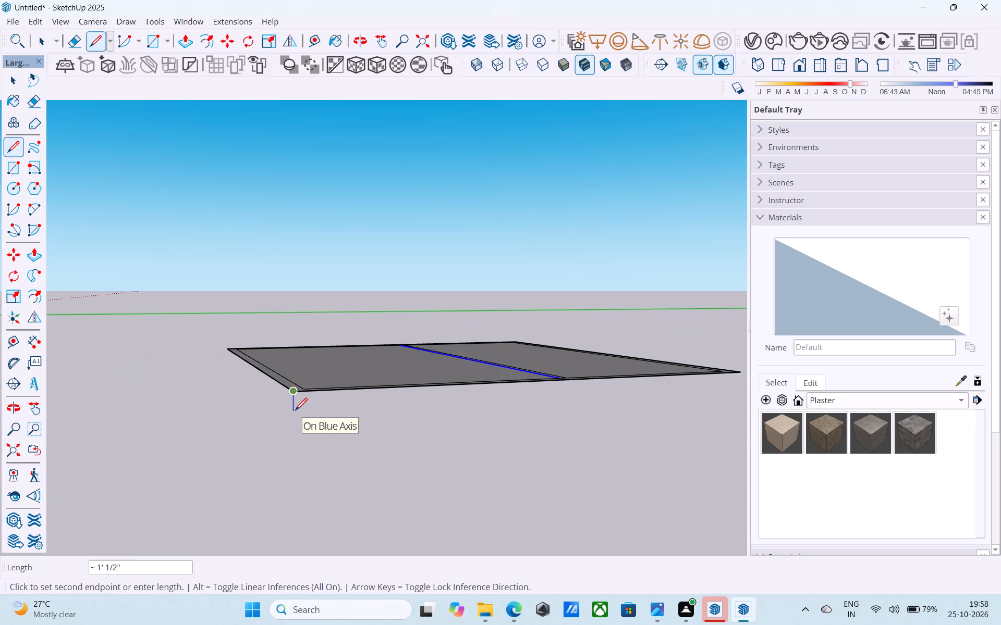
pyautogui.scroll(3, 295, 411)
pyautogui.write('6"')
pyautogui.press('Return')
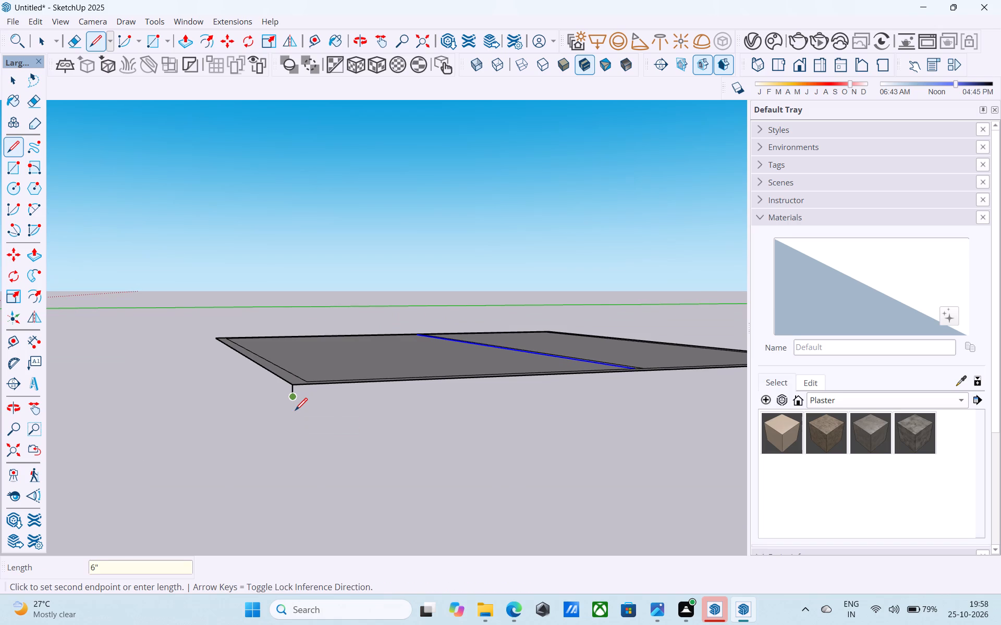
pyautogui.press('space')
# Draw a 6" vertical line down from the diagonally opposite outer corner of the base.
pyautogui.press('l')
pyautogui.scroll(-3, 316, 399)
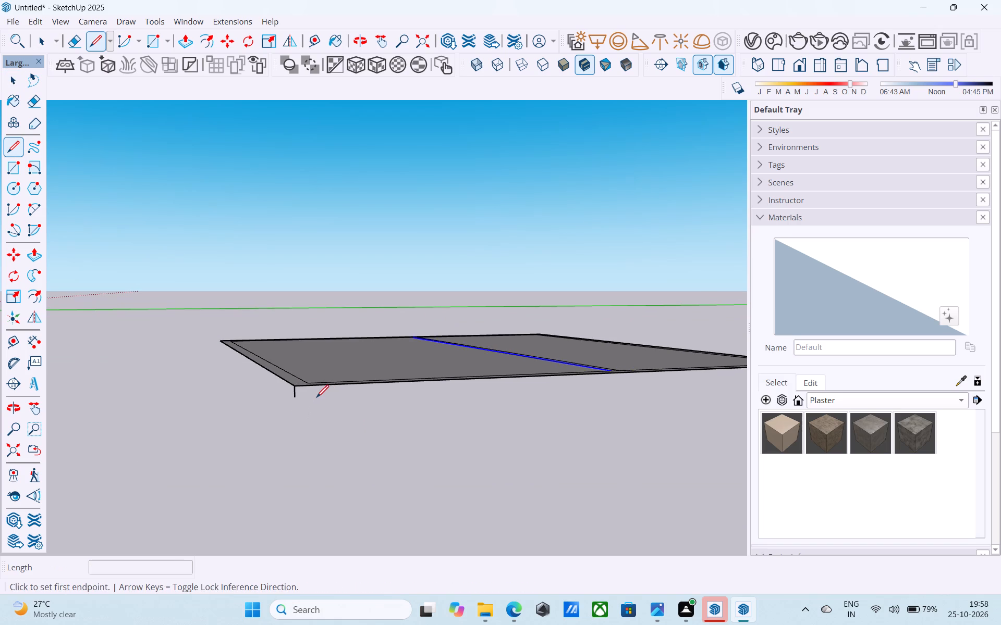
pyautogui.scroll(-8, 316, 398)
pyautogui.moveTo(316, 396); pyautogui.dragTo(145, 351, button='middle')
pyautogui.moveTo(312, 349); pyautogui.dragTo(126, 305, button='middle')
pyautogui.moveTo(365, 368); pyautogui.dragTo(399, 414, button='middle')
pyautogui.scroll(9, 437, 364)
pyautogui.moveTo(424, 380); pyautogui.dragTo(428, 342, button='middle')
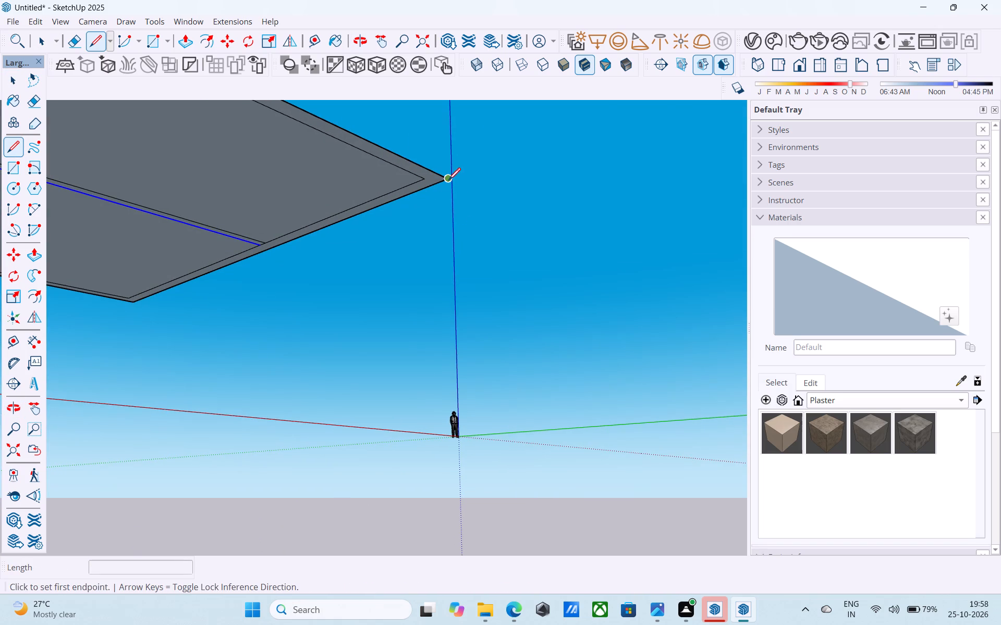
pyautogui.click(448, 181)
pyautogui.write('6"')
pyautogui.press('Return')
pyautogui.press('space')
# Draw a 30' by 30' rectangle below the base between the lower ends of the two 6" vertical lines.
pyautogui.write('r')
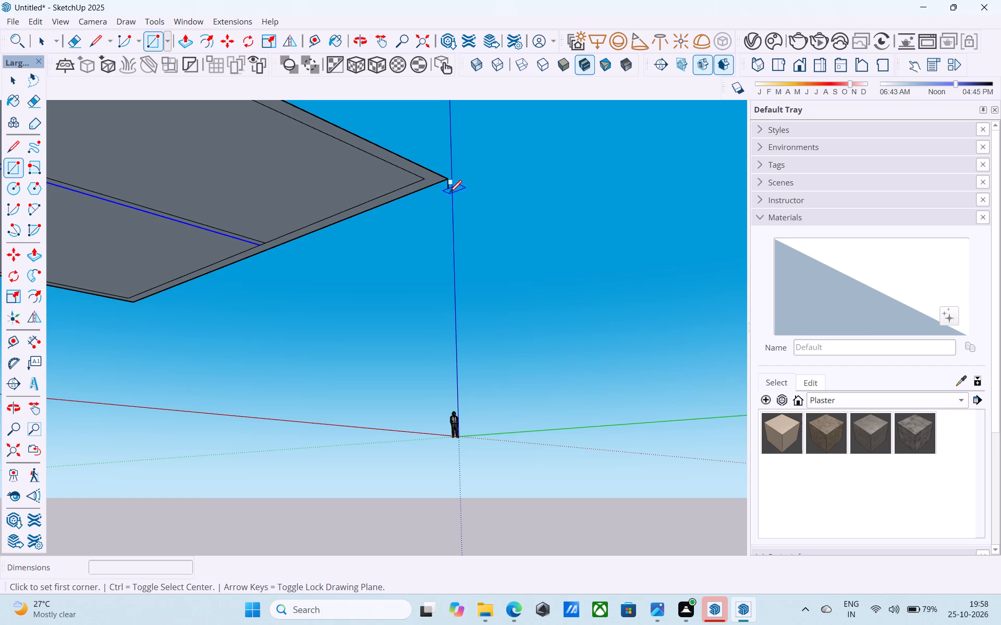
pyautogui.click(449, 188)
pyautogui.scroll(-6, 522, 214)
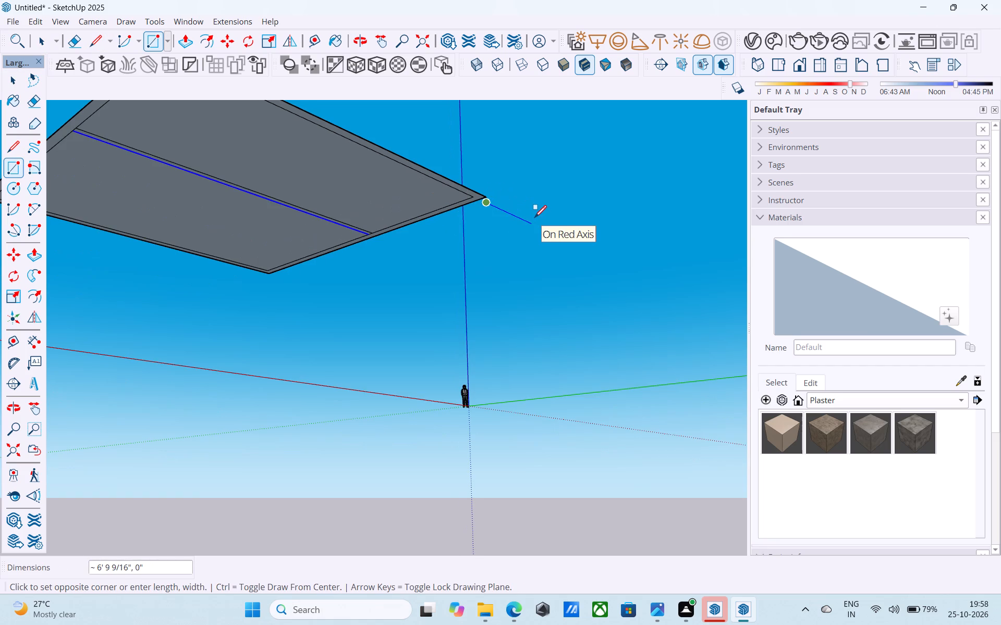
pyautogui.scroll(-5, 534, 219)
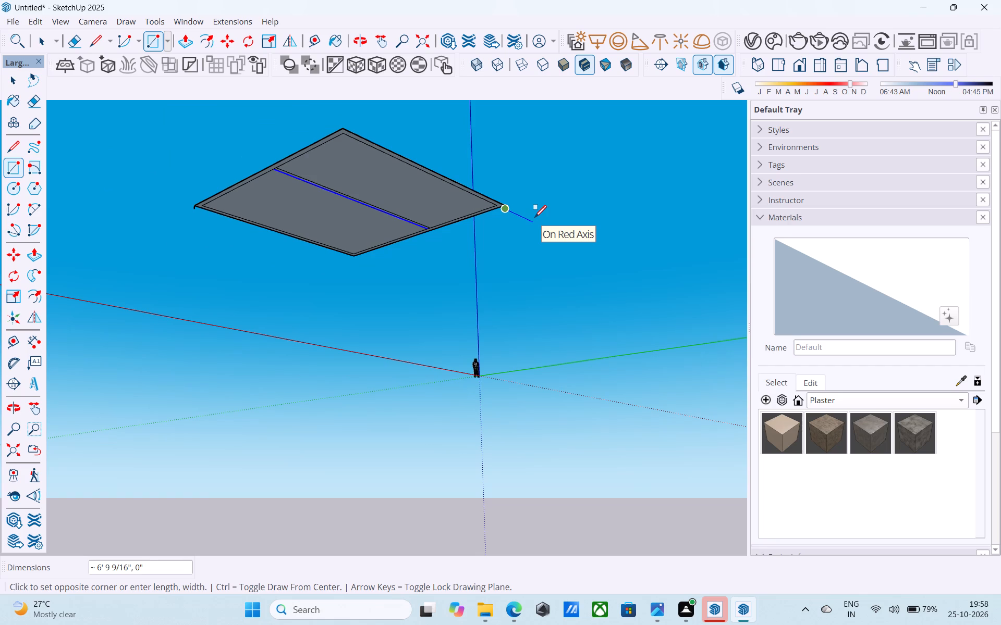
pyautogui.scroll(-7, 534, 219)
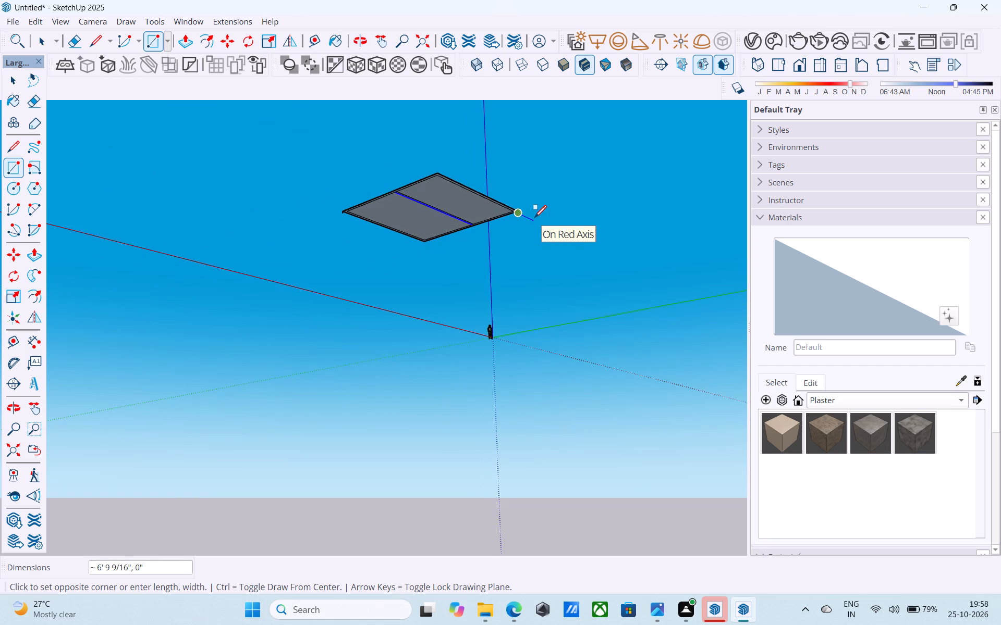
pyautogui.scroll(-3, 534, 219)
pyautogui.moveTo(404, 214); pyautogui.dragTo(525, 234, button='middle')
pyautogui.scroll(6, 519, 238)
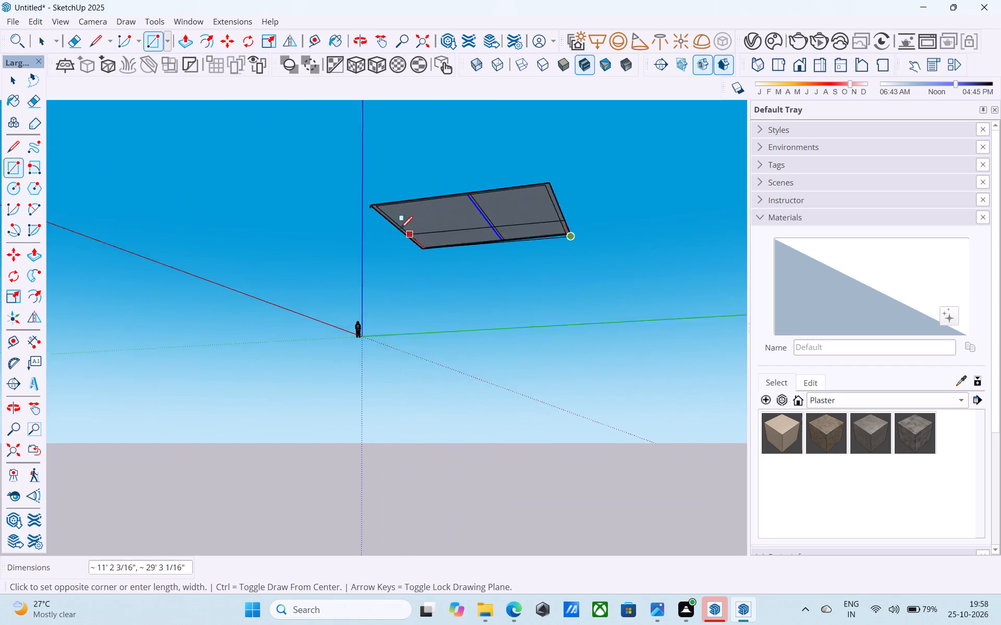
pyautogui.scroll(9, 400, 230)
pyautogui.scroll(7, 364, 191)
pyautogui.click(363, 191)
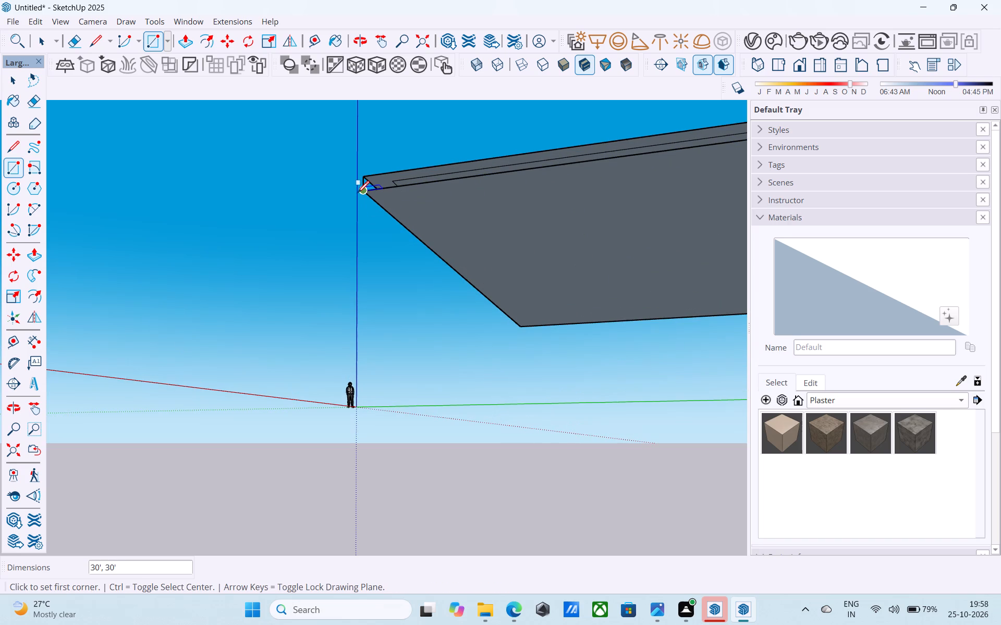
# Reverse the underside face of the new lower rectangle so its front side points outward.
pyautogui.moveTo(353, 206); pyautogui.dragTo(344, 203, button='middle')
pyautogui.scroll(-5, 344, 203)
pyautogui.moveTo(376, 232); pyautogui.dragTo(398, 196, button='middle')
pyautogui.scroll(4, 449, 159)
pyautogui.moveTo(449, 159); pyautogui.dragTo(431, 152, button='middle')
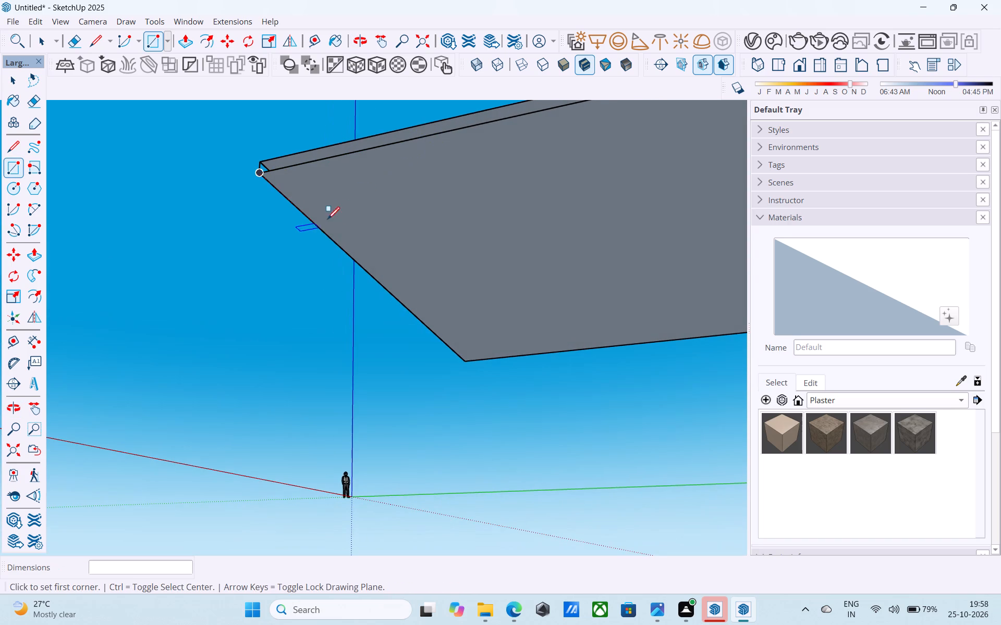
pyautogui.scroll(-5, 309, 307)
pyautogui.moveTo(307, 307); pyautogui.dragTo(334, 208, button='middle')
pyautogui.scroll(-8, 273, 315)
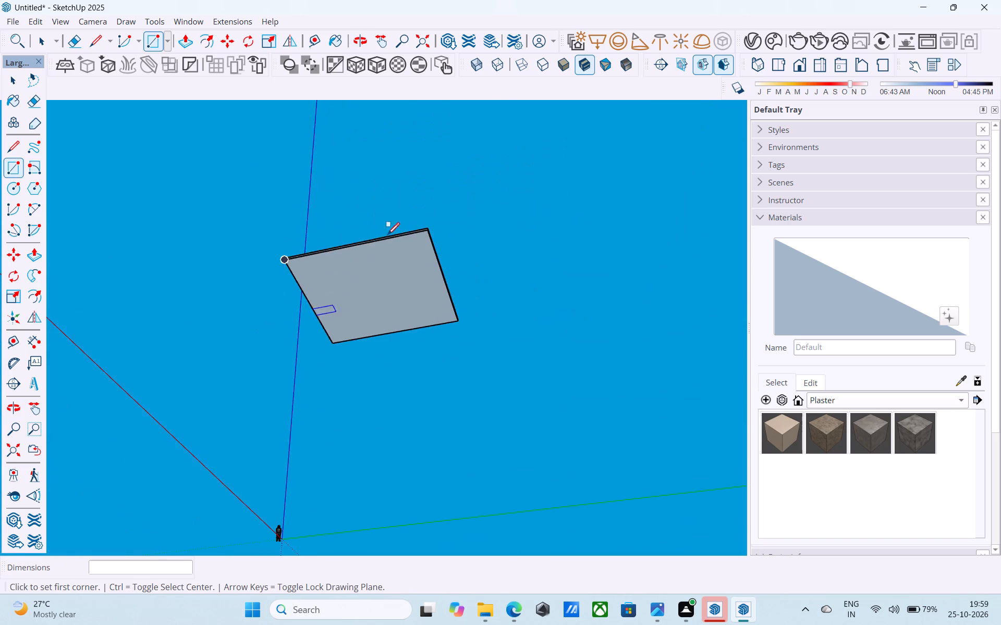
pyautogui.scroll(8, 380, 208)
pyautogui.press('space')
pyautogui.click(379, 311)
pyautogui.rightClick(379, 311)
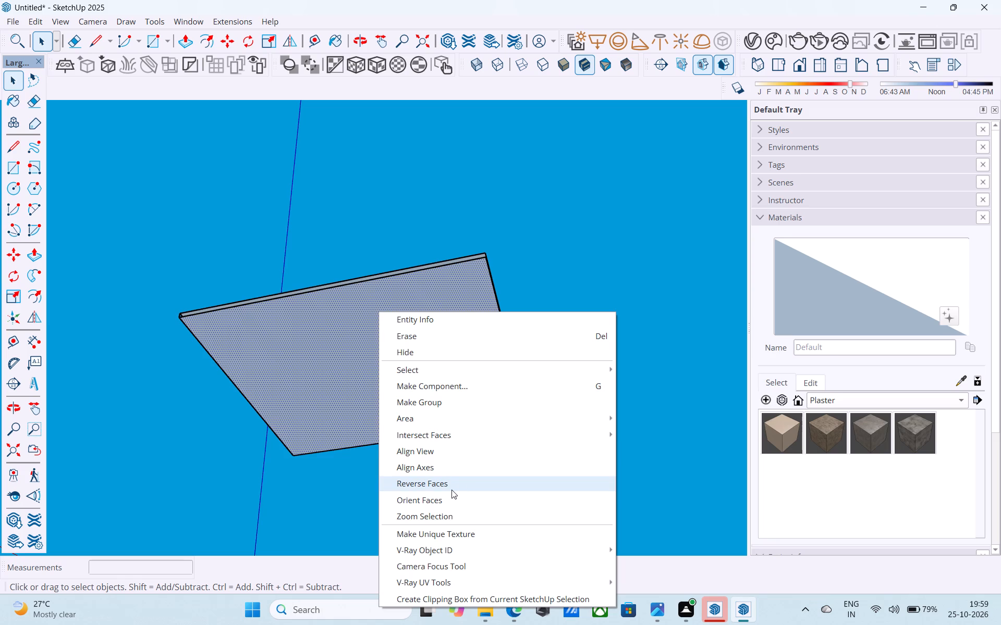
pyautogui.click(451, 490)
# Draw a vertical line joining the lower rectangle to the base at one of the open outer corners.
pyautogui.scroll(-1, 520, 399)
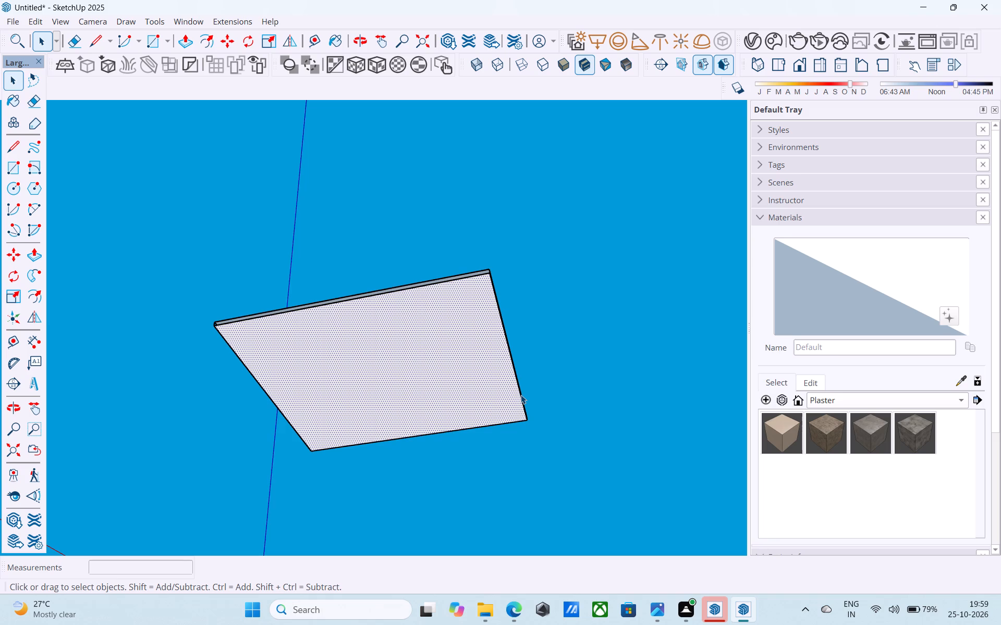
pyautogui.scroll(-4, 486, 364)
pyautogui.moveTo(487, 366); pyautogui.dragTo(492, 405, button='middle')
pyautogui.moveTo(492, 405); pyautogui.dragTo(493, 428, button='middle')
pyautogui.press('l')
pyautogui.moveTo(518, 346); pyautogui.dragTo(522, 418, button='middle')
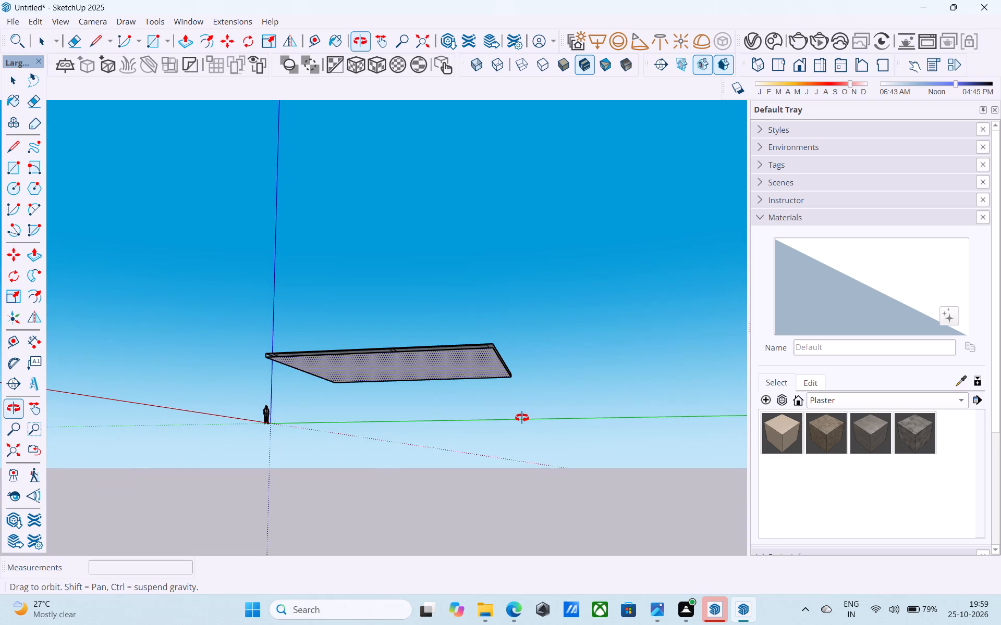
pyautogui.moveTo(522, 418); pyautogui.dragTo(551, 454, button='middle')
pyautogui.scroll(4, 502, 396)
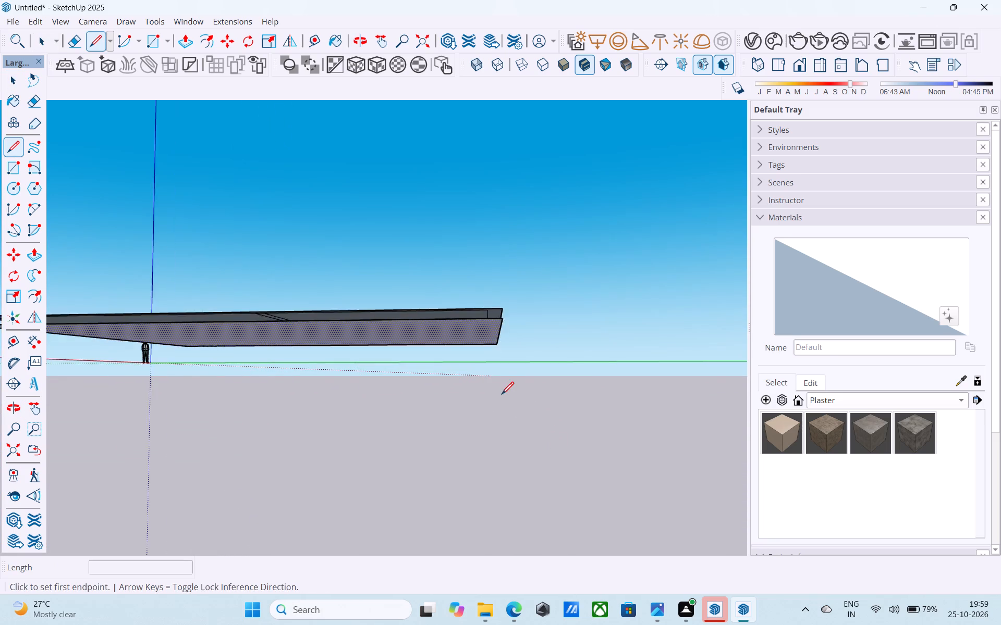
pyautogui.scroll(2, 502, 395)
pyautogui.moveTo(508, 380); pyautogui.dragTo(538, 377, button='middle')
pyautogui.scroll(-5, 540, 374)
pyautogui.moveTo(540, 376); pyautogui.dragTo(528, 438, button='middle')
pyautogui.scroll(5, 591, 358)
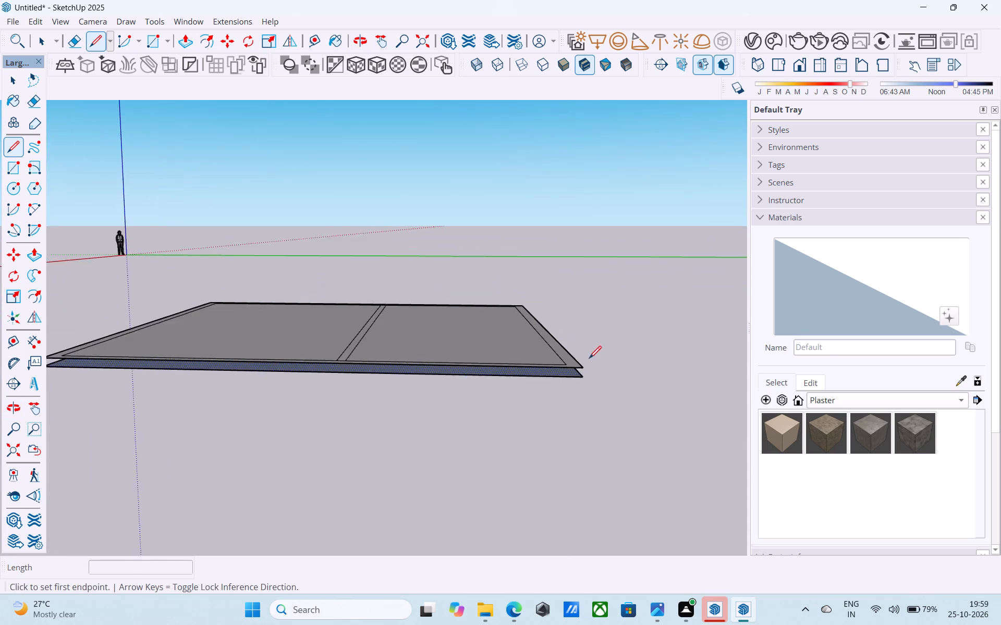
pyautogui.scroll(6, 589, 359)
pyautogui.click(584, 398)
pyautogui.click(582, 377)
pyautogui.press('space')
# Draw a vertical line joining the lower rectangle to the base at the remaining open outer corner.
pyautogui.scroll(-8, 584, 377)
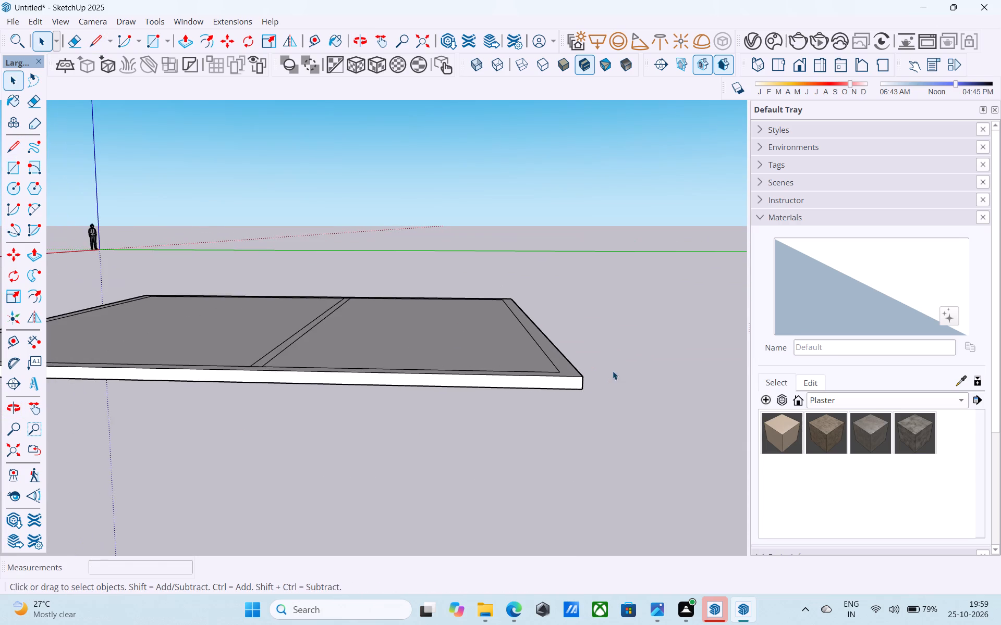
pyautogui.scroll(-6, 613, 371)
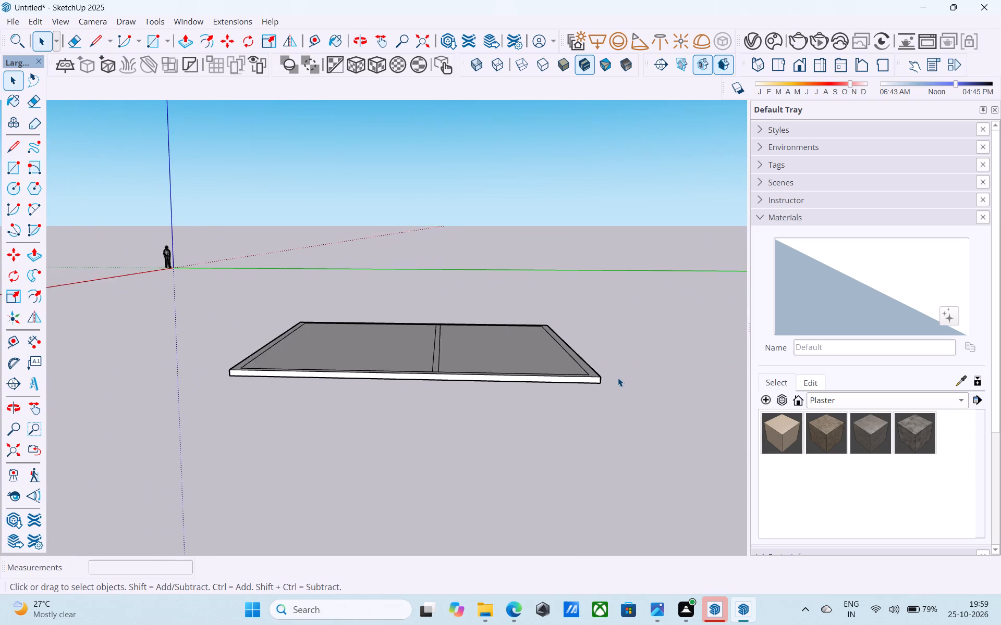
pyautogui.scroll(-1, 618, 378)
pyautogui.moveTo(619, 379); pyautogui.dragTo(198, 378, button='middle')
pyautogui.moveTo(492, 395); pyautogui.dragTo(257, 401, button='middle')
pyautogui.moveTo(483, 394); pyautogui.dragTo(409, 384, button='middle')
pyautogui.scroll(14, 570, 345)
pyautogui.press('l')
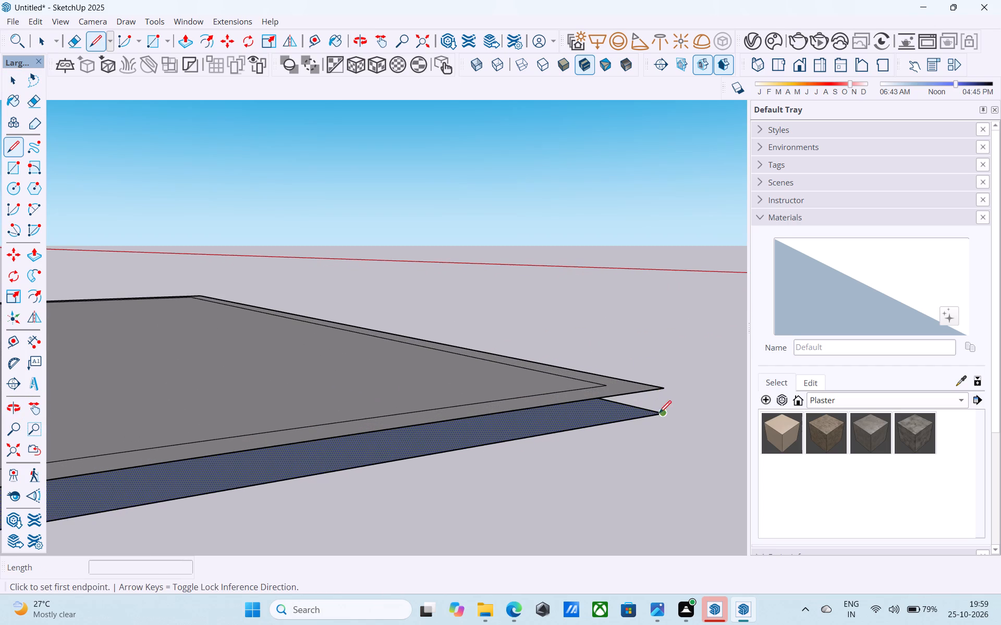
pyautogui.click(664, 416)
pyautogui.click(668, 387)
pyautogui.press('space')
# Examine the closed base slab, its side faces and the wall outlines on top from several angles and distances.
pyautogui.scroll(-7, 672, 389)
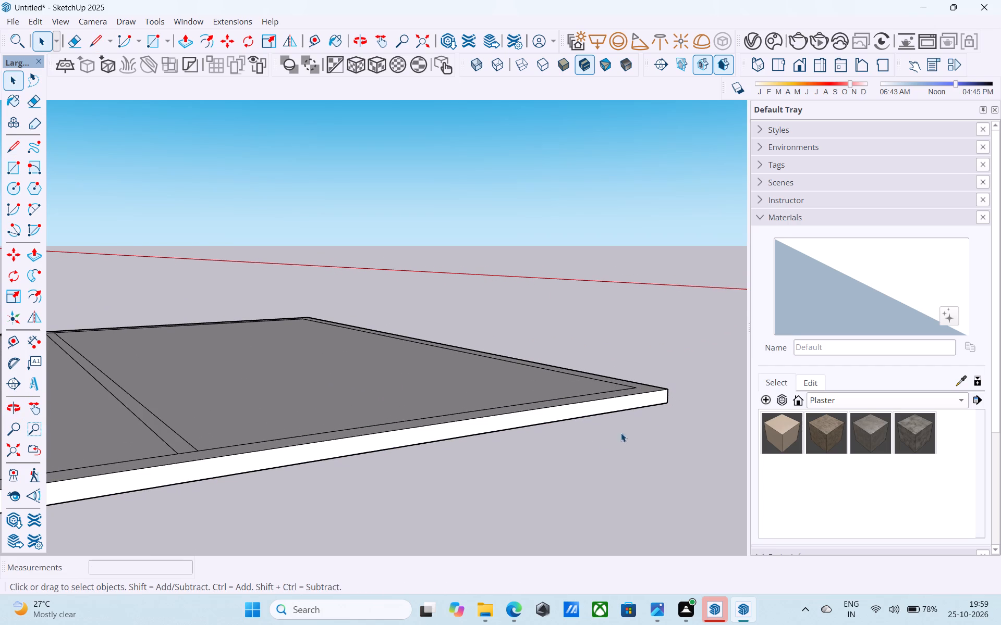
pyautogui.scroll(-5, 593, 443)
pyautogui.moveTo(593, 442); pyautogui.dragTo(516, 416, button='middle')
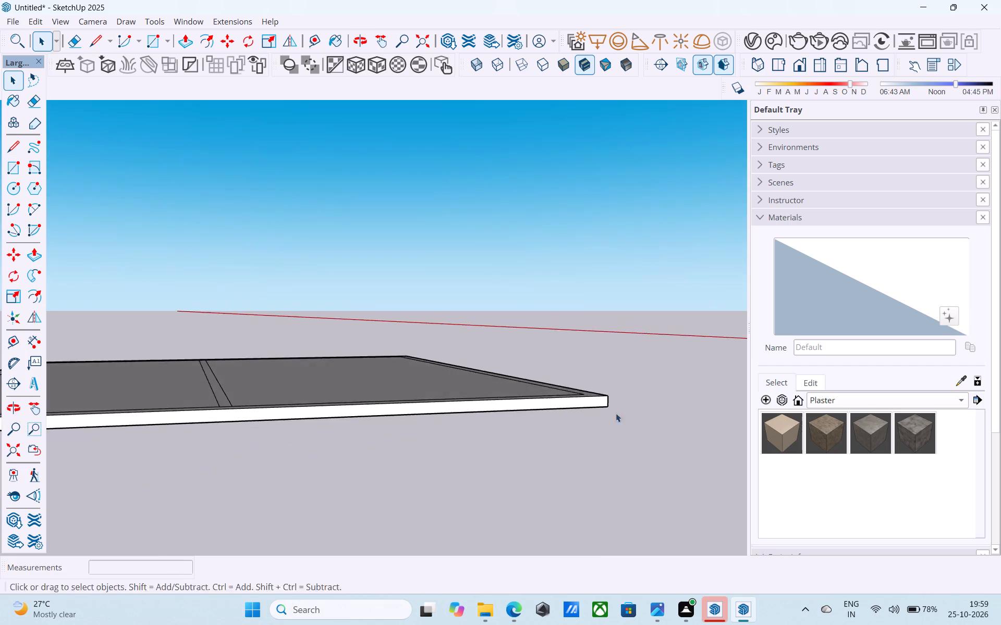
pyautogui.moveTo(620, 413); pyautogui.dragTo(737, 433, button='middle')
pyautogui.scroll(-5, 640, 439)
pyautogui.moveTo(519, 455); pyautogui.dragTo(715, 549, button='middle')
pyautogui.scroll(-5, 596, 411)
pyautogui.moveTo(565, 445); pyautogui.dragTo(568, 464, button='middle')
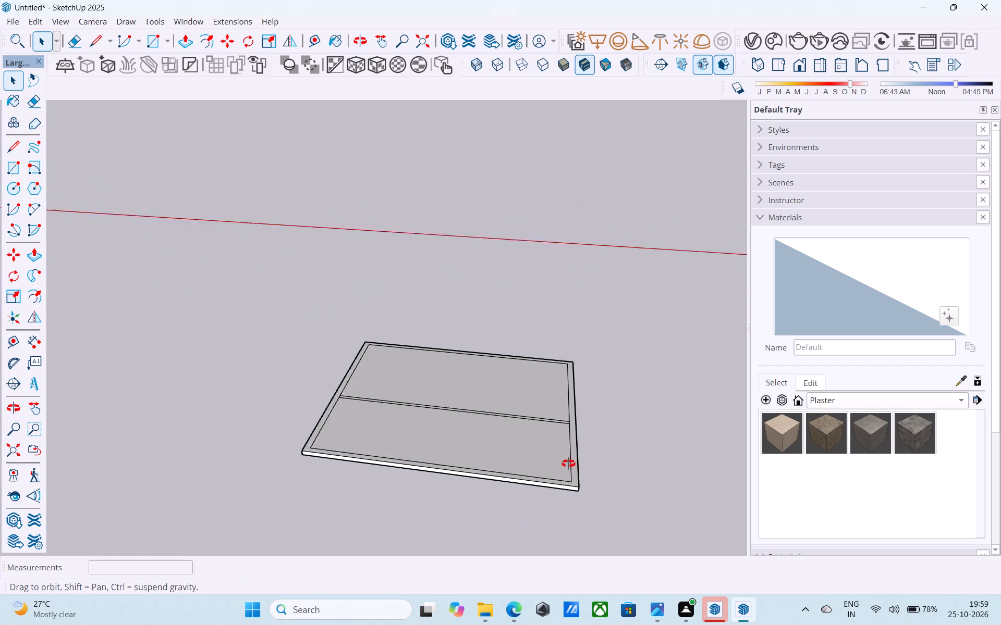
pyautogui.moveTo(568, 464); pyautogui.dragTo(608, 560, button='middle')
pyautogui.moveTo(544, 480); pyautogui.dragTo(575, 522, button='middle')
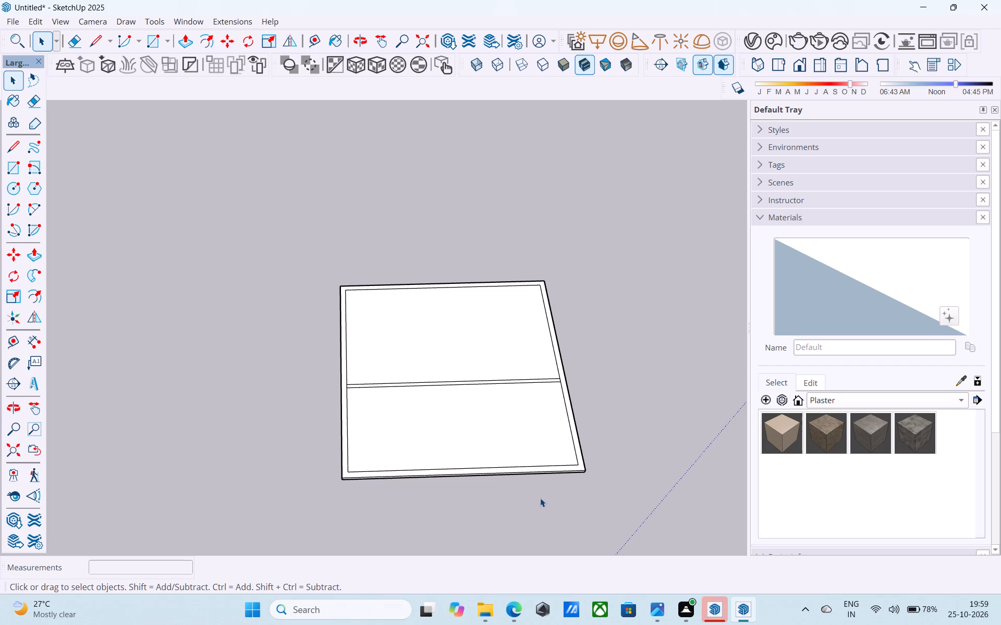
pyautogui.scroll(-3, 533, 496)
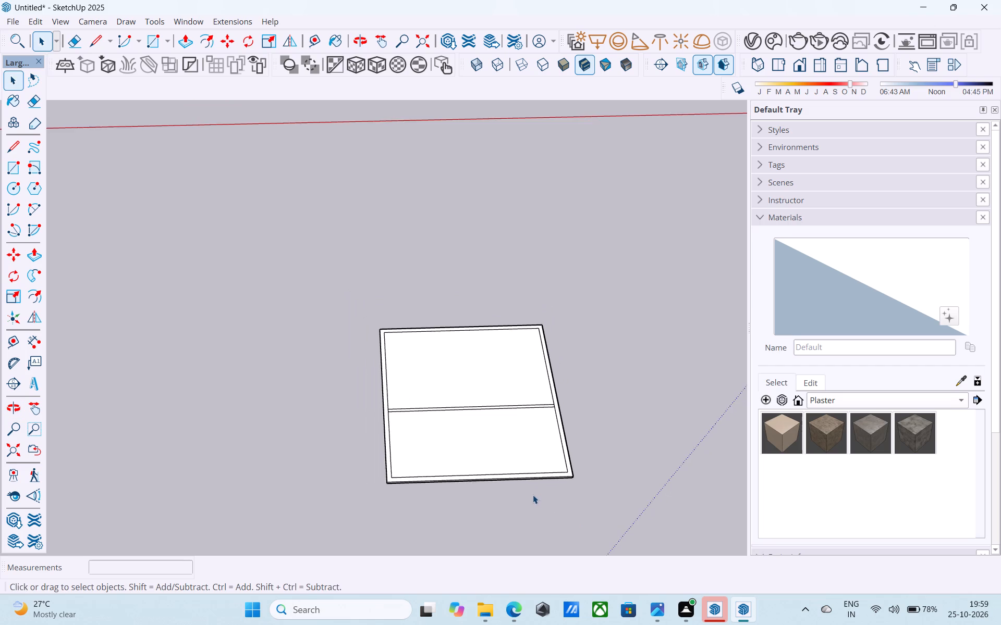
pyautogui.scroll(-12, 533, 495)
pyautogui.moveTo(519, 477); pyautogui.dragTo(761, 407, button='middle')
pyautogui.moveTo(440, 469); pyautogui.dragTo(637, 418, button='middle')
pyautogui.scroll(5, 552, 315)
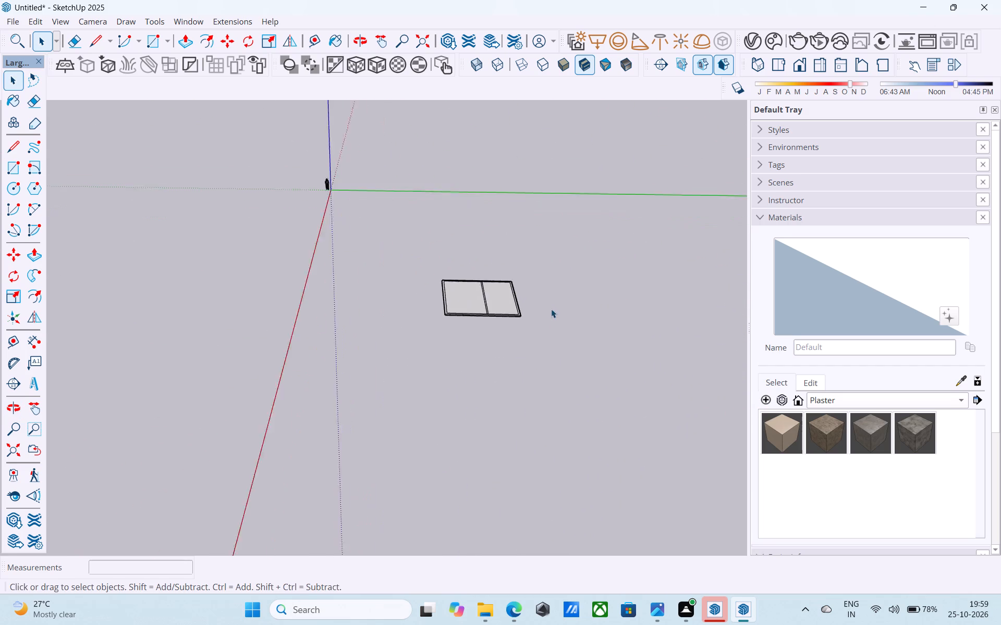
pyautogui.scroll(8, 422, 240)
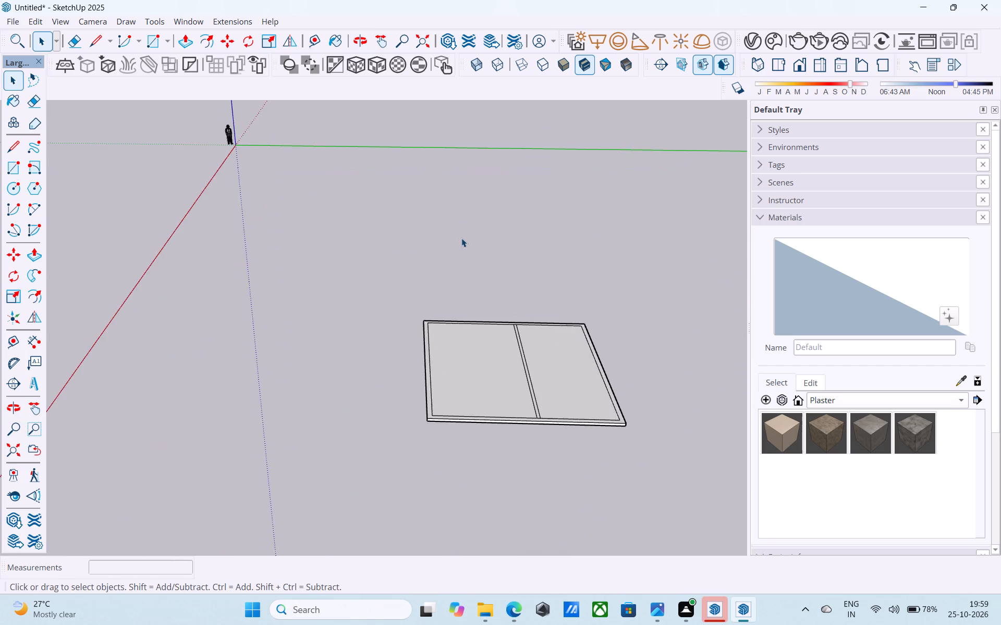
pyautogui.scroll(-3, 357, 268)
pyautogui.scroll(3, 568, 262)
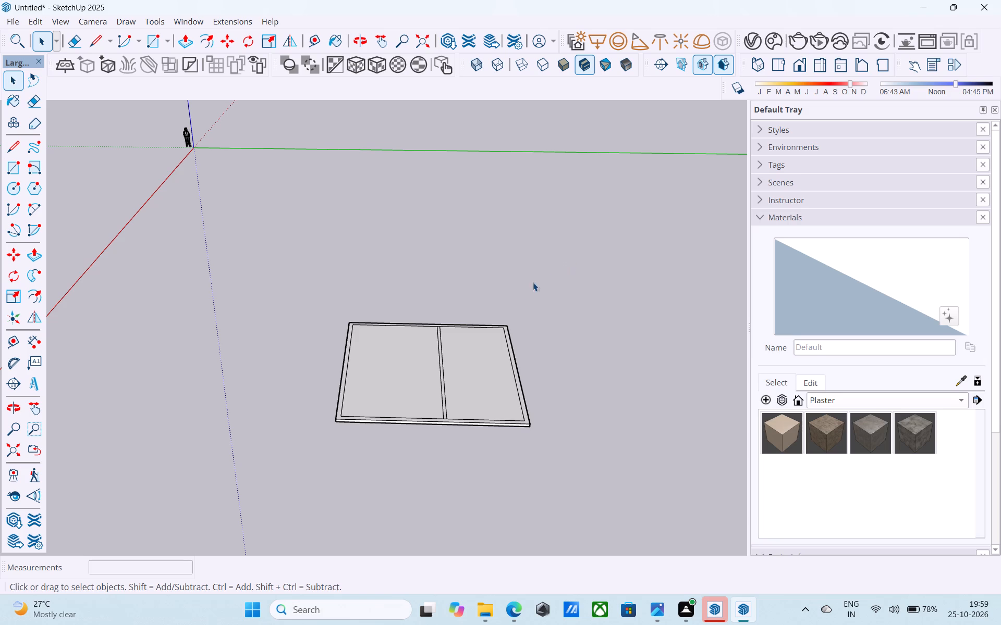
pyautogui.scroll(4, 496, 332)
pyautogui.scroll(-5, 439, 381)
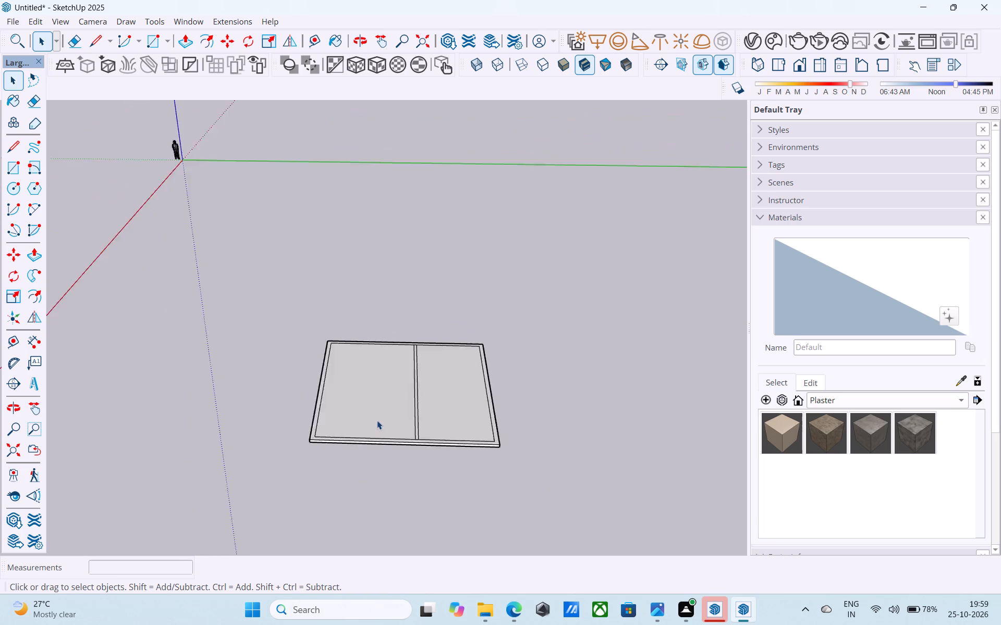
pyautogui.scroll(5, 377, 420)
pyautogui.moveTo(400, 395); pyautogui.dragTo(408, 377, button='middle')
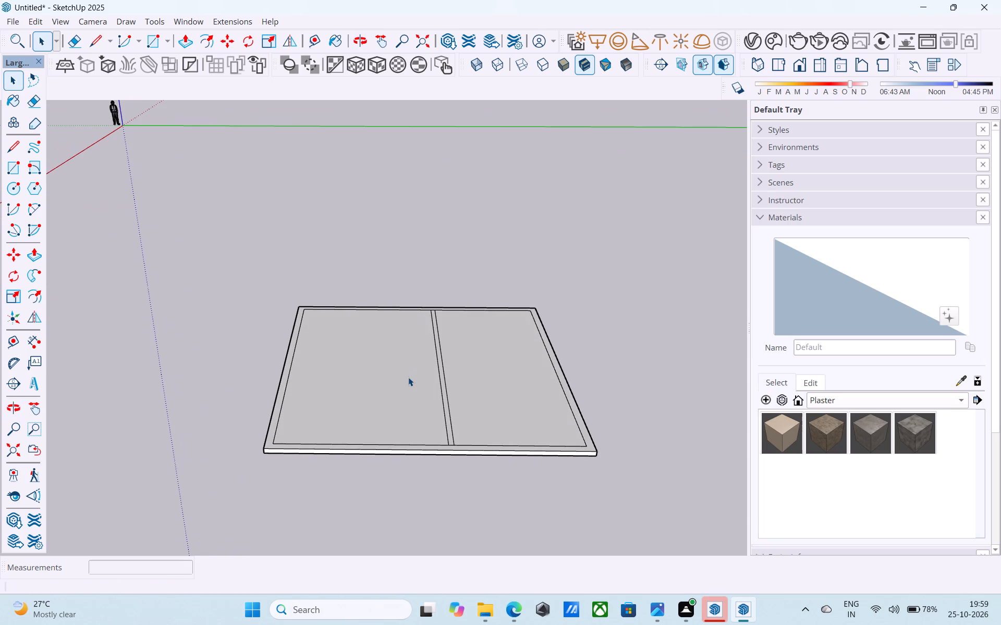
pyautogui.scroll(-6, 405, 386)
pyautogui.moveTo(398, 391); pyautogui.dragTo(433, 391, button='middle')
pyautogui.scroll(6, 423, 398)
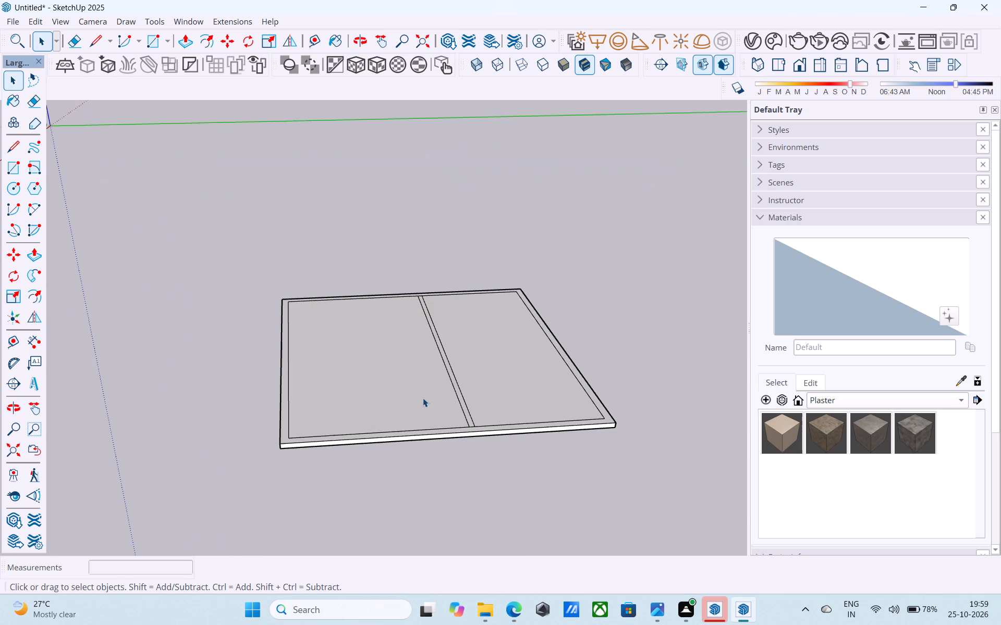
pyautogui.moveTo(421, 399); pyautogui.dragTo(400, 402, button='middle')
pyautogui.scroll(1, 400, 402)
pyautogui.moveTo(401, 403); pyautogui.dragTo(446, 401, button='middle')
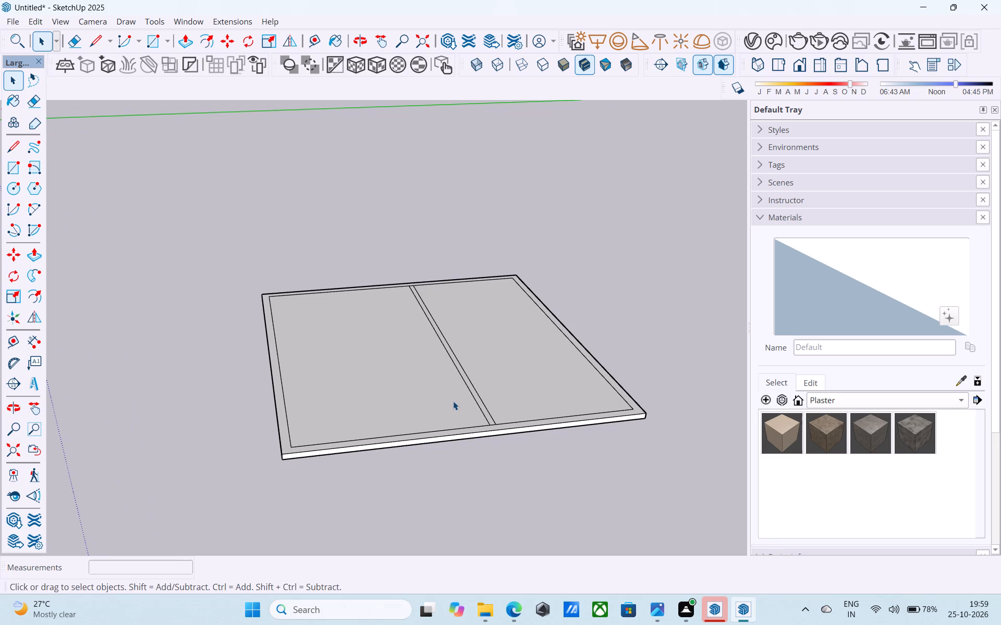
pyautogui.moveTo(453, 401); pyautogui.dragTo(443, 399, button='middle')
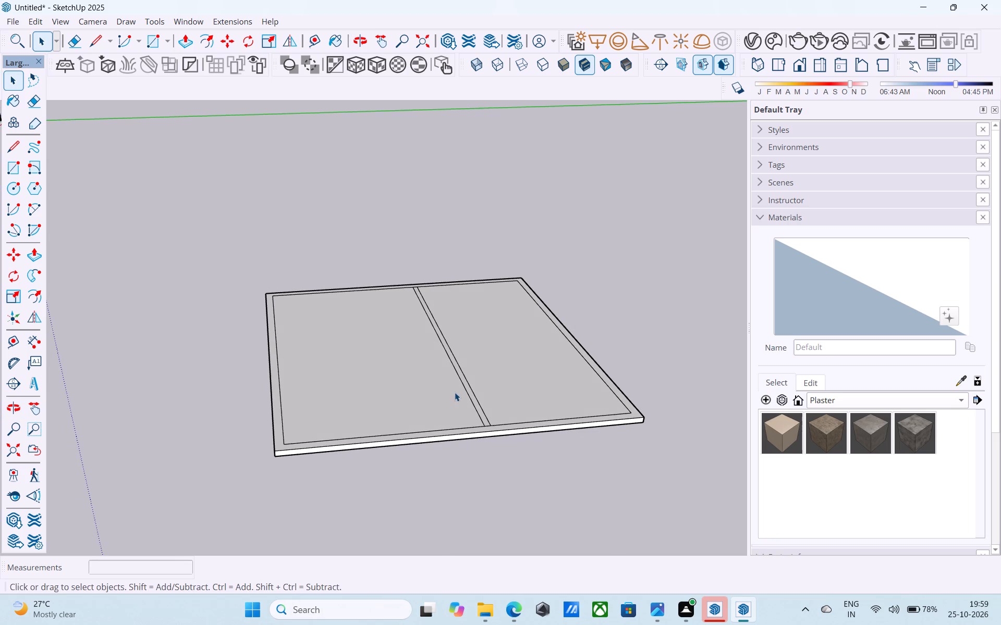
pyautogui.moveTo(483, 421); pyautogui.dragTo(470, 427, button='middle')
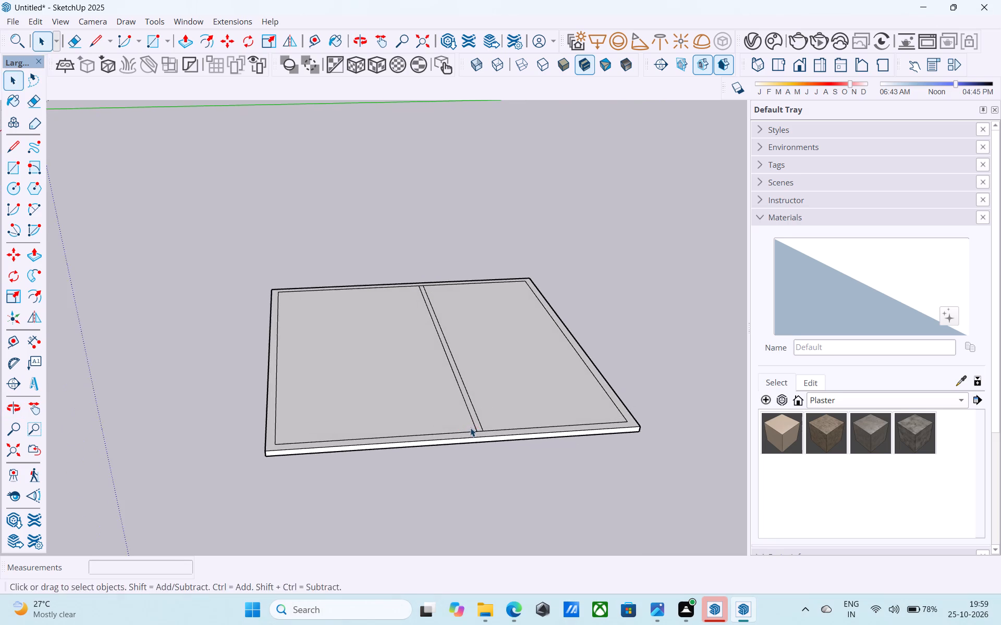
# Erase the short edge separating the partition strip's near end from the outer wall strip.
pyautogui.scroll(-2, 470, 428)
pyautogui.moveTo(471, 431); pyautogui.dragTo(460, 458, button='middle')
pyautogui.scroll(11, 462, 460)
pyautogui.press('e')
pyautogui.scroll(2, 479, 439)
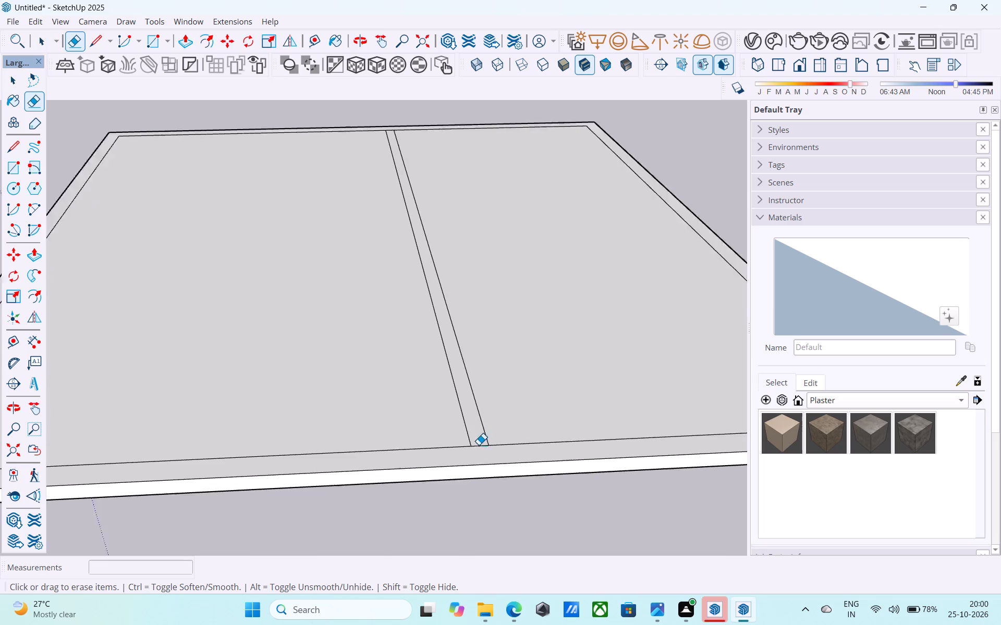
pyautogui.scroll(1, 479, 445)
pyautogui.click(481, 448)
pyautogui.press('space')
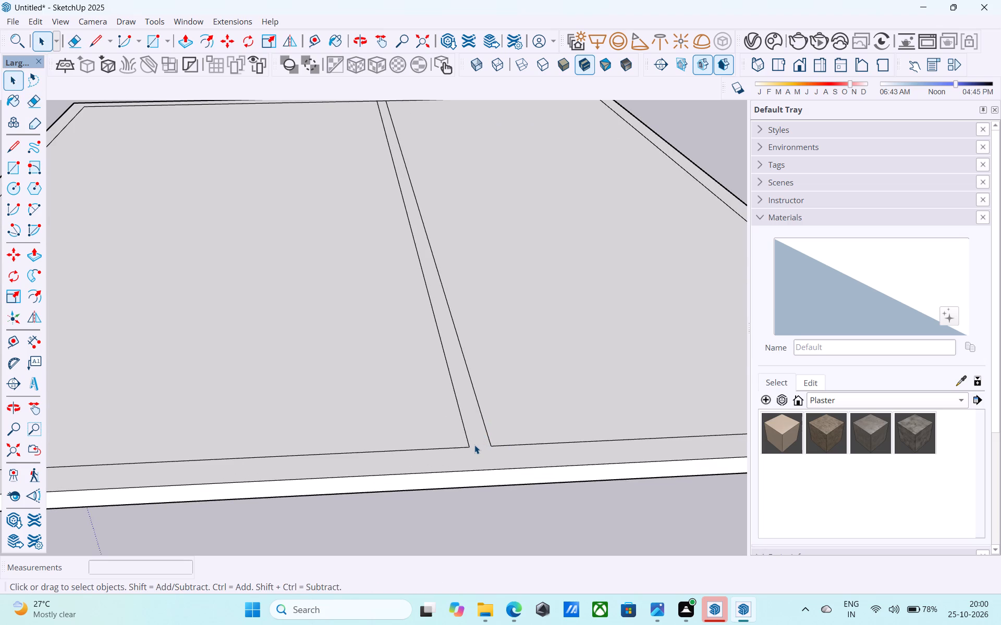
# Push/Pull the joined outer wall and partition face up 10' from the slab.
pyautogui.scroll(-5, 474, 445)
pyautogui.moveTo(475, 444); pyautogui.dragTo(477, 492, button='middle')
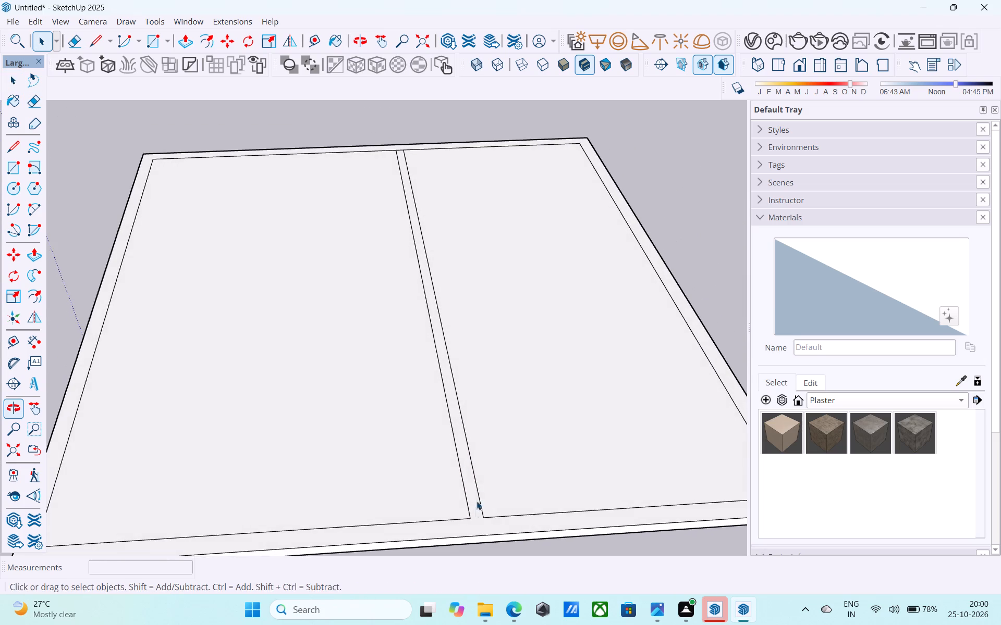
pyautogui.scroll(5, 469, 463)
pyautogui.click(463, 467)
pyautogui.scroll(-8, 464, 467)
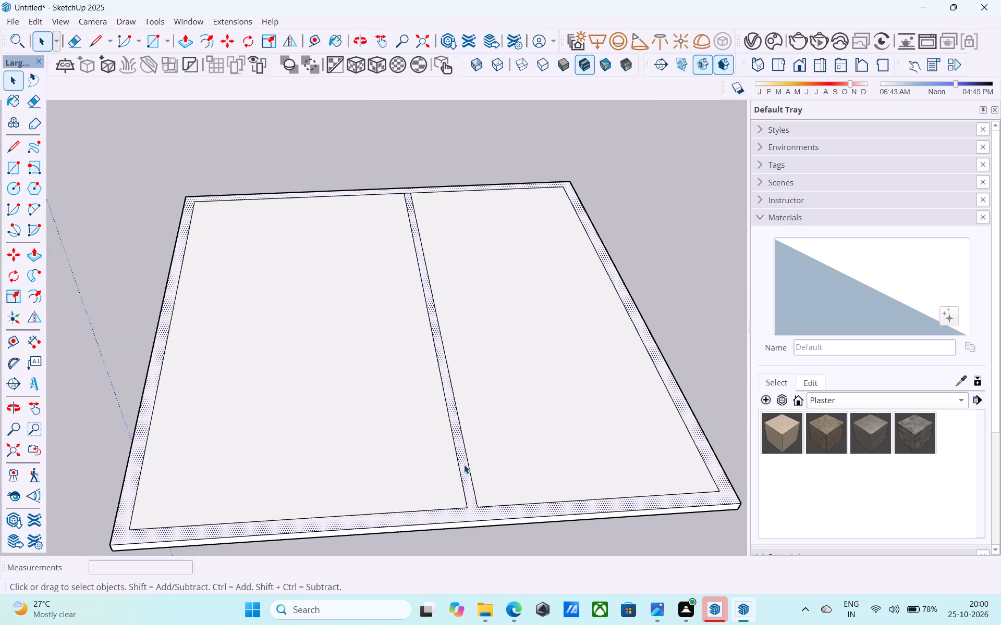
pyautogui.press('p')
pyautogui.click(465, 467)
pyautogui.write("10'")
pyautogui.press('Return')
pyautogui.press('space')
# Draw a line from one partition corner across the outer wall's top, and continue it 10' 6" down the outside face to the base.
pyautogui.scroll(-6, 467, 454)
pyautogui.moveTo(467, 454); pyautogui.dragTo(502, 370, button='middle')
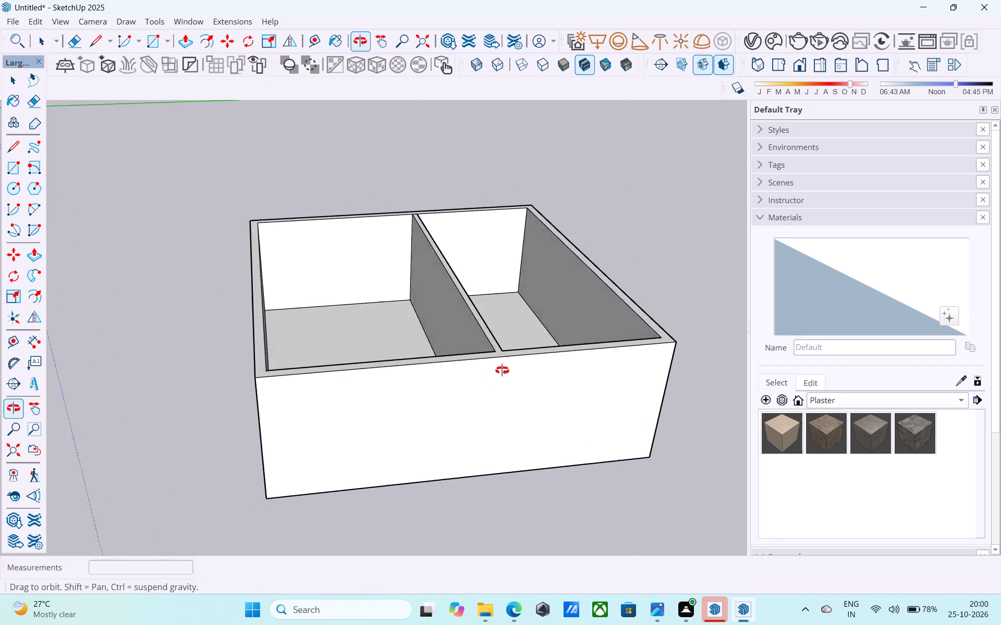
pyautogui.moveTo(502, 370); pyautogui.dragTo(510, 353, button='middle')
pyautogui.moveTo(495, 386); pyautogui.dragTo(492, 333, button='middle')
pyautogui.scroll(1, 494, 332)
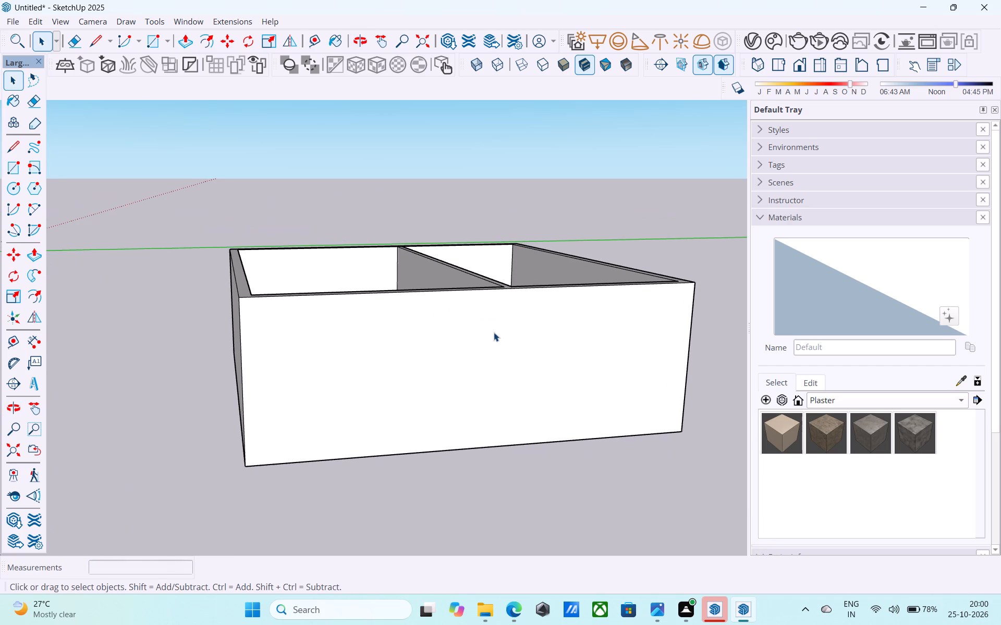
pyautogui.moveTo(494, 332); pyautogui.dragTo(486, 356, button='middle')
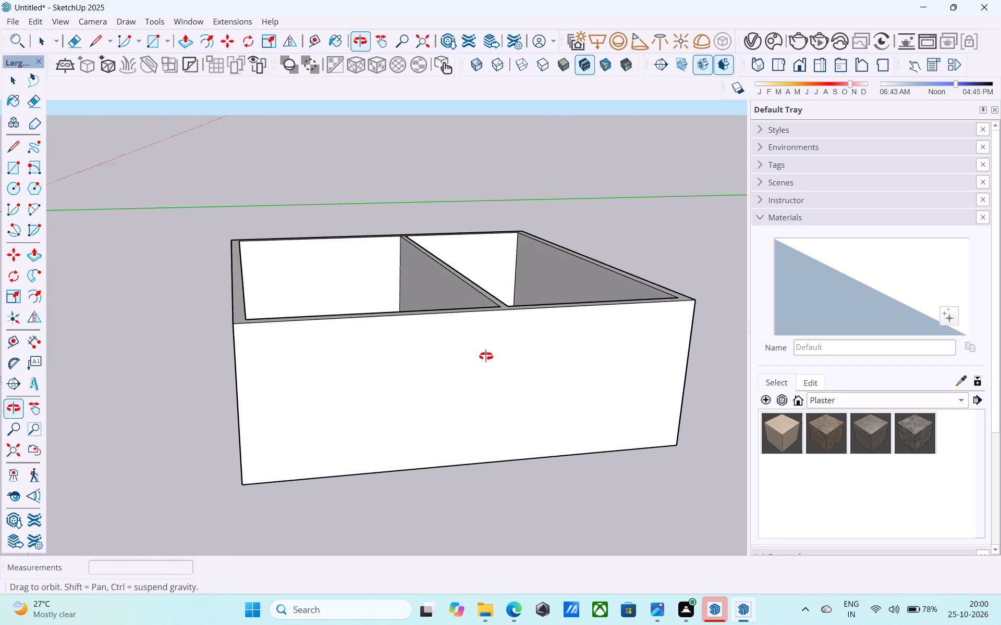
pyautogui.moveTo(486, 356); pyautogui.dragTo(482, 356, button='middle')
pyautogui.press('l')
pyautogui.moveTo(491, 340); pyautogui.dragTo(446, 426, button='middle')
pyautogui.scroll(4, 446, 395)
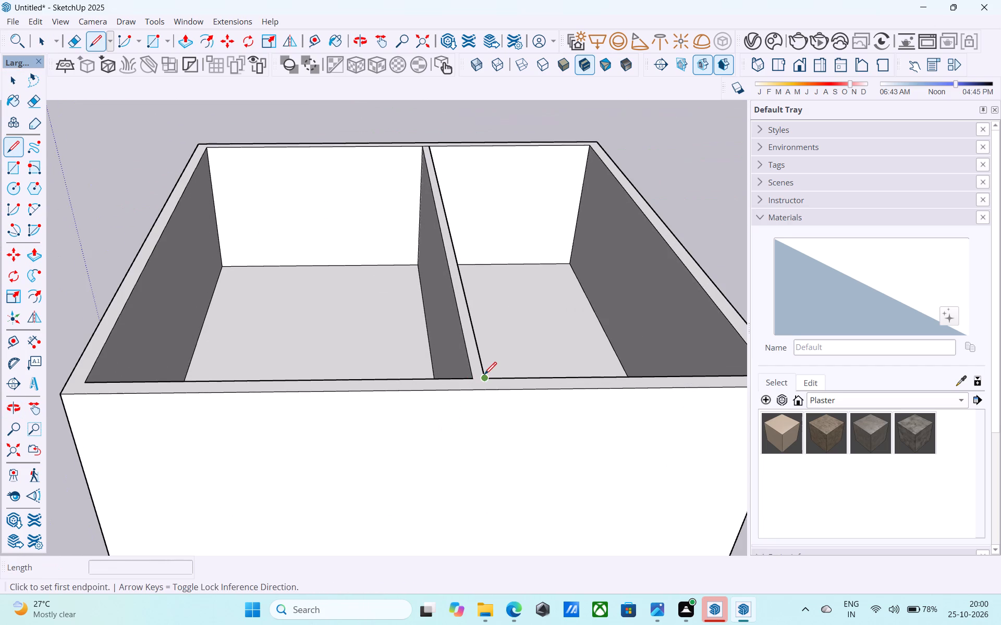
pyautogui.click(484, 376)
pyautogui.click(487, 391)
pyautogui.click(486, 392)
pyautogui.scroll(-5, 497, 354)
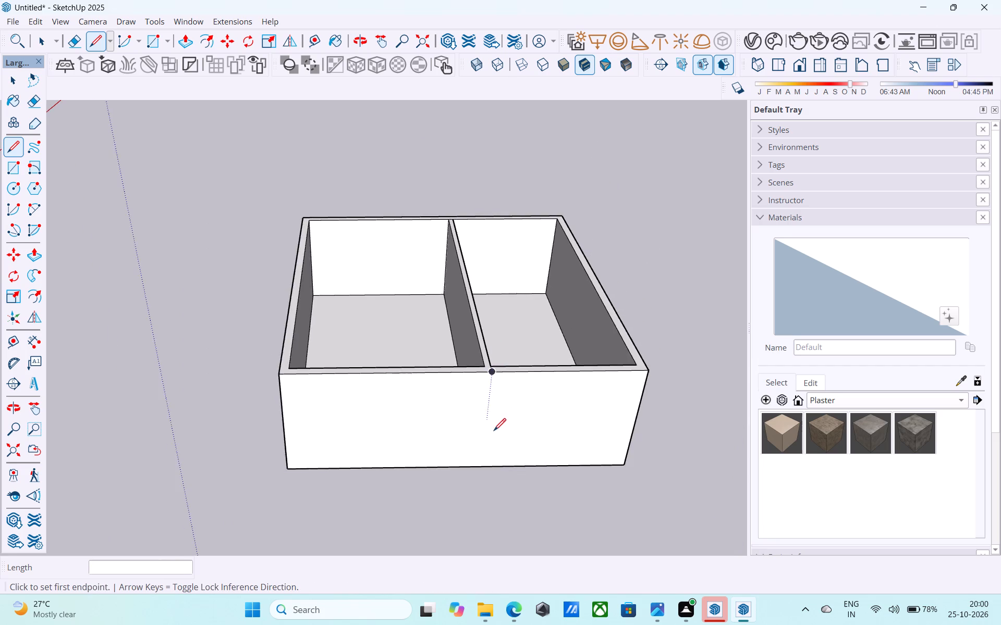
pyautogui.scroll(4, 493, 433)
pyautogui.click(493, 338)
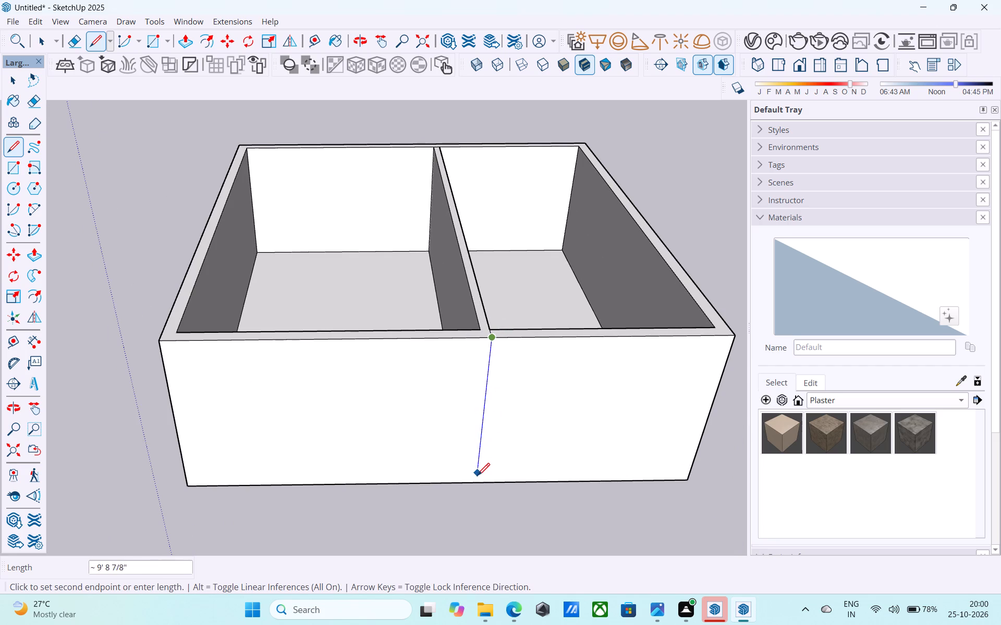
pyautogui.click(479, 482)
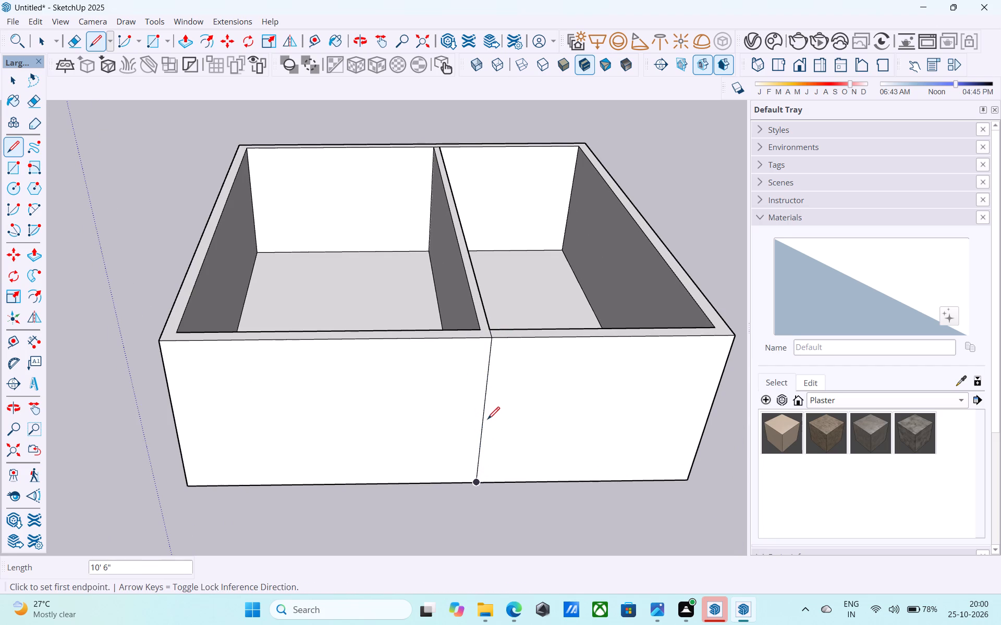
# Draw a matching line from the partition's other corner across the wall top and down the outside face to the base.
pyautogui.moveTo(482, 416); pyautogui.dragTo(483, 426, button='middle')
pyautogui.middleClick(483, 426)
pyautogui.scroll(4, 484, 424)
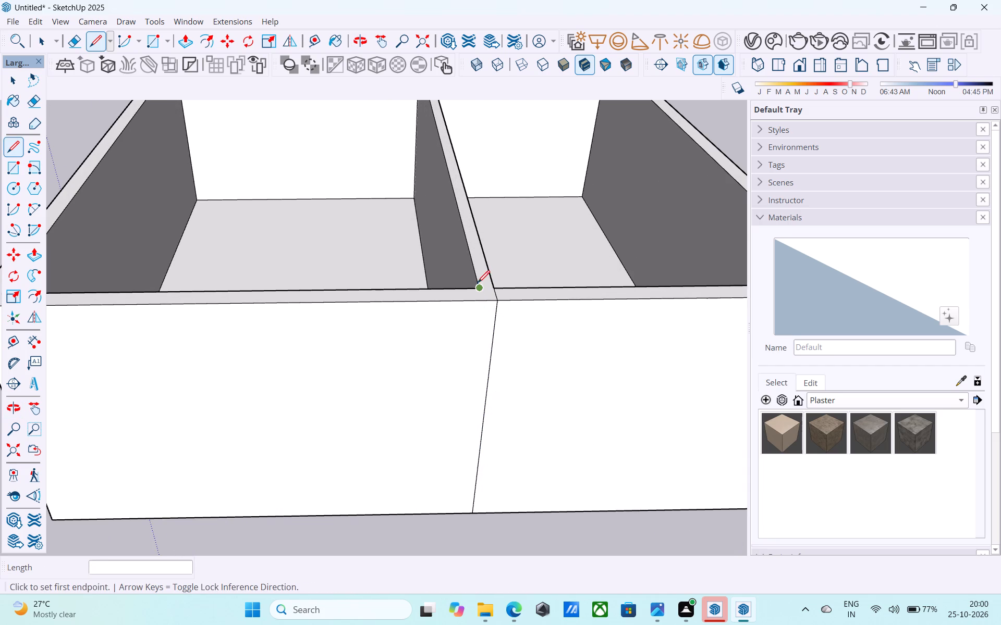
pyautogui.click(478, 284)
pyautogui.click(482, 305)
pyautogui.click(483, 307)
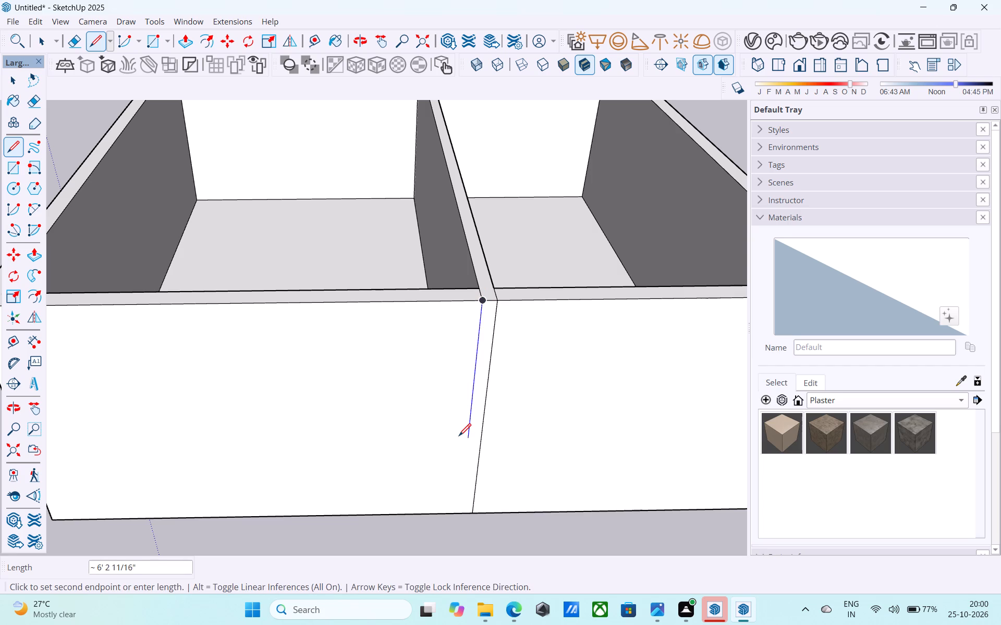
pyautogui.click(465, 511)
pyautogui.press('space')
# Examine the raised walls, the partition and the two lines on the outside face from several angles and distances.
pyautogui.scroll(-7, 463, 509)
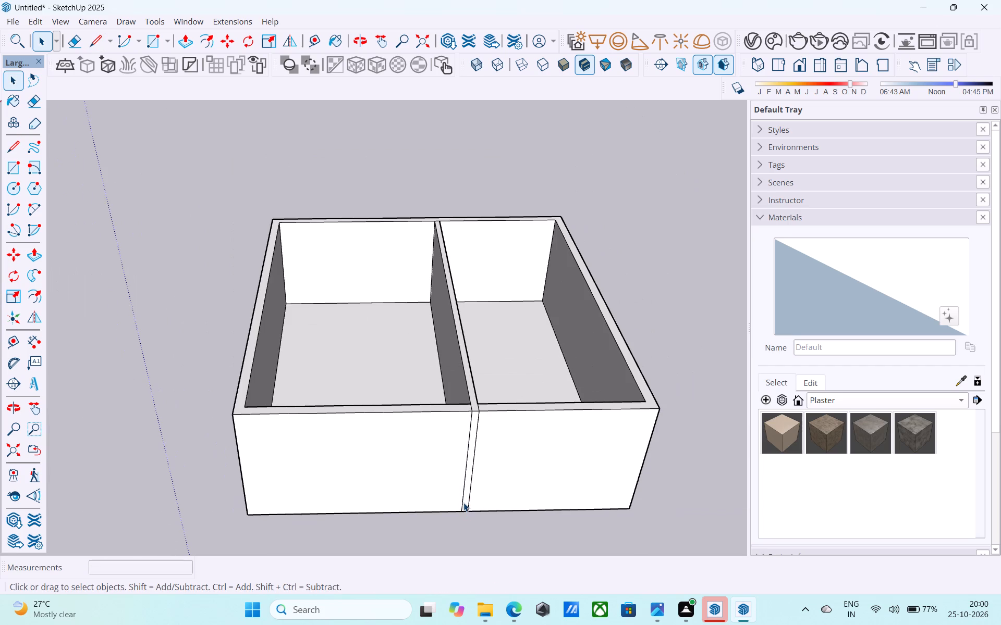
pyautogui.scroll(-1, 457, 483)
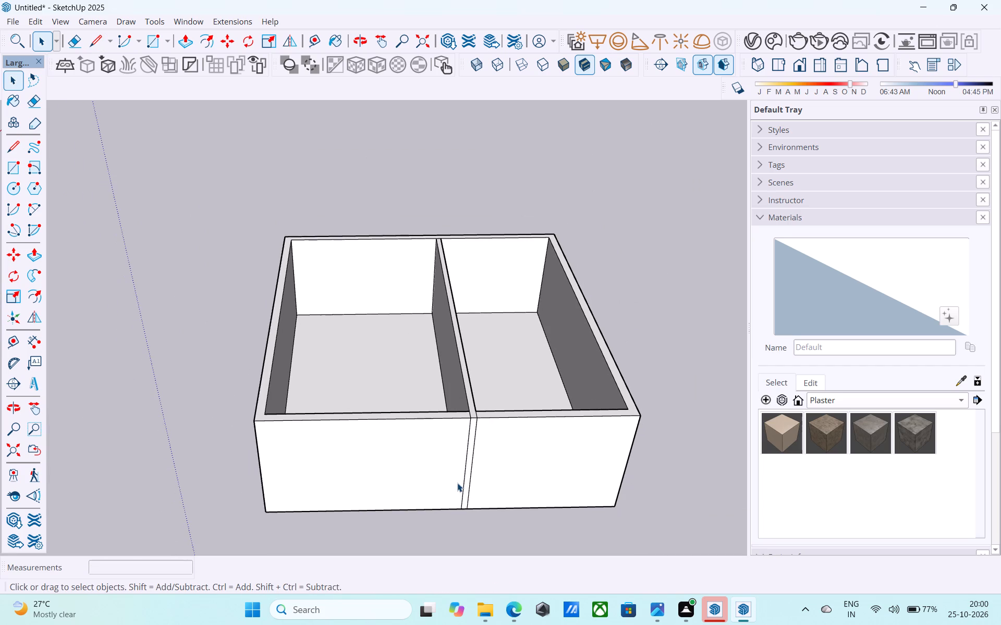
pyautogui.scroll(-5, 458, 483)
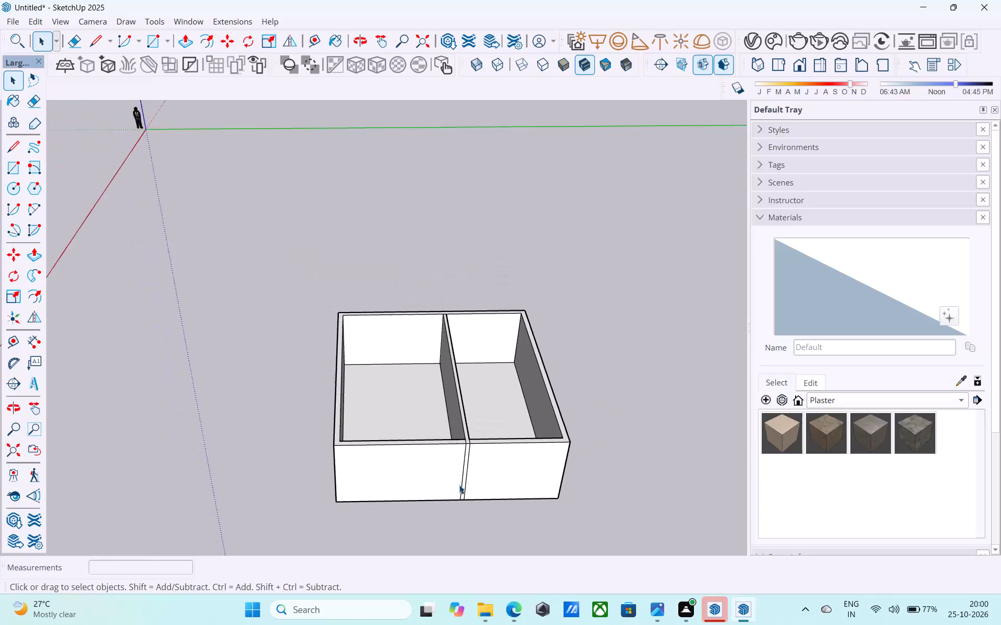
pyautogui.moveTo(461, 484); pyautogui.dragTo(524, 459, button='middle')
pyautogui.moveTo(524, 459); pyautogui.dragTo(547, 480, button='middle')
pyautogui.moveTo(559, 447); pyautogui.dragTo(444, 424, button='middle')
pyautogui.scroll(5, 444, 424)
pyautogui.scroll(-4, 446, 425)
pyautogui.moveTo(461, 423); pyautogui.dragTo(483, 389, button='middle')
pyautogui.scroll(-2, 495, 381)
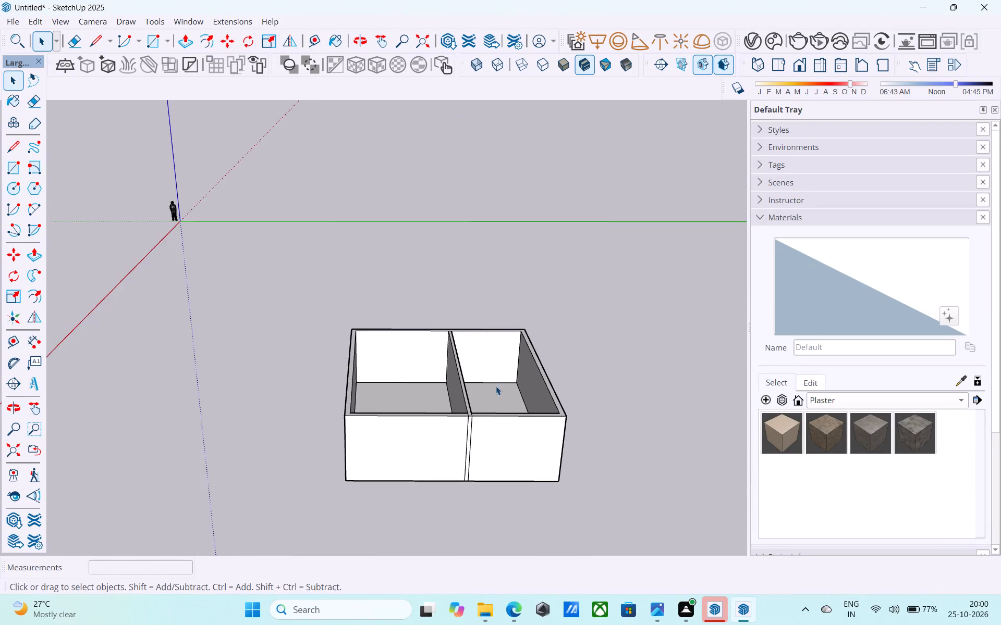
pyautogui.scroll(-1, 496, 386)
pyautogui.moveTo(496, 386); pyautogui.dragTo(494, 416, button='middle')
pyautogui.middleClick(494, 416)
pyautogui.scroll(-2, 526, 411)
pyautogui.moveTo(526, 411); pyautogui.dragTo(490, 427, button='middle')
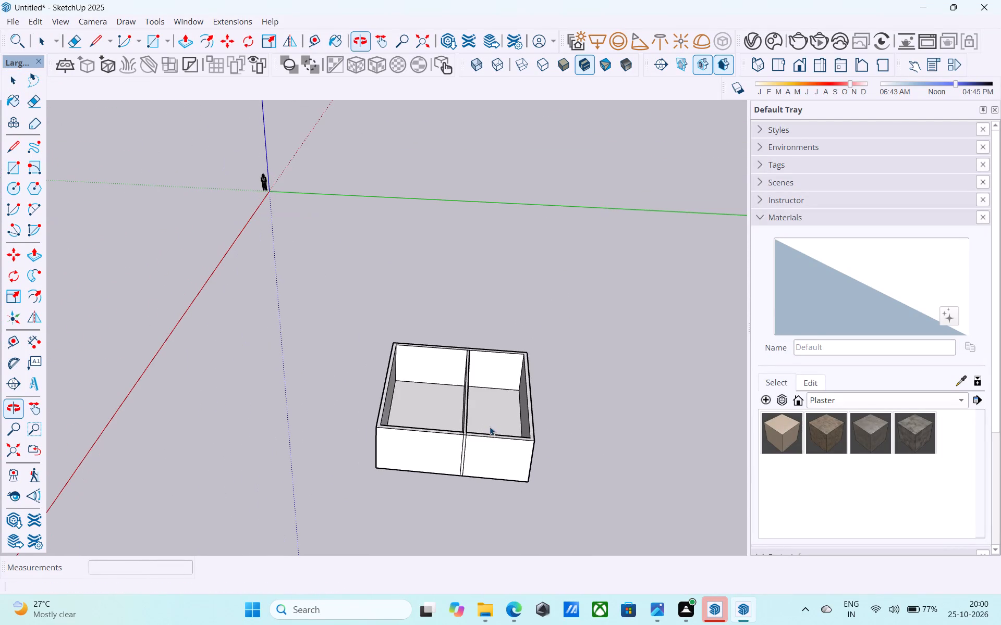
pyautogui.scroll(-3, 514, 412)
pyautogui.moveTo(514, 412); pyautogui.dragTo(474, 415, button='middle')
pyautogui.moveTo(465, 411); pyautogui.dragTo(431, 408, button='middle')
pyautogui.scroll(6, 397, 432)
pyautogui.moveTo(447, 485); pyautogui.dragTo(565, 467, button='middle')
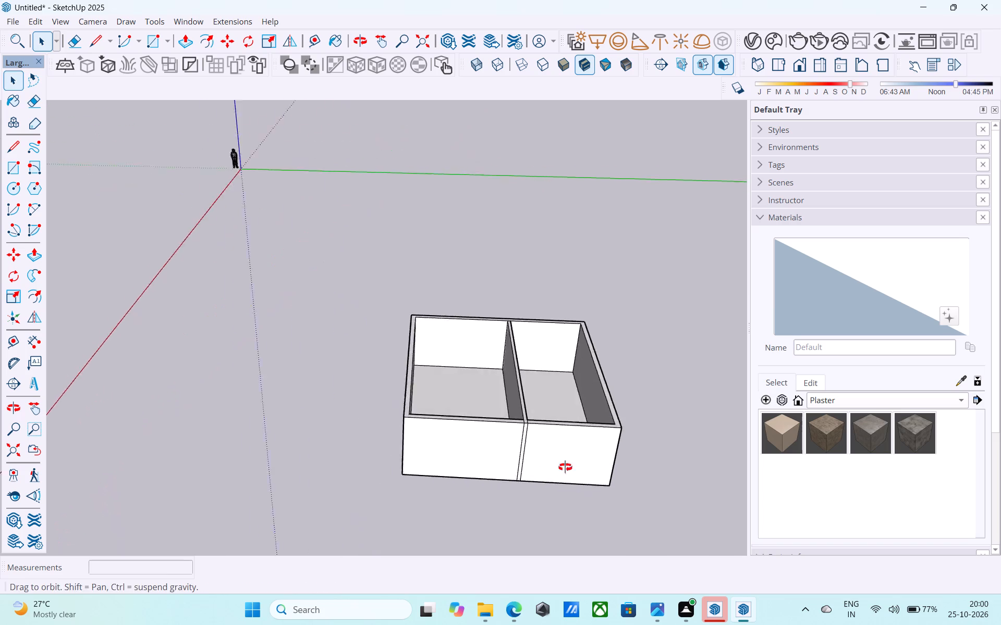
pyautogui.moveTo(565, 467); pyautogui.dragTo(577, 464, button='middle')
pyautogui.scroll(-3, 326, 372)
pyautogui.scroll(7, 485, 394)
pyautogui.scroll(-3, 479, 402)
pyautogui.moveTo(462, 424); pyautogui.dragTo(453, 443, button='middle')
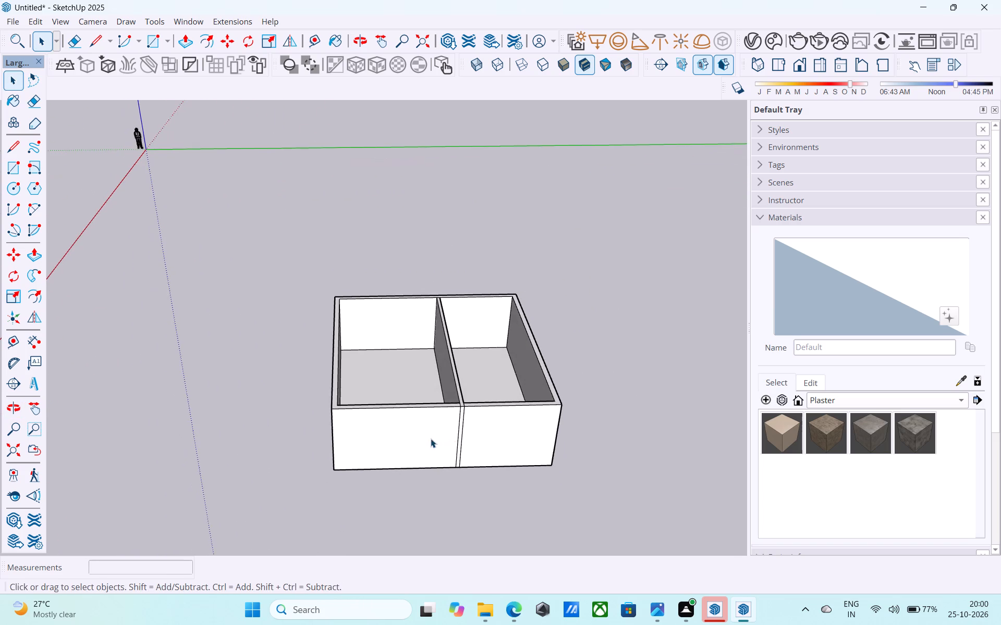
pyautogui.scroll(5, 415, 439)
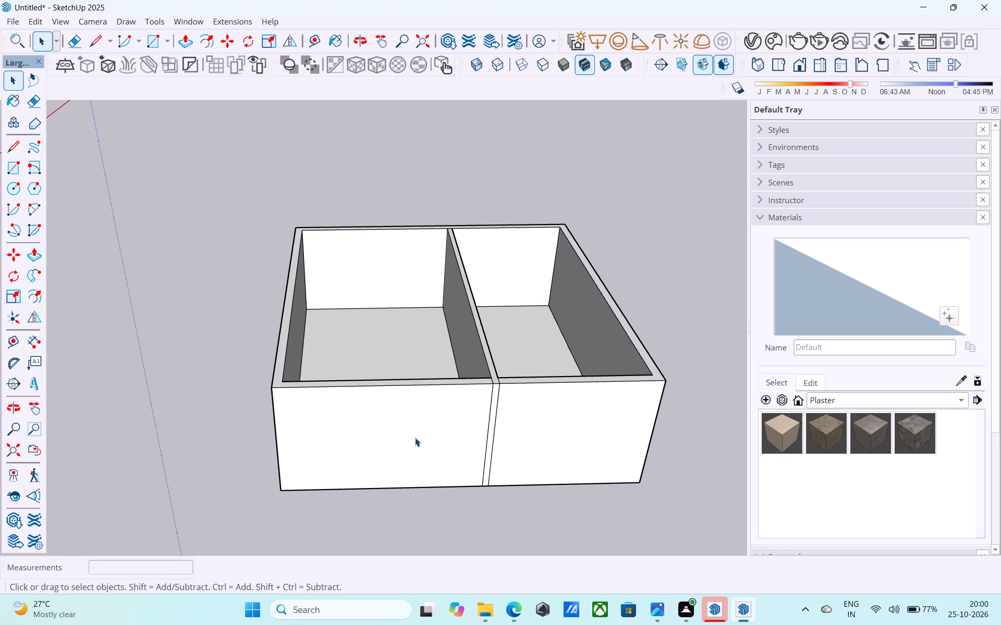
pyautogui.scroll(4, 397, 430)
pyautogui.scroll(-4, 397, 429)
pyautogui.moveTo(397, 429); pyautogui.dragTo(497, 428, button='middle')
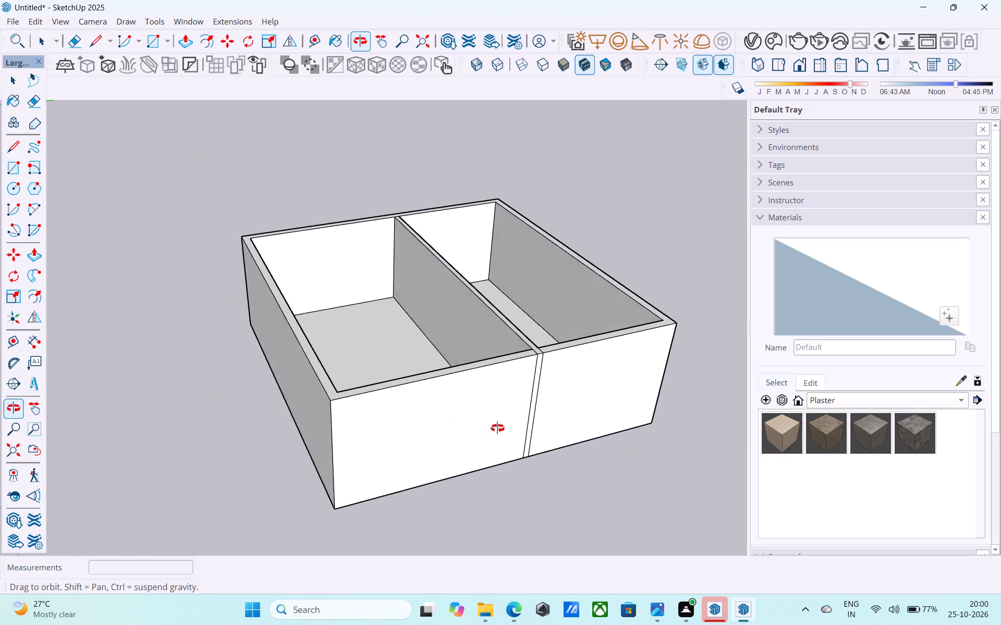
pyautogui.moveTo(497, 428); pyautogui.dragTo(503, 431, button='middle')
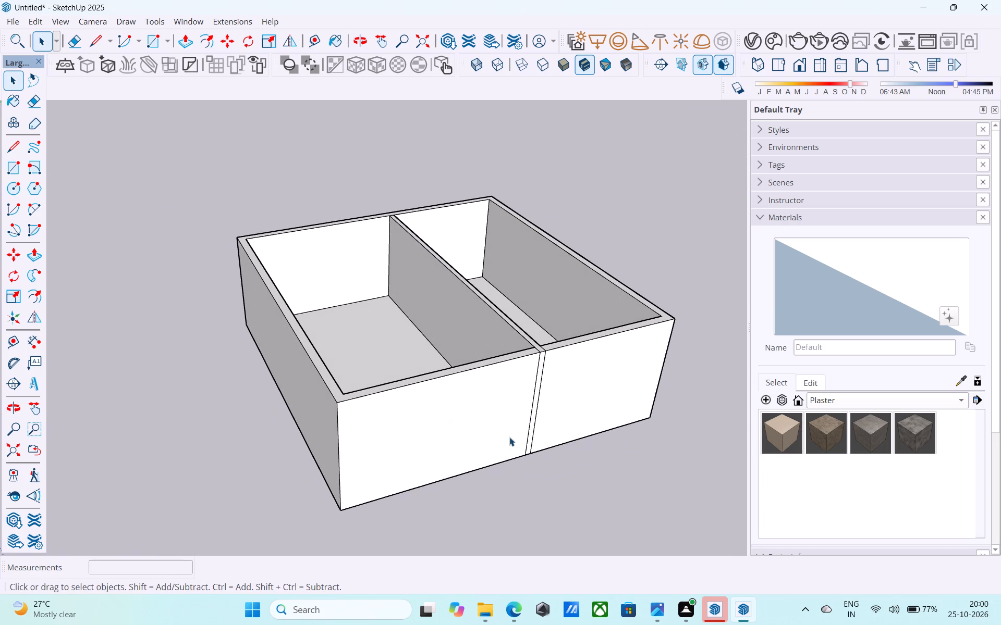
pyautogui.moveTo(509, 437); pyautogui.dragTo(487, 441, button='middle')
pyautogui.moveTo(487, 441); pyautogui.dragTo(479, 442, button='middle')
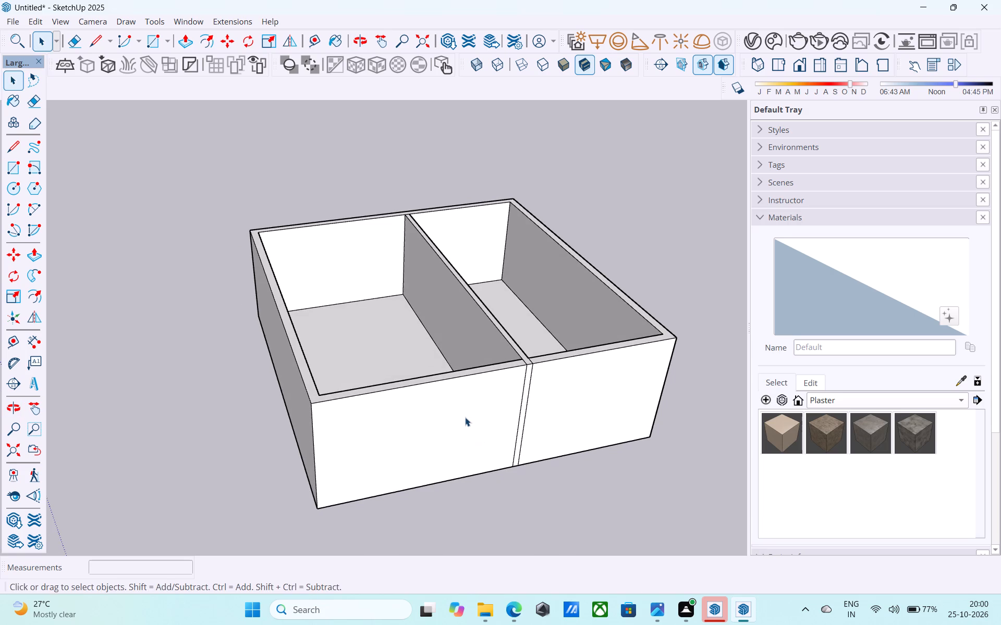
pyautogui.scroll(-6, 359, 298)
pyautogui.moveTo(359, 299); pyautogui.dragTo(347, 286, button='middle')
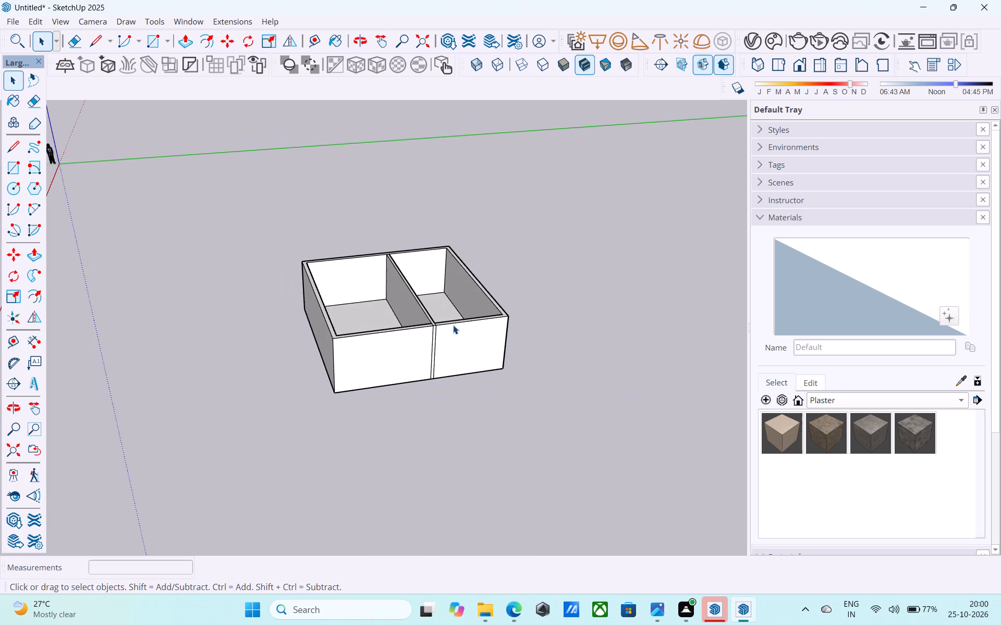
pyautogui.scroll(-1, 454, 325)
pyautogui.scroll(1, 373, 302)
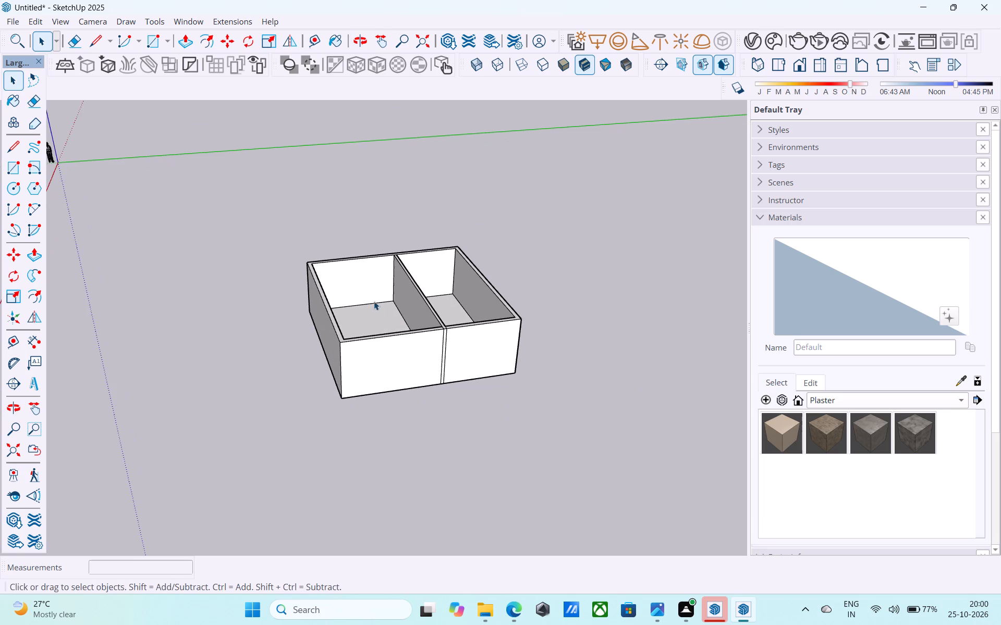
pyautogui.scroll(1, 378, 294)
pyautogui.scroll(-1, 380, 293)
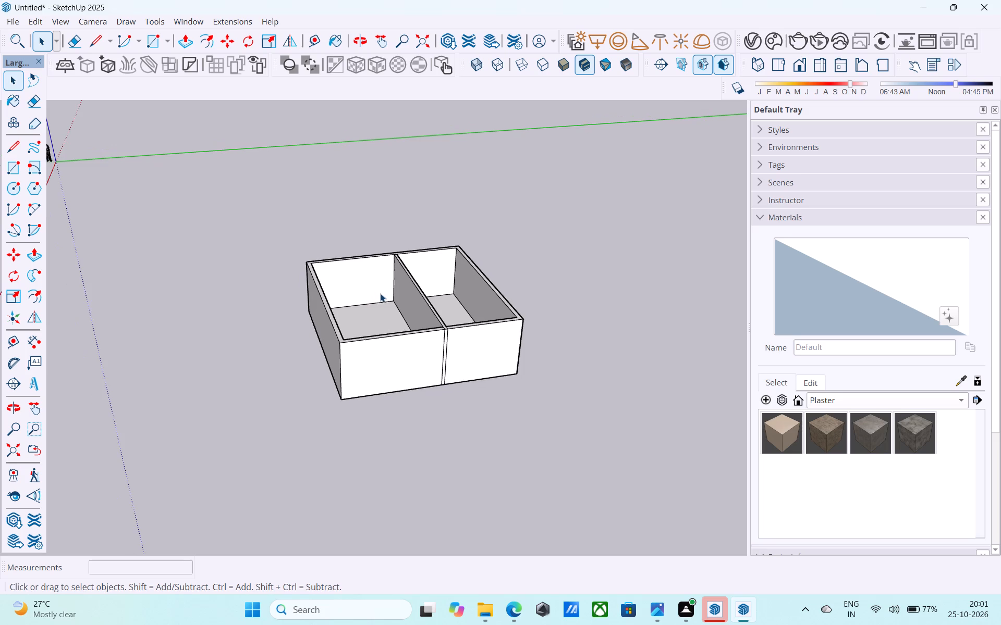
pyautogui.moveTo(407, 325); pyautogui.dragTo(382, 246, button='middle')
pyautogui.scroll(4, 382, 246)
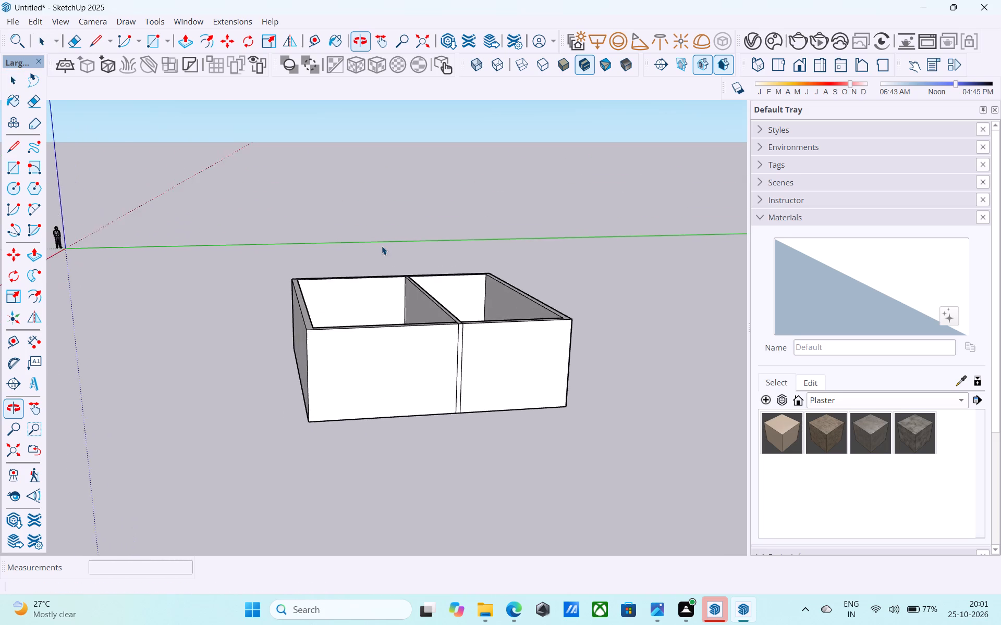
pyautogui.scroll(-5, 466, 277)
pyautogui.moveTo(471, 283); pyautogui.dragTo(412, 245, button='middle')
pyautogui.moveTo(407, 249); pyautogui.dragTo(384, 244, button='middle')
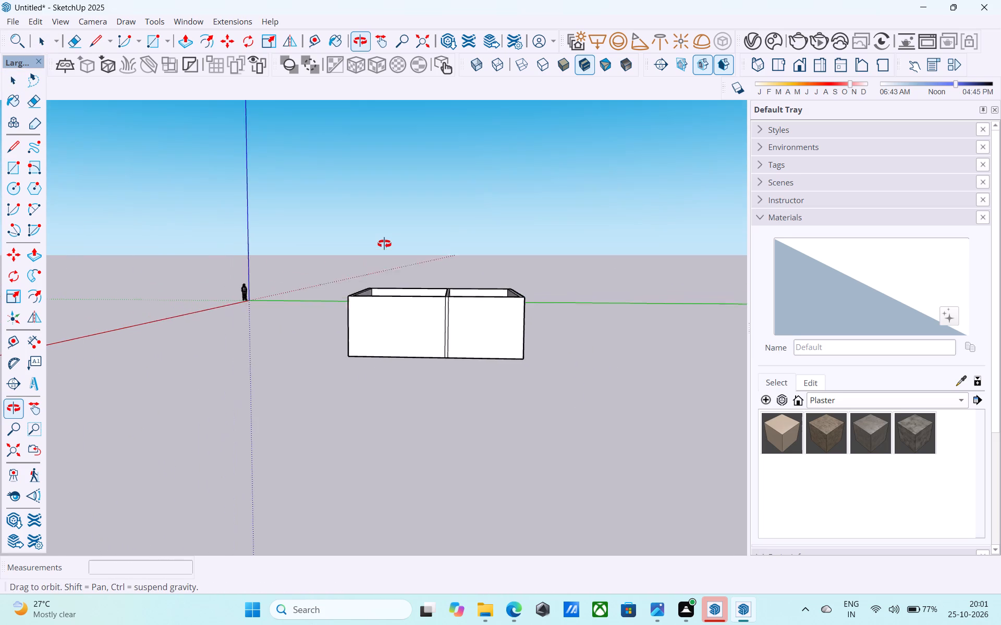
pyautogui.moveTo(384, 244); pyautogui.dragTo(438, 366, button='middle')
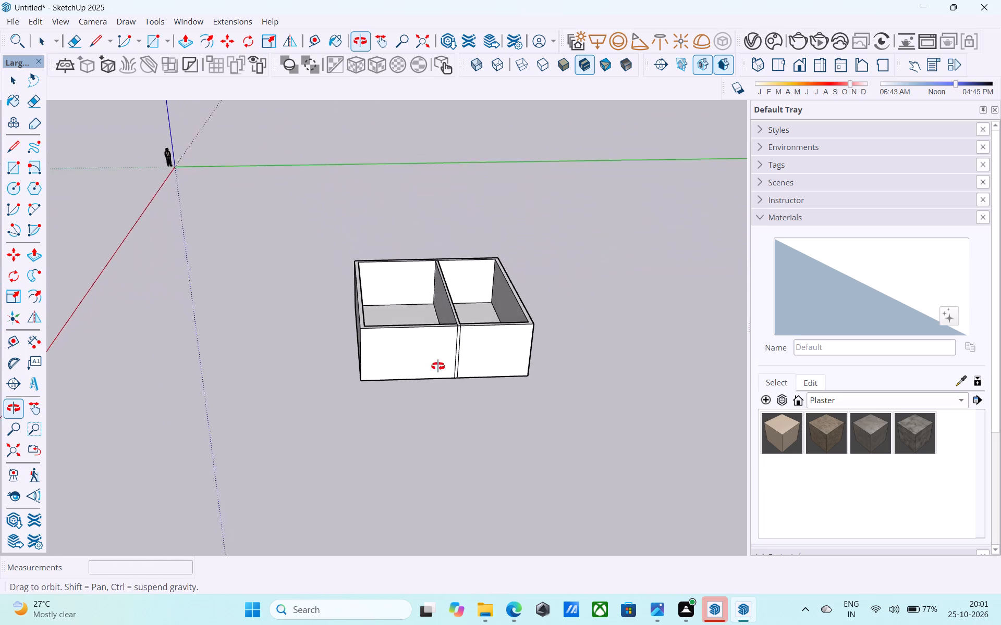
pyautogui.moveTo(438, 366); pyautogui.dragTo(442, 373, button='middle')
pyautogui.scroll(-5, 454, 301)
pyautogui.moveTo(455, 302); pyautogui.dragTo(462, 365, button='middle')
pyautogui.scroll(6, 449, 304)
pyautogui.scroll(9, 467, 361)
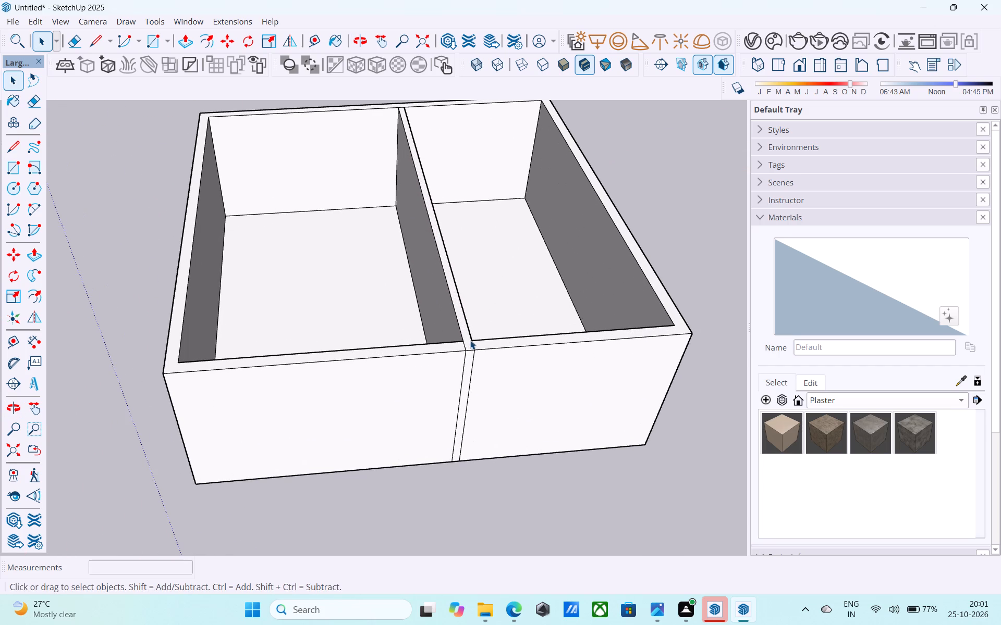
pyautogui.scroll(5, 470, 340)
pyautogui.scroll(-6, 470, 340)
pyautogui.moveTo(471, 341); pyautogui.dragTo(457, 347, button='middle')
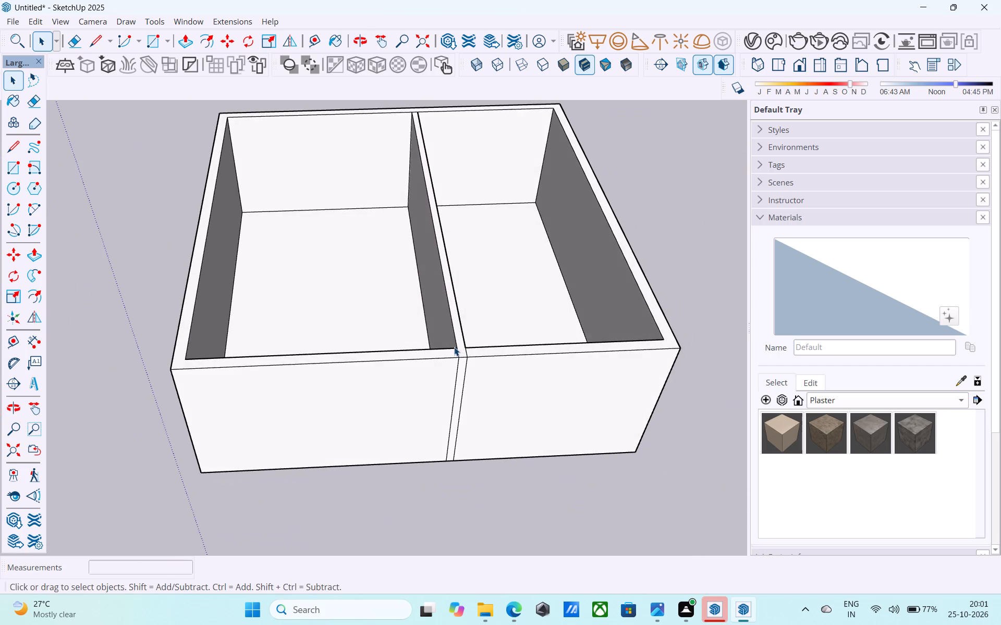
pyautogui.scroll(-2, 454, 347)
pyautogui.moveTo(459, 355); pyautogui.dragTo(466, 371, button='middle')
pyautogui.moveTo(469, 368); pyautogui.dragTo(510, 207, button='middle')
pyautogui.scroll(-4, 510, 228)
pyautogui.moveTo(499, 254); pyautogui.dragTo(481, 424, button='middle')
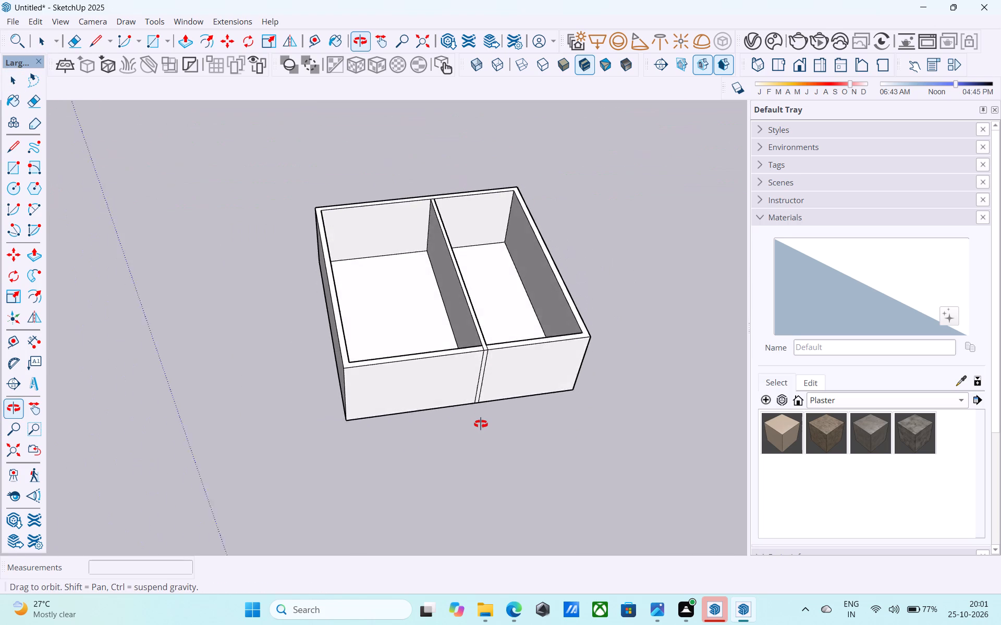
pyautogui.moveTo(481, 424); pyautogui.dragTo(516, 426, button='middle')
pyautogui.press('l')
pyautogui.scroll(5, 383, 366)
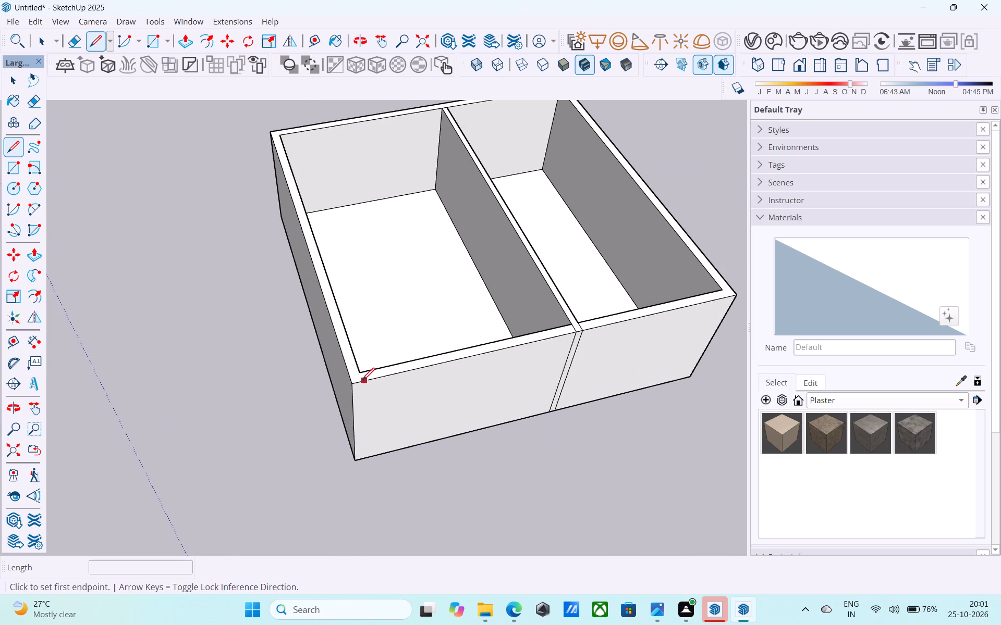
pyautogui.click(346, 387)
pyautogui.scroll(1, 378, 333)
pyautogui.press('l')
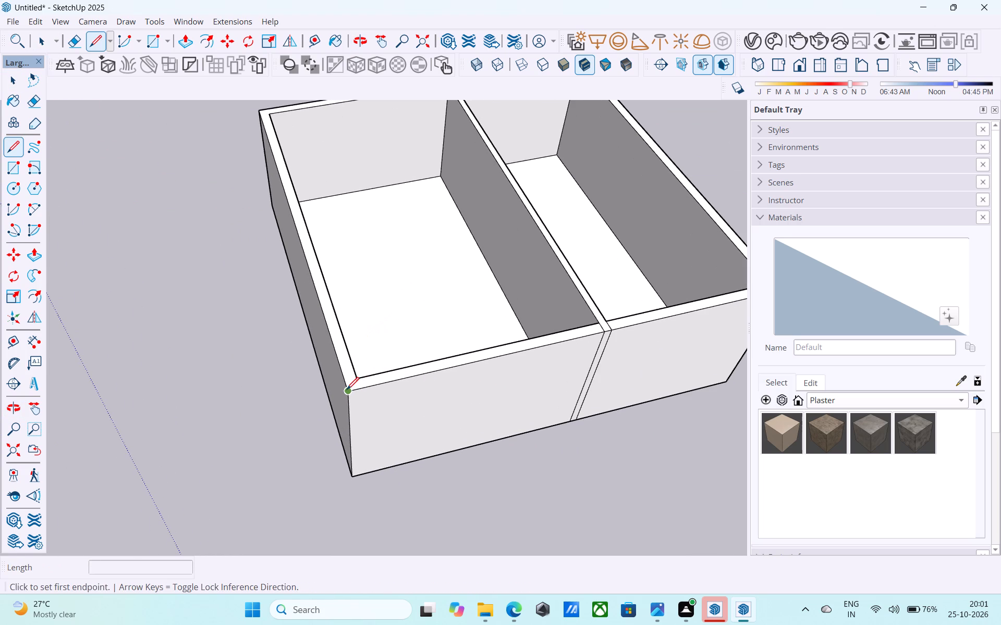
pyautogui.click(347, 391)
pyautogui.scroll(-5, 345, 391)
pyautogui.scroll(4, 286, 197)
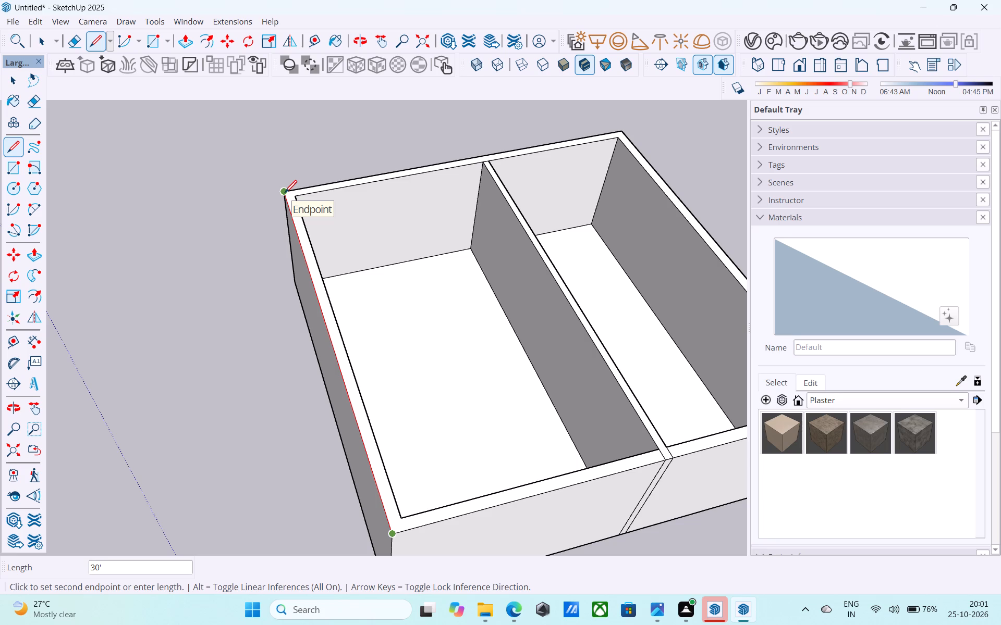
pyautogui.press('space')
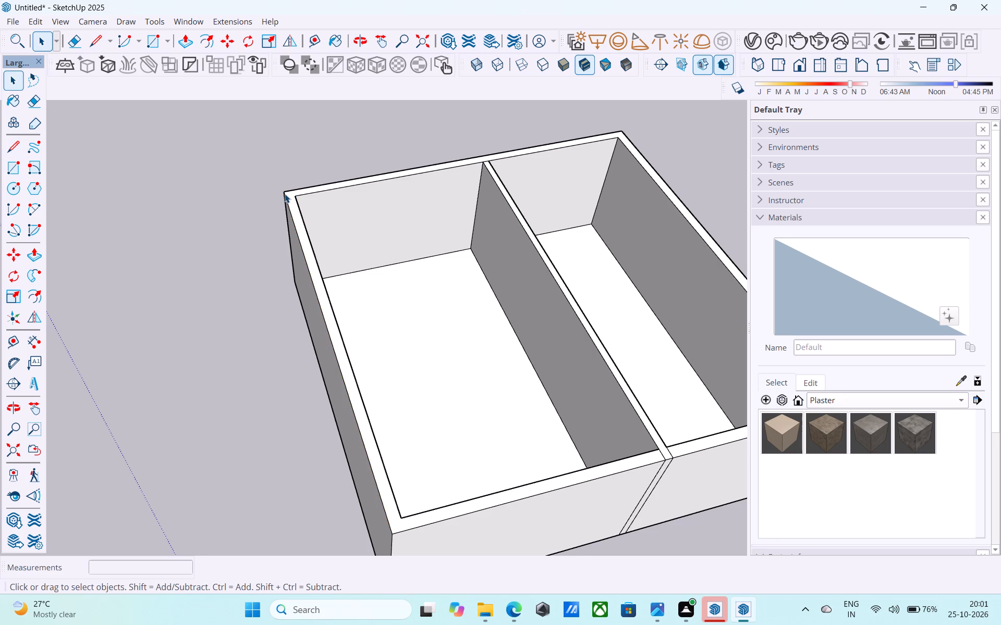
# Examine the raised walls, the partition and both rooms from several angles and distances.
pyautogui.scroll(-10, 285, 194)
pyautogui.moveTo(285, 261); pyautogui.dragTo(257, 154, button='middle')
pyautogui.scroll(5, 372, 201)
pyautogui.moveTo(364, 224); pyautogui.dragTo(300, 168, button='middle')
pyautogui.moveTo(405, 279); pyautogui.dragTo(410, 218, button='middle')
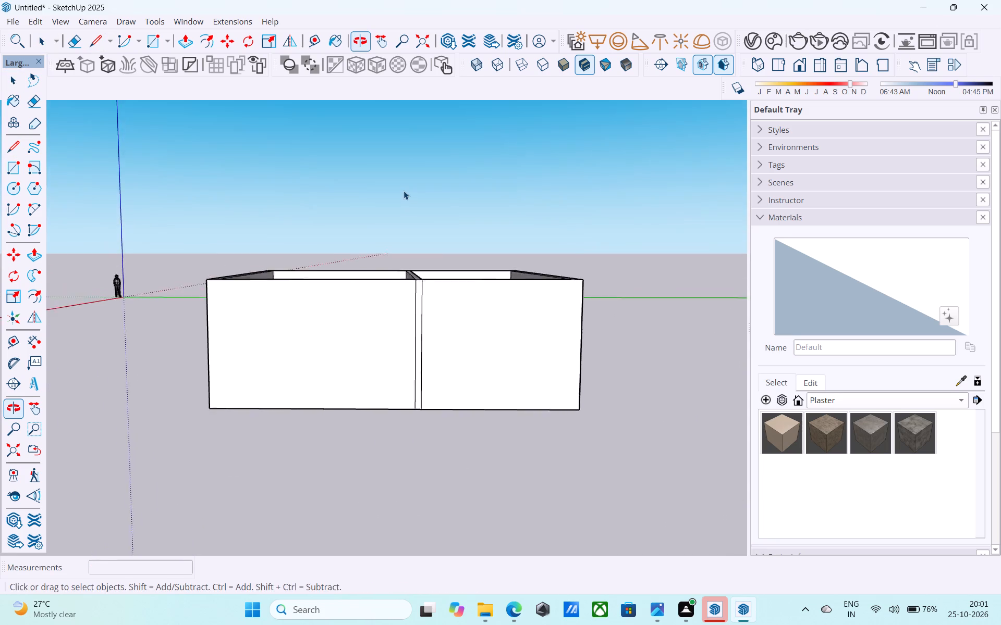
pyautogui.scroll(3, 403, 191)
pyautogui.scroll(-3, 403, 191)
pyautogui.moveTo(401, 199); pyautogui.dragTo(400, 398, button='middle')
pyautogui.moveTo(400, 274); pyautogui.dragTo(599, 233, button='middle')
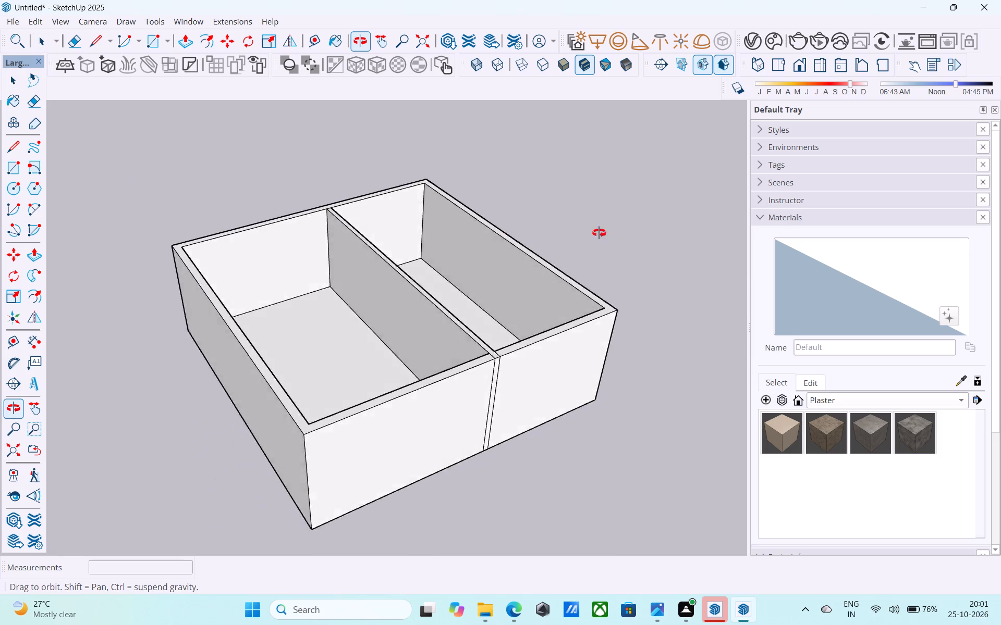
pyautogui.moveTo(599, 233); pyautogui.dragTo(506, 219, button='middle')
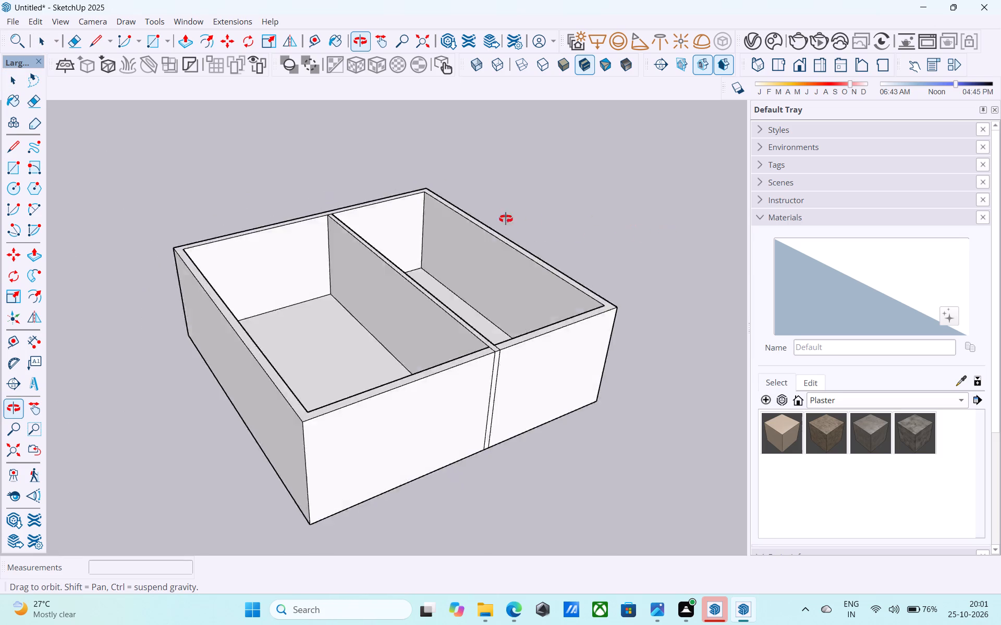
pyautogui.moveTo(506, 219); pyautogui.dragTo(377, 267, button='middle')
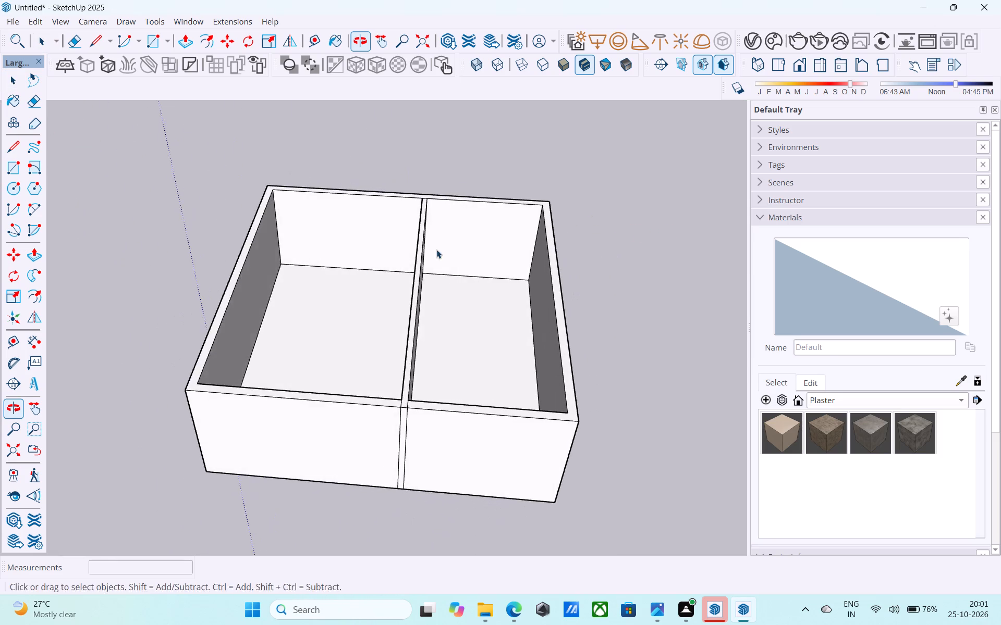
pyautogui.moveTo(346, 322); pyautogui.dragTo(530, 251, button='middle')
pyautogui.scroll(-3, 530, 232)
pyautogui.moveTo(539, 251); pyautogui.dragTo(438, 290, button='middle')
pyautogui.scroll(6, 434, 195)
pyautogui.scroll(-4, 436, 196)
pyautogui.moveTo(435, 199); pyautogui.dragTo(424, 228, button='middle')
pyautogui.middleClick(468, 161)
pyautogui.moveTo(449, 243); pyautogui.dragTo(547, 161, button='middle')
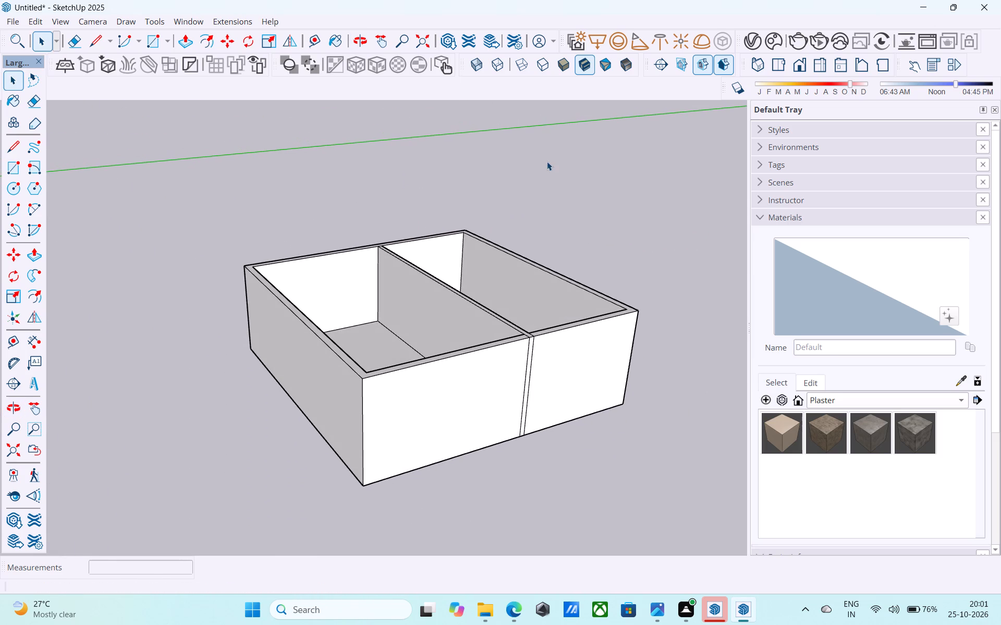
pyautogui.moveTo(457, 178); pyautogui.dragTo(450, 143, button='middle')
pyautogui.scroll(3, 451, 145)
pyautogui.scroll(-2, 451, 146)
pyautogui.moveTo(451, 146); pyautogui.dragTo(359, 168, button='middle')
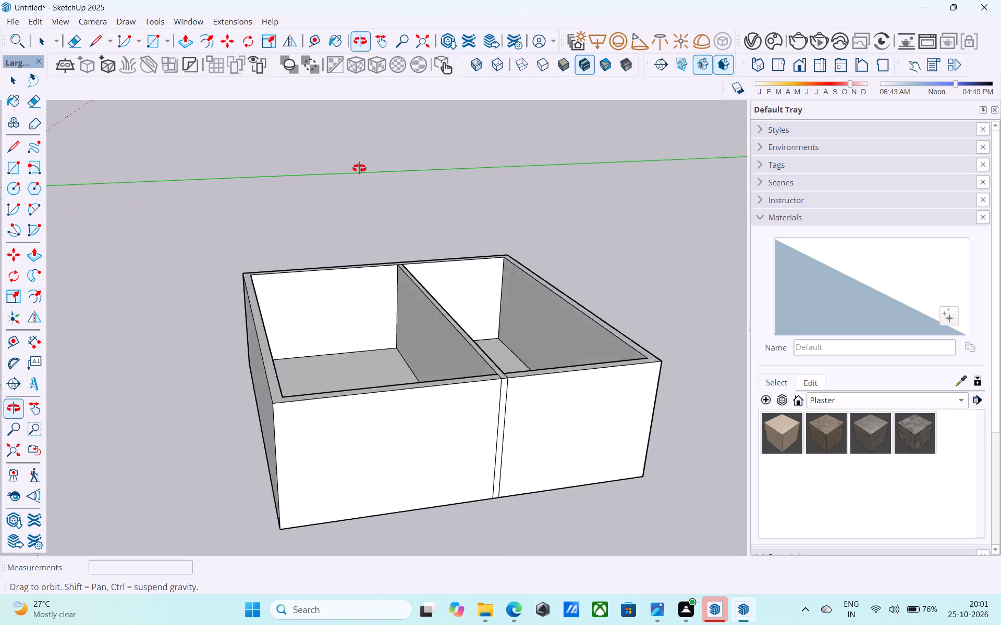
pyautogui.moveTo(359, 168); pyautogui.dragTo(344, 168, button='middle')
pyautogui.moveTo(400, 196); pyautogui.dragTo(335, 217, button='middle')
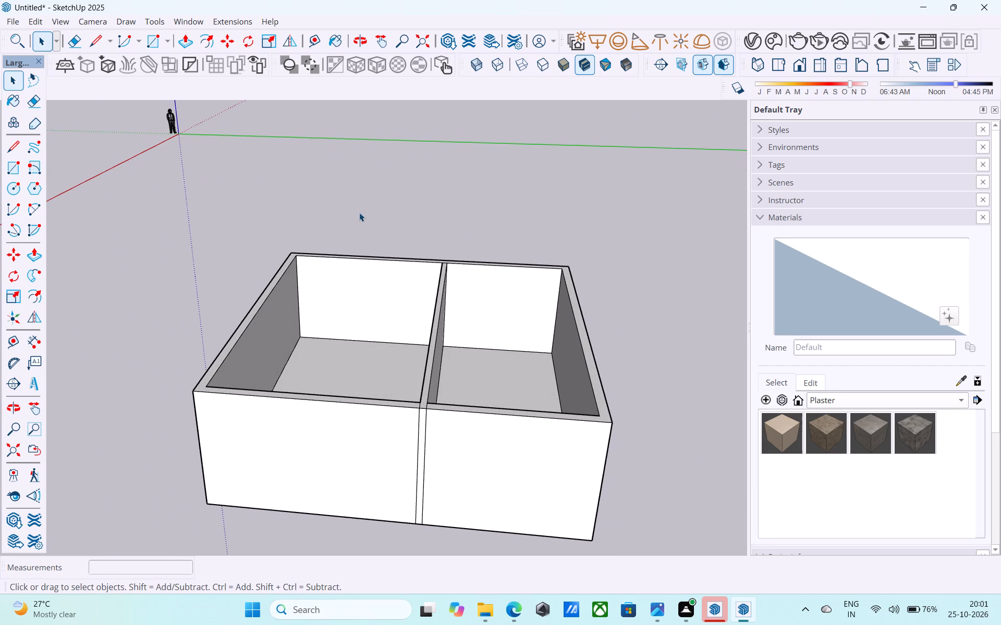
pyautogui.scroll(-1, 356, 232)
pyautogui.moveTo(356, 232); pyautogui.dragTo(356, 242, button='middle')
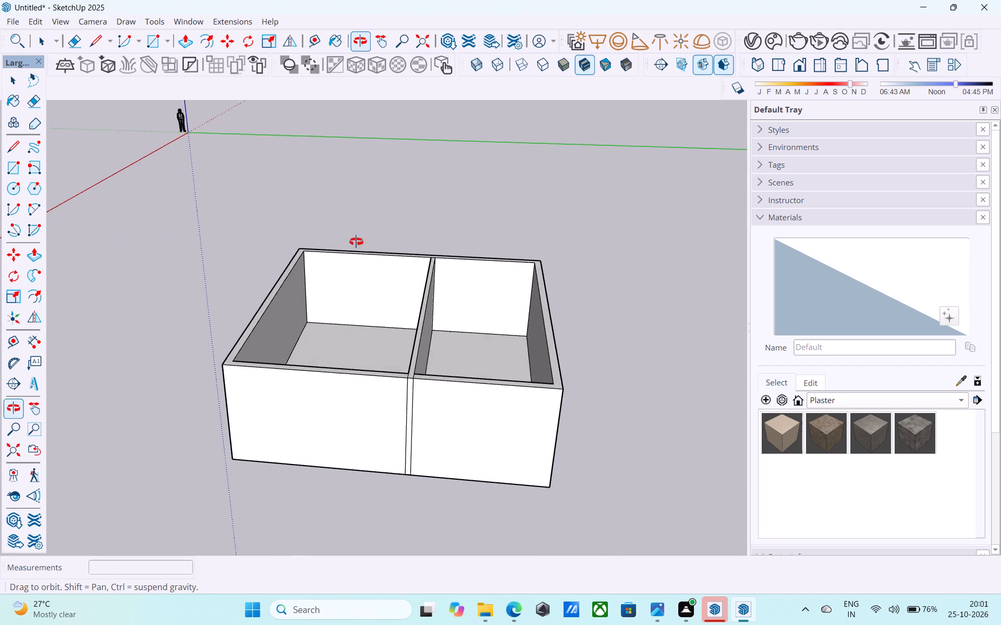
pyautogui.moveTo(356, 242); pyautogui.dragTo(352, 280, button='middle')
pyautogui.scroll(-1, 352, 278)
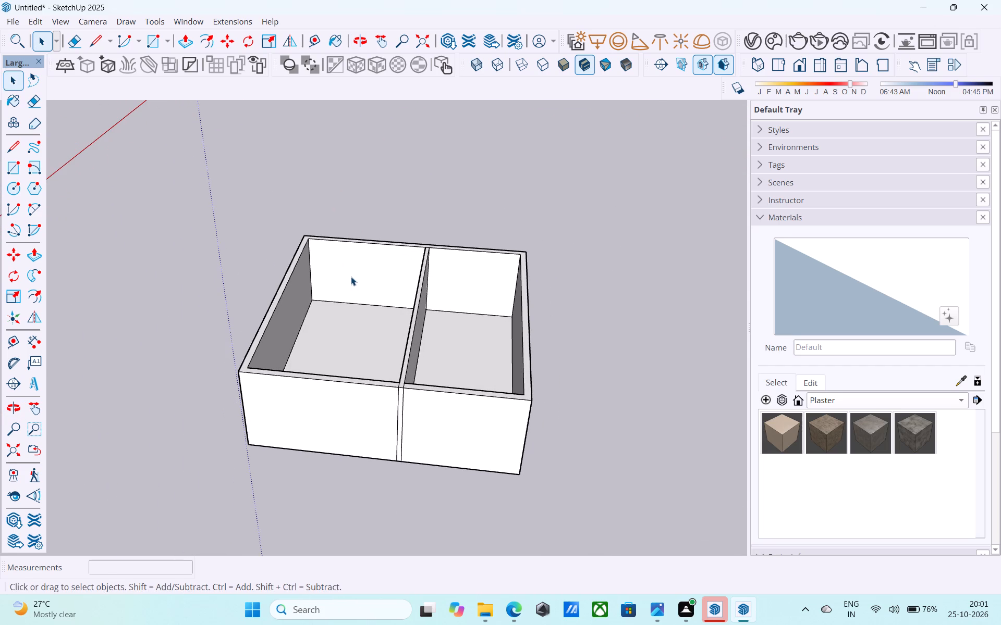
pyautogui.moveTo(434, 237); pyautogui.dragTo(490, 221, button='middle')
pyautogui.moveTo(371, 350); pyautogui.dragTo(495, 292, button='middle')
pyautogui.scroll(6, 461, 363)
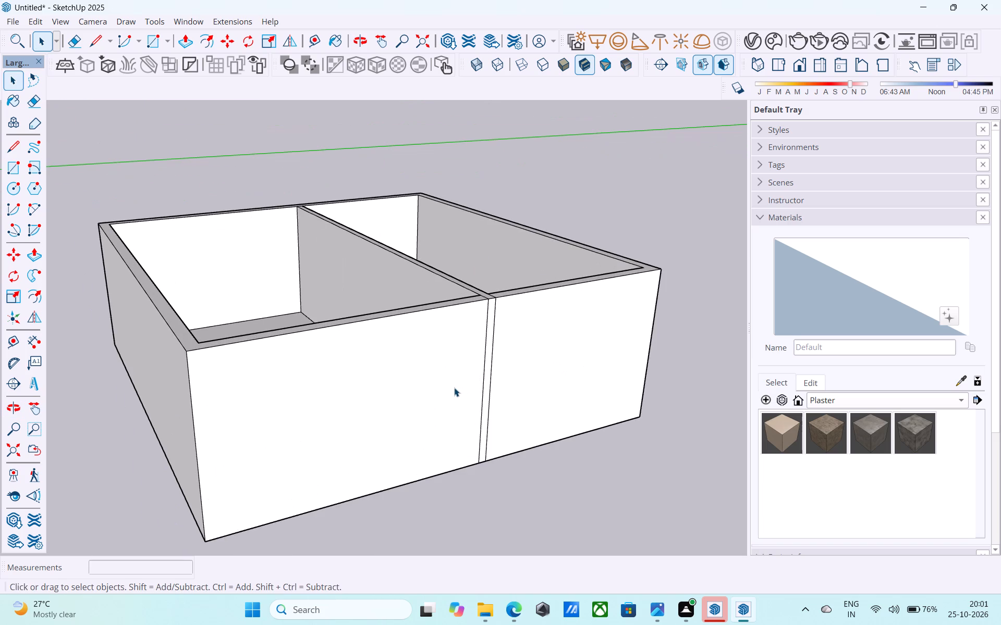
pyautogui.scroll(-5, 448, 383)
pyautogui.moveTo(448, 383); pyautogui.dragTo(446, 383, button='middle')
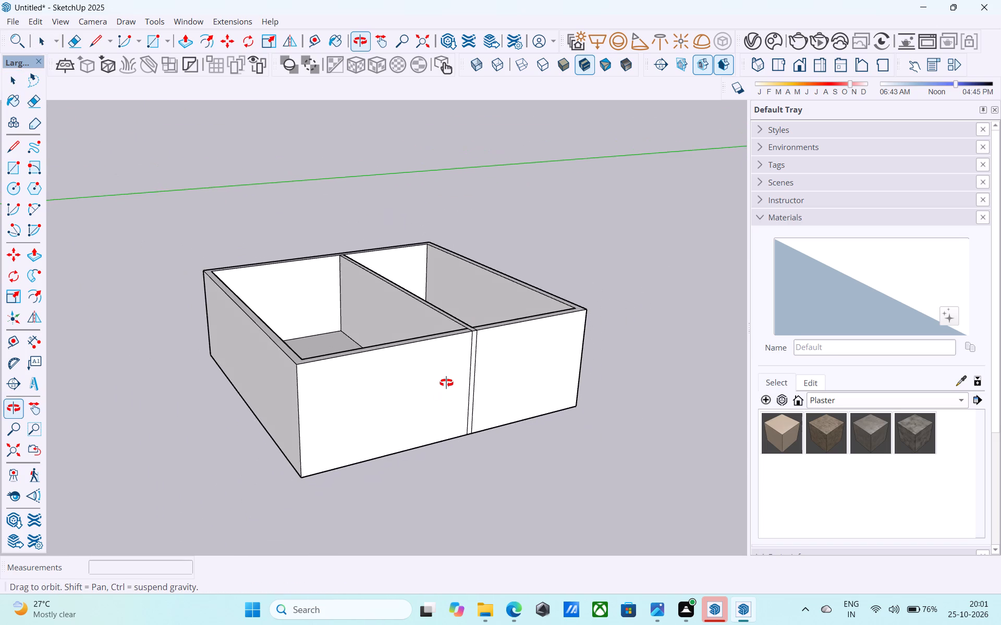
pyautogui.moveTo(446, 383); pyautogui.dragTo(425, 397, button='middle')
pyautogui.scroll(-1, 425, 397)
pyautogui.moveTo(507, 381); pyautogui.dragTo(378, 409, button='middle')
pyautogui.scroll(5, 392, 321)
pyautogui.scroll(-6, 402, 340)
pyautogui.moveTo(401, 348); pyautogui.dragTo(401, 403, button='middle')
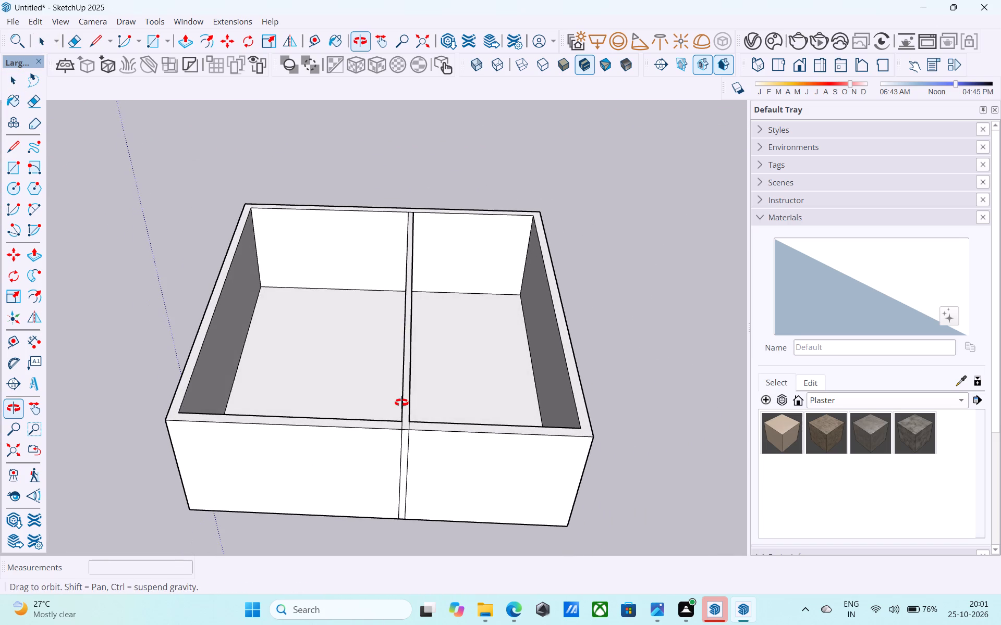
pyautogui.moveTo(401, 403); pyautogui.dragTo(404, 402, button='middle')
# Draw a 28' 6" by 16' rectangle between opposite inner top corners of the larger room, closing it at wall-top level.
pyautogui.press('r')
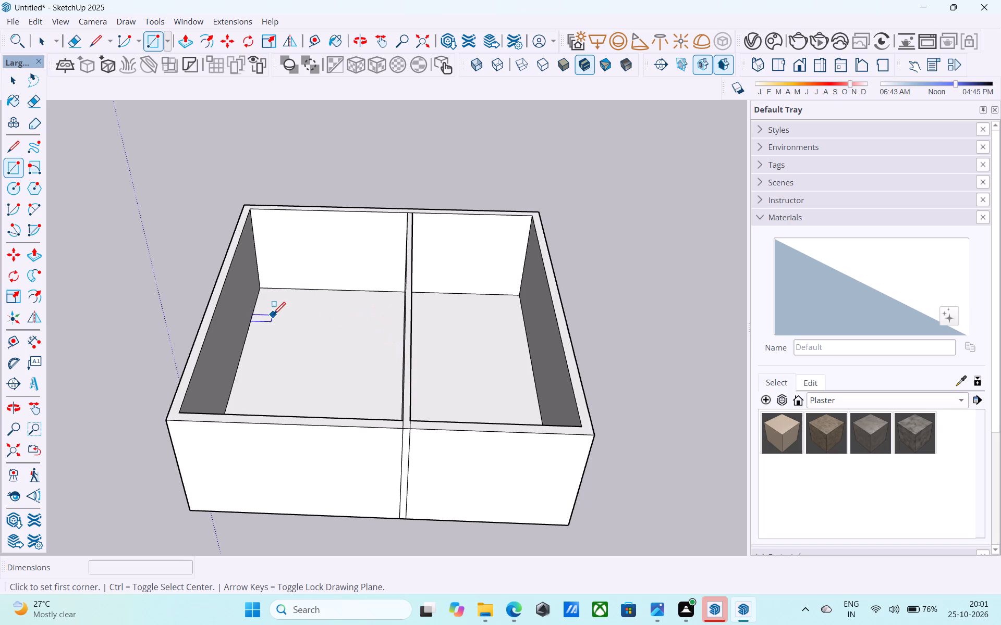
pyautogui.scroll(-5, 432, 390)
pyautogui.moveTo(431, 396); pyautogui.dragTo(360, 413, button='middle')
pyautogui.scroll(9, 271, 312)
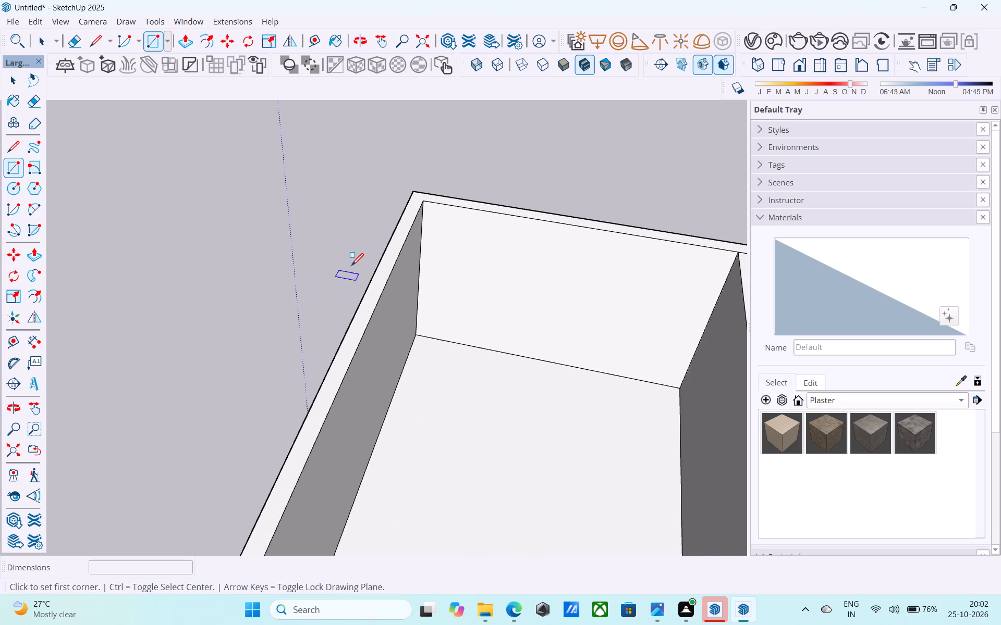
pyautogui.click(430, 200)
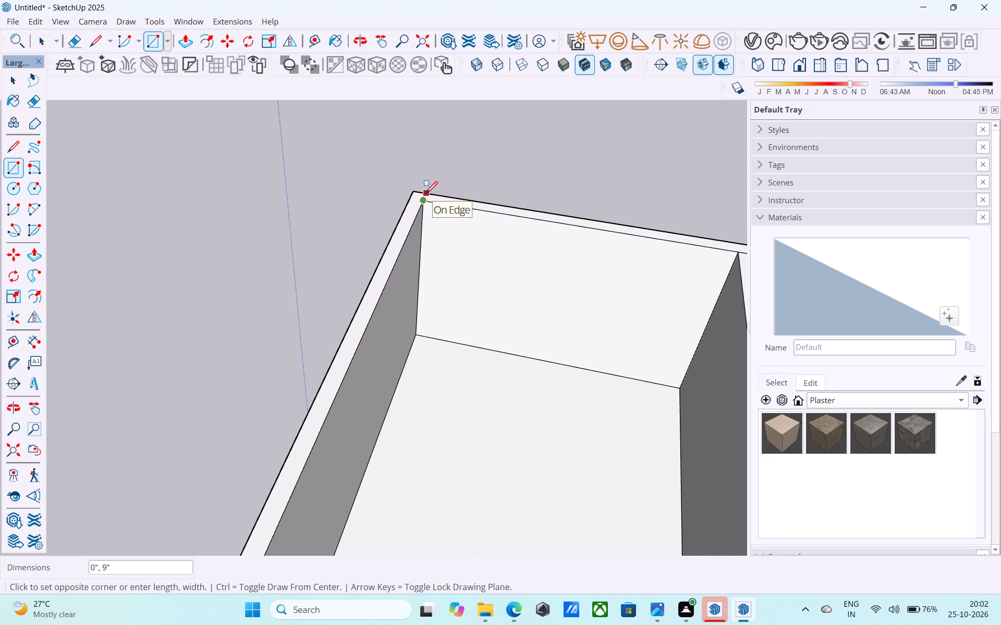
pyautogui.press('r')
pyautogui.click(423, 205)
pyautogui.scroll(-6, 422, 170)
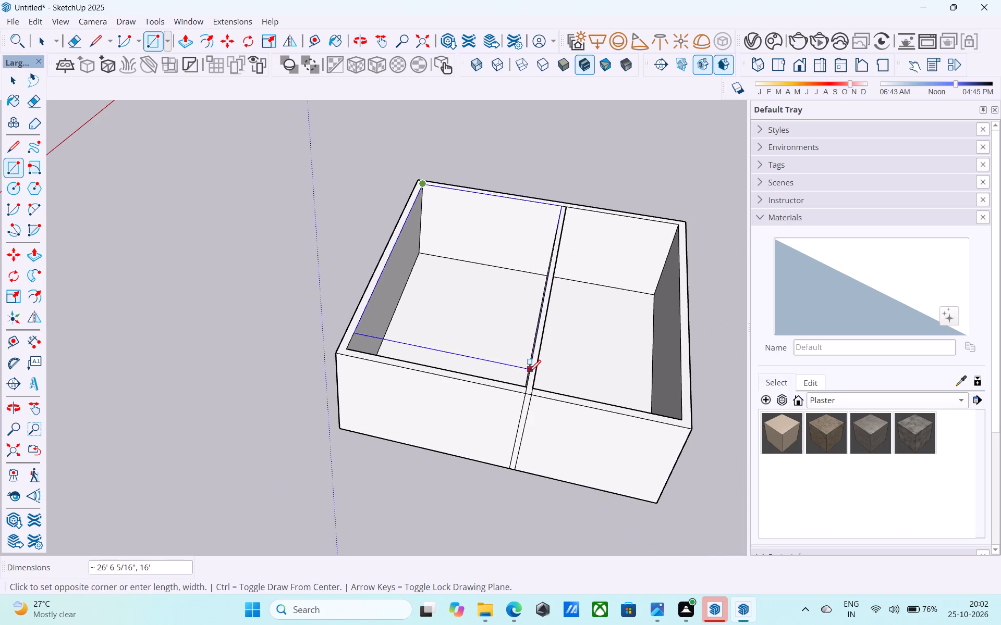
pyautogui.scroll(6, 526, 378)
pyautogui.moveTo(523, 395); pyautogui.dragTo(438, 410, button='middle')
pyautogui.scroll(5, 433, 413)
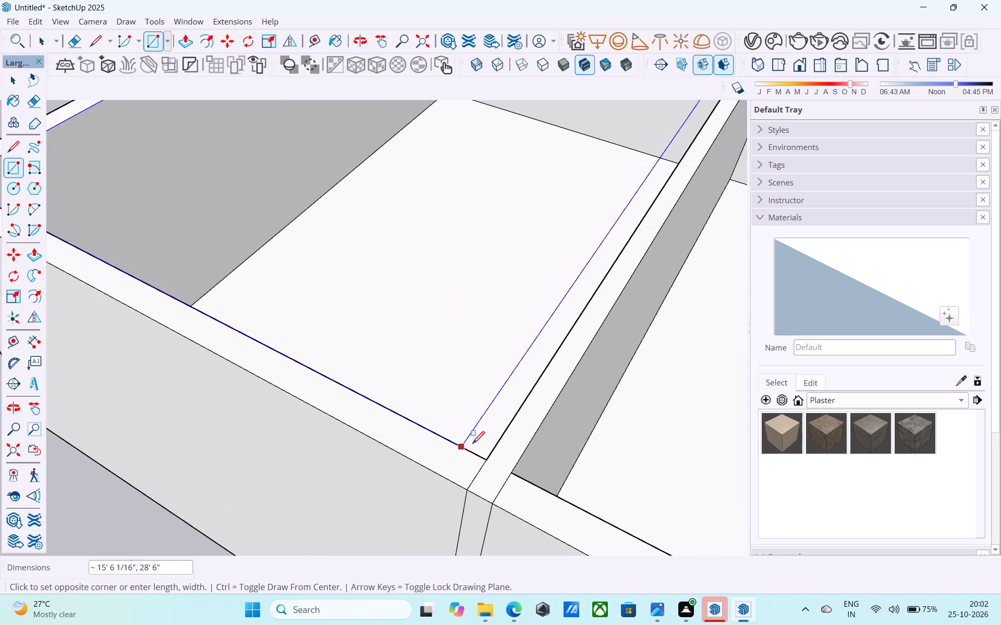
pyautogui.click(486, 456)
pyautogui.press('space')
# Reverse the face that covers the larger room.
pyautogui.scroll(-4, 489, 448)
pyautogui.scroll(1, 489, 448)
pyautogui.scroll(-3, 489, 448)
pyautogui.click(472, 392)
pyautogui.rightClick(472, 391)
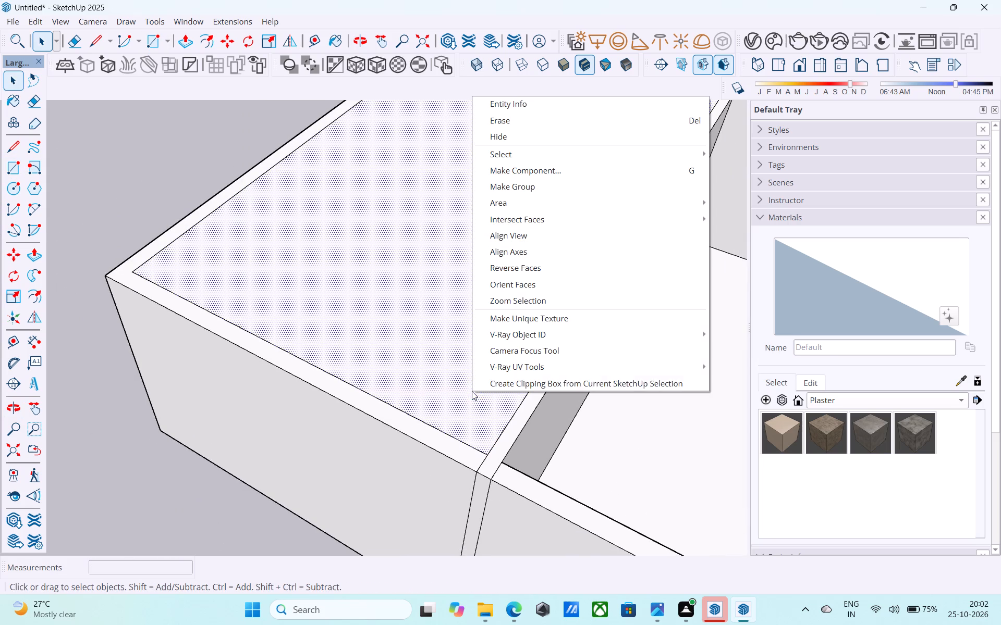
pyautogui.click(540, 270)
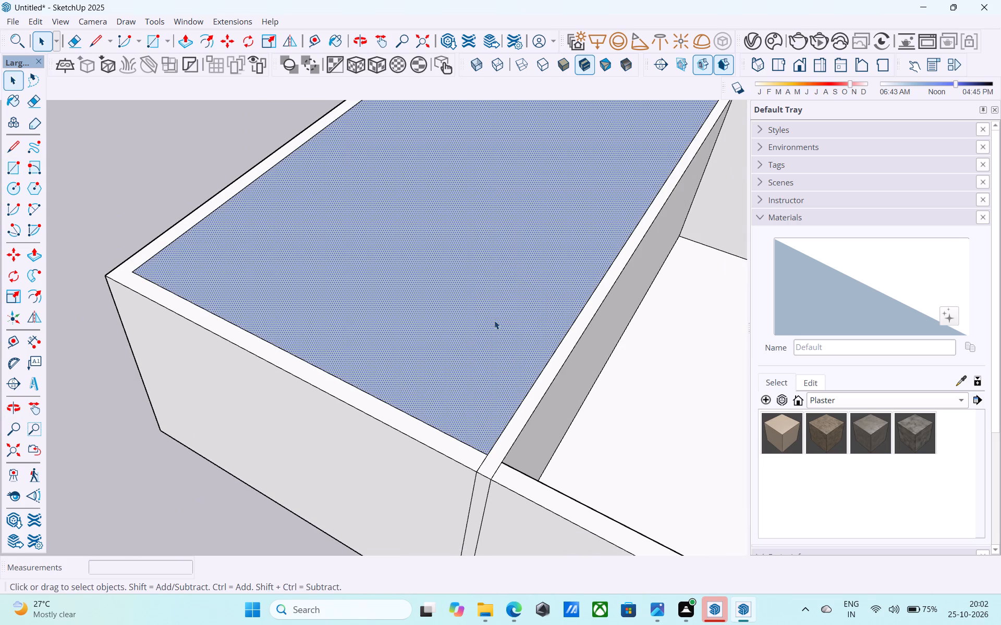
# Draw a 6" vertical line upward from the covering face's corner where the two outer walls meet, farthest from the lined outside face.
pyautogui.scroll(-6, 495, 330)
pyautogui.moveTo(429, 427); pyautogui.dragTo(449, 421, button='middle')
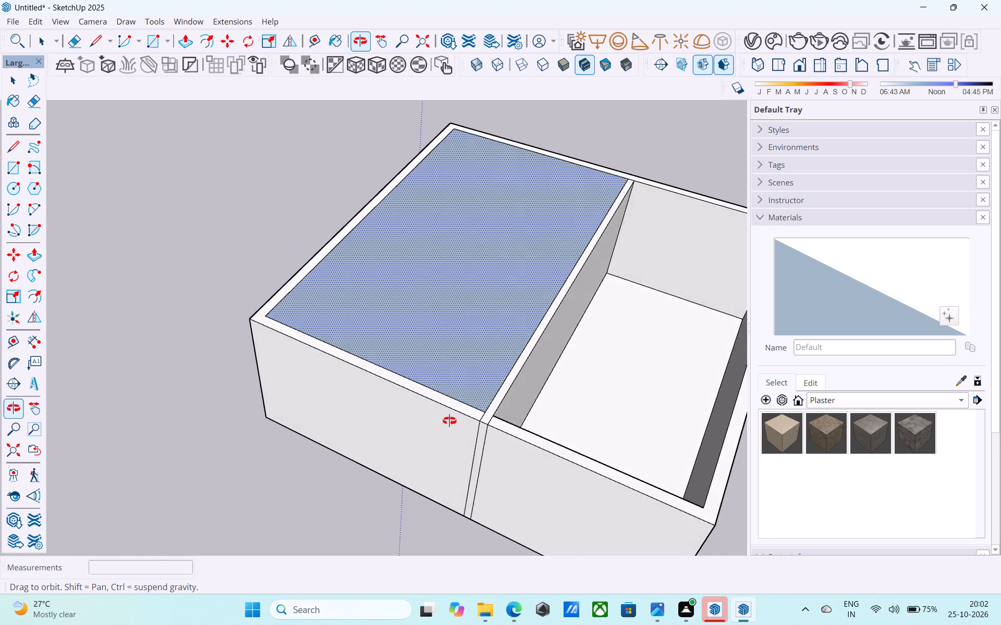
pyautogui.moveTo(449, 421); pyautogui.dragTo(493, 410, button='middle')
pyautogui.moveTo(494, 409); pyautogui.dragTo(534, 358, button='middle')
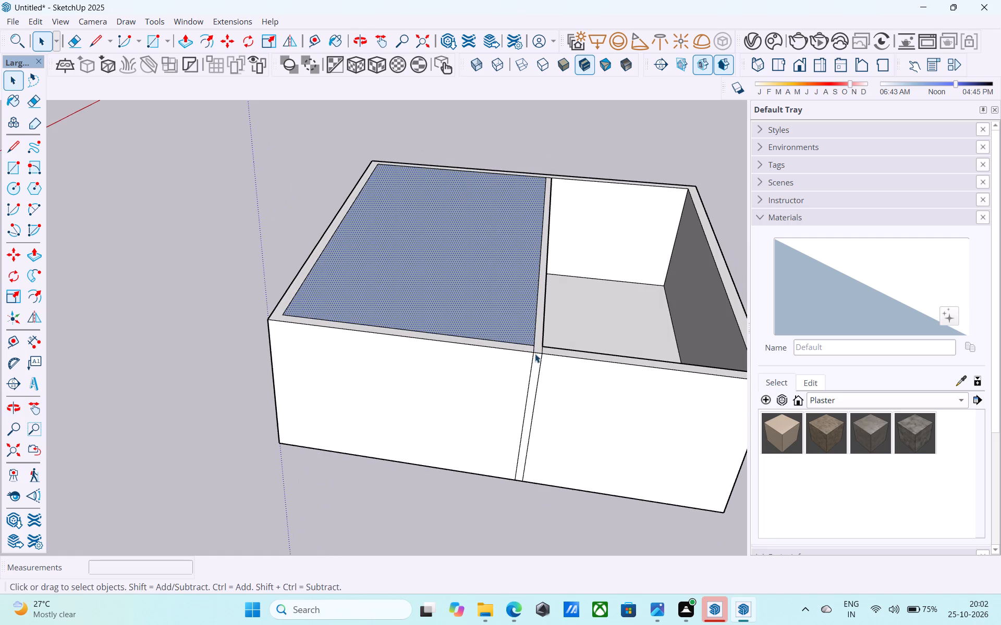
pyautogui.scroll(-5, 433, 391)
pyautogui.press('l')
pyautogui.scroll(5, 404, 208)
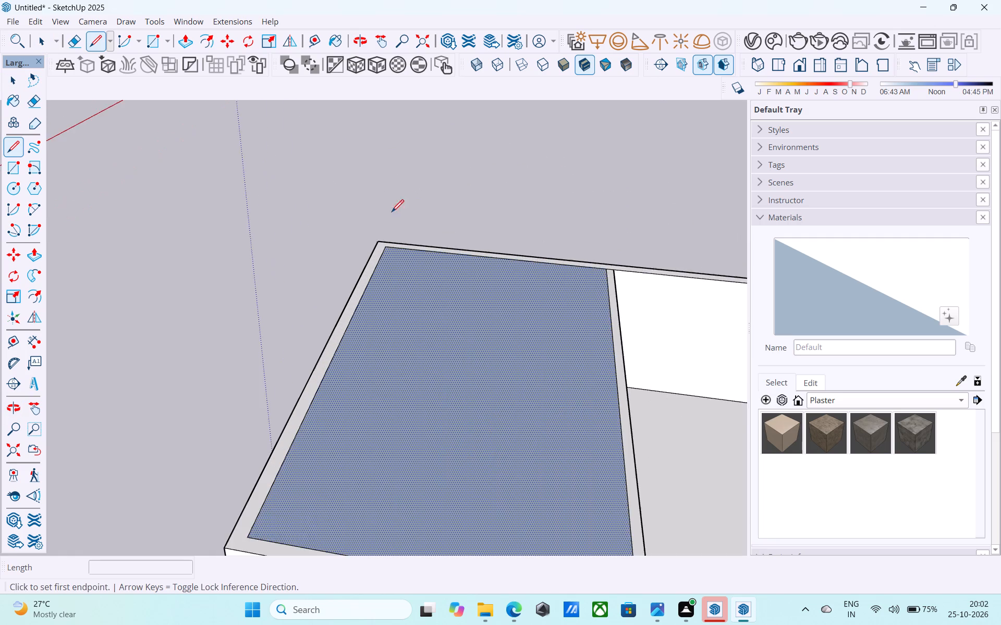
pyautogui.scroll(6, 392, 213)
pyautogui.click(383, 268)
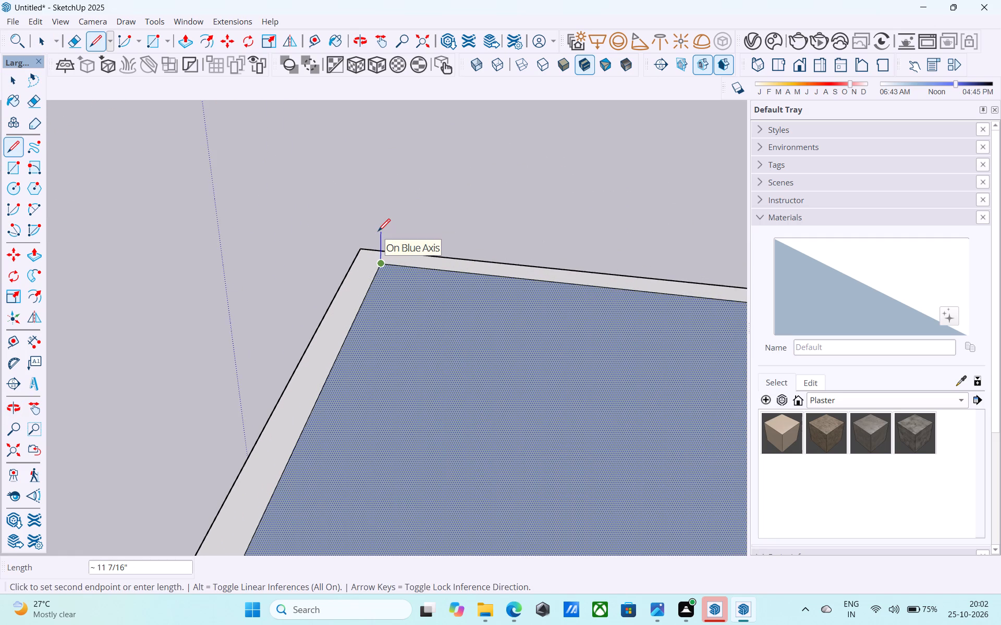
pyautogui.write('6"')
pyautogui.press('Return')
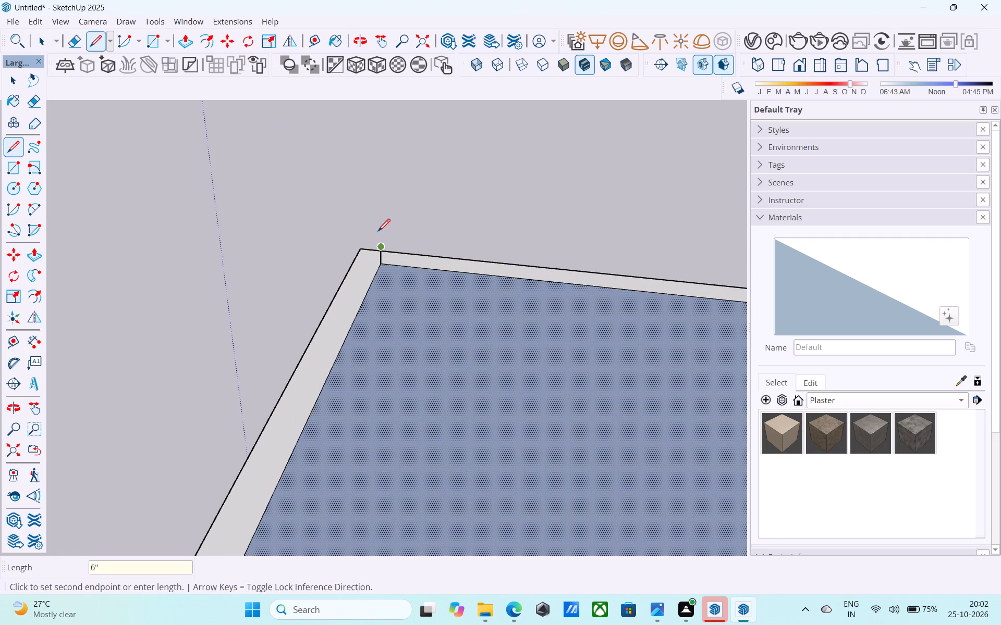
pyautogui.press('space')
pyautogui.press('space')
# Draw a 6" vertical line upward from the covering face's opposite corner, where the partition meets the lined outer wall.
pyautogui.write('l')
pyautogui.scroll(-12, 380, 234)
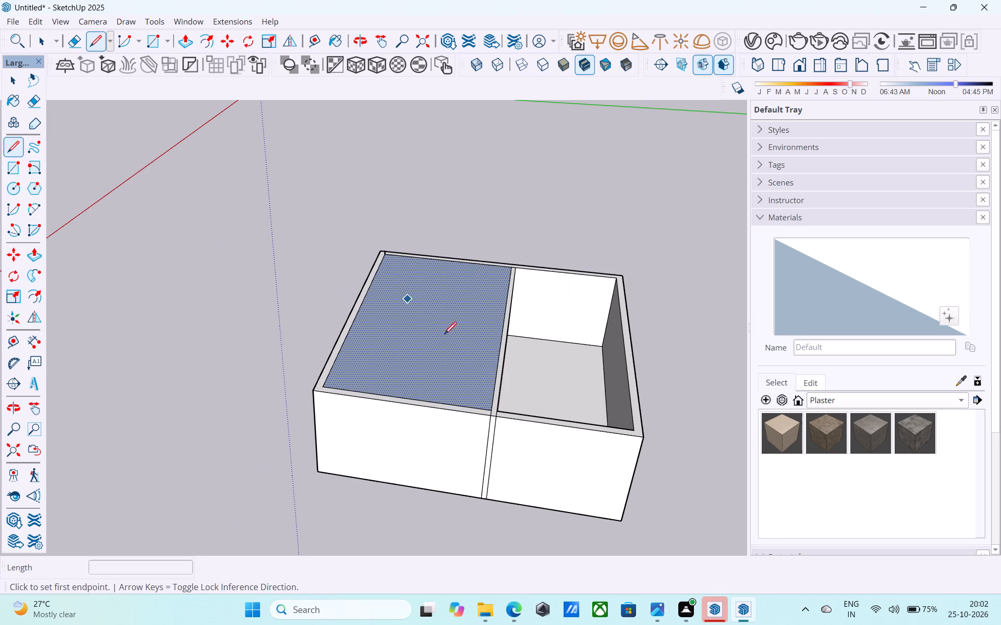
pyautogui.moveTo(509, 390); pyautogui.dragTo(509, 358, button='middle')
pyautogui.moveTo(512, 380); pyautogui.dragTo(494, 368, button='middle')
pyautogui.scroll(18, 463, 404)
pyautogui.click(475, 394)
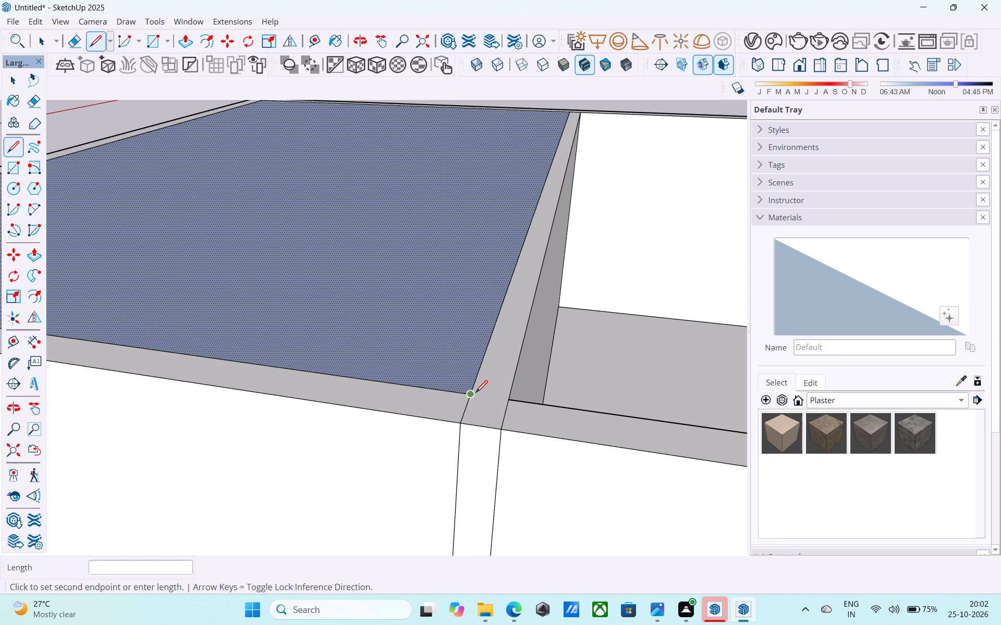
pyautogui.write('6"')
pyautogui.press('Return')
pyautogui.press('space')
# Draw a 28' 6" by 16' rectangle between the upper ends of the two 6" vertical lines, above the larger room.
pyautogui.press('r')
pyautogui.scroll(-11, 465, 355)
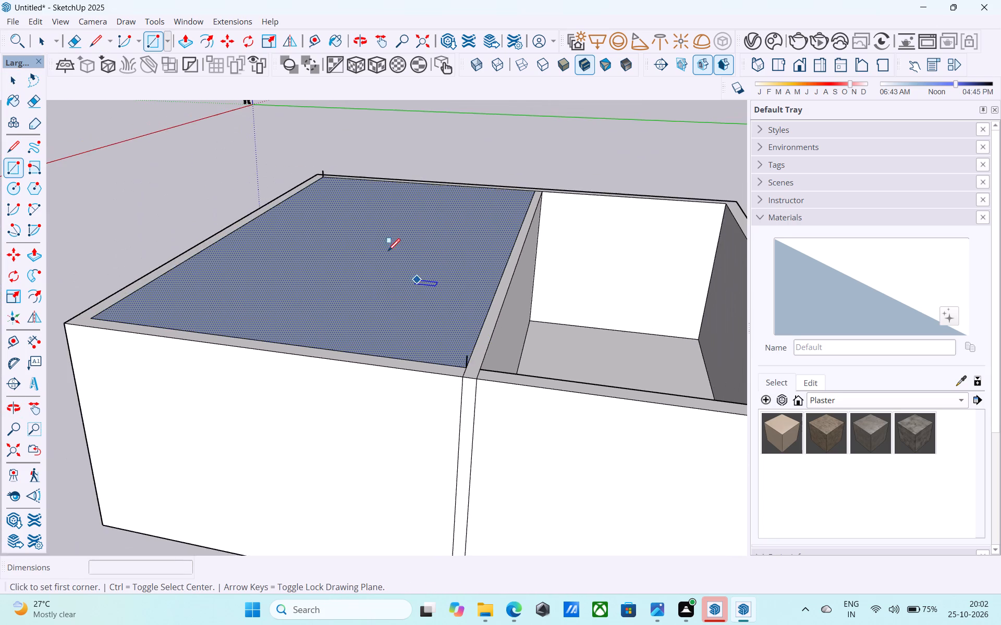
pyautogui.scroll(8, 314, 171)
pyautogui.scroll(-4, 337, 177)
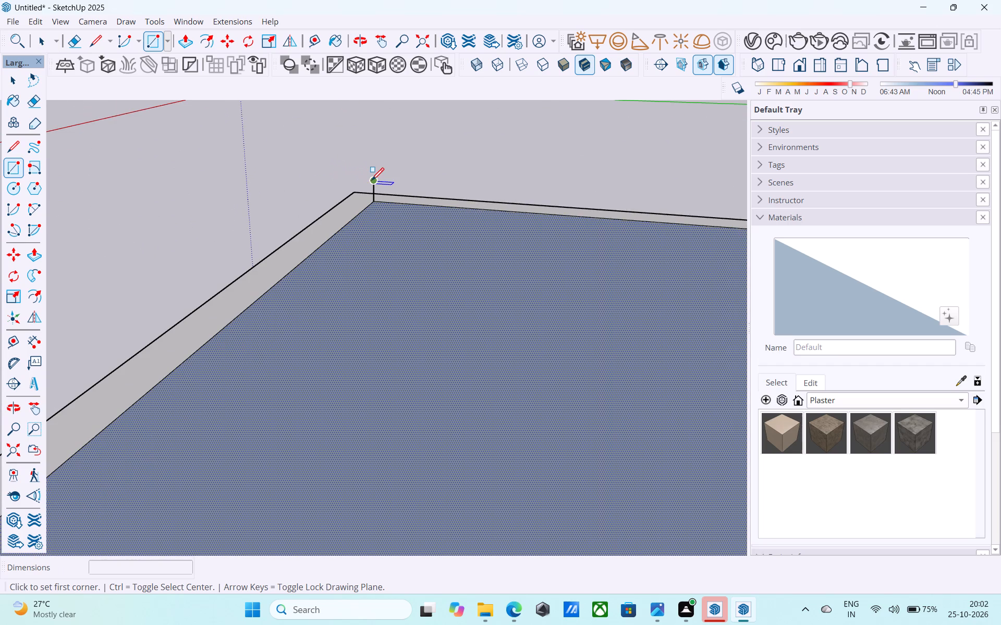
pyautogui.click(372, 181)
pyautogui.scroll(-5, 366, 184)
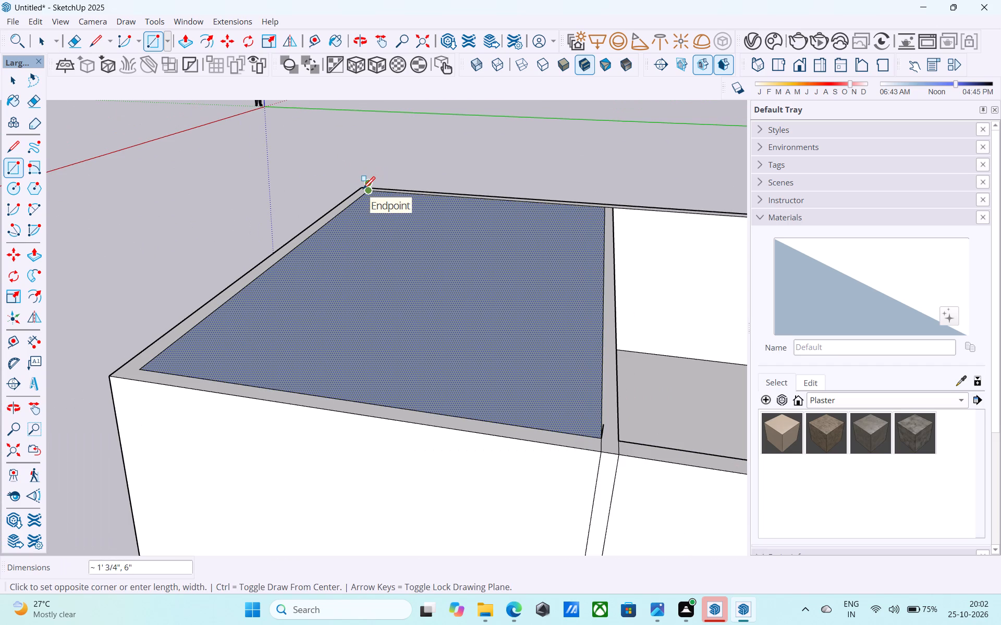
pyautogui.scroll(-5, 363, 190)
pyautogui.scroll(12, 466, 285)
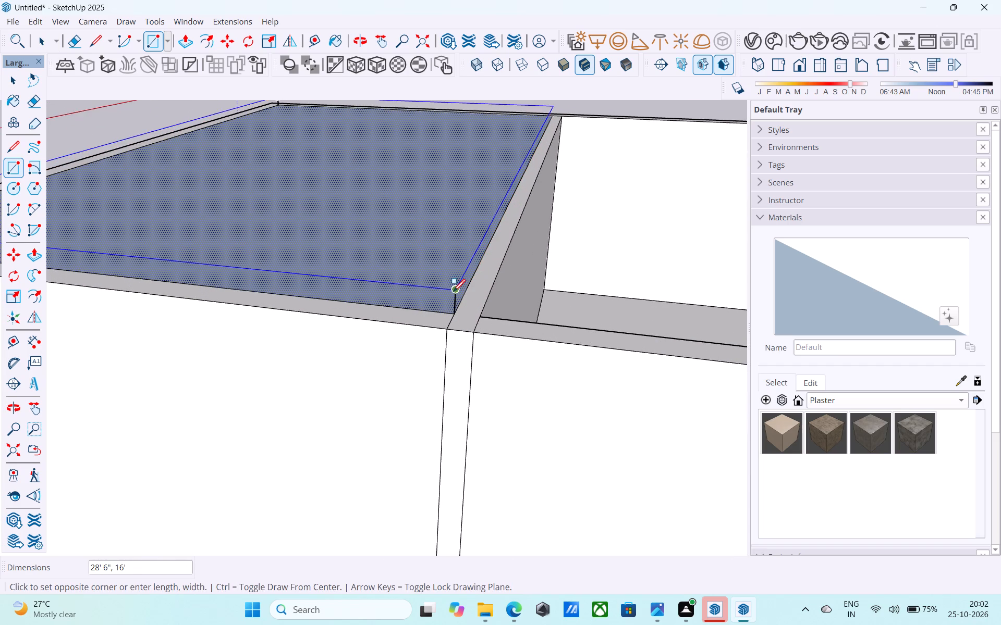
pyautogui.click(453, 293)
pyautogui.scroll(-8, 484, 298)
pyautogui.scroll(-5, 528, 295)
pyautogui.moveTo(317, 298); pyautogui.dragTo(357, 336, button='middle')
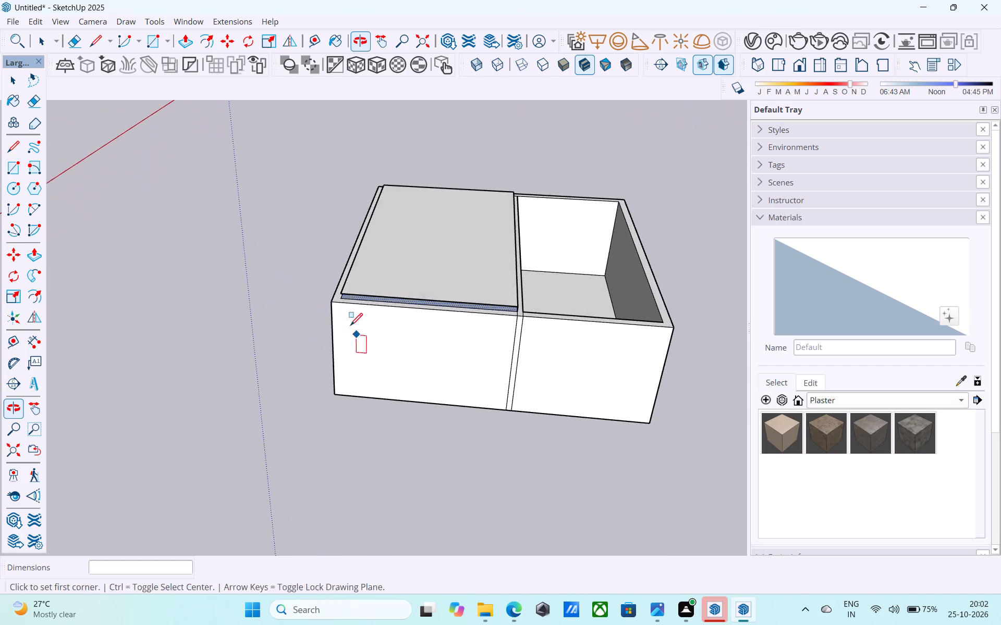
# Draw a 6" vertical line up to the raised rectangle at its corner between the lined outer wall and the wall opposite the partition.
pyautogui.press('l')
pyautogui.scroll(13, 312, 297)
pyautogui.scroll(-4, 375, 300)
pyautogui.click(426, 322)
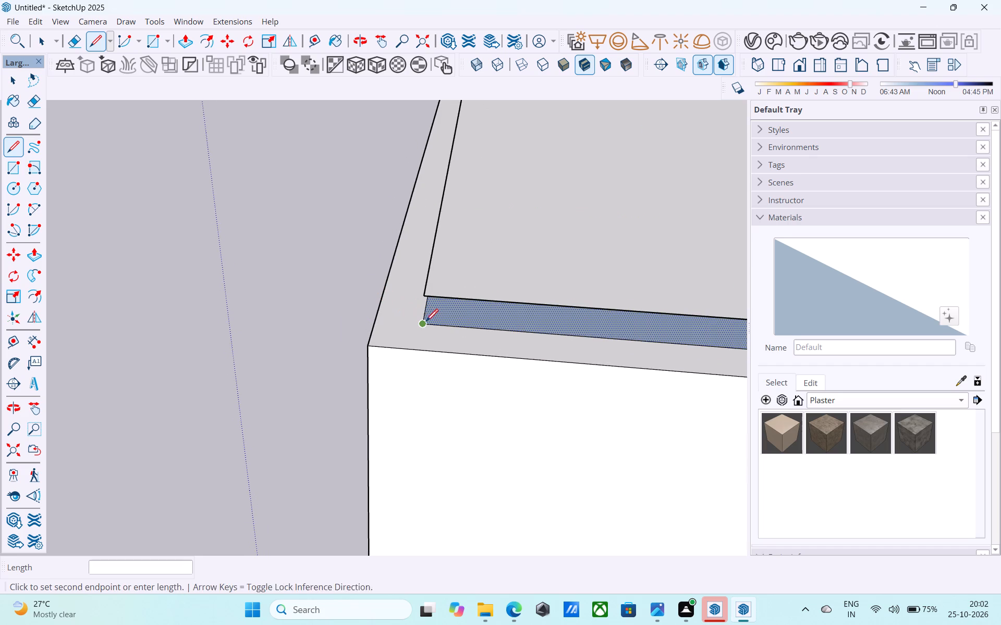
pyautogui.click(423, 298)
pyautogui.press('space')
# Reverse the two 6" high side faces above the lined outer wall and the outer wall opposite the partition.
pyautogui.scroll(-6, 376, 320)
pyautogui.moveTo(360, 323); pyautogui.dragTo(383, 316, button='middle')
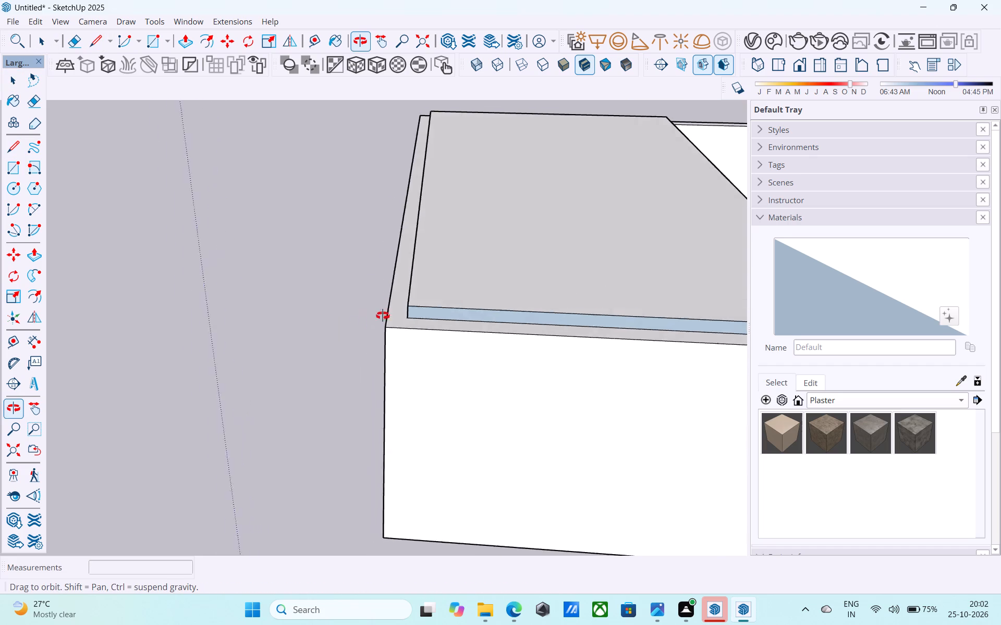
pyautogui.moveTo(383, 316); pyautogui.dragTo(421, 309, button='middle')
pyautogui.scroll(3, 461, 273)
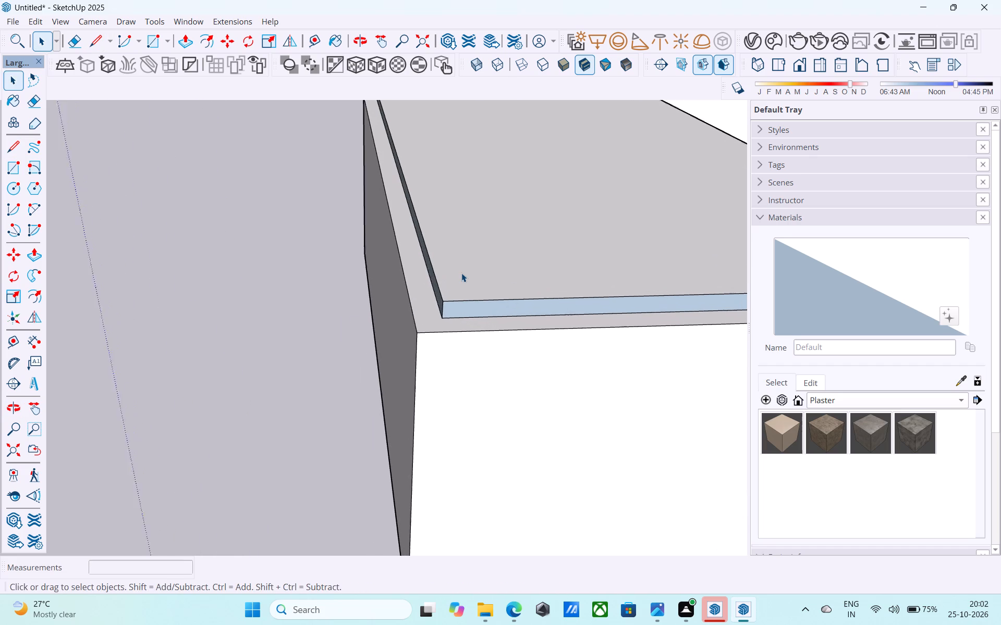
pyautogui.scroll(1, 461, 273)
pyautogui.moveTo(457, 282); pyautogui.dragTo(457, 265, button='middle')
pyautogui.scroll(6, 463, 292)
pyautogui.moveTo(438, 315); pyautogui.dragTo(618, 271, button='middle')
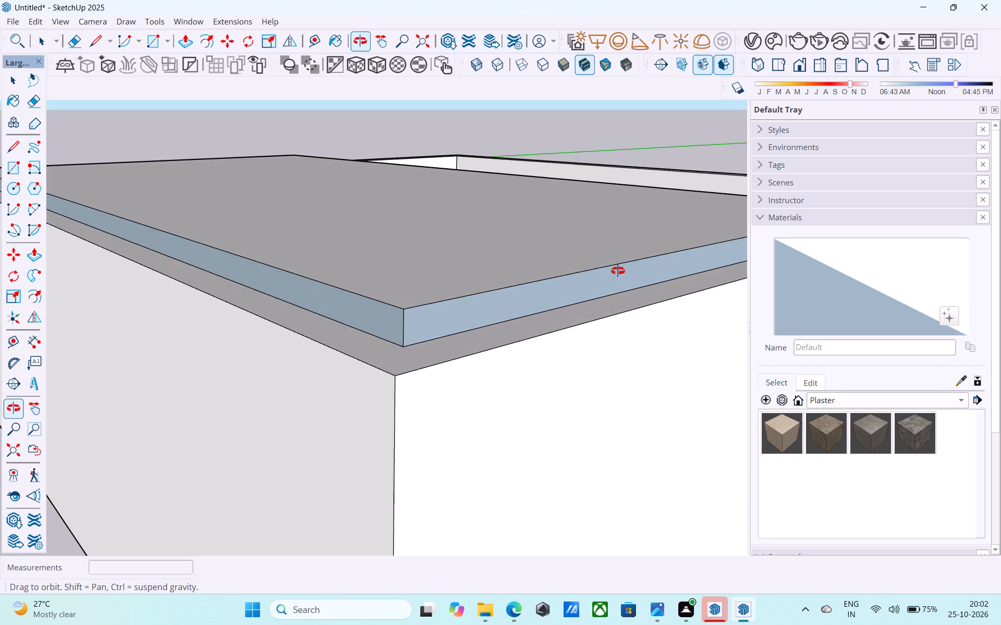
pyautogui.moveTo(618, 271); pyautogui.dragTo(615, 274, button='middle')
pyautogui.click(455, 323)
pyautogui.rightClick(454, 322)
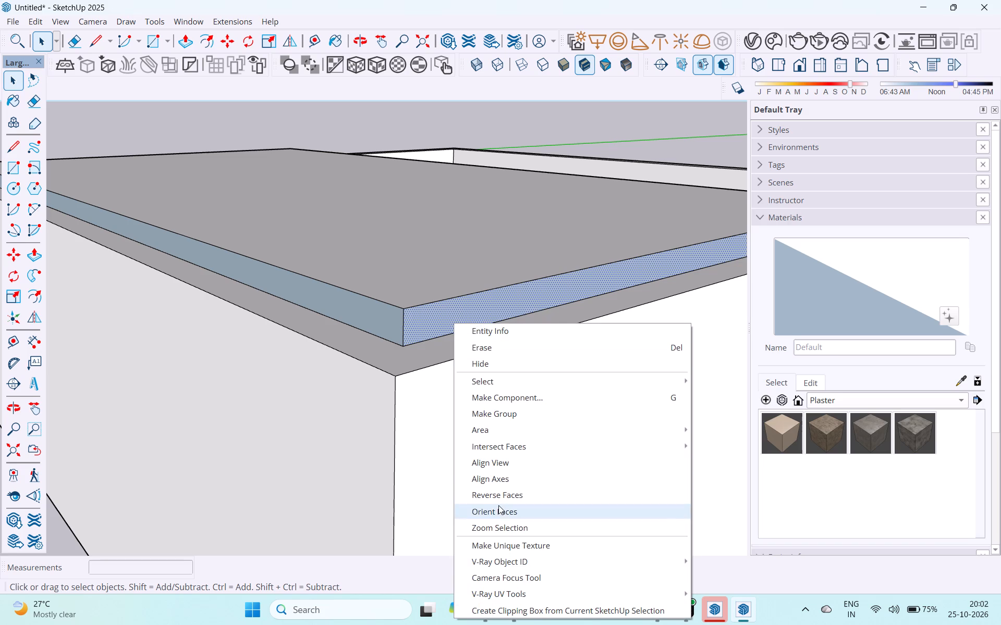
pyautogui.click(498, 496)
pyautogui.click(389, 327)
pyautogui.rightClick(389, 327)
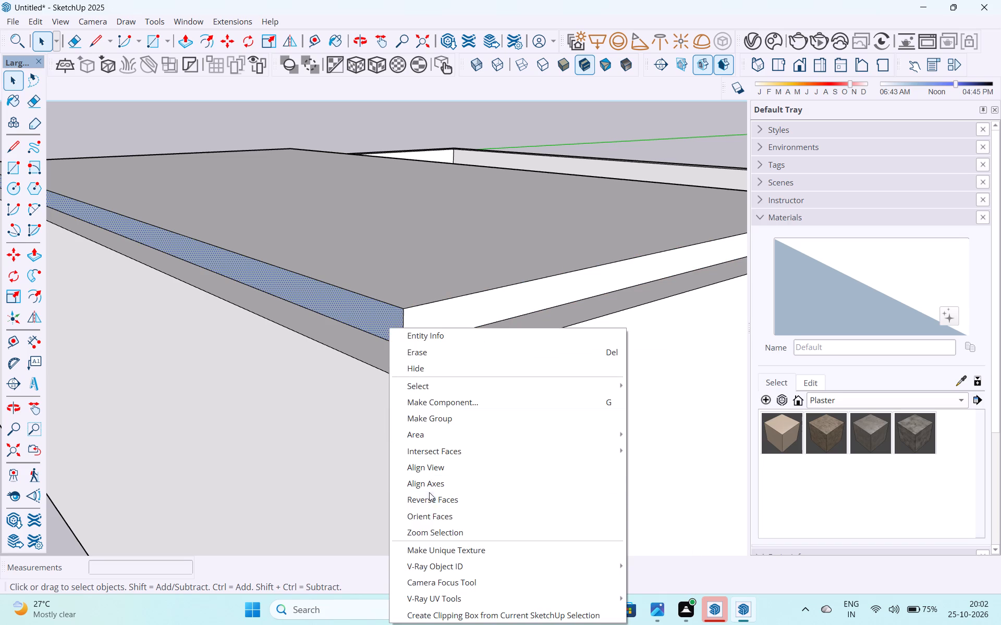
pyautogui.click(431, 494)
pyautogui.press('space')
# Draw a 6" vertical line up to the raised rectangle at its corner where the partition meets the unlined outer wall.
pyautogui.scroll(-15, 431, 455)
pyautogui.moveTo(425, 441); pyautogui.dragTo(489, 418, button='middle')
pyautogui.moveTo(402, 422); pyautogui.dragTo(674, 405, button='middle')
pyautogui.moveTo(369, 404); pyautogui.dragTo(595, 432, button='middle')
pyautogui.moveTo(304, 344); pyautogui.dragTo(538, 358, button='middle')
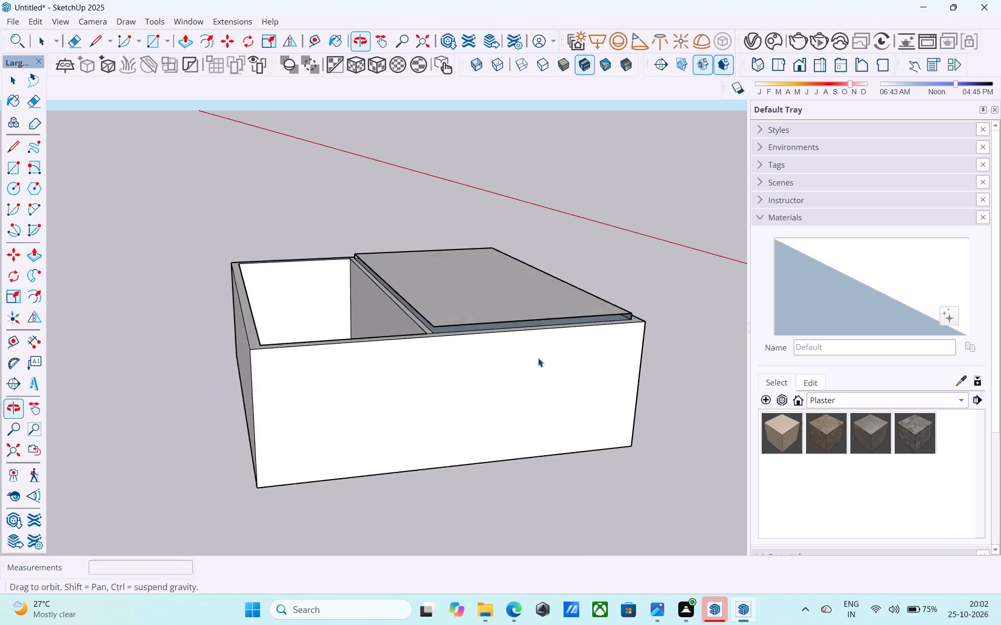
pyautogui.scroll(6, 459, 307)
pyautogui.moveTo(448, 367); pyautogui.dragTo(449, 416, button='middle')
pyautogui.middleClick(449, 416)
pyautogui.scroll(7, 435, 411)
pyautogui.press('l')
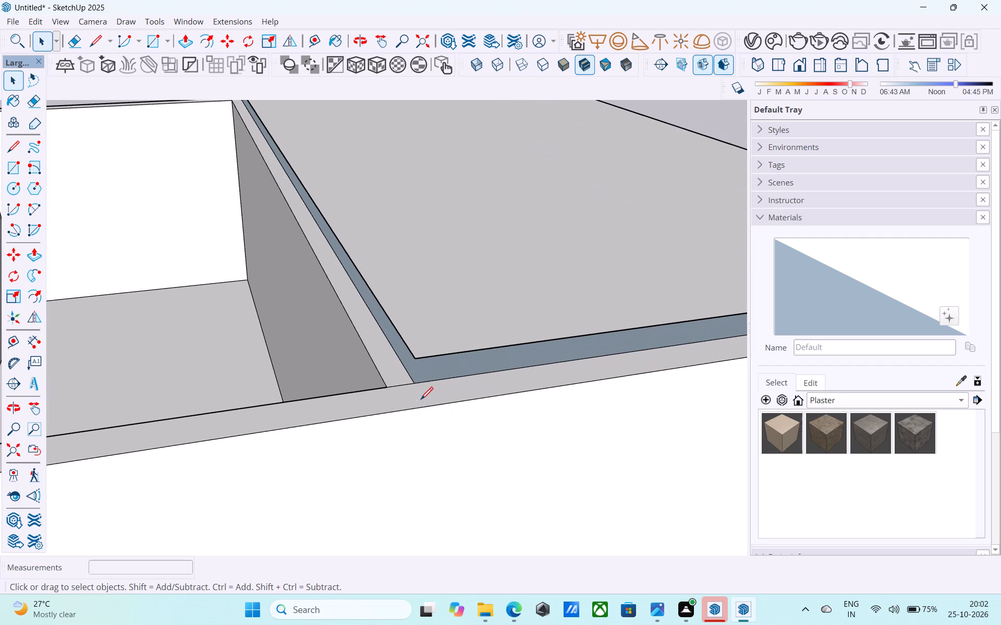
pyautogui.click(417, 381)
pyautogui.click(417, 353)
pyautogui.press('space')
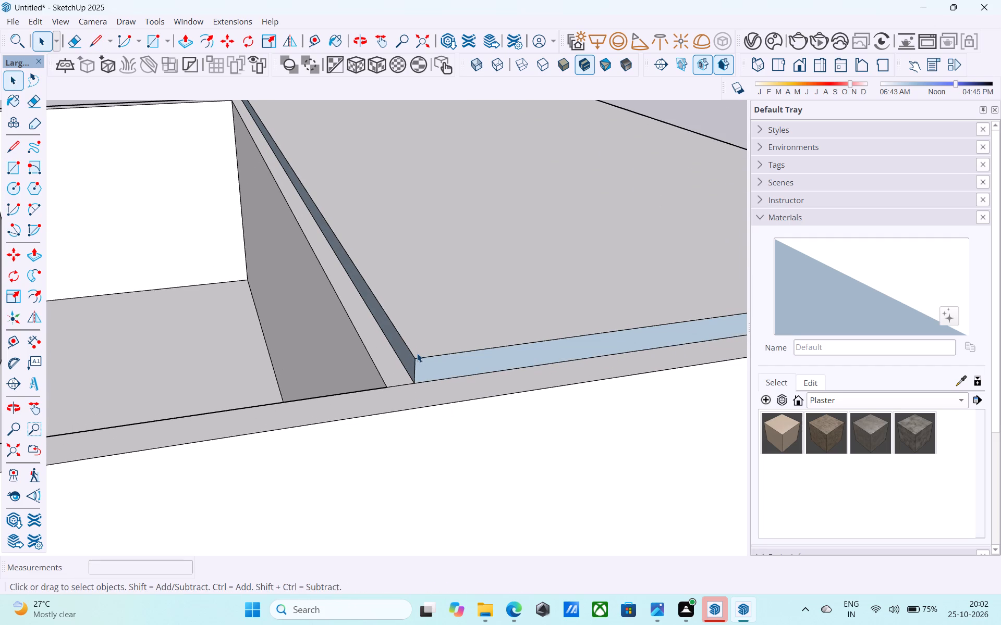
# Reverse the two 6" high side faces above the unlined outer wall and along the partition.
pyautogui.scroll(-7, 417, 353)
pyautogui.scroll(6, 417, 353)
pyautogui.click(419, 359)
pyautogui.rightClick(419, 360)
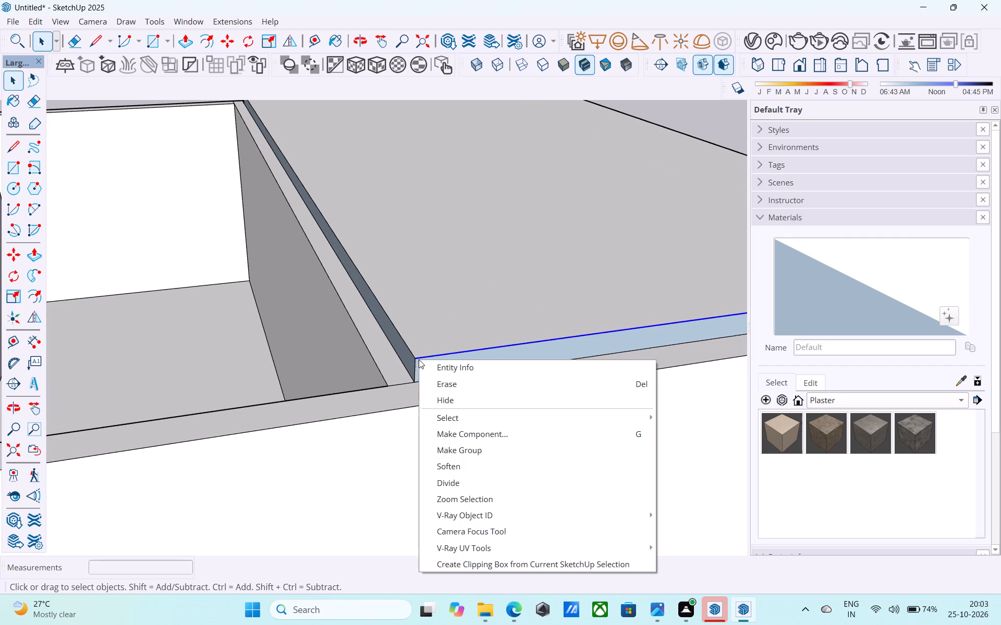
pyautogui.click(410, 355)
pyautogui.click(419, 362)
pyautogui.rightClick(419, 362)
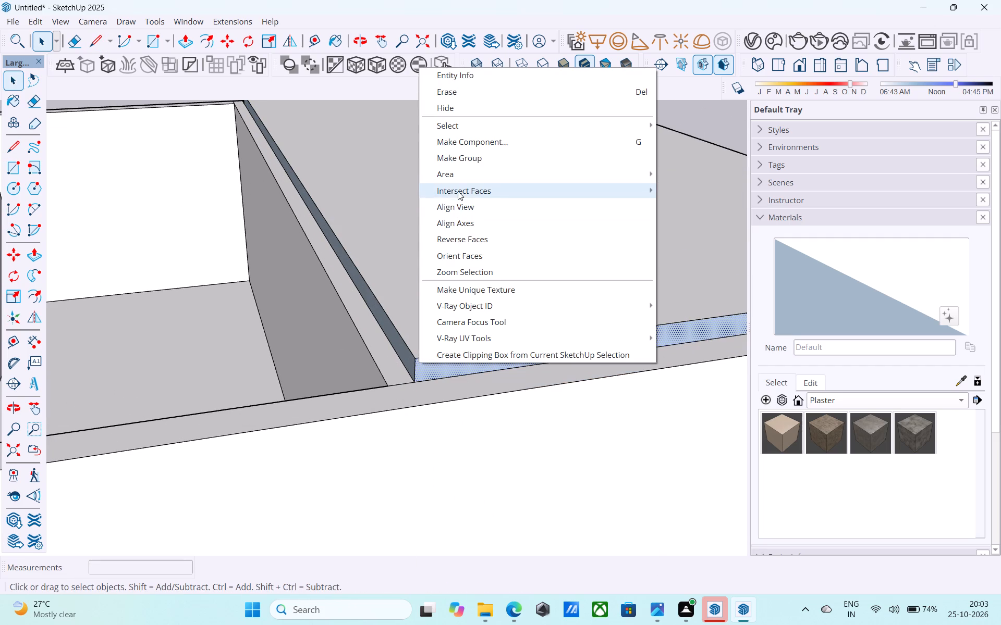
pyautogui.click(467, 246)
pyautogui.moveTo(422, 329); pyautogui.dragTo(510, 288, button='middle')
pyautogui.scroll(6, 427, 361)
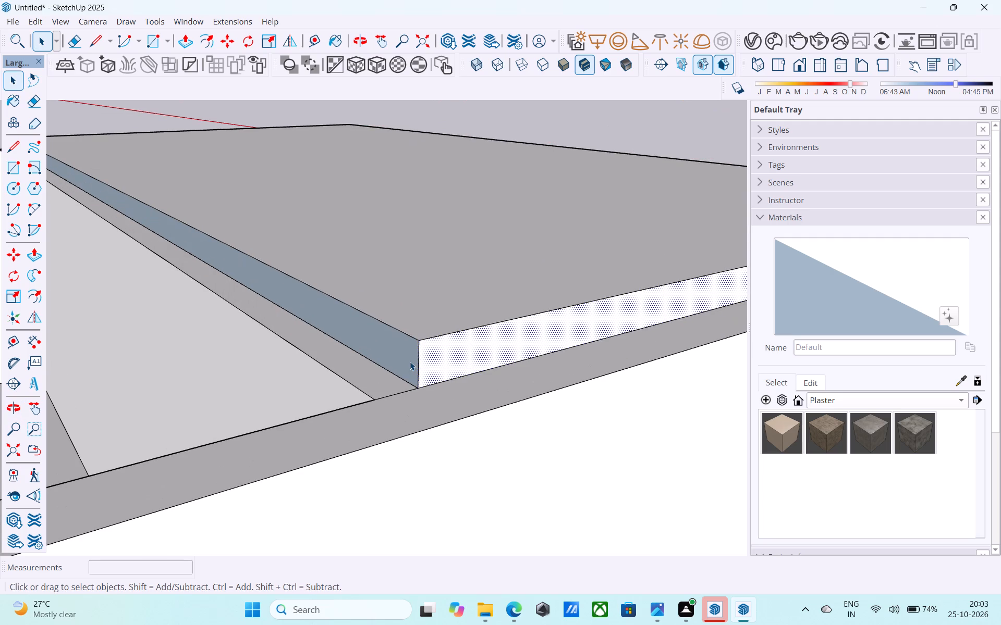
pyautogui.click(410, 361)
pyautogui.rightClick(410, 361)
pyautogui.click(433, 237)
pyautogui.press('space')
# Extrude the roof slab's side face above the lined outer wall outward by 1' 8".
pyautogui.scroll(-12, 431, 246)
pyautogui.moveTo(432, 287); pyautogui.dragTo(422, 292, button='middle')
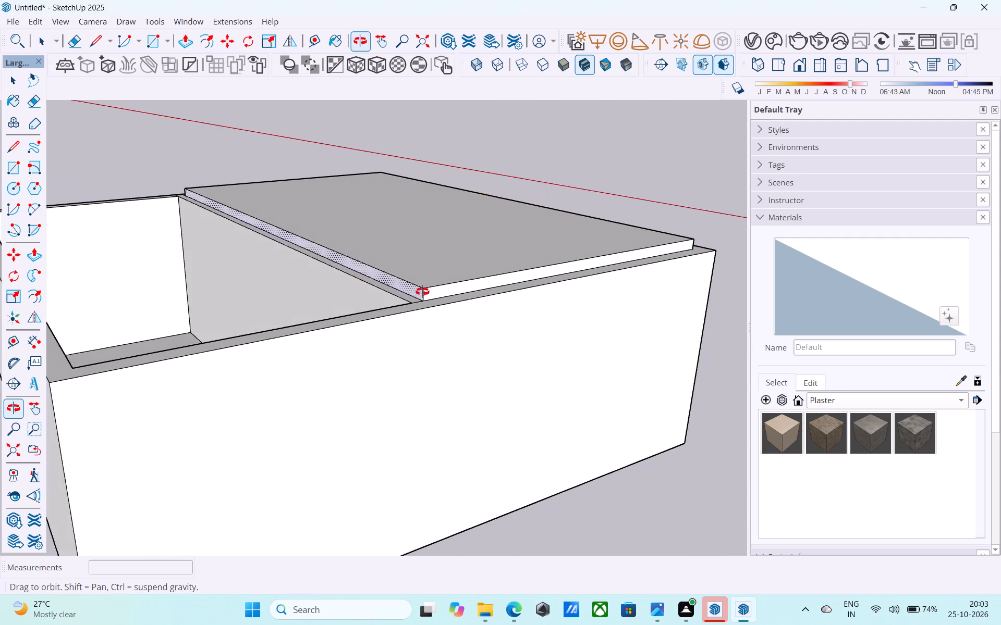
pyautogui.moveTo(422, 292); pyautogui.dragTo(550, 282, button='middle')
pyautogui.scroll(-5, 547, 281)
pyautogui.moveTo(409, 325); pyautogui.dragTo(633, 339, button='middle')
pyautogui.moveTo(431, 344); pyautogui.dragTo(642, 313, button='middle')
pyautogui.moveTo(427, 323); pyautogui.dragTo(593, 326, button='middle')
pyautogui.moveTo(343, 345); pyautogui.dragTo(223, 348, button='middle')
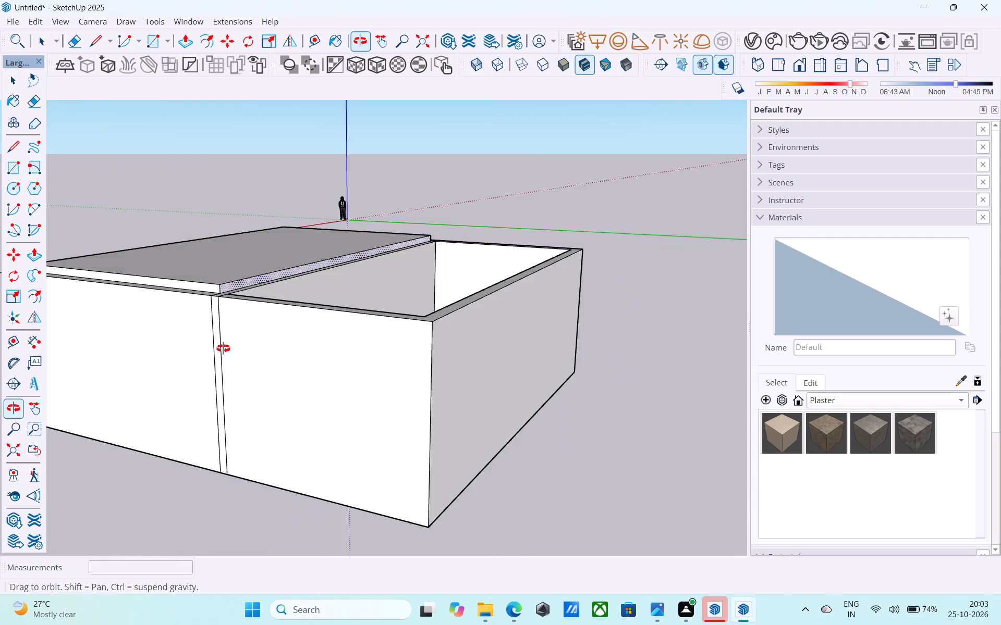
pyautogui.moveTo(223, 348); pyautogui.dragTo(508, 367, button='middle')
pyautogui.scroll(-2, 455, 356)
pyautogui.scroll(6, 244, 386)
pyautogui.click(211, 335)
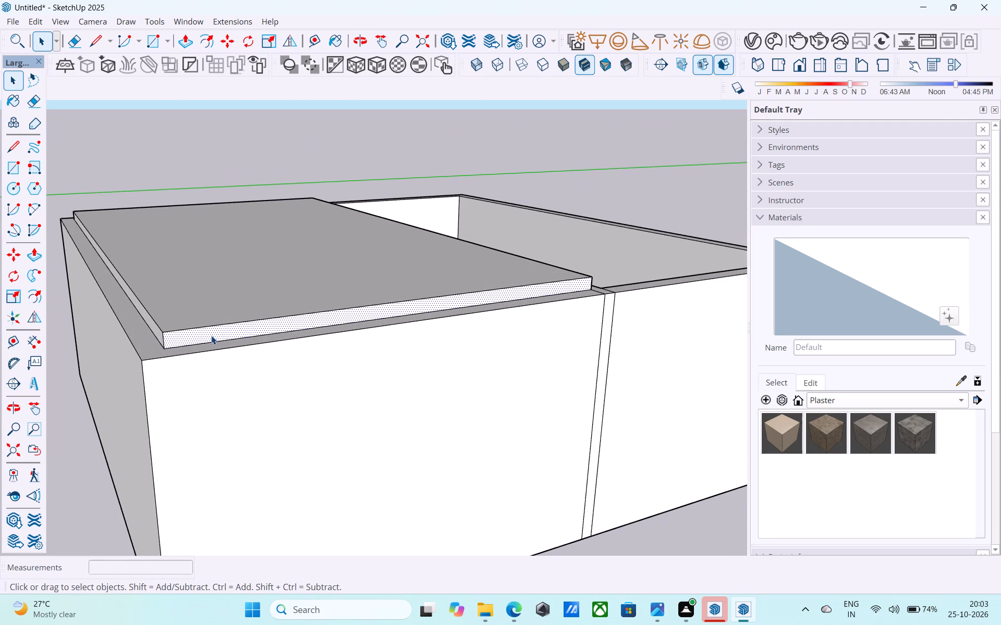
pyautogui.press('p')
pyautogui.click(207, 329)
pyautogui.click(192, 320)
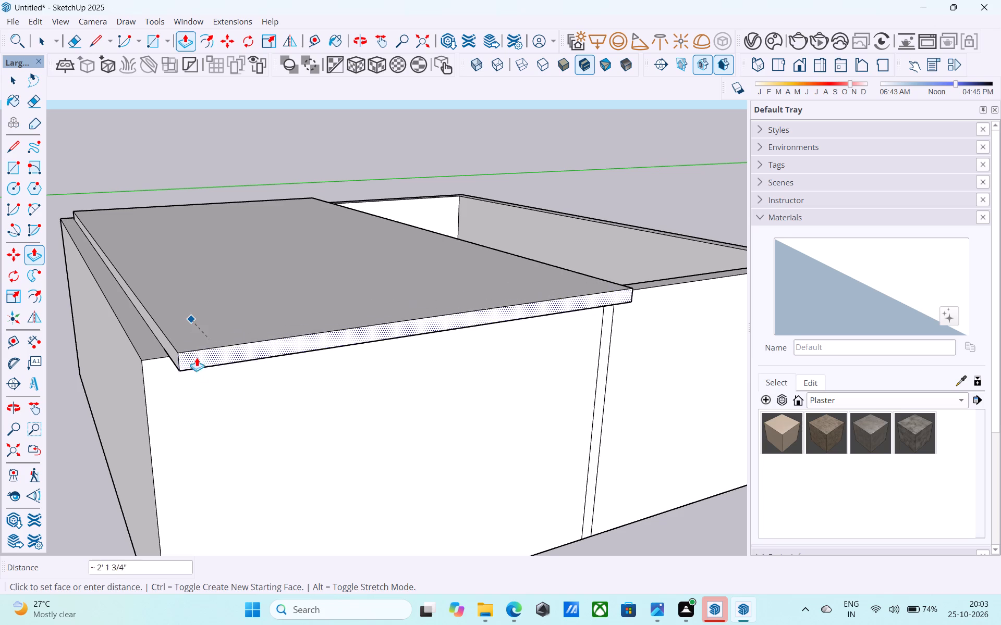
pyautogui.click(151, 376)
# Push/pull the roof slab's side above the lined outer wall flush with that wall's outer face.
pyautogui.scroll(-5, 259, 340)
pyautogui.moveTo(237, 370); pyautogui.dragTo(425, 297, button='middle')
pyautogui.scroll(4, 420, 299)
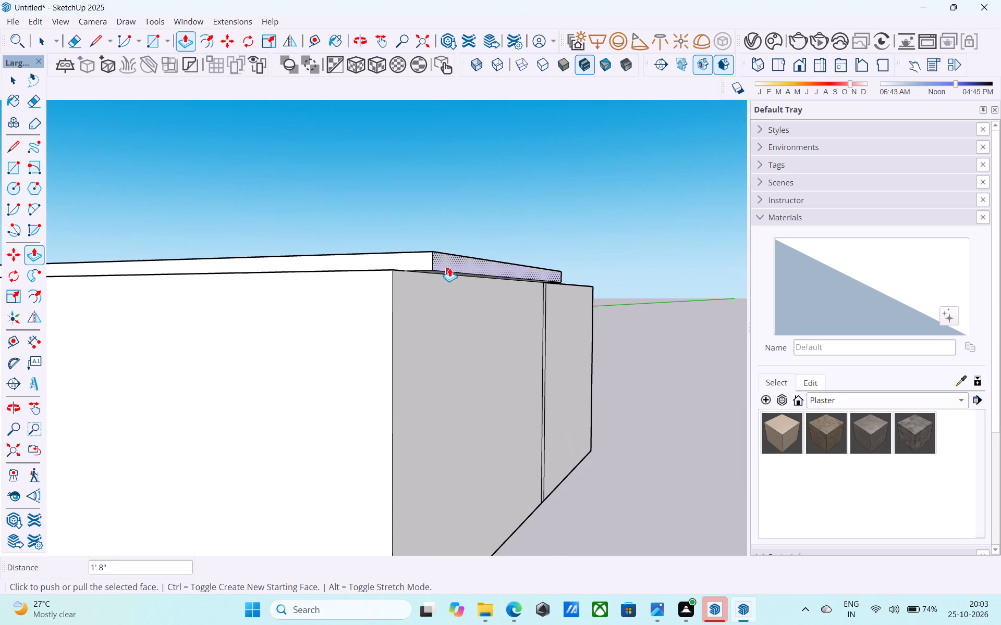
pyautogui.click(450, 265)
pyautogui.click(393, 314)
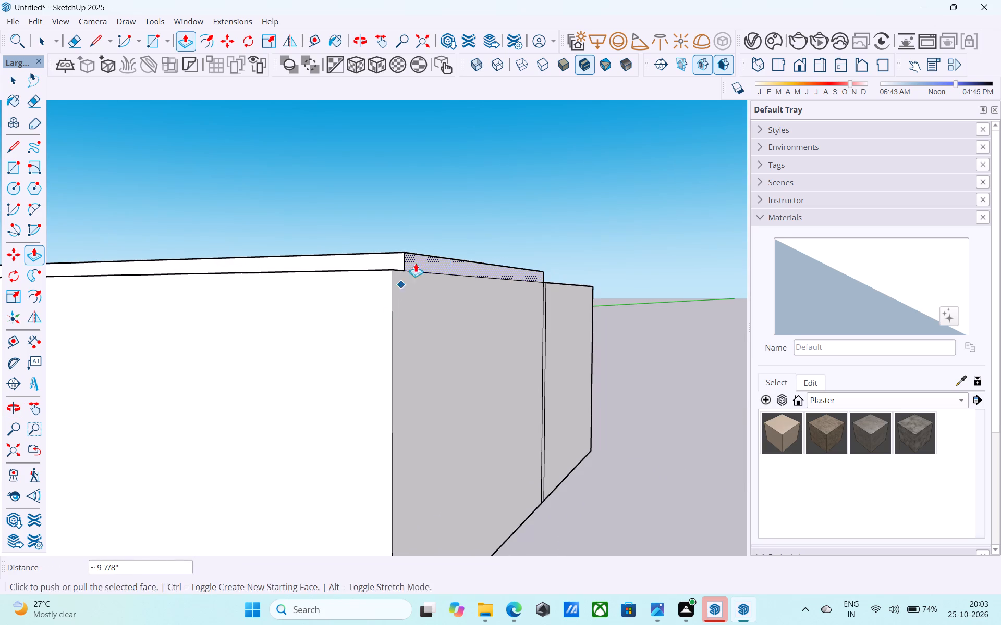
pyautogui.scroll(-5, 424, 246)
pyautogui.press('space')
# Extrude the roof slab's side above the outer wall opposite the partition until flush with that wall's outer face.
pyautogui.moveTo(425, 267); pyautogui.dragTo(425, 423, button='middle')
pyautogui.scroll(13, 414, 408)
pyautogui.scroll(-6, 407, 344)
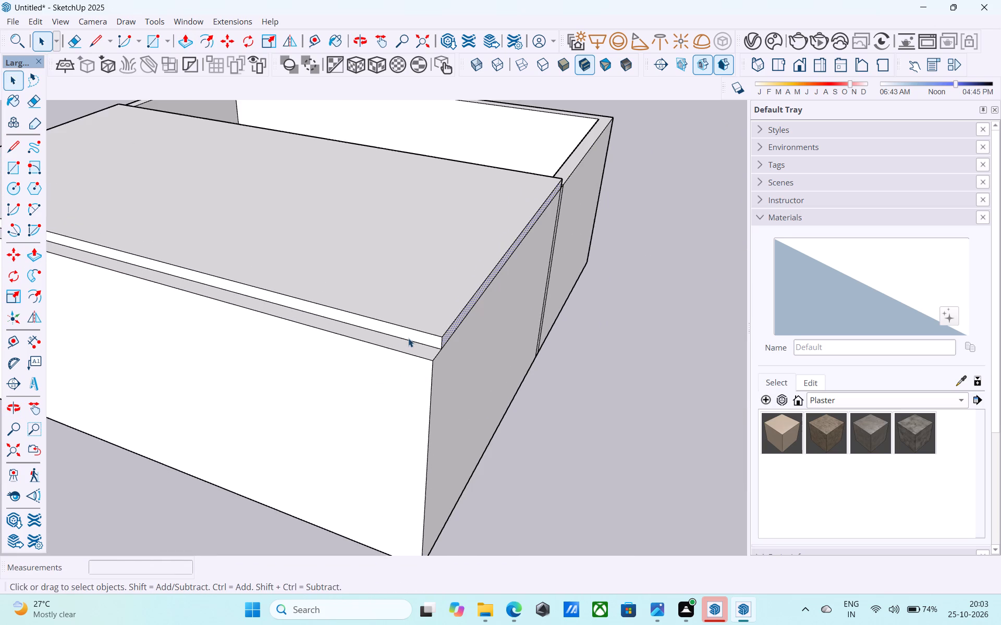
pyautogui.click(411, 335)
pyautogui.scroll(4, 411, 335)
pyautogui.press('p')
pyautogui.click(411, 335)
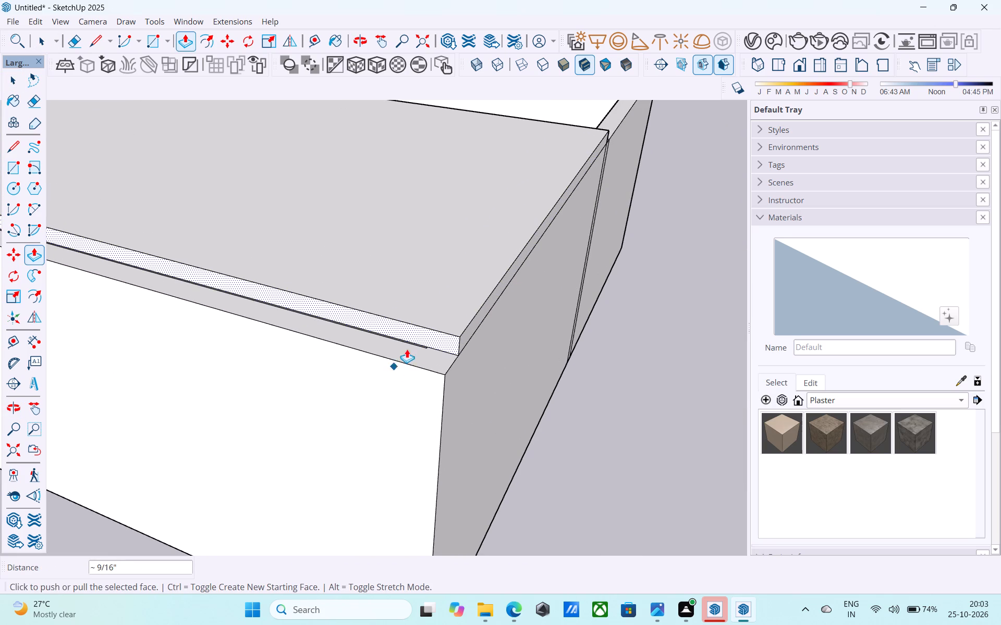
pyautogui.click(416, 337)
pyautogui.click(403, 370)
pyautogui.press('space')
# Extrude the roof slab's side above the outer wall opposite the lined one outward 9", flush with the wall's outer face.
pyautogui.scroll(-13, 402, 368)
pyautogui.moveTo(400, 362); pyautogui.dragTo(544, 335, button='middle')
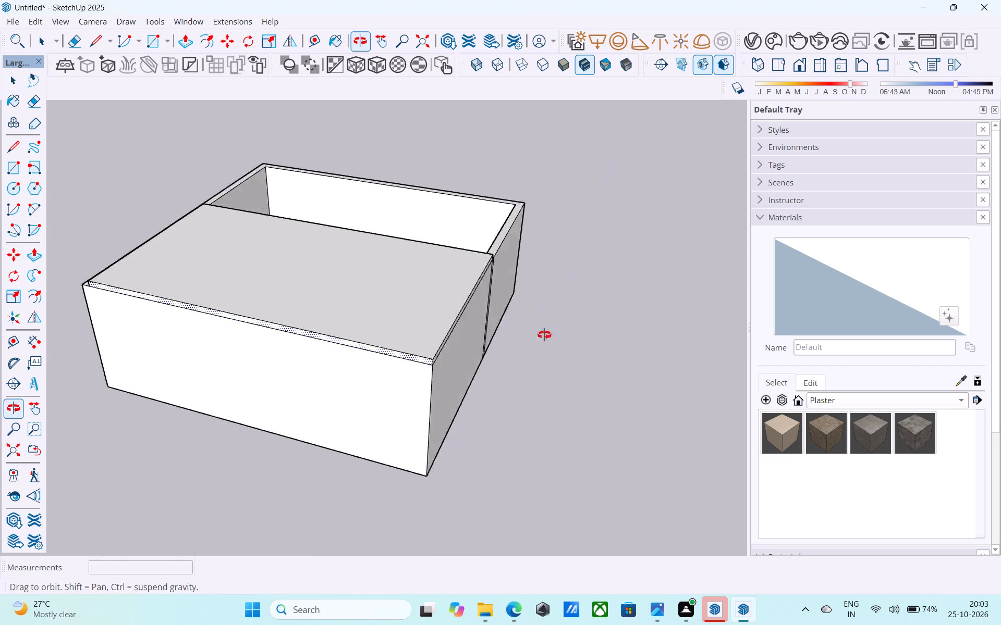
pyautogui.moveTo(544, 335); pyautogui.dragTo(575, 326, button='middle')
pyautogui.moveTo(589, 323); pyautogui.dragTo(599, 320, button='middle')
pyautogui.moveTo(461, 341); pyautogui.dragTo(725, 270, button='middle')
pyautogui.moveTo(498, 318); pyautogui.dragTo(601, 352, button='middle')
pyautogui.scroll(-4, 313, 307)
pyautogui.moveTo(311, 317); pyautogui.dragTo(405, 340, button='middle')
pyautogui.middleClick(406, 340)
pyautogui.scroll(7, 385, 352)
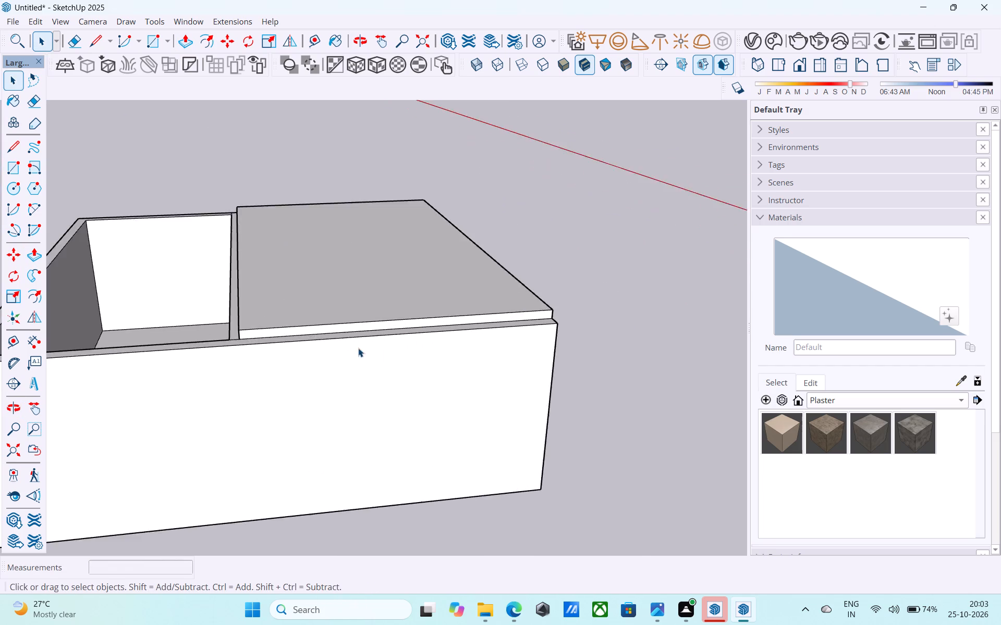
pyautogui.scroll(3, 358, 348)
pyautogui.click(323, 314)
pyautogui.press('p')
pyautogui.click(323, 314)
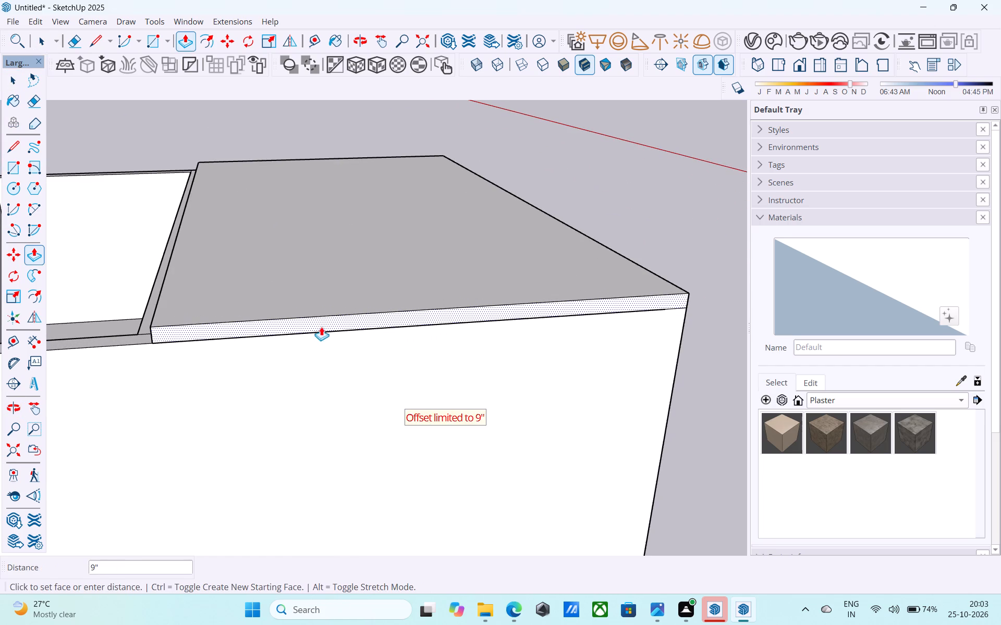
pyautogui.click(320, 336)
pyautogui.press('space')
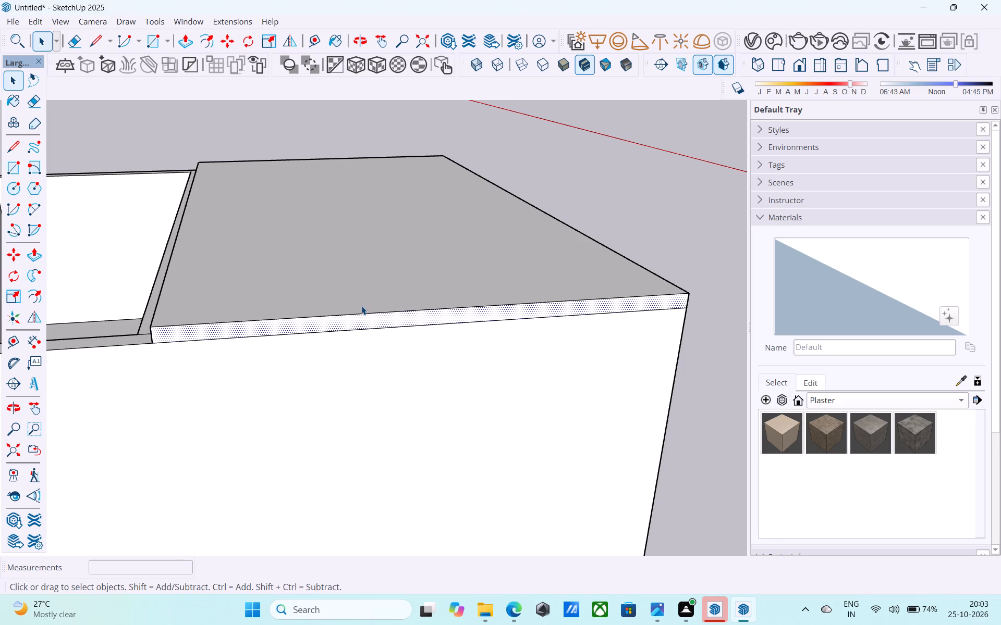
# Examine the building from all sides to check how the roof slab's edges align with the outer walls.
pyautogui.scroll(-14, 360, 309)
pyautogui.moveTo(345, 312); pyautogui.dragTo(565, 298, button='middle')
pyautogui.scroll(-1, 363, 315)
pyautogui.moveTo(423, 329); pyautogui.dragTo(639, 321, button='middle')
pyautogui.middleClick(647, 319)
pyautogui.moveTo(431, 343); pyautogui.dragTo(530, 311, button='middle')
pyautogui.middleClick(538, 308)
pyautogui.scroll(-6, 518, 297)
pyautogui.moveTo(413, 346); pyautogui.dragTo(633, 381, button='middle')
pyautogui.moveTo(499, 359); pyautogui.dragTo(605, 356, button='middle')
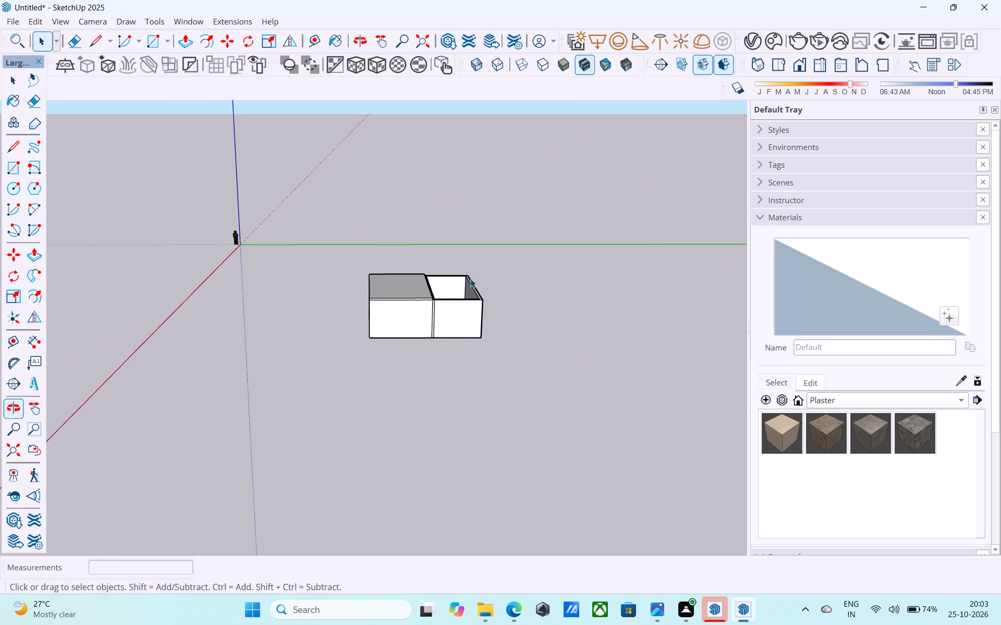
pyautogui.scroll(1, 465, 278)
pyautogui.scroll(-1, 560, 277)
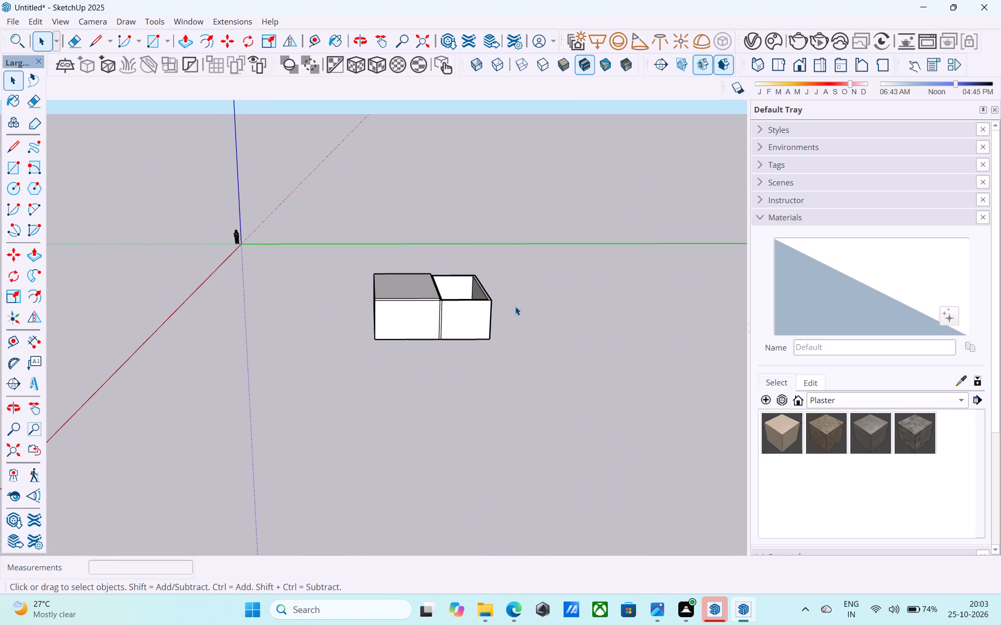
pyautogui.scroll(6, 467, 304)
pyautogui.scroll(-5, 466, 303)
pyautogui.moveTo(466, 303); pyautogui.dragTo(474, 465, button='middle')
pyautogui.middleClick(474, 465)
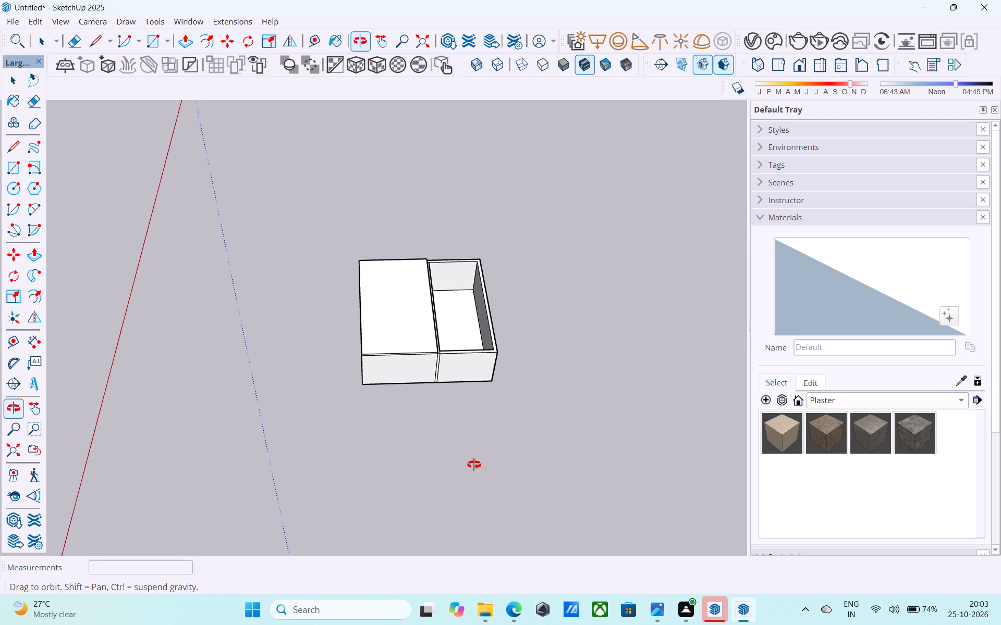
pyautogui.moveTo(483, 401); pyautogui.dragTo(586, 368, button='middle')
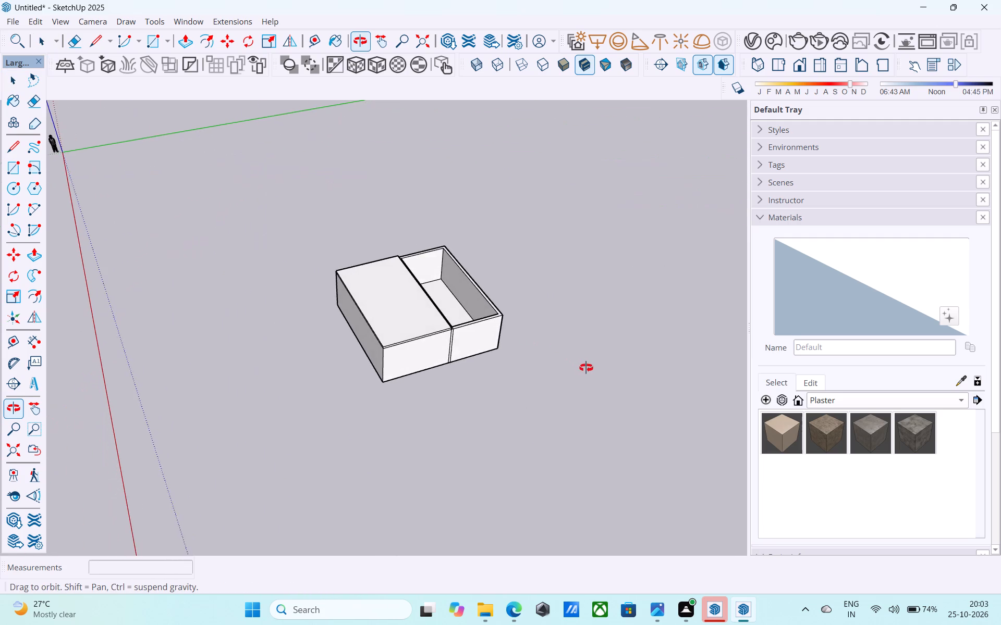
pyautogui.moveTo(586, 368); pyautogui.dragTo(587, 369, button='middle')
pyautogui.scroll(5, 444, 337)
pyautogui.moveTo(351, 343); pyautogui.dragTo(763, 297, button='middle')
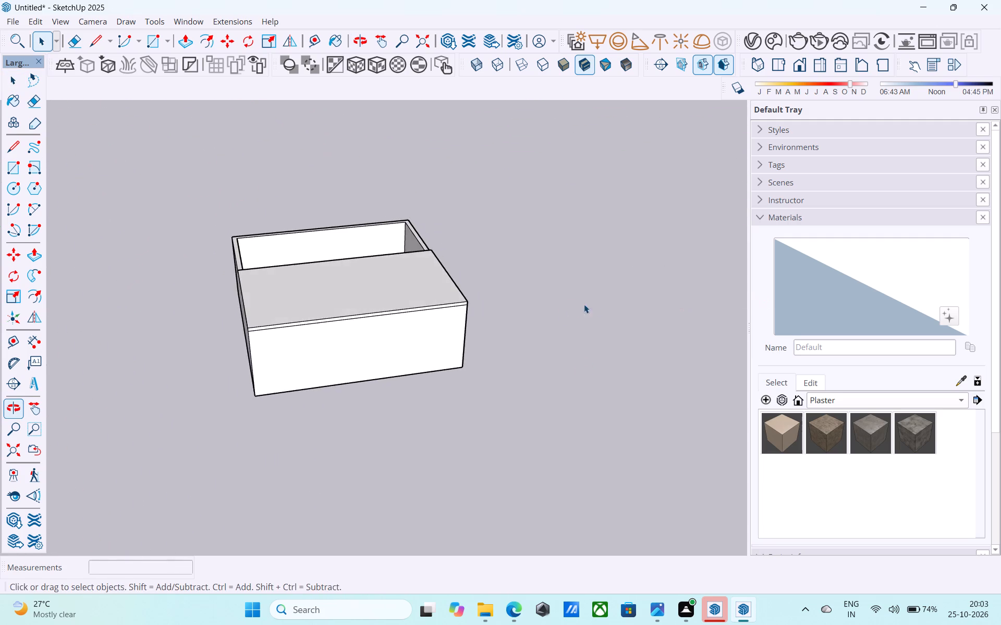
pyautogui.scroll(-3, 549, 318)
pyautogui.moveTo(367, 337); pyautogui.dragTo(709, 314, button='middle')
pyautogui.scroll(10, 375, 326)
pyautogui.scroll(-5, 348, 330)
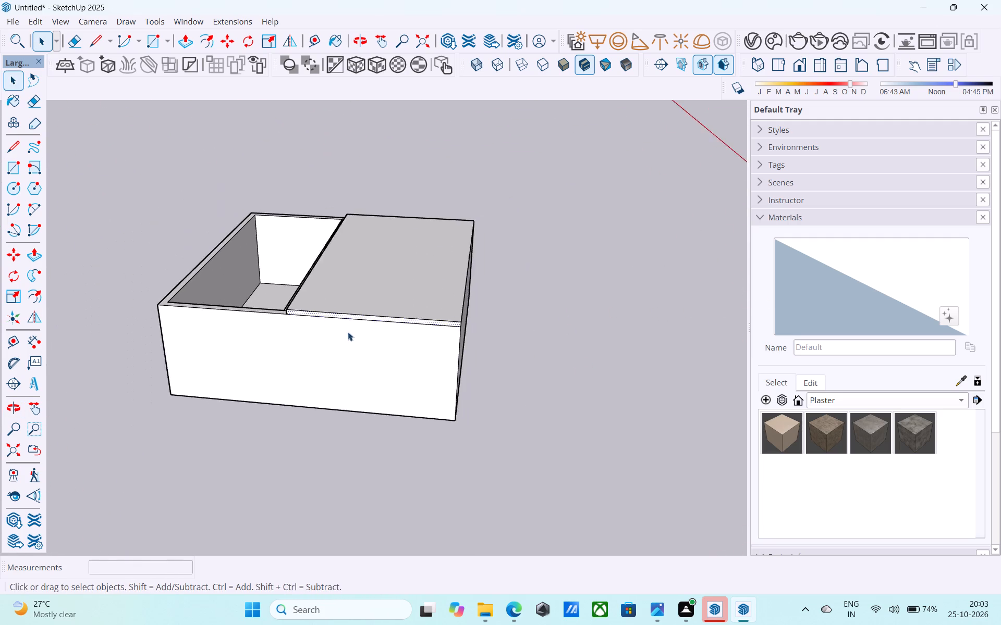
pyautogui.moveTo(347, 337); pyautogui.dragTo(582, 332, button='middle')
pyautogui.scroll(6, 435, 374)
pyautogui.scroll(-4, 417, 362)
# Push the outer face of the wall opposite the lined one inward 9", through the wall's full thickness.
pyautogui.moveTo(414, 364); pyautogui.dragTo(417, 419, button='middle')
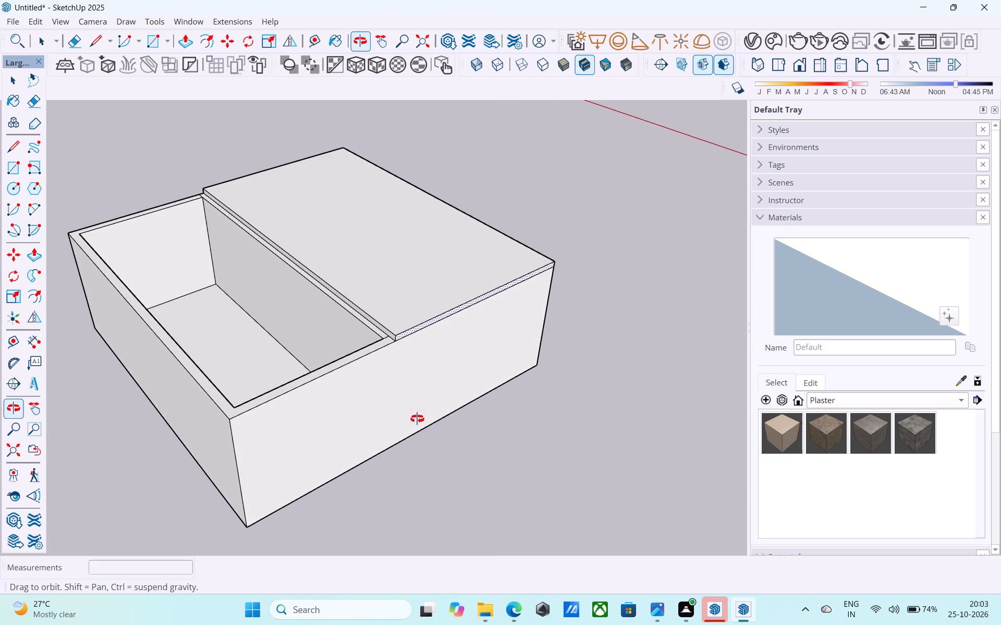
pyautogui.moveTo(417, 419); pyautogui.dragTo(415, 417, button='middle')
pyautogui.moveTo(399, 380); pyautogui.dragTo(418, 430, button='middle')
pyautogui.moveTo(418, 430); pyautogui.dragTo(443, 434, button='middle')
pyautogui.click(432, 428)
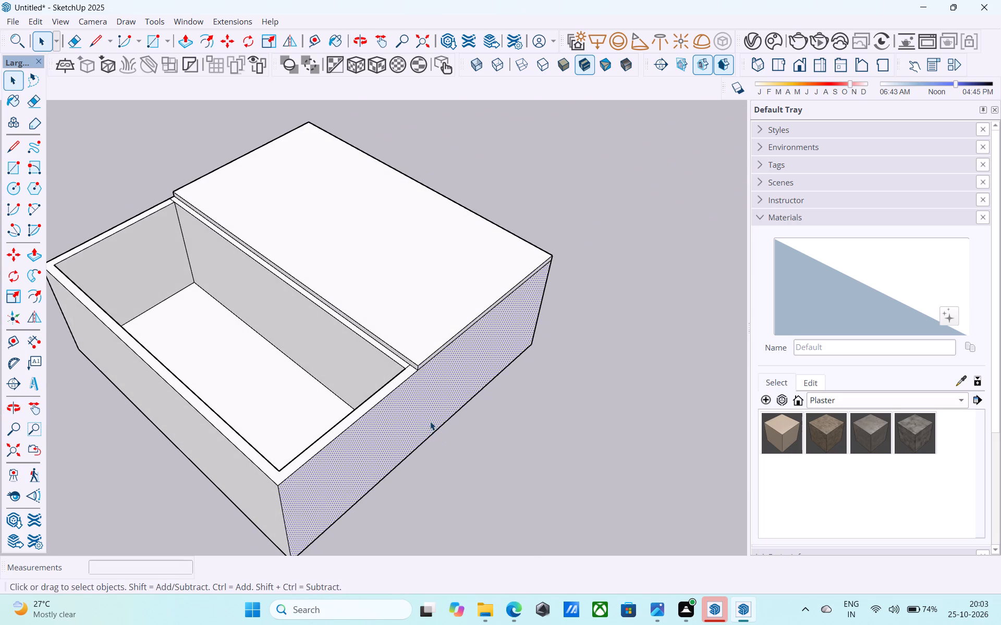
pyautogui.press('p')
pyautogui.click(429, 418)
pyautogui.click(374, 380)
pyautogui.press('space')
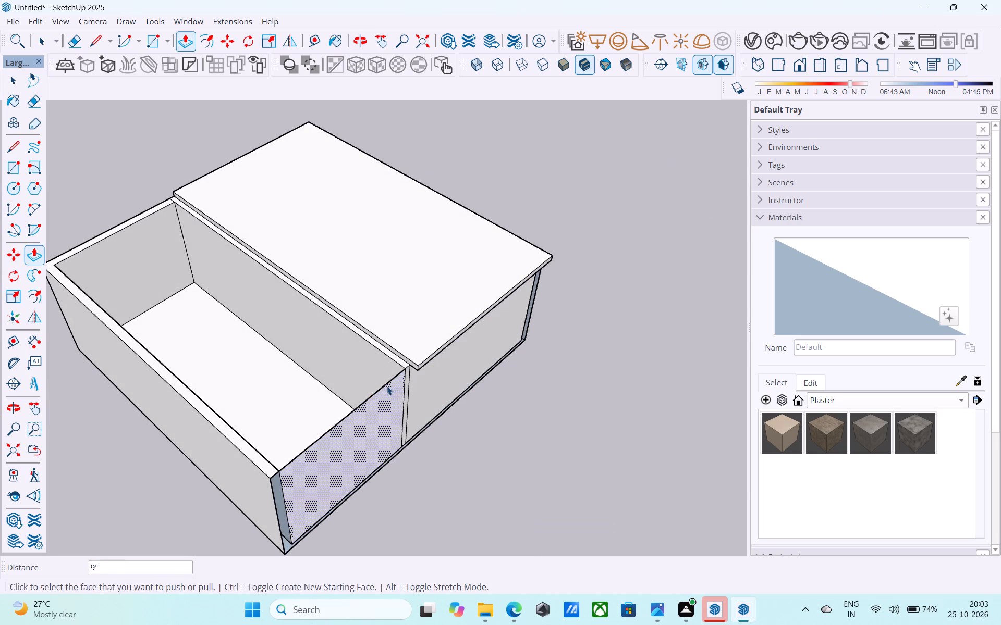
# Delete the two remaining faces that close off the smaller and larger rooms on the pushed-in side.
pyautogui.click(385, 434)
pyautogui.press('Delete')
pyautogui.click(450, 370)
pyautogui.press('Delete')
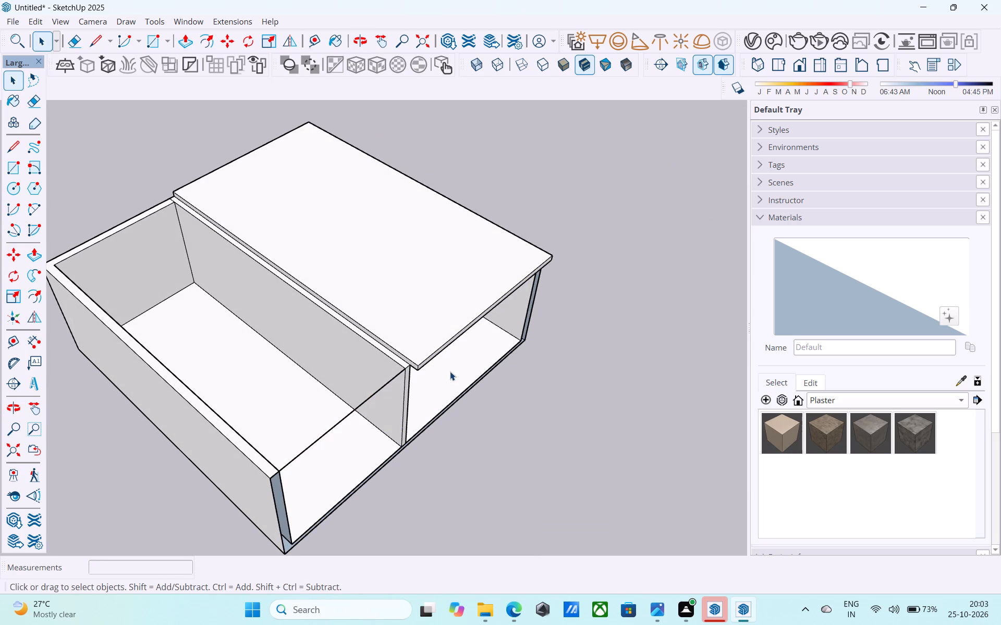
# Draw a rectangle over the end of the smaller room's outer wall on the opened side, from its top outer corner to its inner base corner.
pyautogui.moveTo(450, 372); pyautogui.dragTo(376, 286, button='middle')
pyautogui.middleClick(376, 286)
pyautogui.press('r')
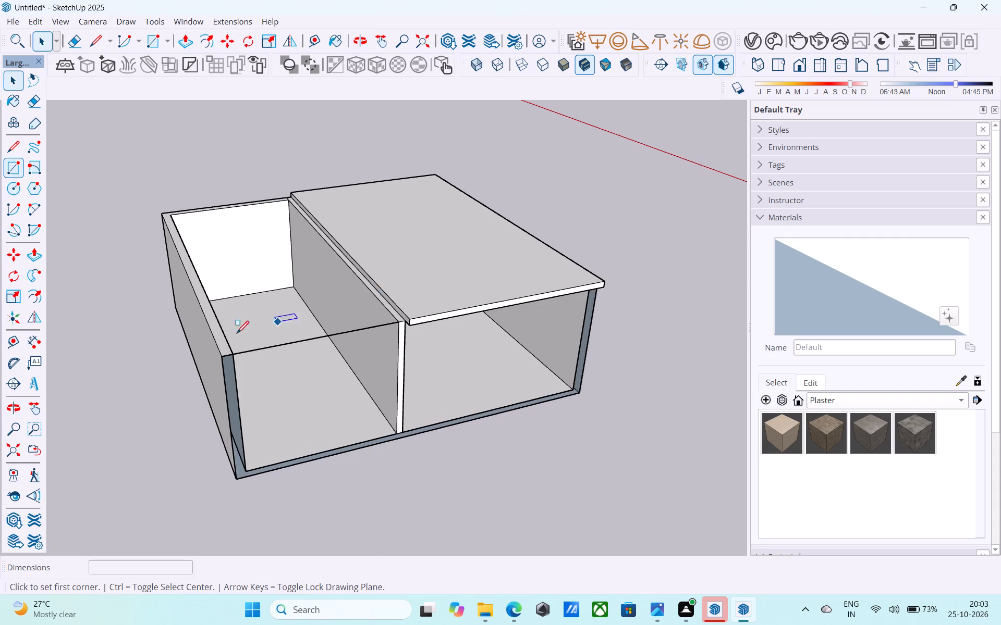
pyautogui.scroll(5, 203, 344)
pyautogui.click(244, 369)
pyautogui.scroll(-8, 261, 364)
pyautogui.scroll(4, 262, 451)
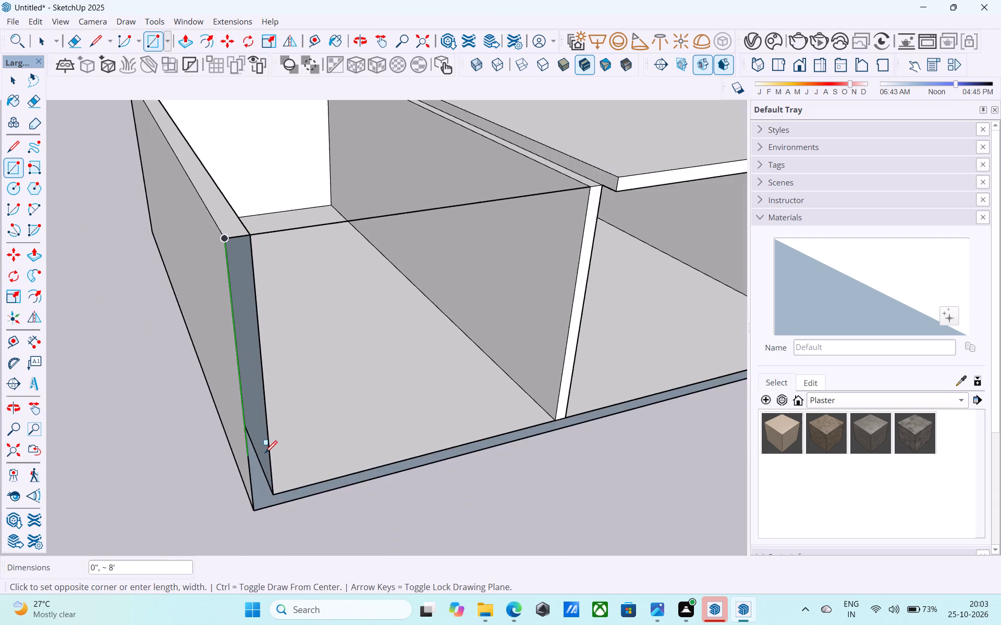
pyautogui.scroll(5, 265, 454)
pyautogui.click(274, 503)
pyautogui.scroll(-5, 270, 501)
pyautogui.scroll(1, 264, 499)
pyautogui.scroll(-2, 262, 498)
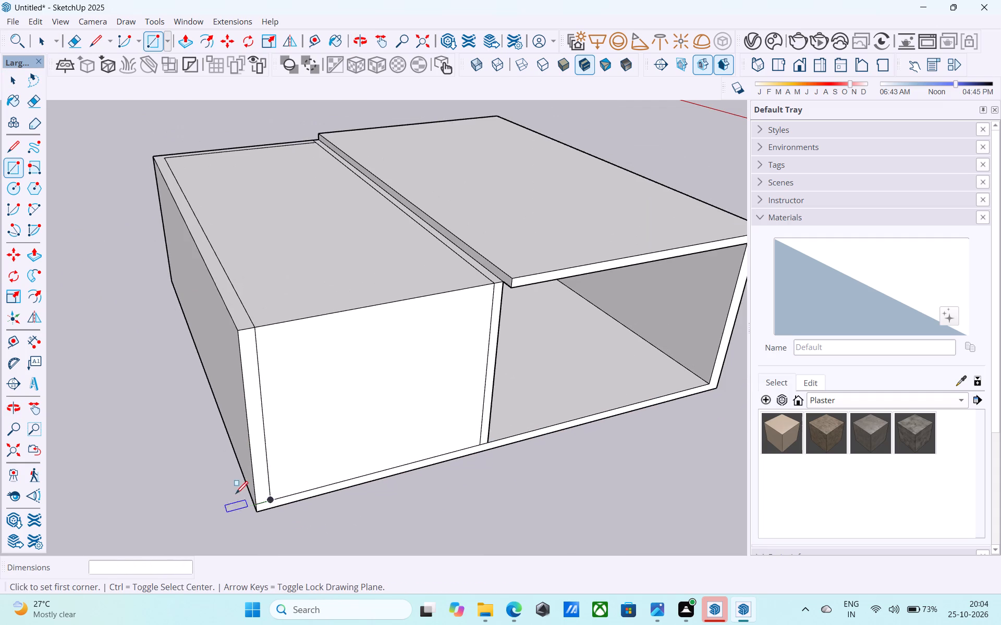
# Delete the face that closes off the smaller room on the opened side.
pyautogui.press('space')
pyautogui.click(282, 446)
pyautogui.press('Delete')
pyautogui.scroll(-7, 296, 363)
pyautogui.moveTo(263, 351); pyautogui.dragTo(231, 330, button='middle')
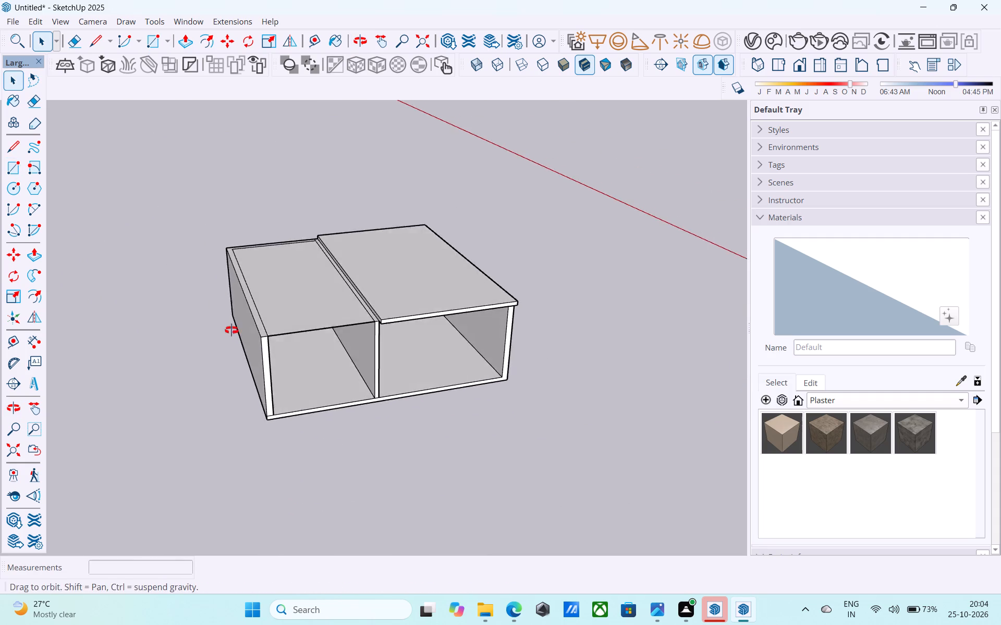
pyautogui.moveTo(231, 330); pyautogui.dragTo(230, 330, button='middle')
# Push the partition's end face on the opened side inward 10'.
pyautogui.scroll(6, 407, 292)
pyautogui.moveTo(349, 375); pyautogui.dragTo(344, 373)
pyautogui.click(341, 372)
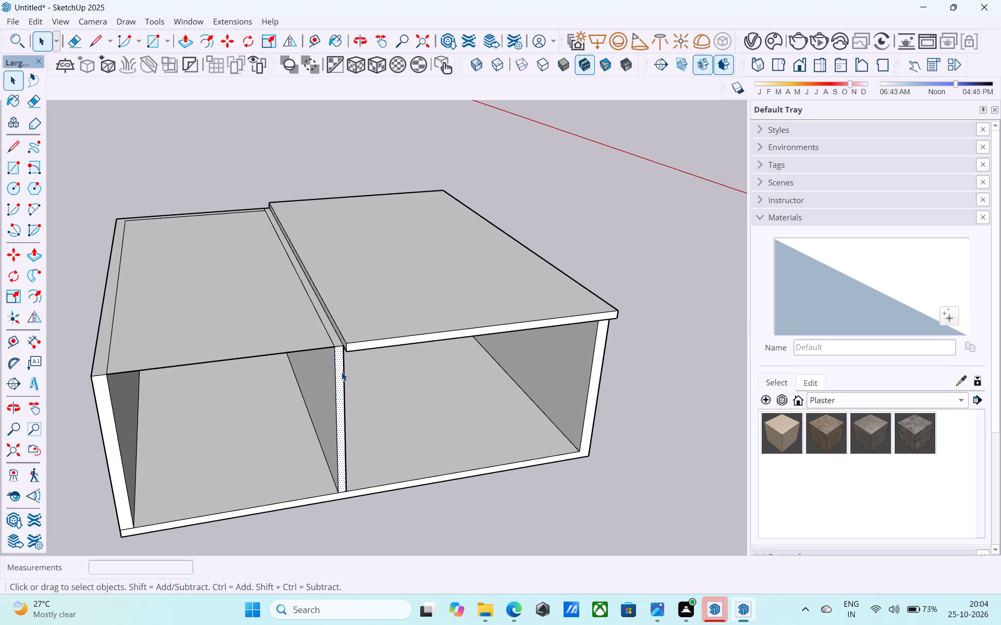
pyautogui.press('p')
pyautogui.click(341, 372)
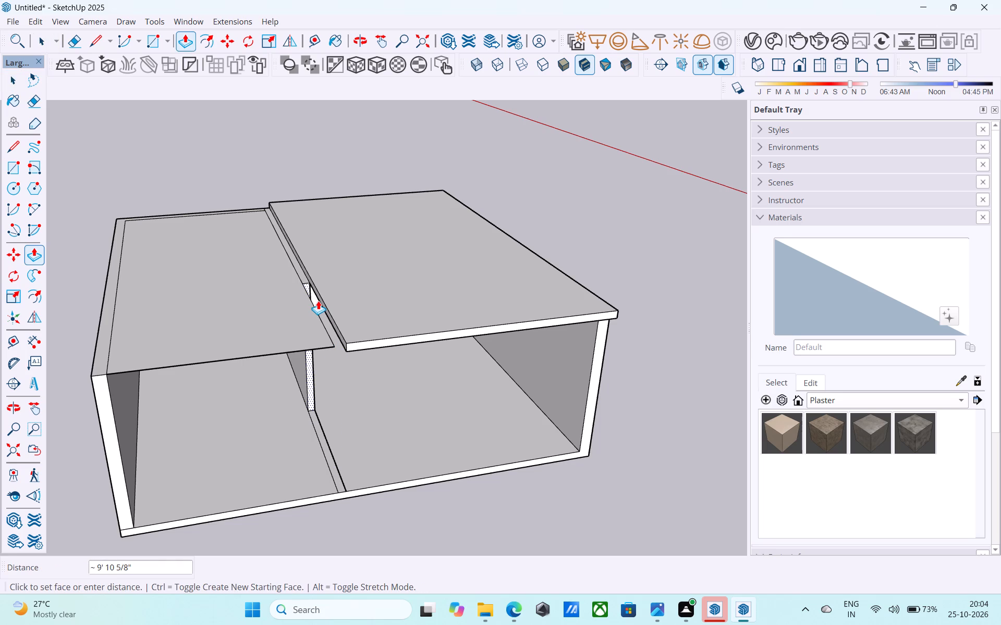
pyautogui.write('10')
pyautogui.press("'")
pyautogui.press('Return')
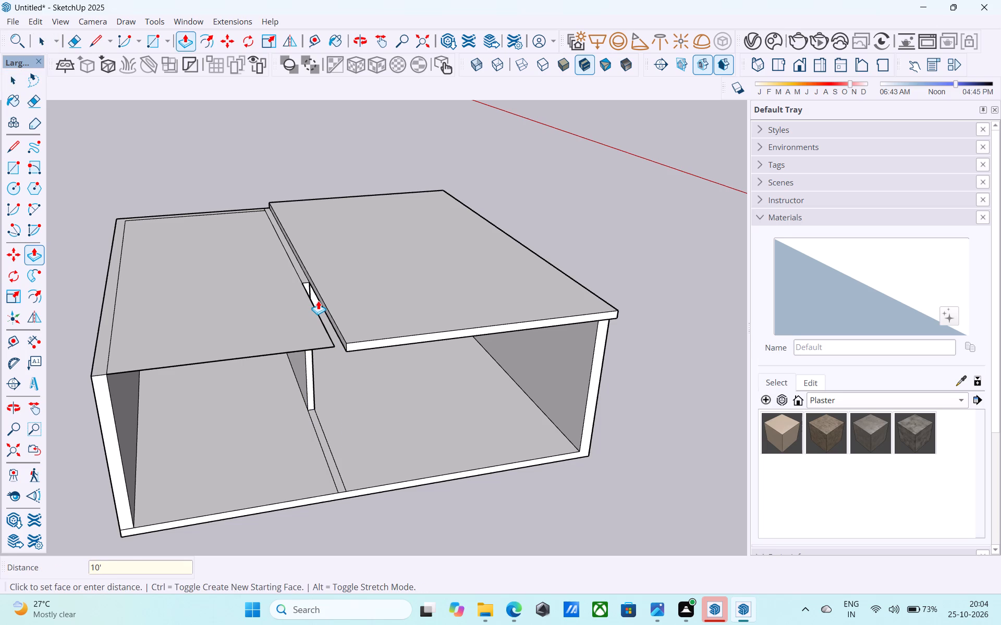
# Push the end face of the smaller room's outer wall inward, level with the partition's recessed end.
pyautogui.doubleClick(114, 427)
pyautogui.doubleClick(113, 426)
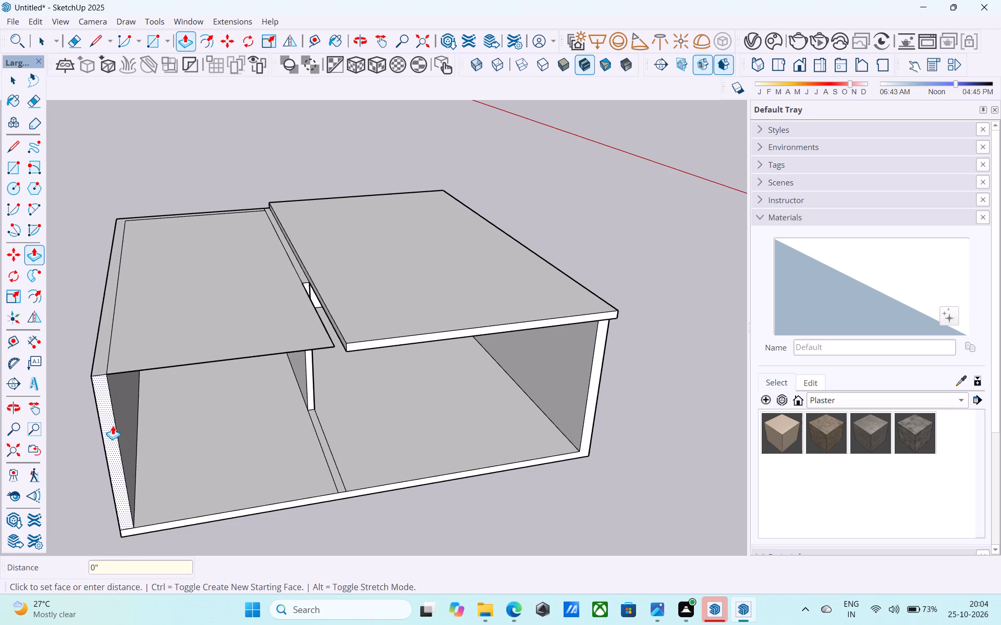
pyautogui.click(110, 424)
pyautogui.scroll(9, 277, 320)
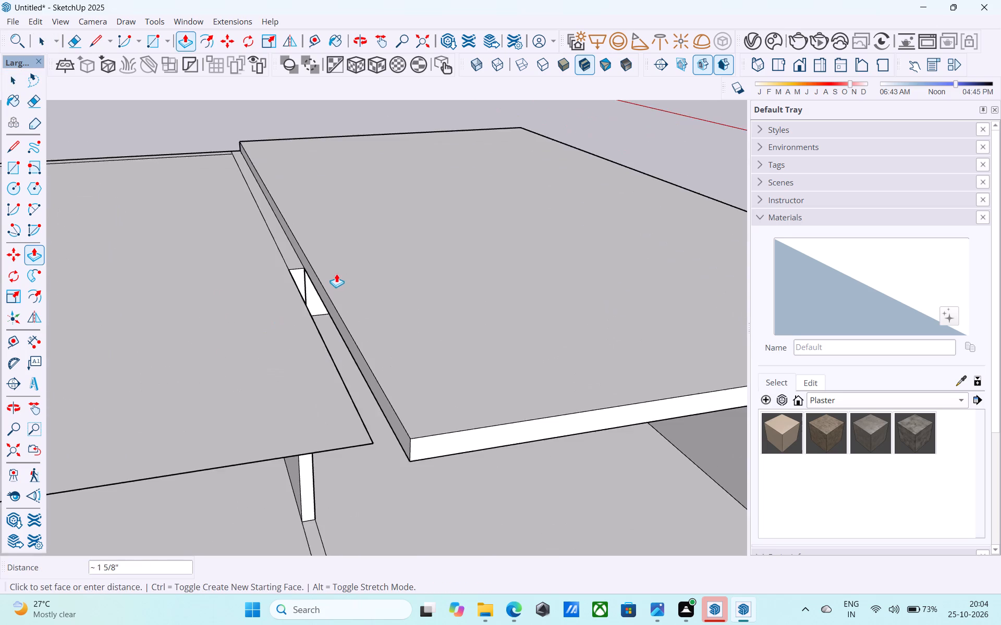
pyautogui.scroll(2, 336, 273)
pyautogui.click(290, 263)
# Push the joined front face of the floor edge and the larger room's outer wall inward by the same distance as the smaller room's wall.
pyautogui.scroll(-17, 290, 263)
pyautogui.moveTo(324, 298); pyautogui.dragTo(325, 299, button='middle')
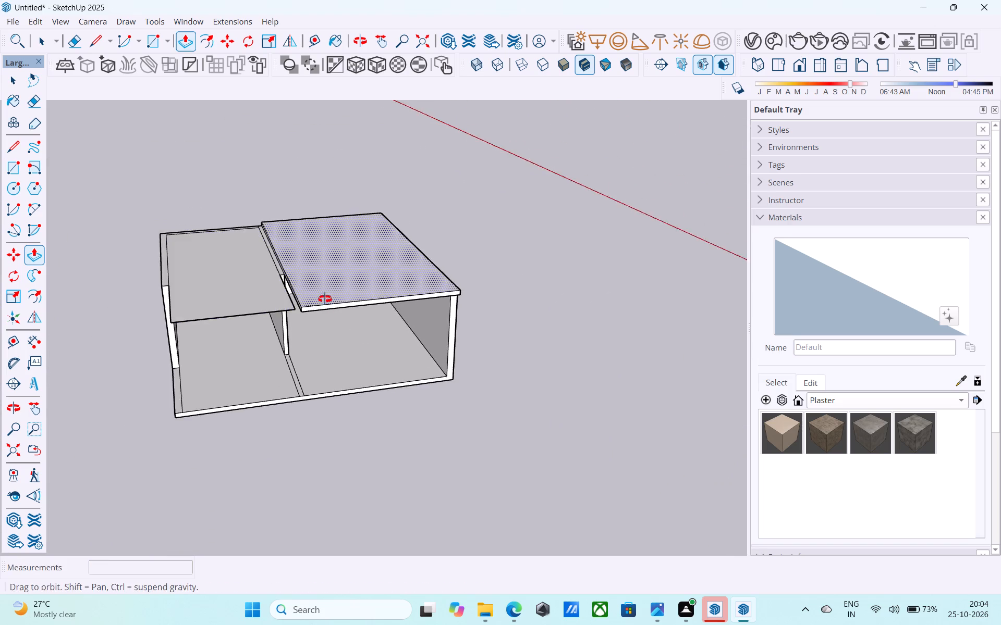
pyautogui.moveTo(325, 299); pyautogui.dragTo(253, 311, button='middle')
pyautogui.scroll(3, 361, 355)
pyautogui.doubleClick(460, 331)
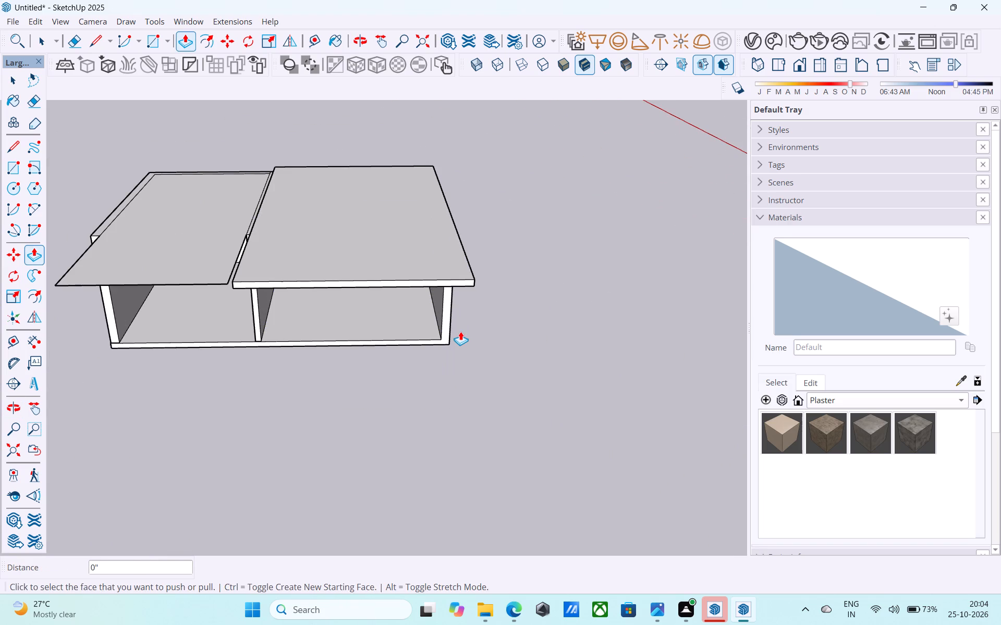
# Reverse the two back-facing faces on the underside of the roof slab's overhang over the larger room.
pyautogui.scroll(-5, 460, 331)
pyautogui.moveTo(461, 330); pyautogui.dragTo(403, 152, button='middle')
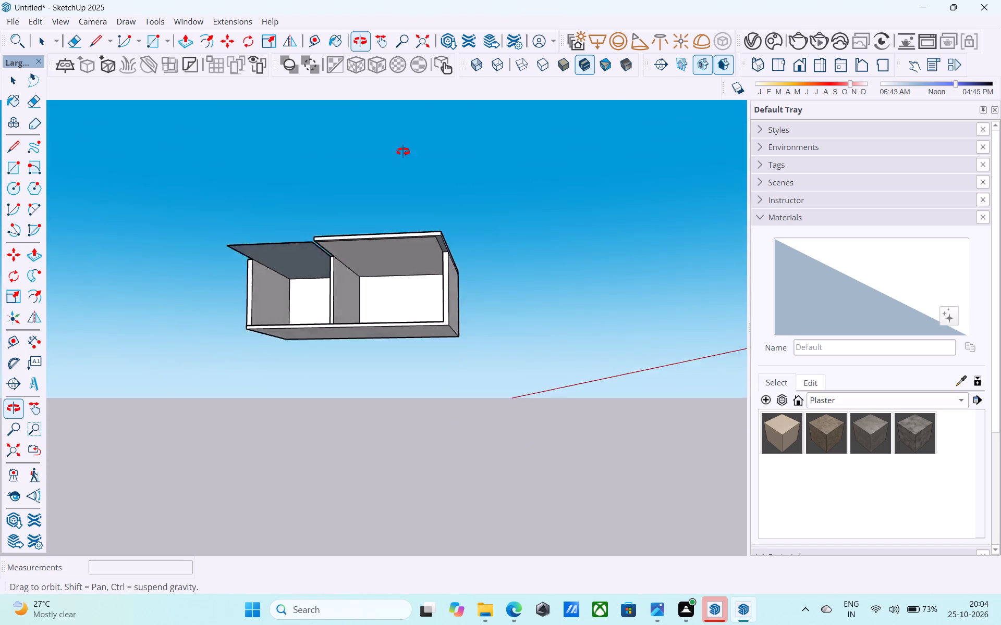
pyautogui.moveTo(403, 152); pyautogui.dragTo(451, 101, button='middle')
pyautogui.scroll(15, 440, 227)
pyautogui.moveTo(450, 229); pyautogui.dragTo(457, 228)
pyautogui.scroll(7, 477, 222)
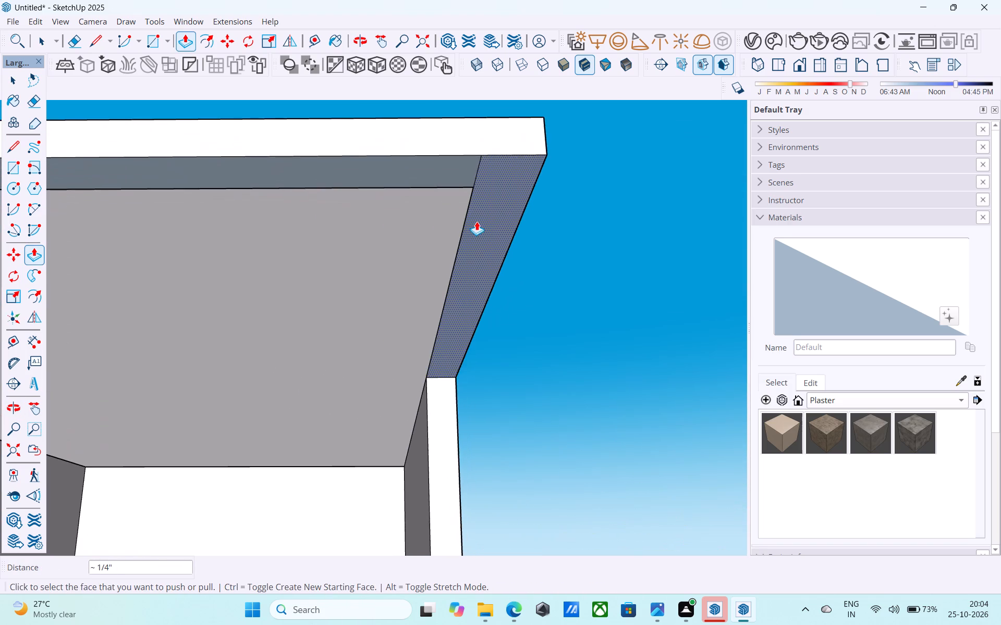
pyautogui.press('space')
pyautogui.moveTo(472, 218); pyautogui.dragTo(425, 261, button='middle')
pyautogui.middleClick(425, 261)
pyautogui.click(433, 244)
pyautogui.rightClick(434, 244)
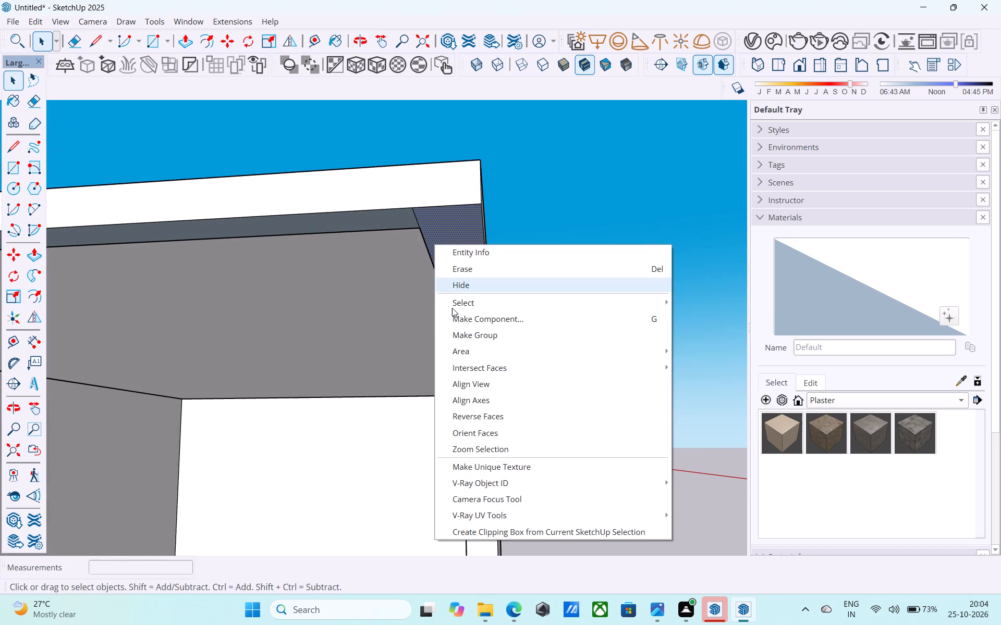
pyautogui.click(466, 417)
pyautogui.click(389, 220)
pyautogui.rightClick(390, 220)
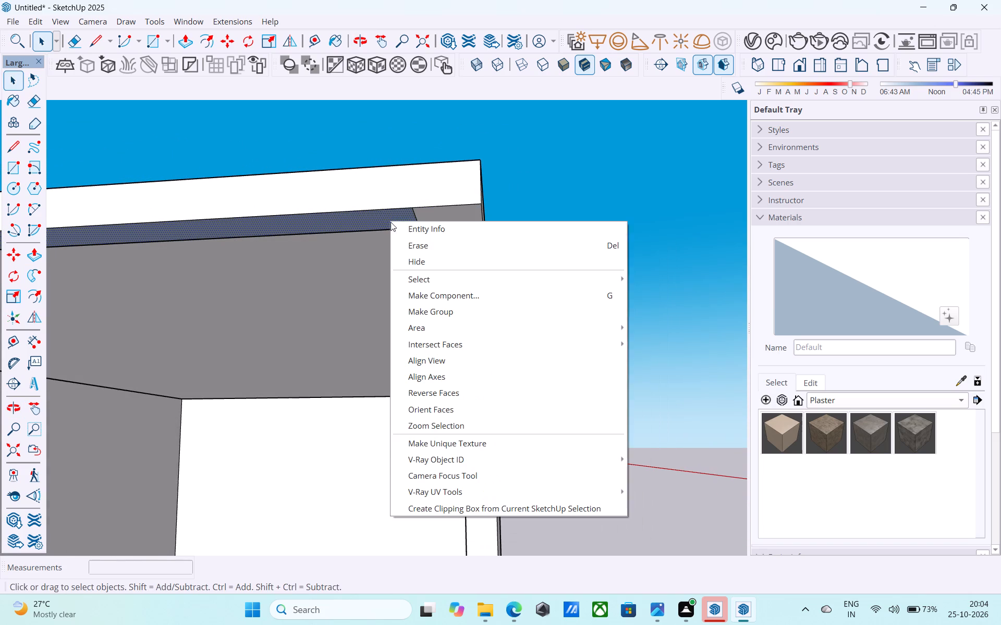
pyautogui.click(448, 391)
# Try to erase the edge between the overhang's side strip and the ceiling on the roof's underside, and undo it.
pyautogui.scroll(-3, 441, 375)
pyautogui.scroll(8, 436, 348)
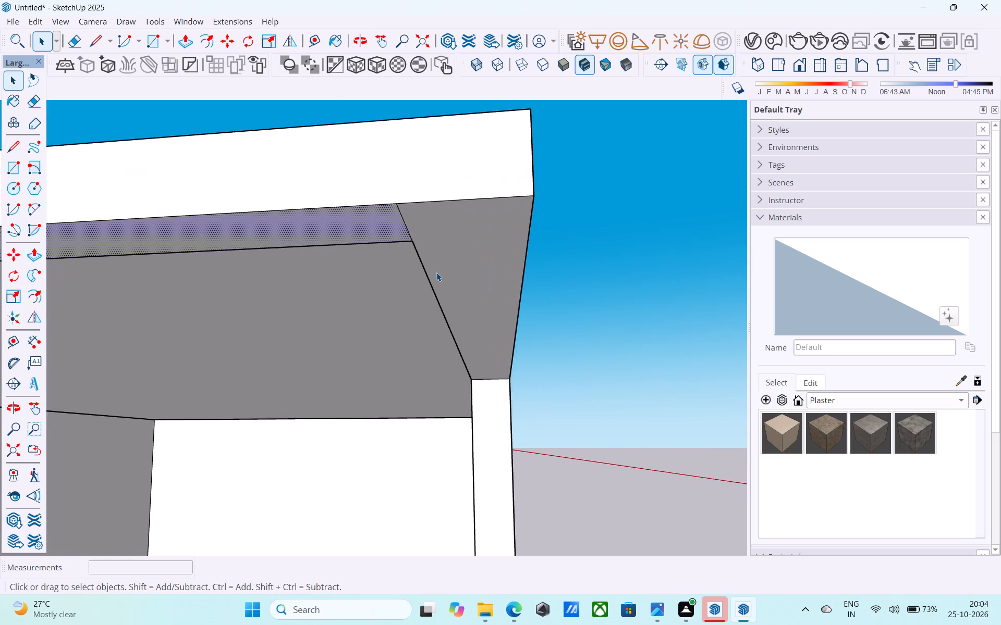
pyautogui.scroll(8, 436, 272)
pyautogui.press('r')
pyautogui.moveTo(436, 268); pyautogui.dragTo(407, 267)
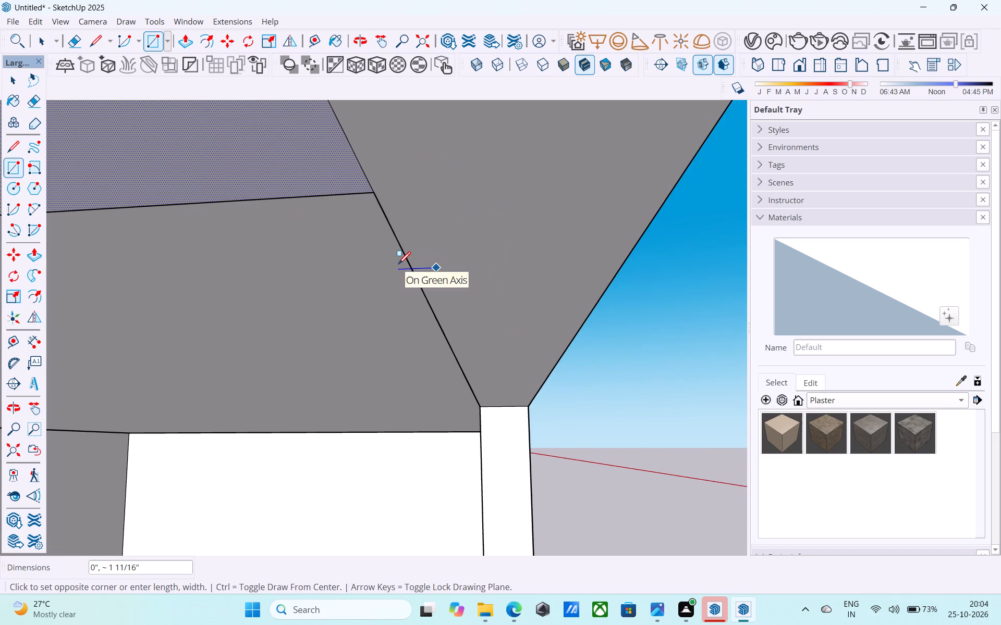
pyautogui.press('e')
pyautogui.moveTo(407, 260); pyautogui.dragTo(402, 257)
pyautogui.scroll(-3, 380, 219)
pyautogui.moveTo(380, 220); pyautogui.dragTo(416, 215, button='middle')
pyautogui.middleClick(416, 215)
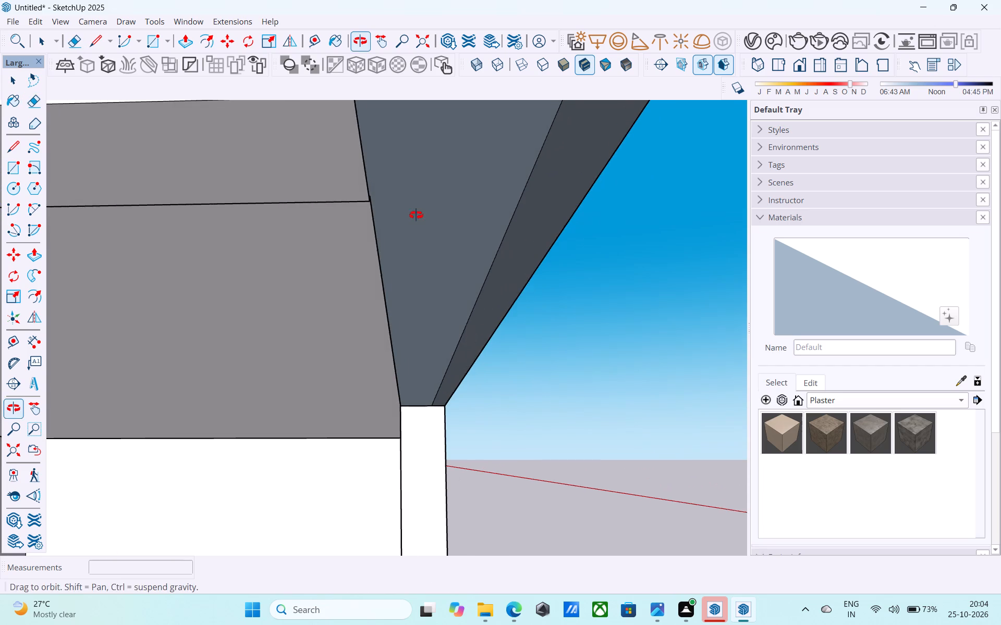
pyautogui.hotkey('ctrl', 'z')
# Push/Pull the larger room's ceiling face level with the underside of the roof overhang.
pyautogui.scroll(-7, 410, 216)
pyautogui.moveTo(404, 251); pyautogui.dragTo(225, 272, button='middle')
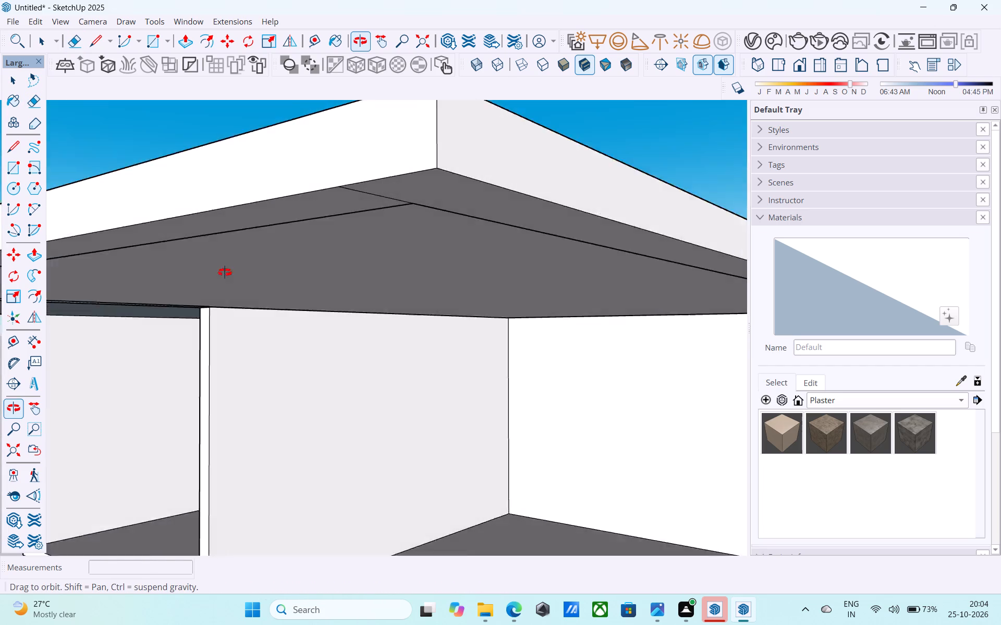
pyautogui.moveTo(225, 272); pyautogui.dragTo(231, 259, button='middle')
pyautogui.moveTo(231, 259); pyautogui.dragTo(248, 252, button='middle')
pyautogui.press('space')
pyautogui.scroll(4, 359, 260)
pyautogui.click(365, 257)
pyautogui.scroll(-5, 366, 255)
pyautogui.press('p')
pyautogui.click(412, 242)
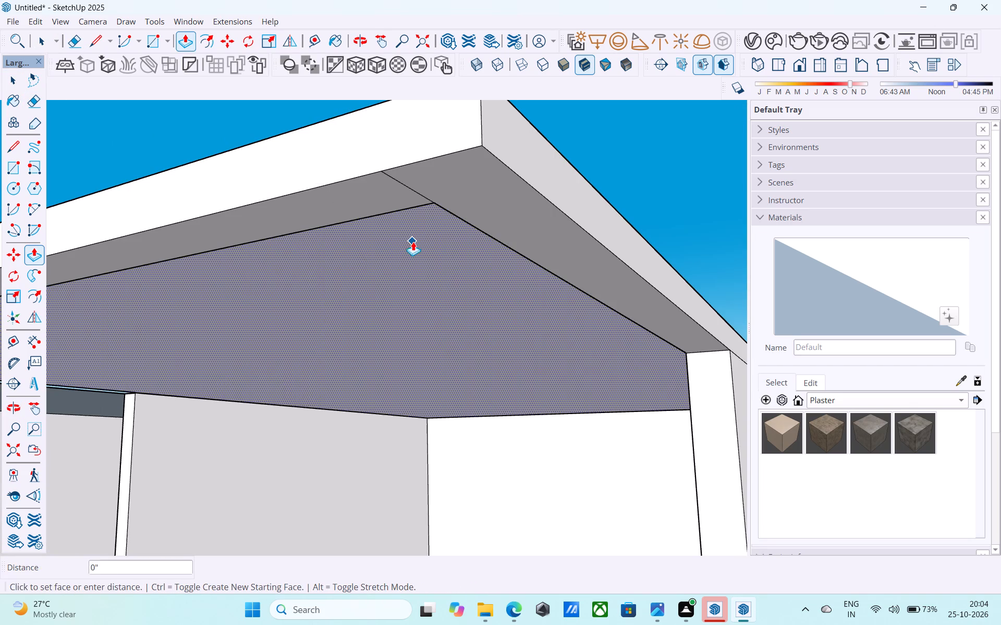
pyautogui.click(479, 185)
# Erase the leftover edges dividing the roof slab's underside around the overhang corner.
pyautogui.press('r')
pyautogui.moveTo(450, 189); pyautogui.dragTo(404, 221)
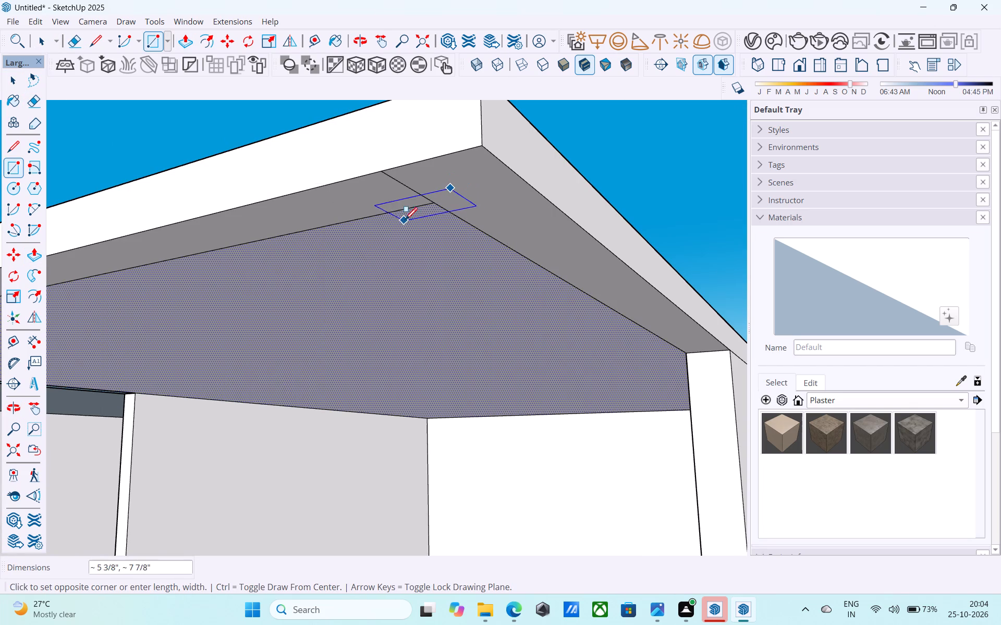
pyautogui.press('e')
pyautogui.moveTo(451, 191); pyautogui.dragTo(403, 224)
pyautogui.scroll(-6, 435, 210)
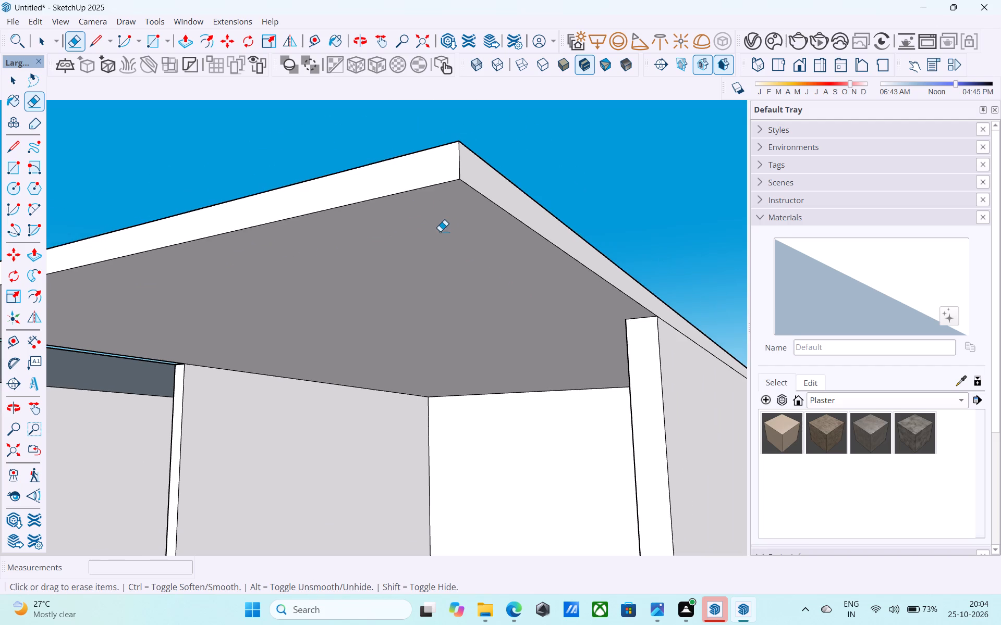
pyautogui.press('space')
# Push the roof slab's front face back flush with the end of the larger room's outer wall.
pyautogui.scroll(-1, 441, 234)
pyautogui.moveTo(441, 236); pyautogui.dragTo(536, 272, button='middle')
pyautogui.scroll(-5, 536, 272)
pyautogui.click(524, 247)
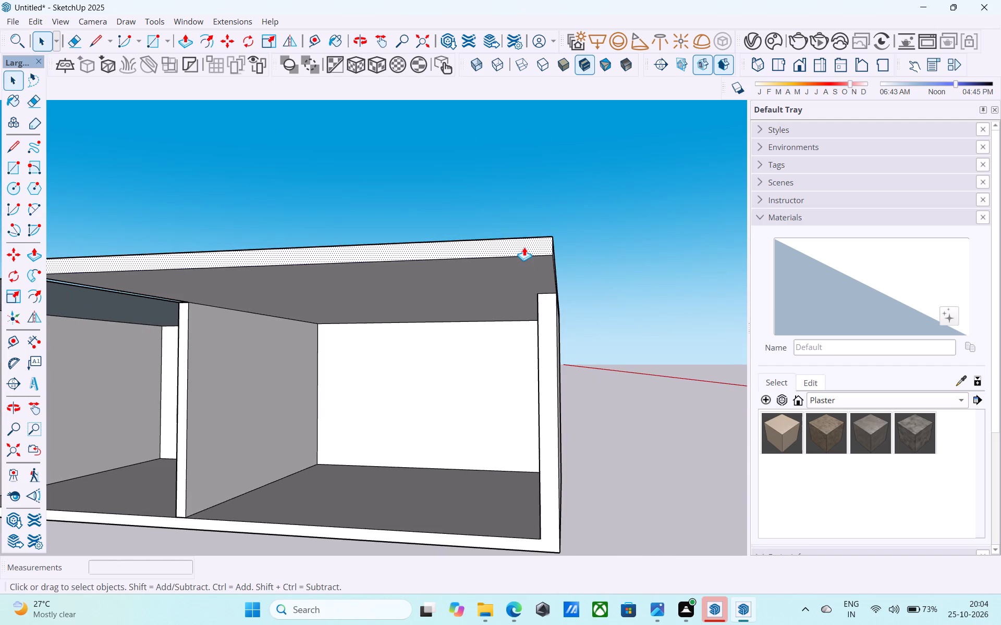
pyautogui.press('p')
pyautogui.click(524, 247)
pyautogui.click(556, 343)
pyautogui.scroll(-6, 576, 328)
pyautogui.press('space')
# Erase the flat leftover face covering the smaller room, together with its loose overhanging edges.
pyautogui.moveTo(584, 327); pyautogui.dragTo(671, 493, button='middle')
pyautogui.scroll(3, 363, 445)
pyautogui.moveTo(344, 430); pyautogui.dragTo(587, 456, button='middle')
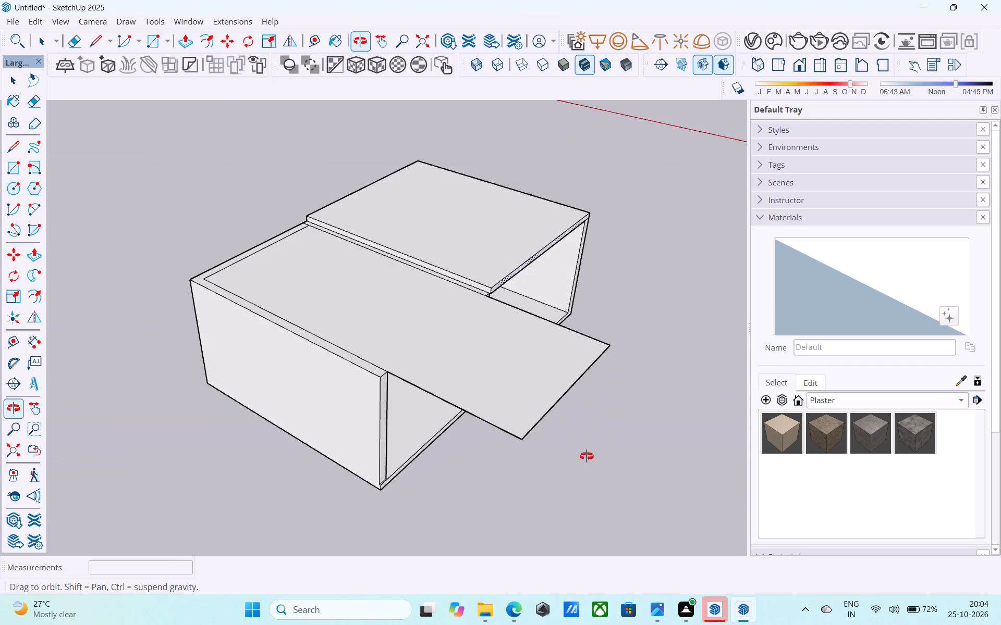
pyautogui.moveTo(587, 456); pyautogui.dragTo(666, 464, button='middle')
pyautogui.press('e')
pyautogui.moveTo(582, 292); pyautogui.dragTo(580, 314)
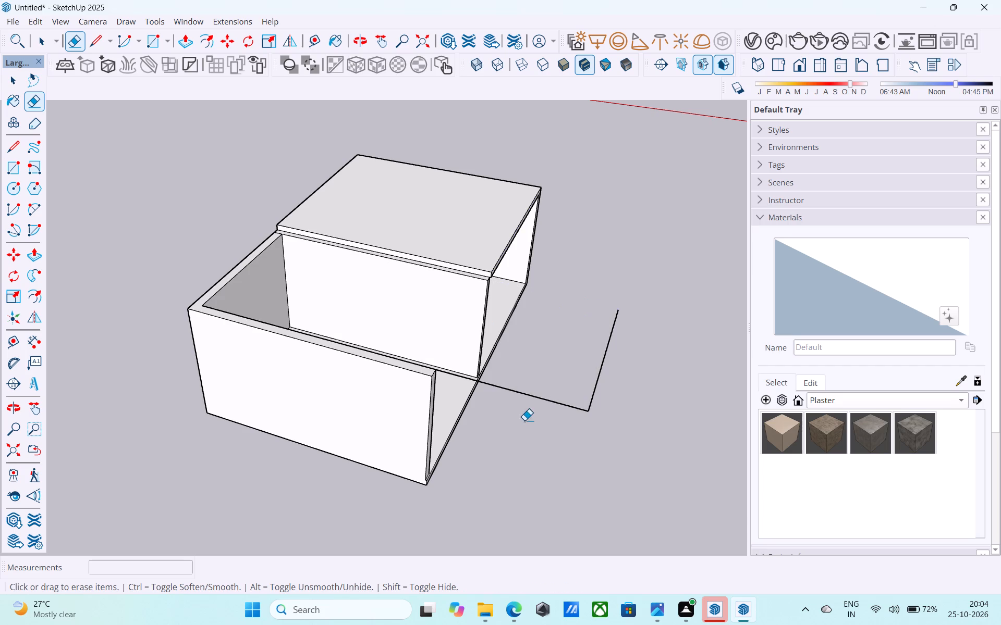
pyautogui.moveTo(589, 373); pyautogui.dragTo(585, 456)
pyautogui.moveTo(553, 416); pyautogui.dragTo(559, 401)
# Examine the shortened building from several angles to check the walls, partition and roof slab along the opened side.
pyautogui.scroll(-4, 563, 369)
pyautogui.moveTo(548, 374); pyautogui.dragTo(200, 396, button='middle')
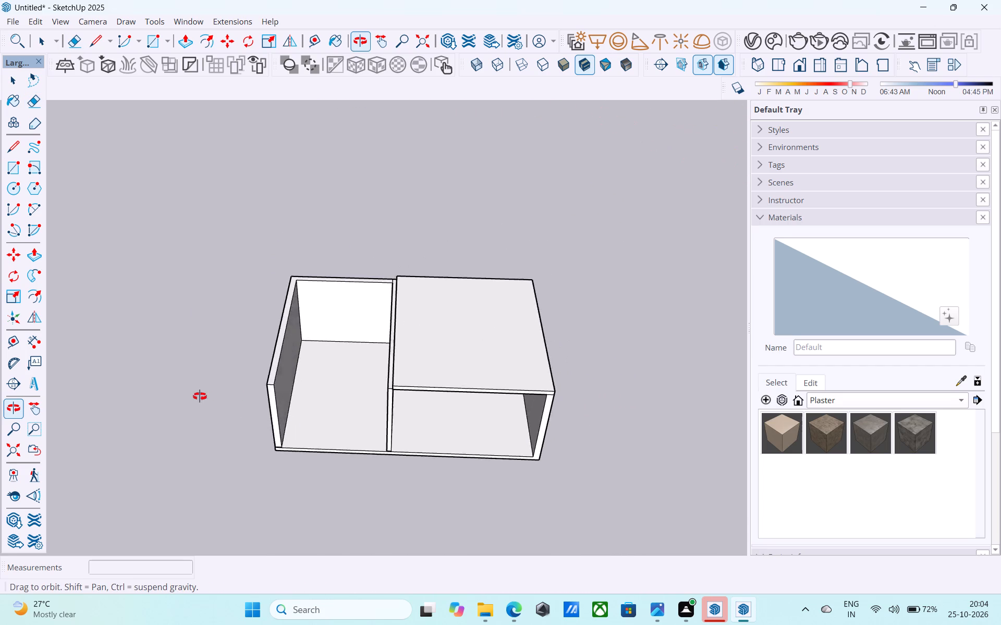
pyautogui.moveTo(200, 396); pyautogui.dragTo(262, 267, button='middle')
pyautogui.press('space')
pyautogui.middleClick(262, 267)
pyautogui.scroll(5, 362, 347)
pyautogui.scroll(-5, 368, 351)
pyautogui.moveTo(367, 351); pyautogui.dragTo(121, 366, button='middle')
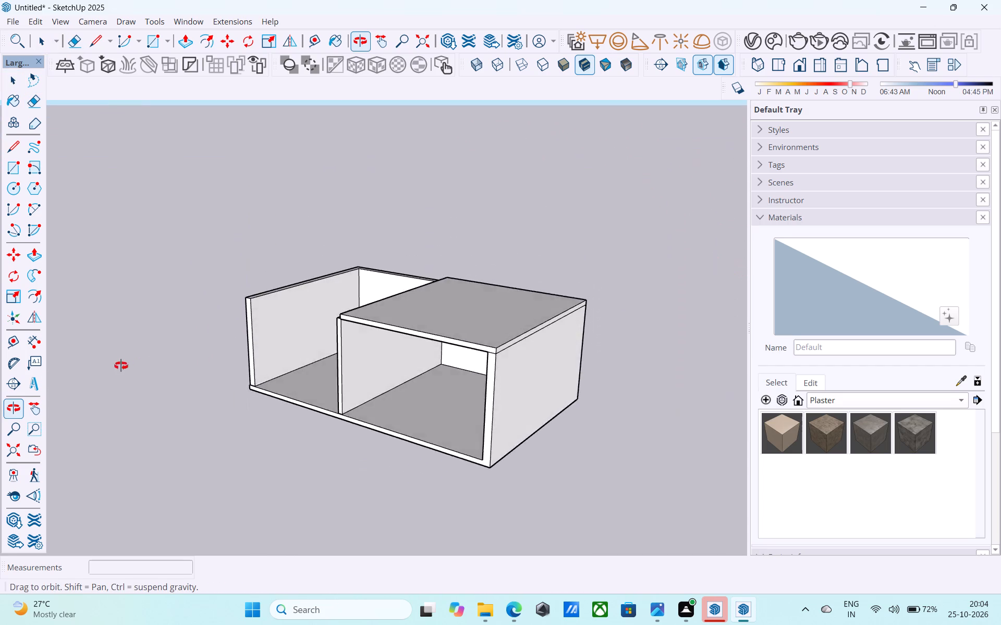
pyautogui.moveTo(121, 366); pyautogui.dragTo(112, 368, button='middle')
pyautogui.scroll(7, 284, 335)
pyautogui.scroll(-4, 239, 339)
pyautogui.moveTo(238, 359); pyautogui.dragTo(348, 413, button='middle')
pyautogui.scroll(-3, 404, 319)
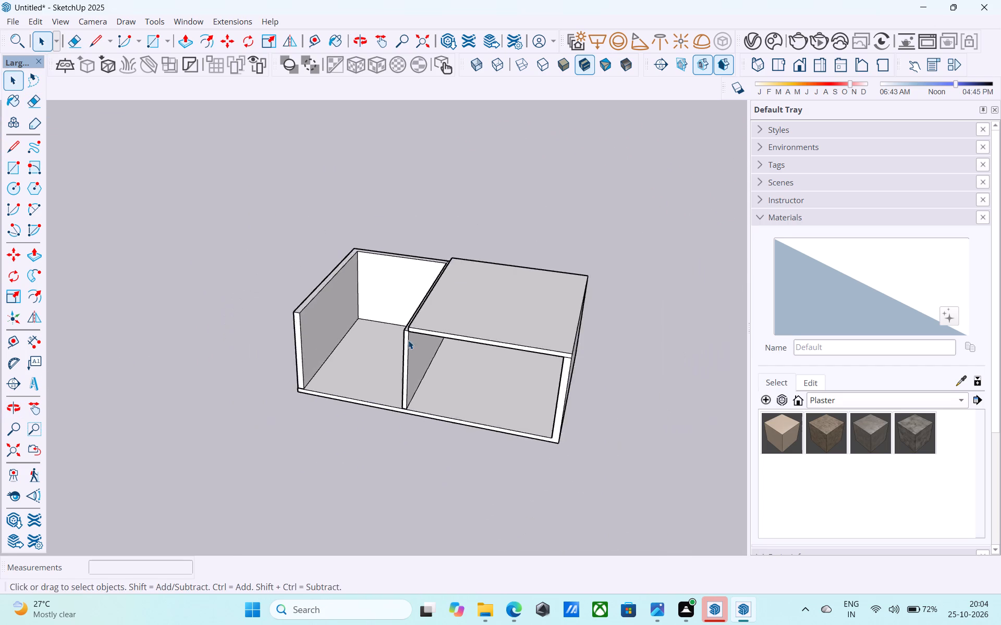
pyautogui.scroll(-4, 408, 340)
# Push the joined front face of the floor edge and the larger room's wall inward about 1 1/4", toward the partition's end.
pyautogui.scroll(16, 403, 419)
pyautogui.click(408, 352)
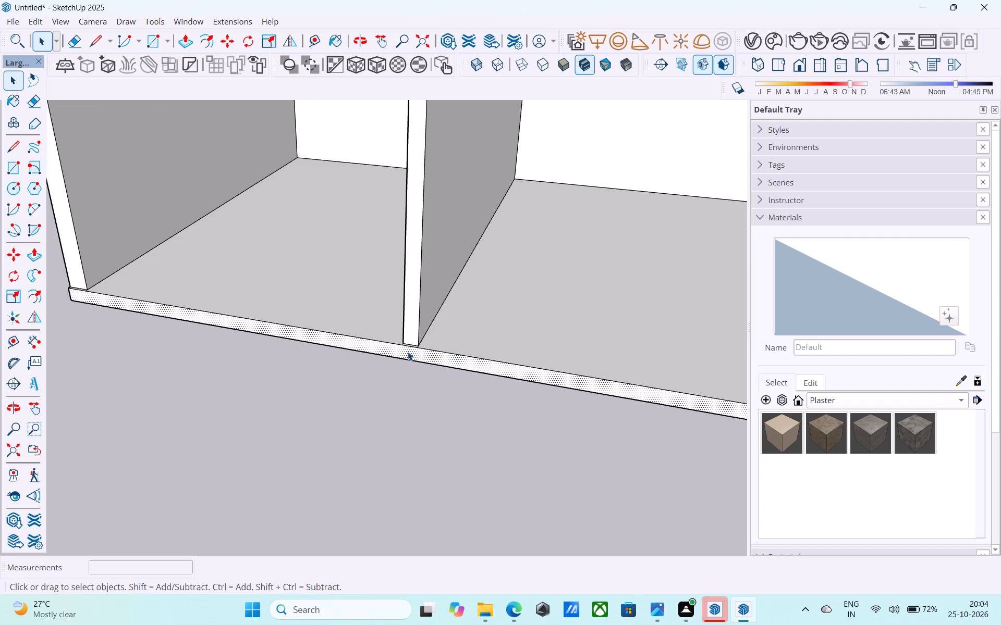
pyautogui.press('p')
pyautogui.scroll(4, 408, 350)
pyautogui.press('p')
pyautogui.click(407, 353)
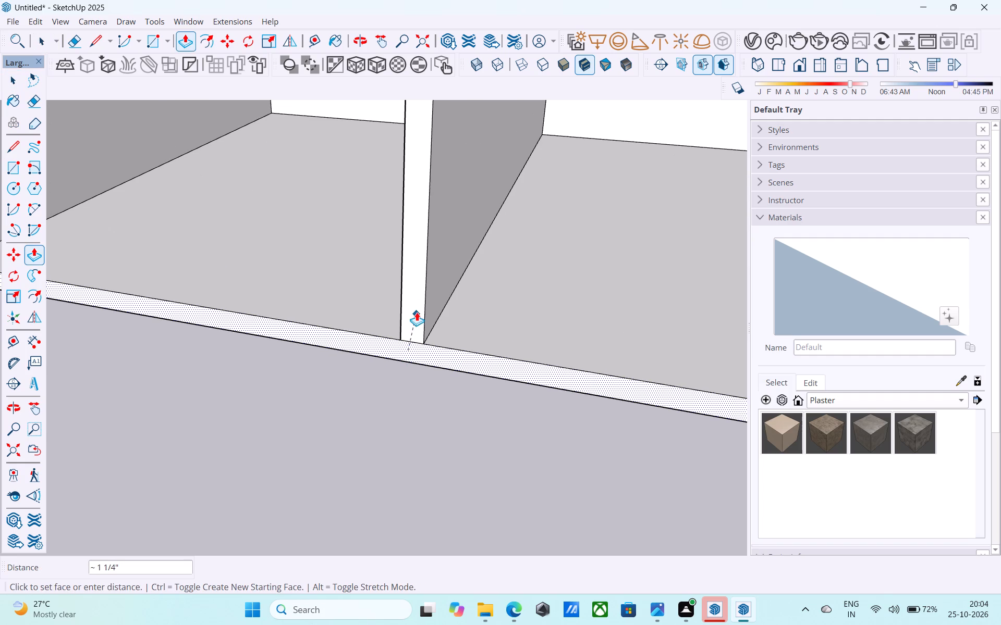
pyautogui.click(427, 284)
pyautogui.press('space')
pyautogui.scroll(-6, 424, 290)
pyautogui.scroll(-7, 394, 319)
pyautogui.scroll(6, 430, 340)
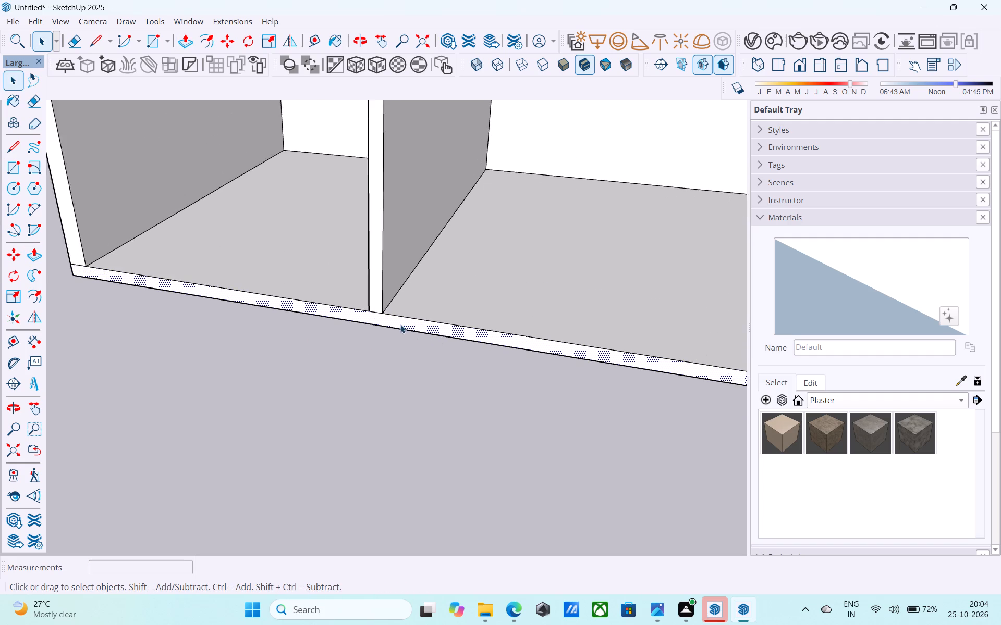
pyautogui.scroll(3, 400, 324)
pyautogui.click(379, 319)
pyautogui.press('p')
pyautogui.click(379, 319)
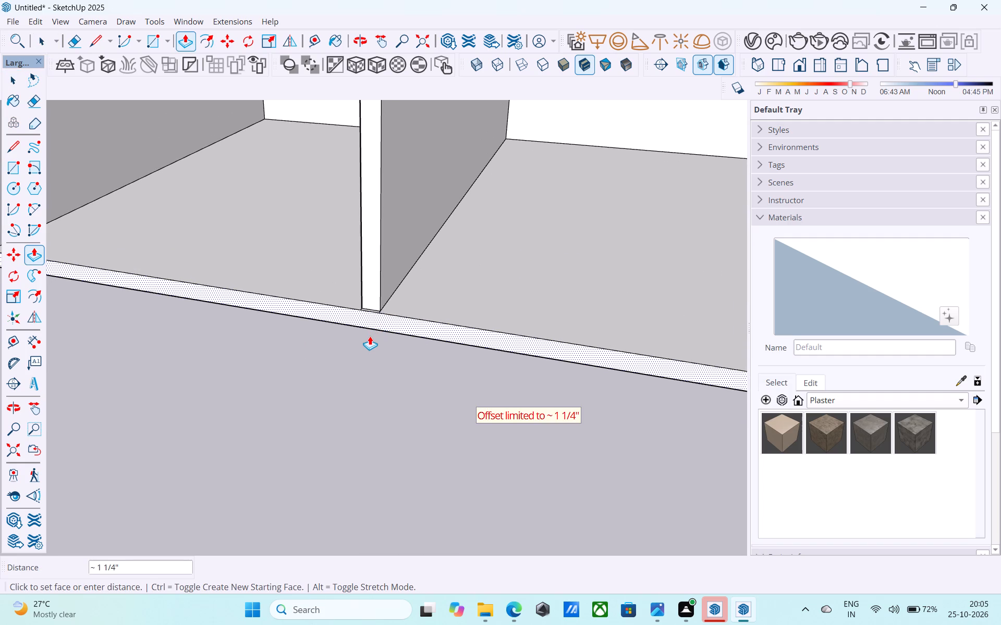
pyautogui.scroll(-12, 369, 336)
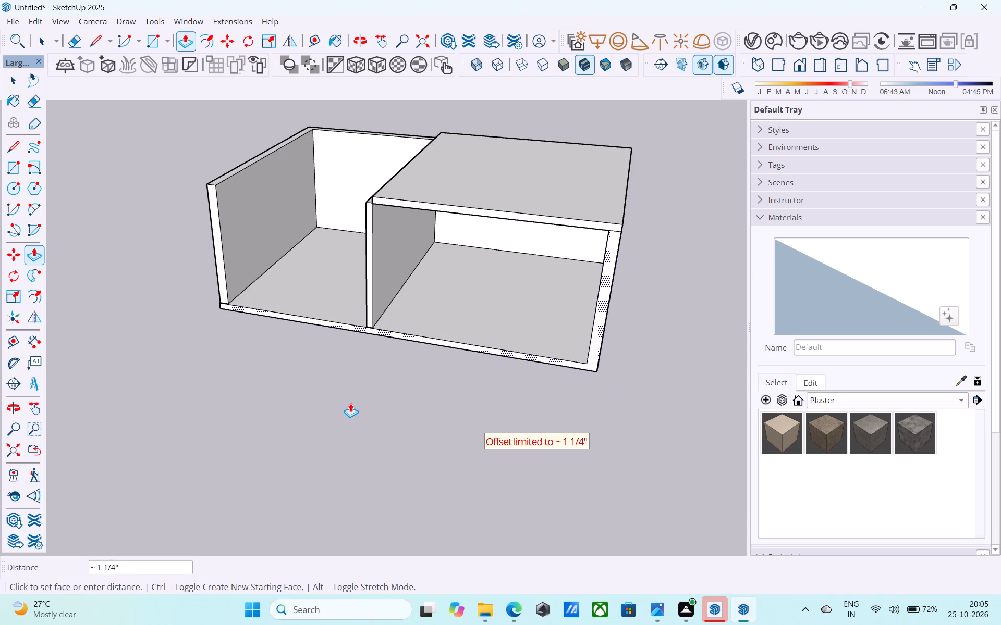
pyautogui.press('space')
# Push the roof slab's front face inward about 1 1/4", flush with the front end of the larger room's outer wall.
pyautogui.scroll(8, 566, 200)
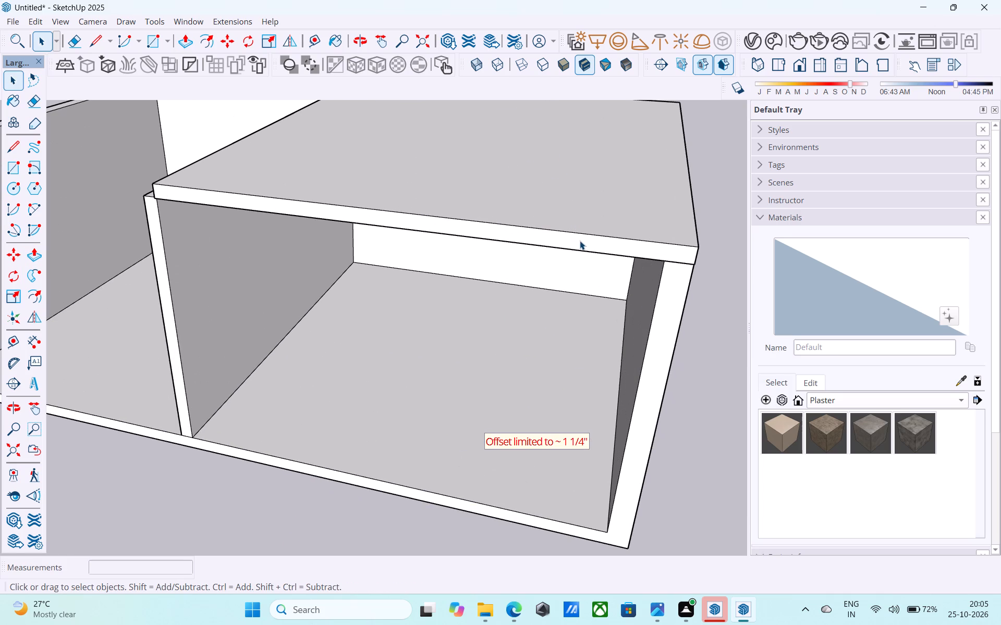
pyautogui.click(580, 241)
pyautogui.press('p')
pyautogui.click(584, 248)
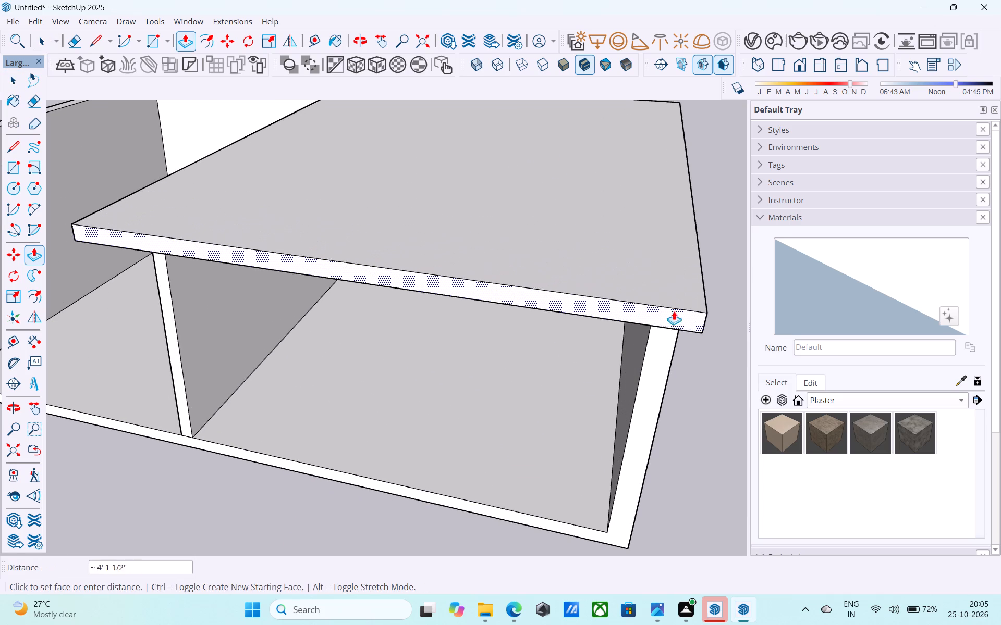
pyautogui.moveTo(673, 307); pyautogui.dragTo(458, 212, button='middle')
pyautogui.scroll(-4, 455, 212)
pyautogui.click(538, 278)
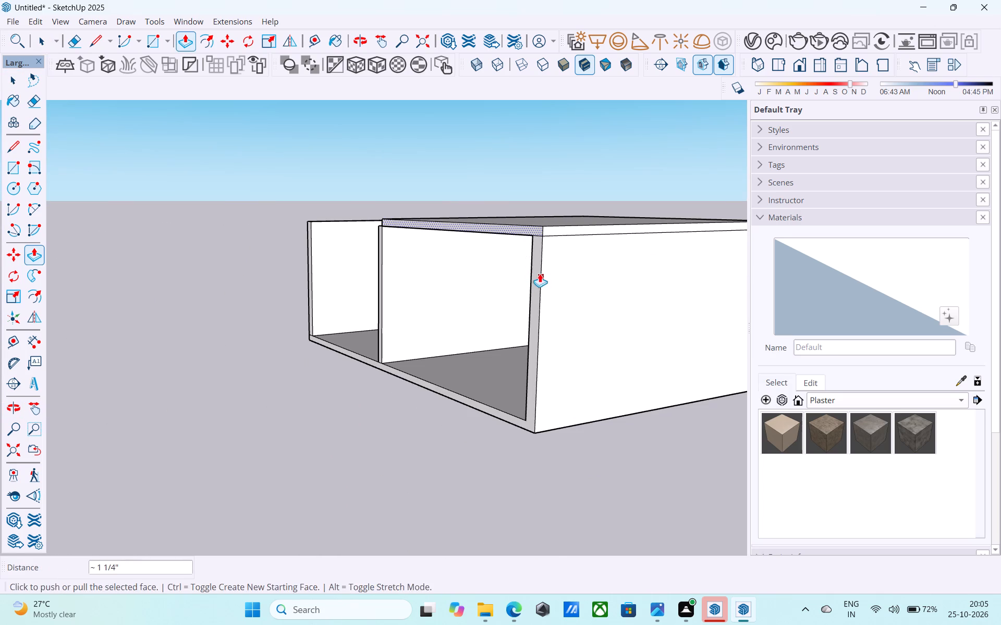
pyautogui.press('space')
# Draw a short line across the front corner separating the larger room's wall end from the floor edge face.
pyautogui.scroll(5, 549, 226)
pyautogui.scroll(-5, 548, 225)
pyautogui.moveTo(518, 260); pyautogui.dragTo(698, 273, button='middle')
pyautogui.scroll(-6, 404, 286)
pyautogui.moveTo(499, 333); pyautogui.dragTo(640, 347, button='middle')
pyautogui.scroll(2, 498, 345)
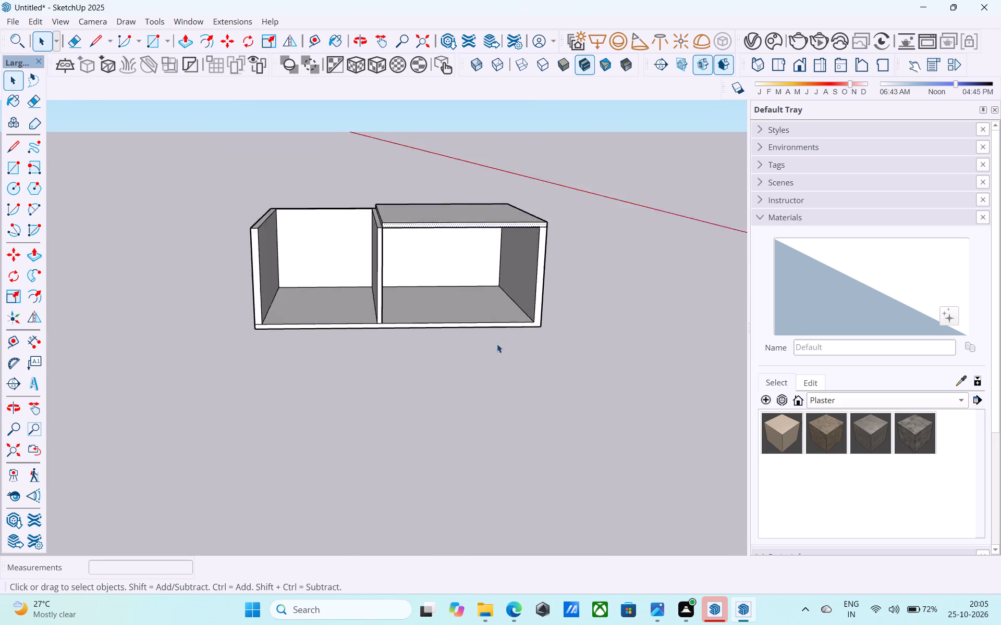
pyautogui.scroll(11, 497, 344)
pyautogui.moveTo(540, 315); pyautogui.dragTo(548, 320, button='middle')
pyautogui.scroll(3, 550, 323)
pyautogui.press('l')
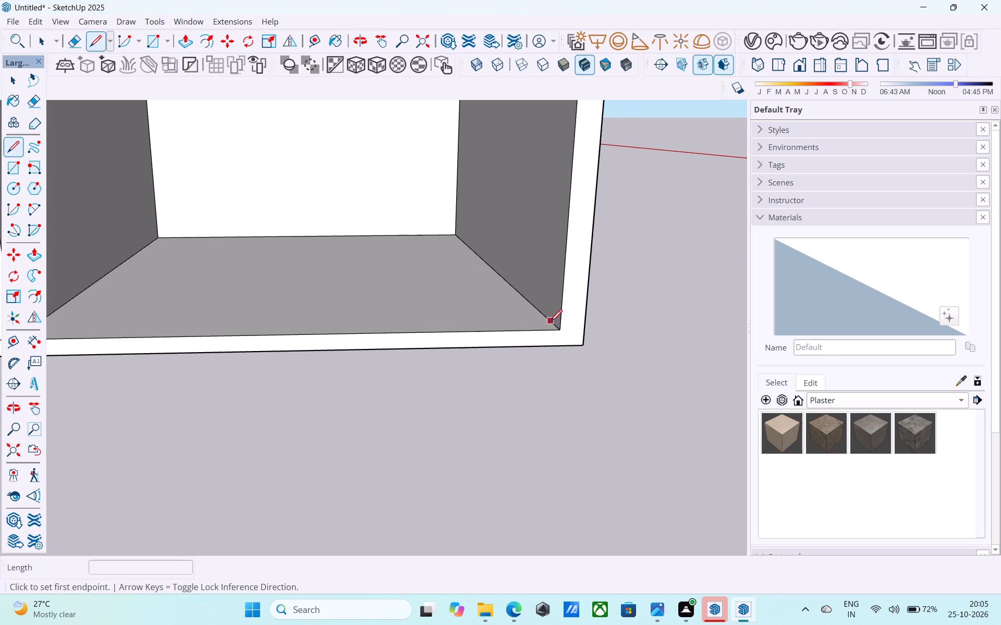
pyautogui.press('space')
pyautogui.click(540, 340)
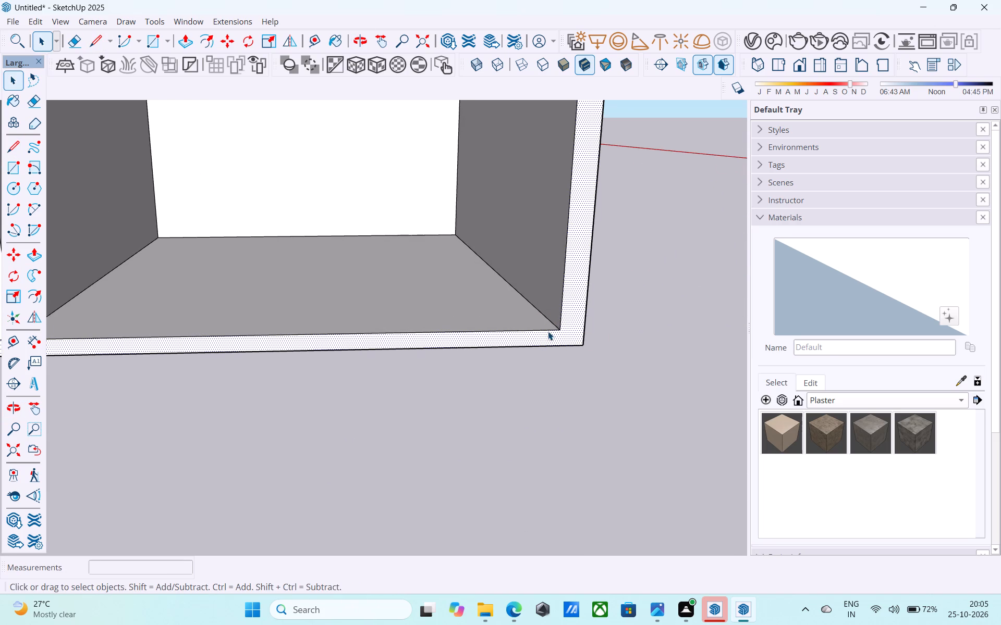
pyautogui.press('l')
pyautogui.click(560, 329)
pyautogui.click(585, 326)
pyautogui.press('space')
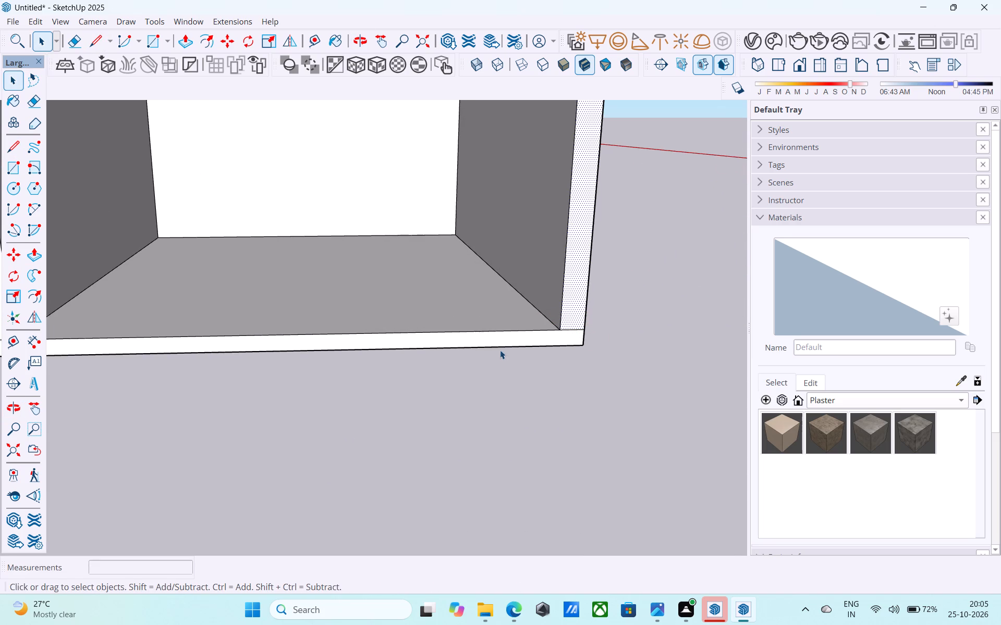
# Pull the floor's front edge face outward 6" along the opened side.
pyautogui.click(504, 345)
pyautogui.click(486, 340)
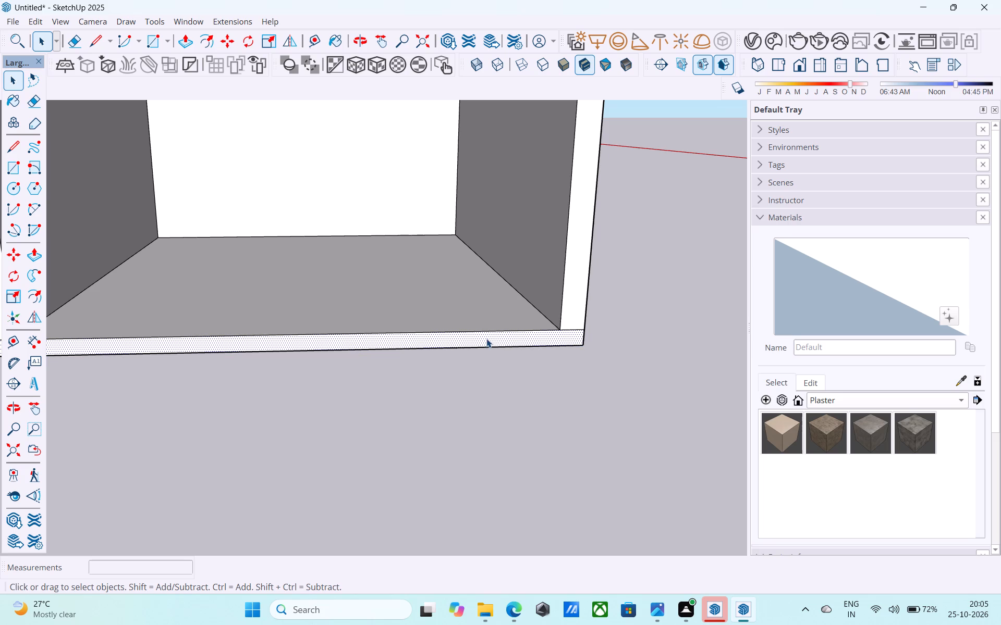
pyautogui.press('p')
pyautogui.click(486, 339)
pyautogui.press('6')
pyautogui.hotkey('shift', '"')
pyautogui.press('Return')
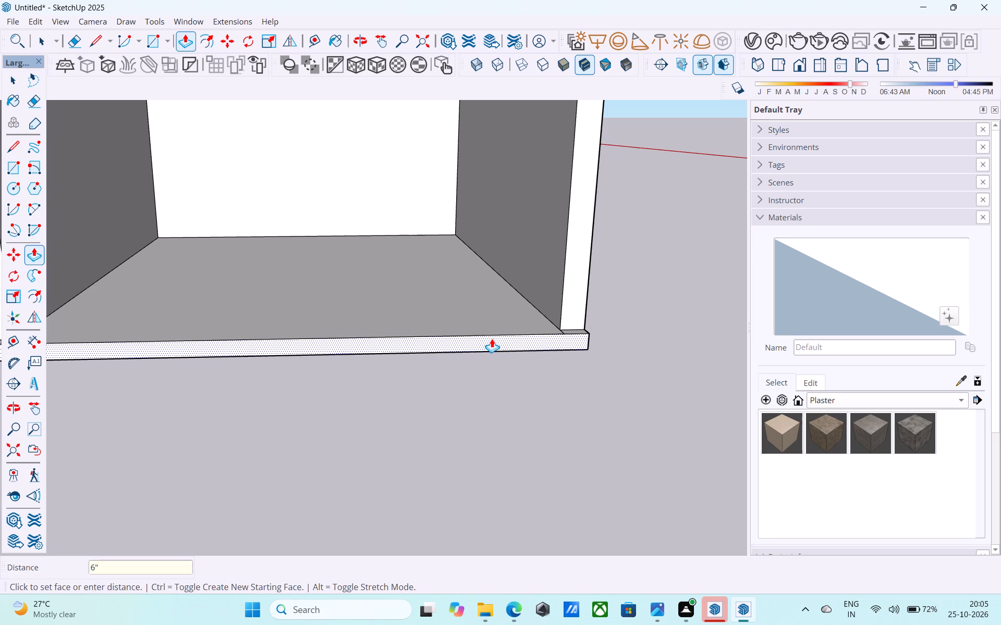
pyautogui.press('space')
# Draw a 28' 6" line along the floor's opened side between the inner end corners of the two outer walls.
pyautogui.scroll(-2, 545, 341)
pyautogui.scroll(1, 550, 342)
pyautogui.scroll(-10, 551, 342)
pyautogui.moveTo(543, 343); pyautogui.dragTo(761, 433, button='middle')
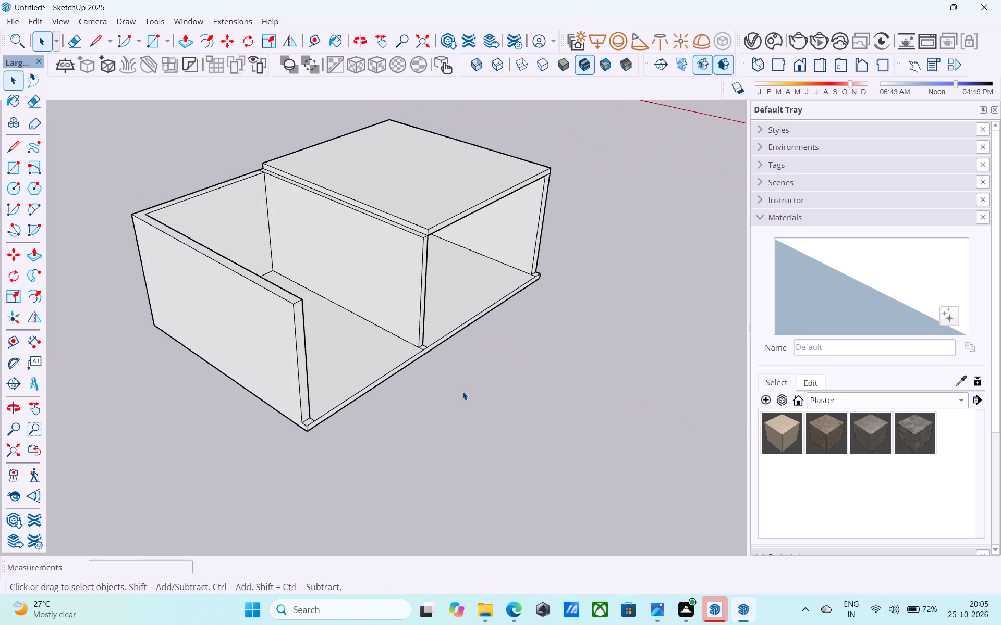
pyautogui.moveTo(462, 390); pyautogui.dragTo(526, 398, button='middle')
pyautogui.press('l')
pyautogui.scroll(12, 491, 244)
pyautogui.click(527, 277)
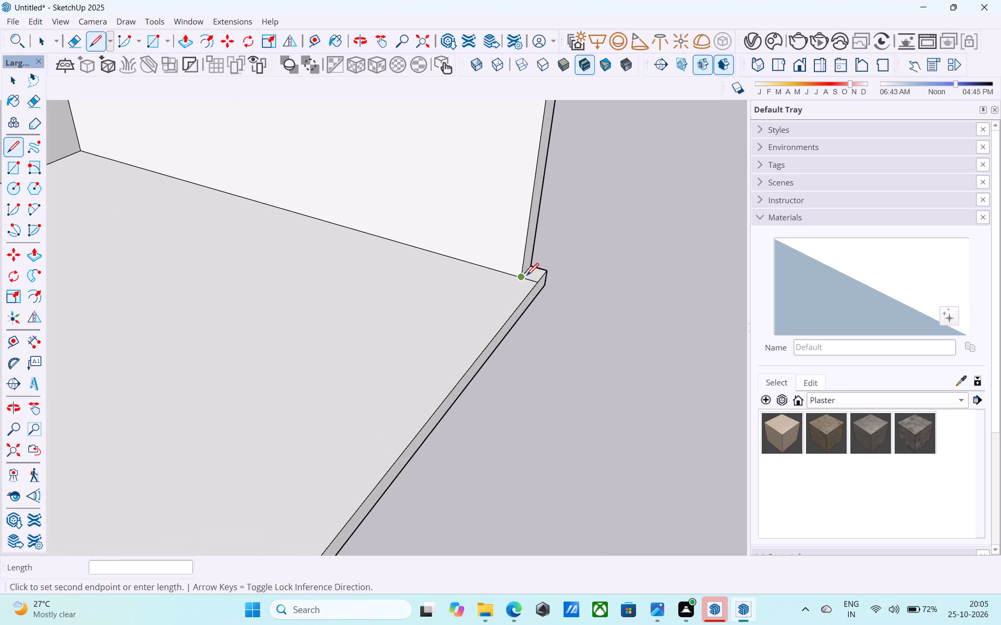
pyautogui.scroll(-2, 525, 275)
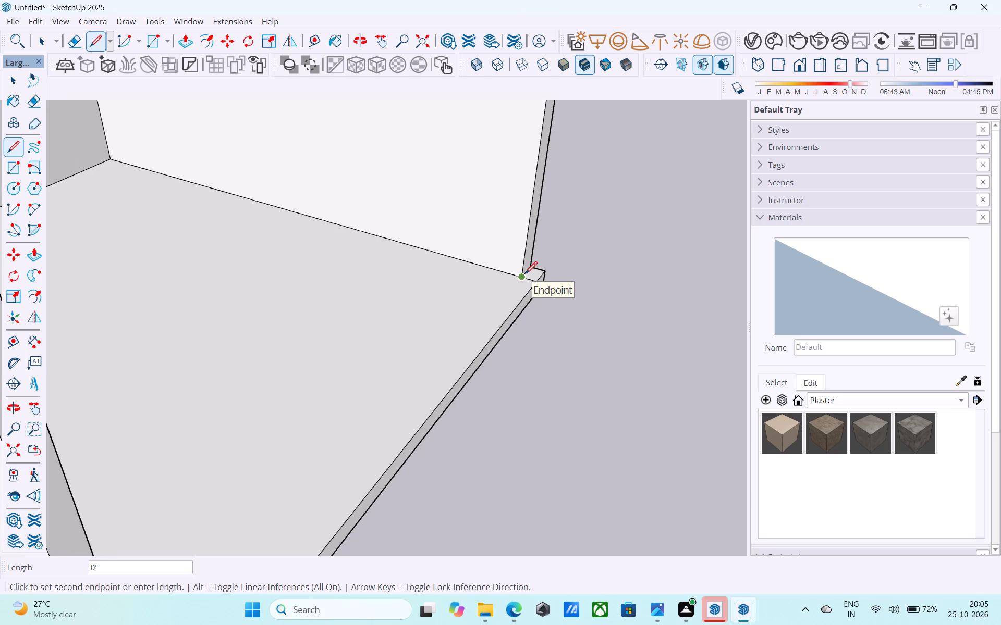
pyautogui.scroll(-1, 525, 275)
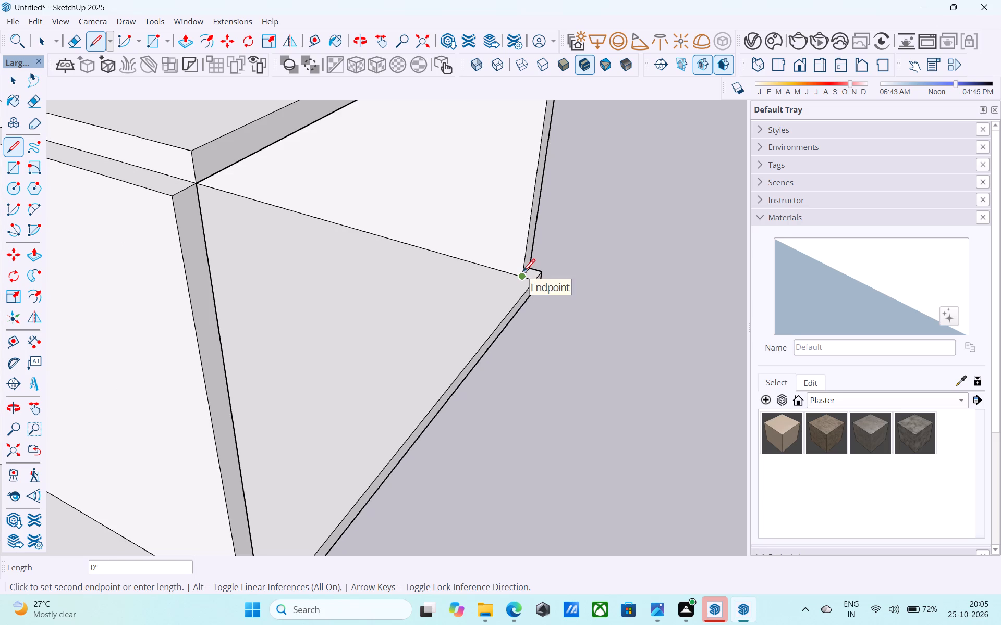
pyautogui.scroll(-6, 521, 272)
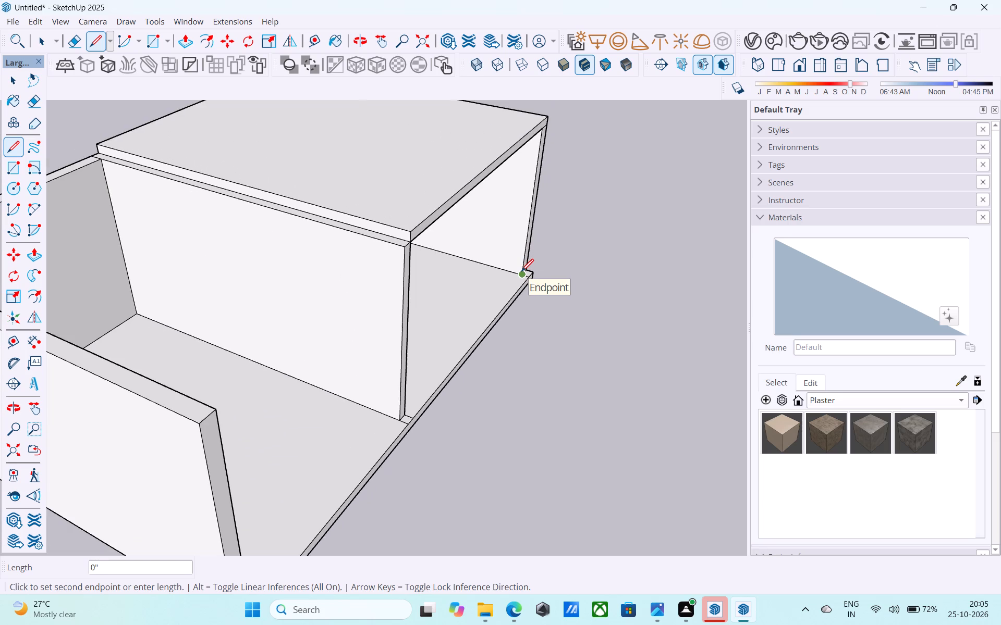
pyautogui.middleClick(521, 272)
pyautogui.moveTo(520, 271); pyautogui.dragTo(512, 266, button='middle')
pyautogui.middleClick(512, 266)
pyautogui.scroll(-6, 506, 259)
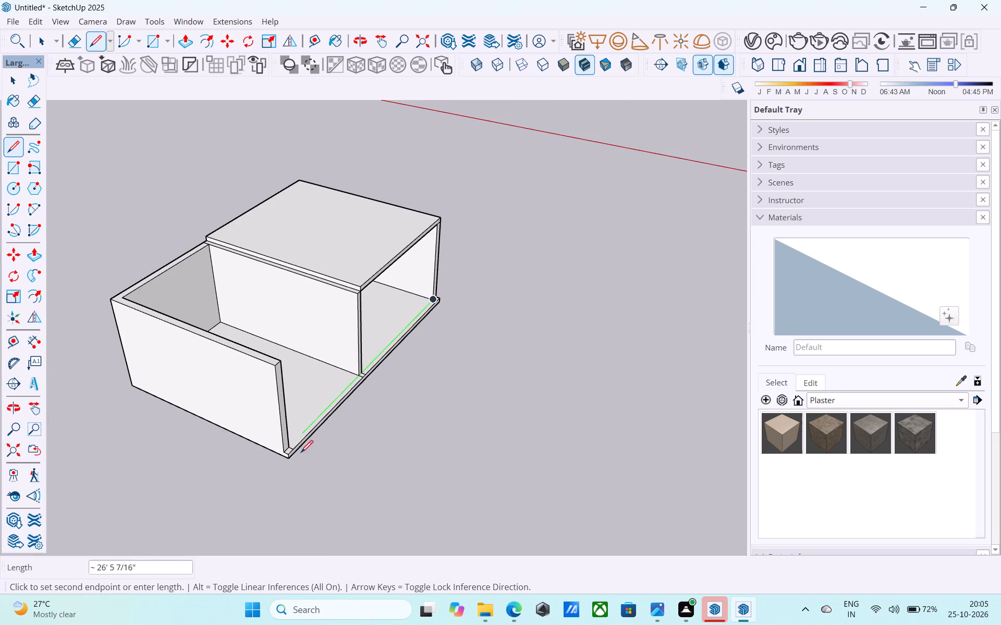
pyautogui.scroll(14, 298, 456)
pyautogui.click(273, 436)
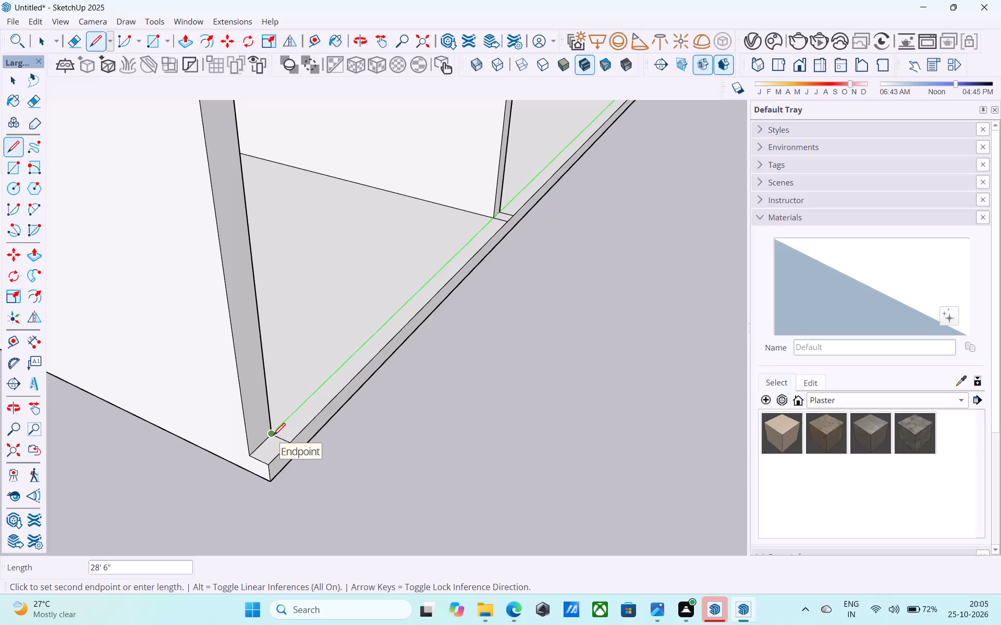
# Erase the short leftover edges across the new floor strip at the outer wall ends and the partition's end.
pyautogui.press('e')
pyautogui.click(279, 436)
pyautogui.scroll(-7, 270, 438)
pyautogui.scroll(-4, 454, 240)
pyautogui.click(480, 203)
pyautogui.scroll(12, 470, 232)
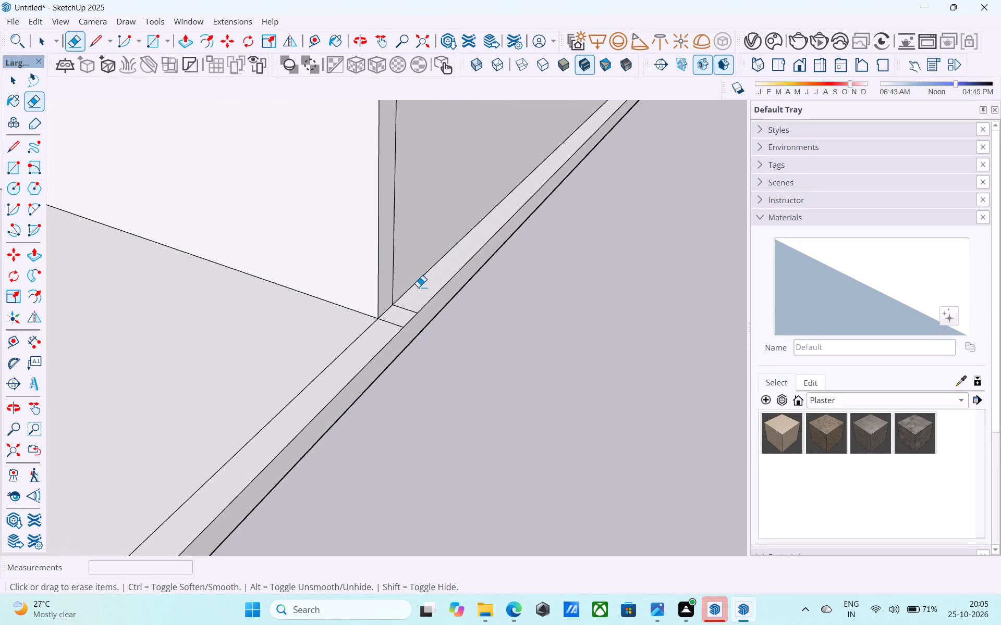
pyautogui.scroll(5, 418, 287)
pyautogui.moveTo(397, 311); pyautogui.dragTo(398, 322)
pyautogui.moveTo(381, 342); pyautogui.dragTo(378, 347)
pyautogui.scroll(-4, 368, 362)
pyautogui.scroll(1, 367, 366)
pyautogui.scroll(-6, 367, 366)
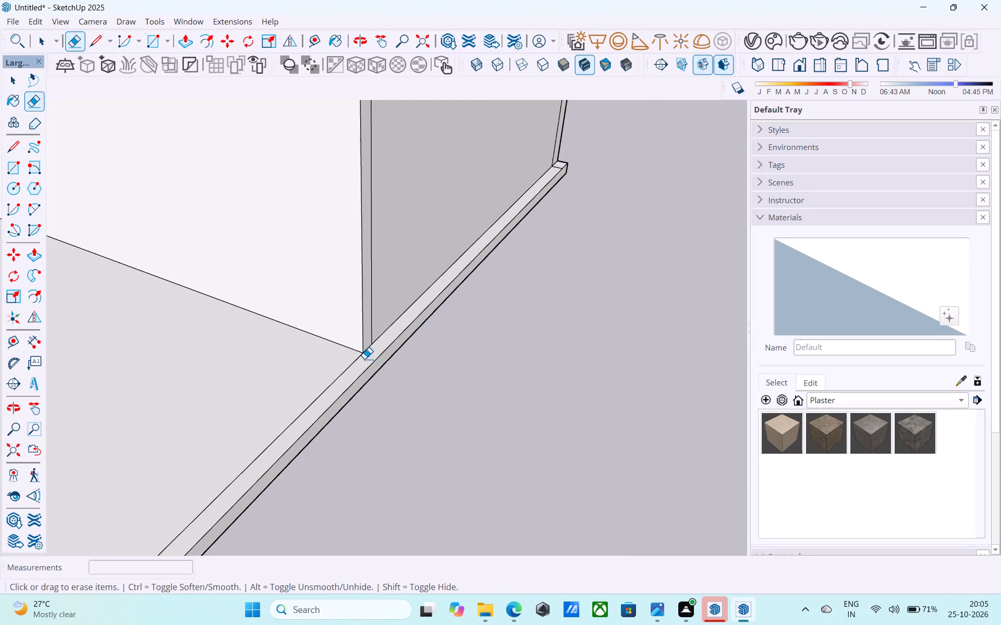
pyautogui.scroll(10, 544, 146)
pyautogui.click(561, 203)
pyautogui.click(562, 197)
pyautogui.press('space')
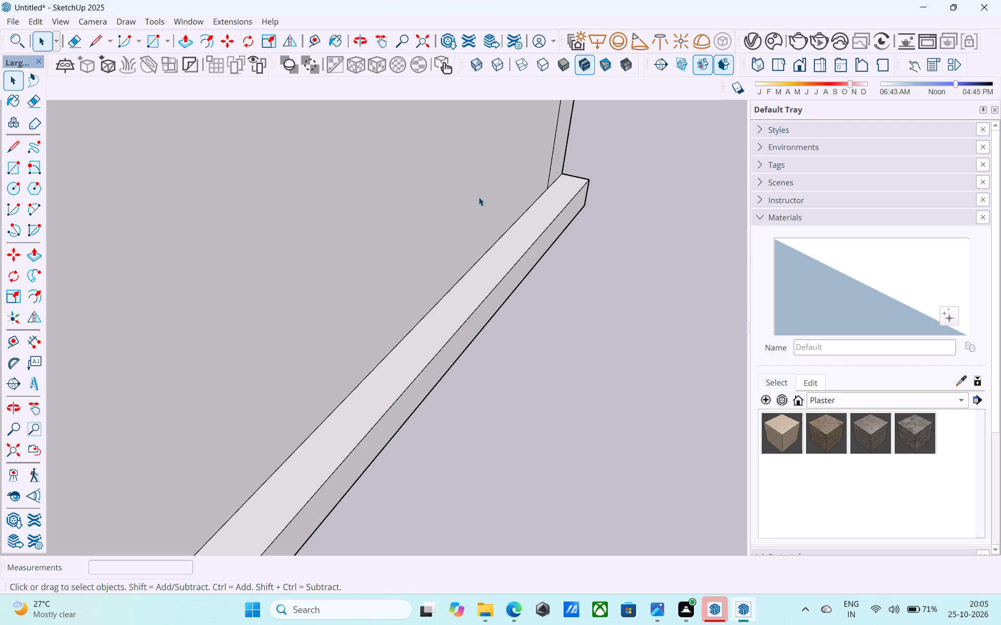
# Delete the thin face closing off the larger room's open side.
pyautogui.click(479, 197)
pyautogui.press('Delete')
pyautogui.scroll(-11, 480, 192)
# Pull the 6" floor strip up to the top of the existing walls to form the front wall.
pyautogui.click(493, 226)
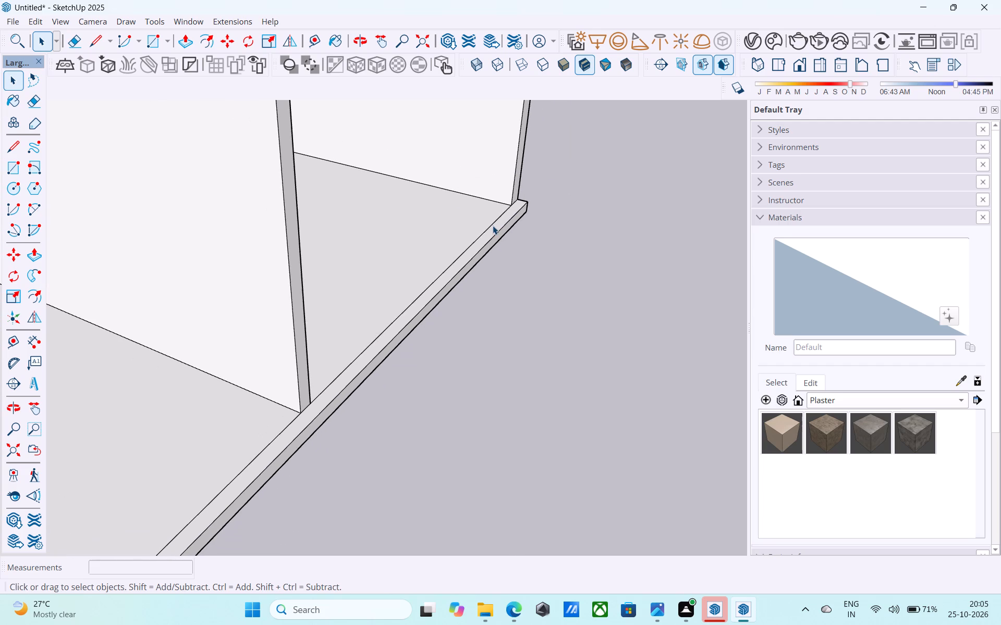
pyautogui.click(493, 226)
pyautogui.press('p')
pyautogui.click(493, 228)
pyautogui.scroll(-3, 493, 179)
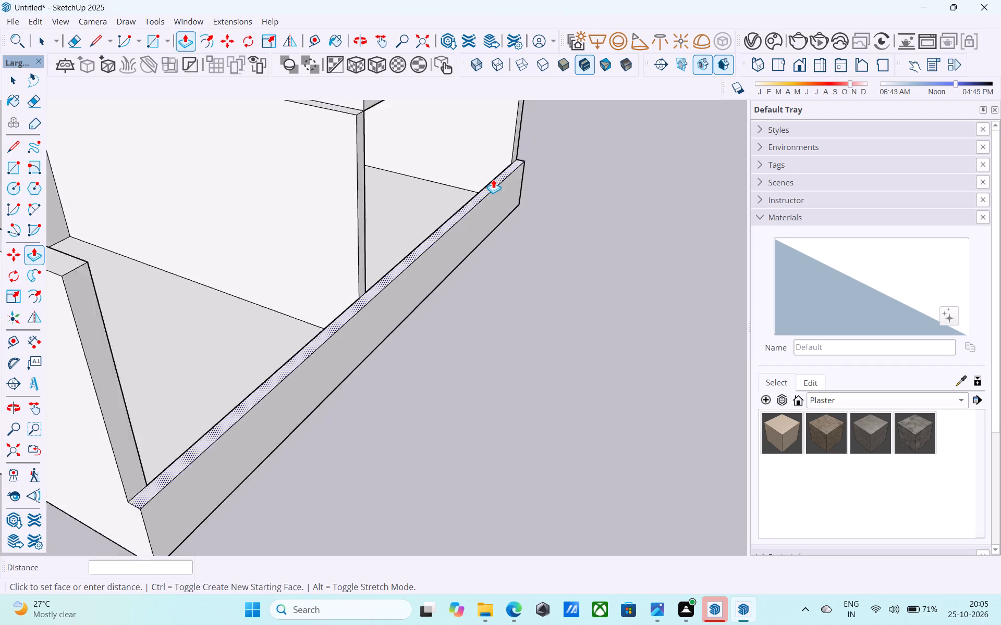
pyautogui.scroll(-3, 493, 179)
pyautogui.click(247, 230)
pyautogui.scroll(-3, 247, 230)
pyautogui.scroll(1, 247, 230)
pyautogui.scroll(-3, 247, 230)
pyautogui.press('space')
# Examine the closed building from several angles to check the new wall against the other walls and roof slab.
pyautogui.moveTo(350, 193); pyautogui.dragTo(75, 268, button='middle')
pyautogui.scroll(-2, 75, 267)
pyautogui.moveTo(377, 240); pyautogui.dragTo(203, 260, button='middle')
pyautogui.scroll(-2, 193, 269)
pyautogui.scroll(1, 193, 270)
pyautogui.scroll(-2, 193, 270)
pyautogui.moveTo(193, 272); pyautogui.dragTo(530, 233, button='middle')
pyautogui.moveTo(554, 226); pyautogui.dragTo(571, 221, button='middle')
pyautogui.moveTo(334, 268); pyautogui.dragTo(667, 230, button='middle')
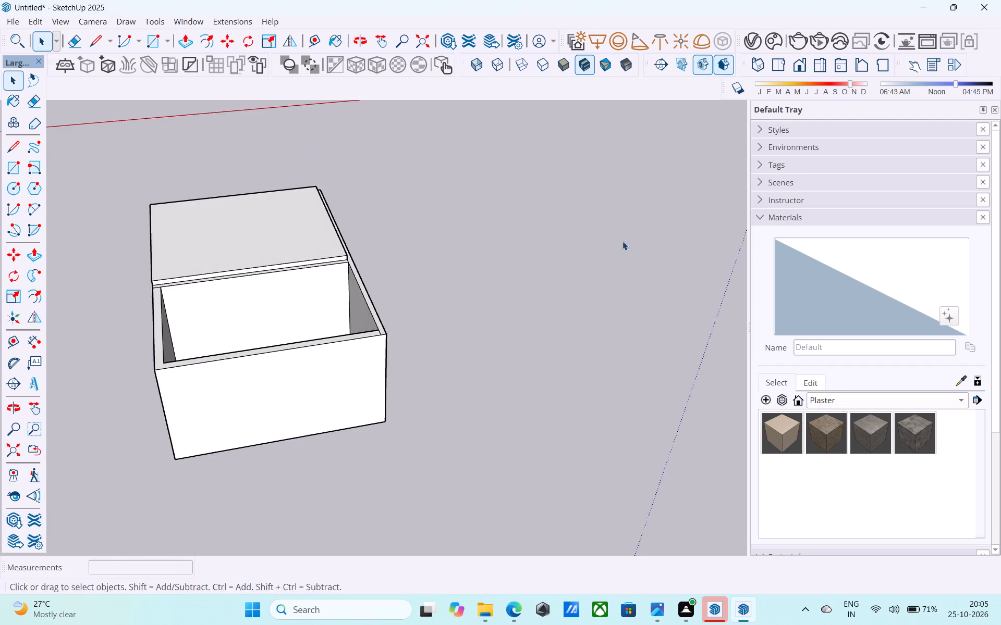
pyautogui.moveTo(275, 268); pyautogui.dragTo(538, 234, button='middle')
pyautogui.scroll(-4, 434, 214)
pyautogui.moveTo(379, 248); pyautogui.dragTo(495, 239, button='middle')
pyautogui.moveTo(516, 234); pyautogui.dragTo(531, 230, button='middle')
pyautogui.moveTo(399, 273); pyautogui.dragTo(563, 213, button='middle')
pyautogui.scroll(-3, 538, 207)
pyautogui.moveTo(511, 257); pyautogui.dragTo(605, 290, button='middle')
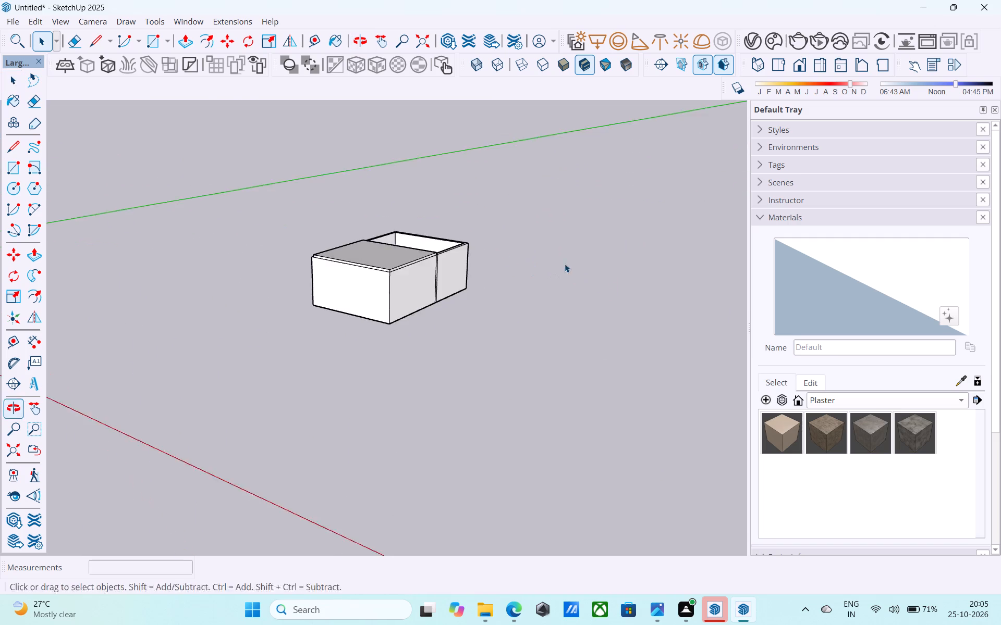
pyautogui.moveTo(497, 259); pyautogui.dragTo(514, 317, button='middle')
# Measure the building's short and long sides along the wall tops, starting from the outer corner beneath the roof slab.
pyautogui.scroll(6, 387, 294)
pyautogui.press('l')
pyautogui.scroll(3, 384, 289)
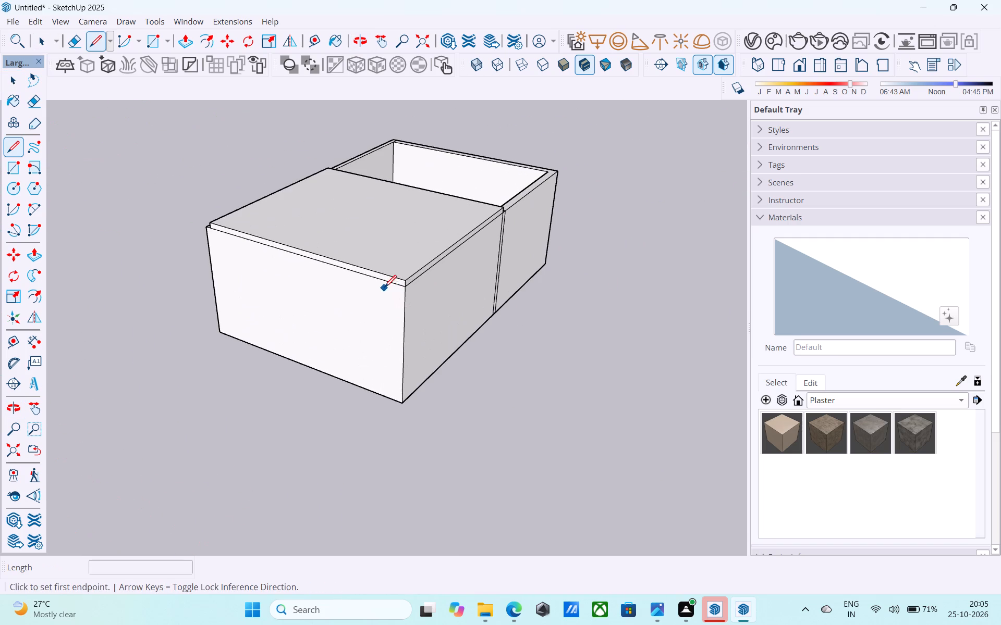
pyautogui.click(404, 285)
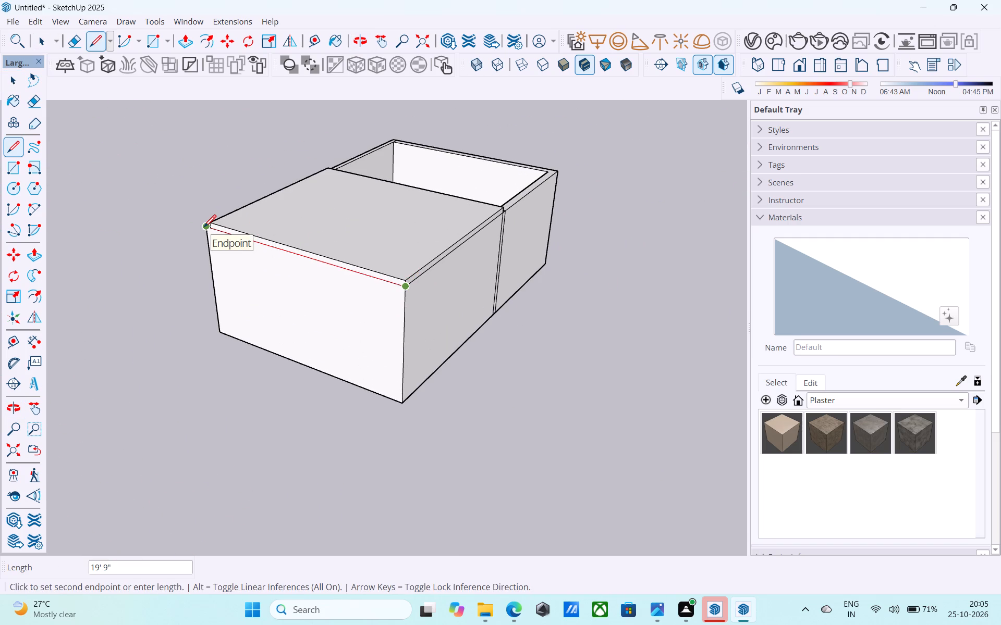
pyautogui.scroll(4, 201, 228)
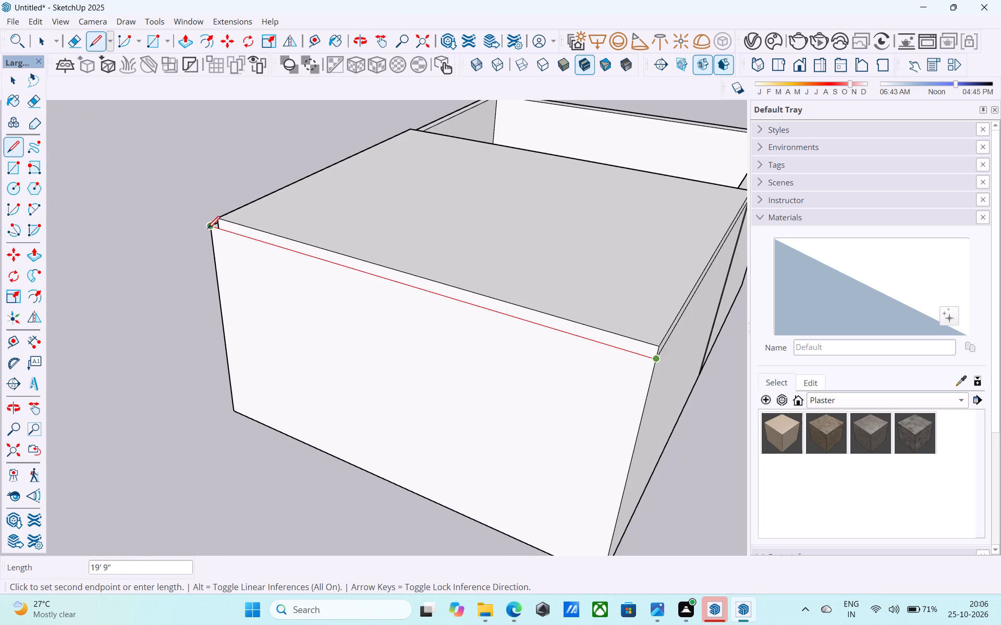
pyautogui.scroll(-6, 209, 230)
pyautogui.scroll(3, 582, 168)
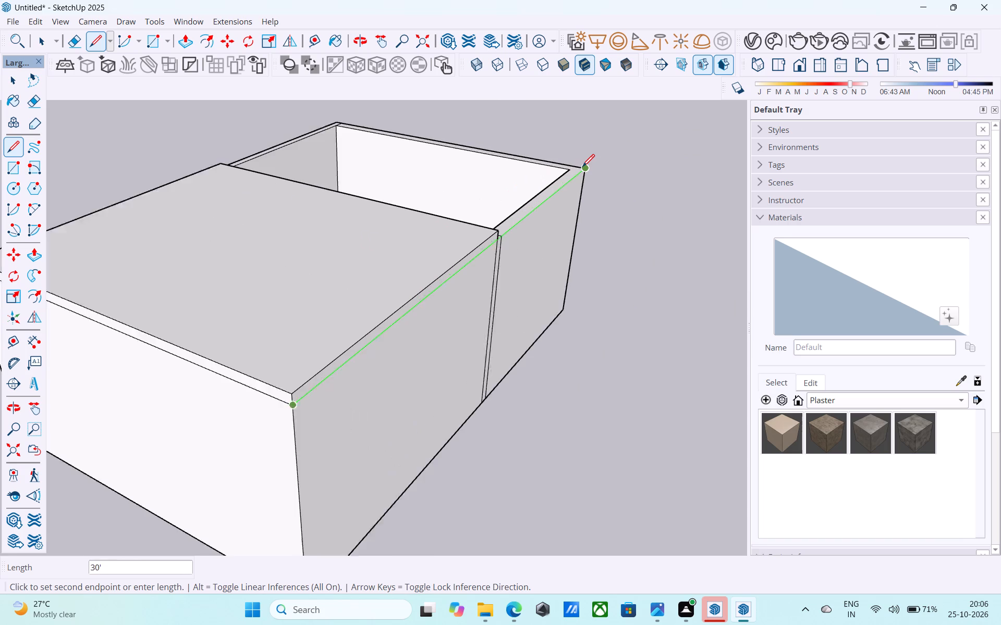
pyautogui.scroll(2, 582, 168)
pyautogui.press('space')
# Examine the outer walls and the roof slab's edge above the partition from several angles.
pyautogui.scroll(-5, 582, 168)
pyautogui.moveTo(582, 169); pyautogui.dragTo(298, 234, button='middle')
pyautogui.scroll(-4, 285, 232)
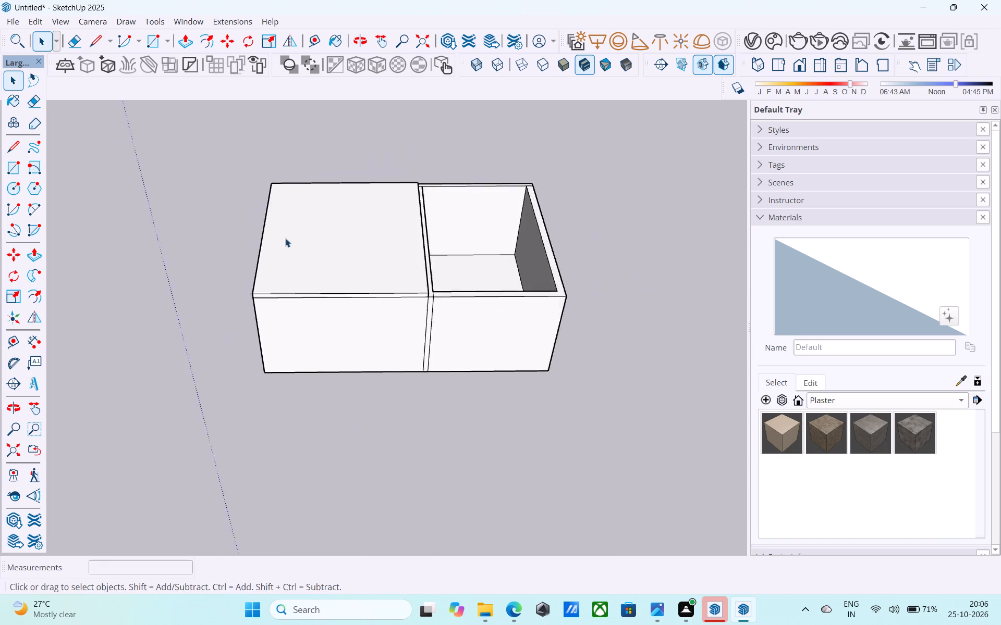
pyautogui.scroll(-1, 285, 238)
pyautogui.moveTo(292, 276); pyautogui.dragTo(348, 173, button='middle')
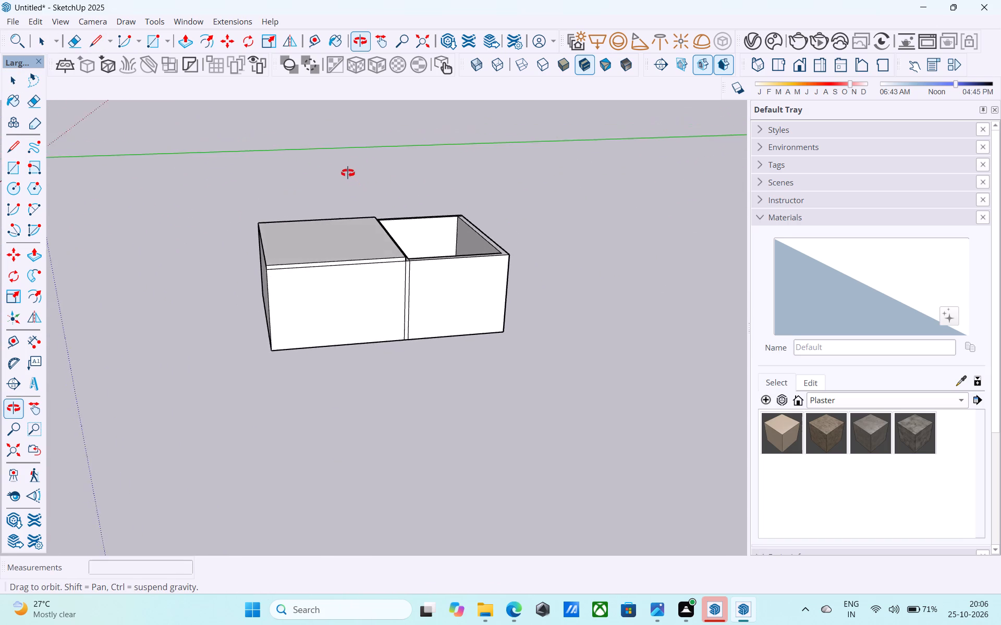
pyautogui.moveTo(348, 173); pyautogui.dragTo(560, 138, button='middle')
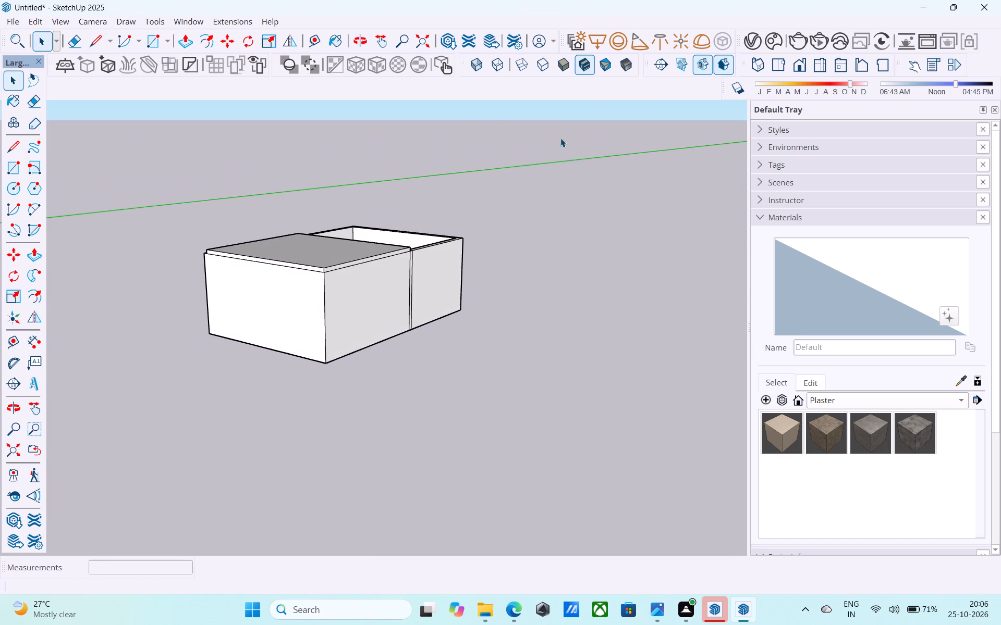
pyautogui.scroll(4, 322, 266)
pyautogui.scroll(-3, 317, 270)
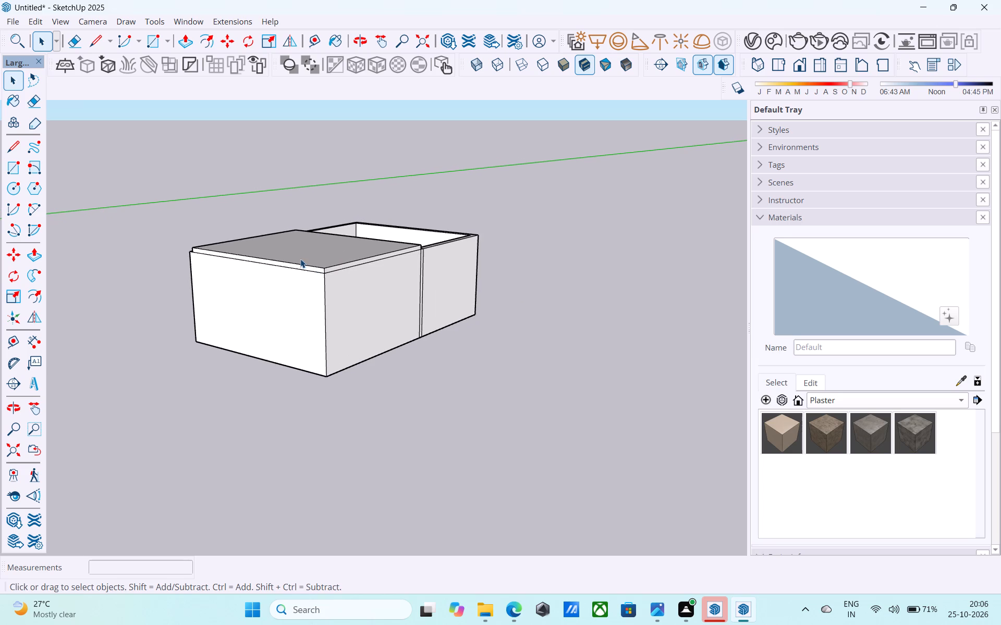
pyautogui.moveTo(300, 259); pyautogui.dragTo(142, 282, button='middle')
pyautogui.moveTo(366, 268); pyautogui.dragTo(95, 289, button='middle')
pyautogui.scroll(4, 347, 276)
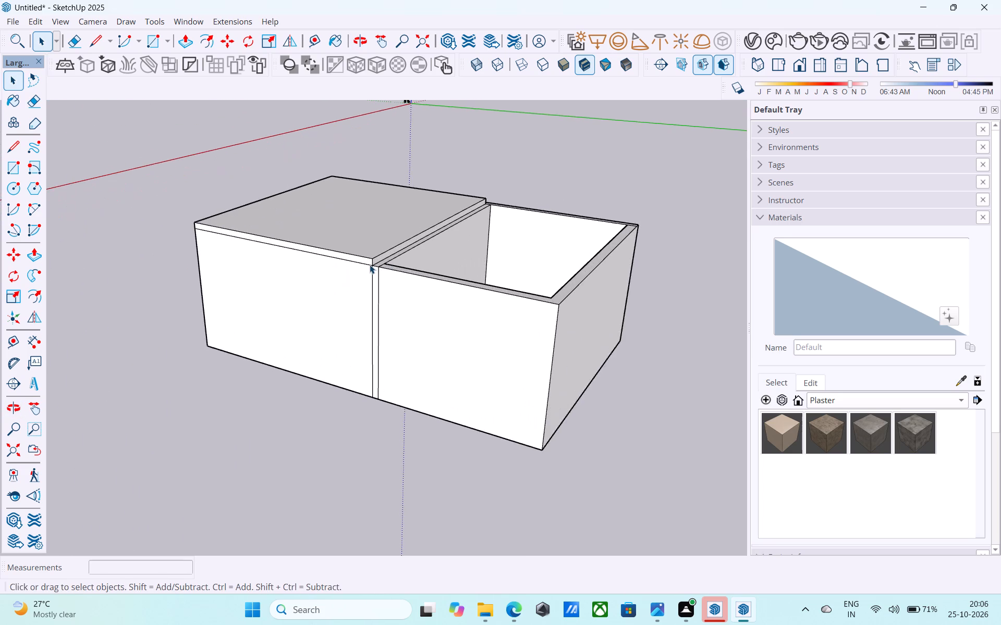
# Pull the roof slab's edge face 6" toward the smaller room, covering the top of the partition.
pyautogui.scroll(11, 396, 258)
pyautogui.click(383, 245)
pyautogui.scroll(-7, 298, 244)
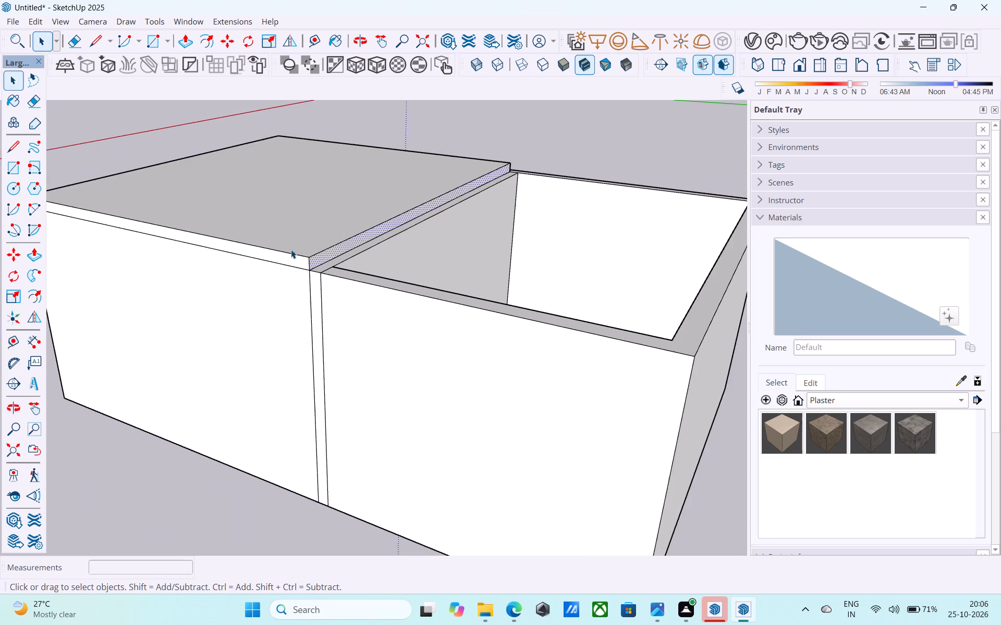
pyautogui.scroll(-6, 287, 251)
pyautogui.scroll(4, 322, 249)
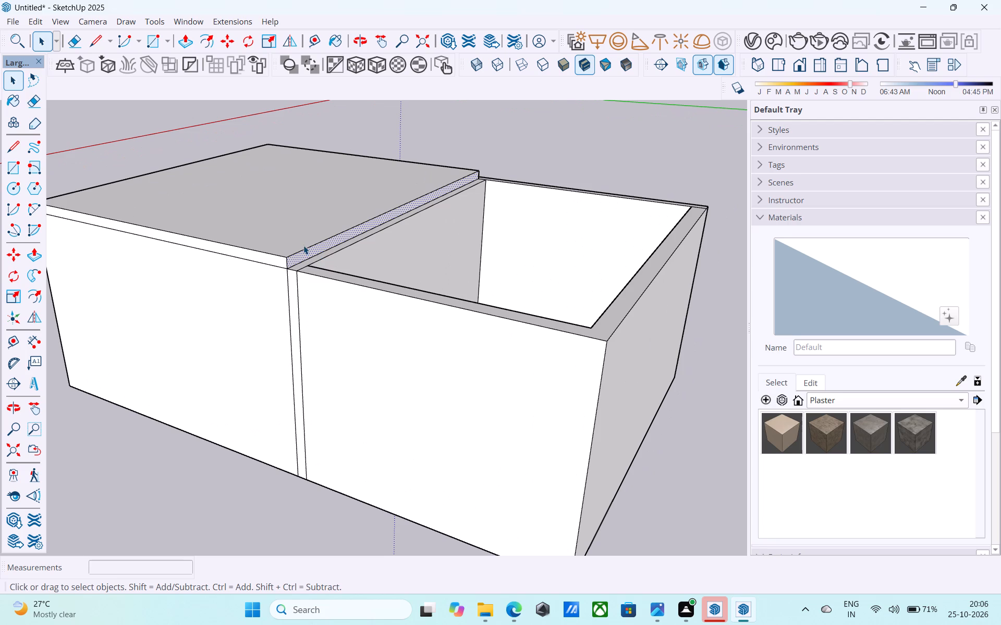
pyautogui.press('p')
pyautogui.click(303, 244)
pyautogui.click(569, 327)
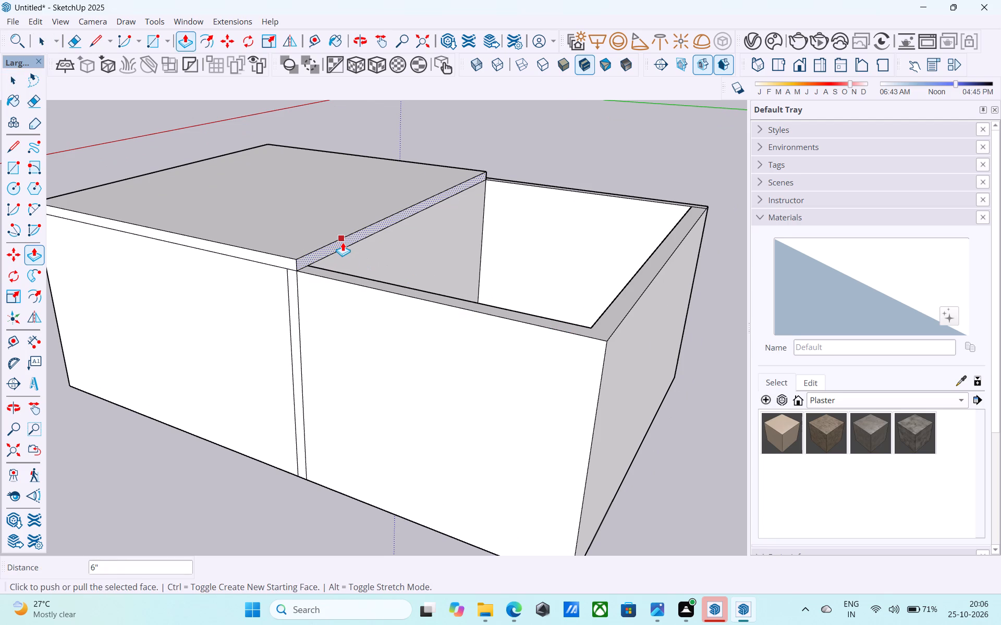
# Pull the roof slab's edge face 12' 9" across the smaller room to the far wall's outer face.
pyautogui.click(343, 242)
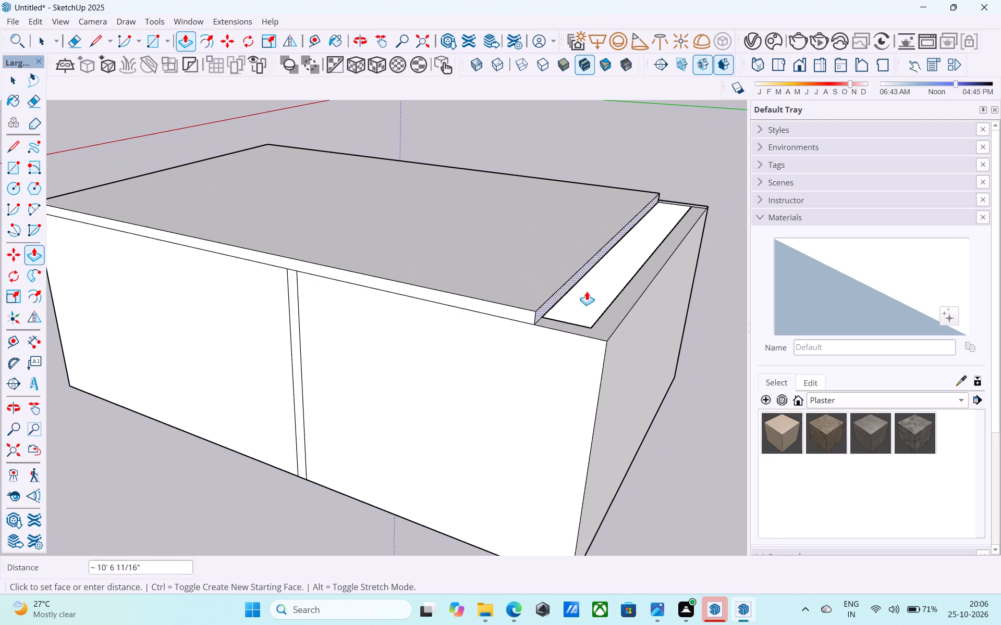
pyautogui.click(629, 316)
# Erase the two vertical lines marking the partition's end on the outer long wall.
pyautogui.scroll(-13, 548, 257)
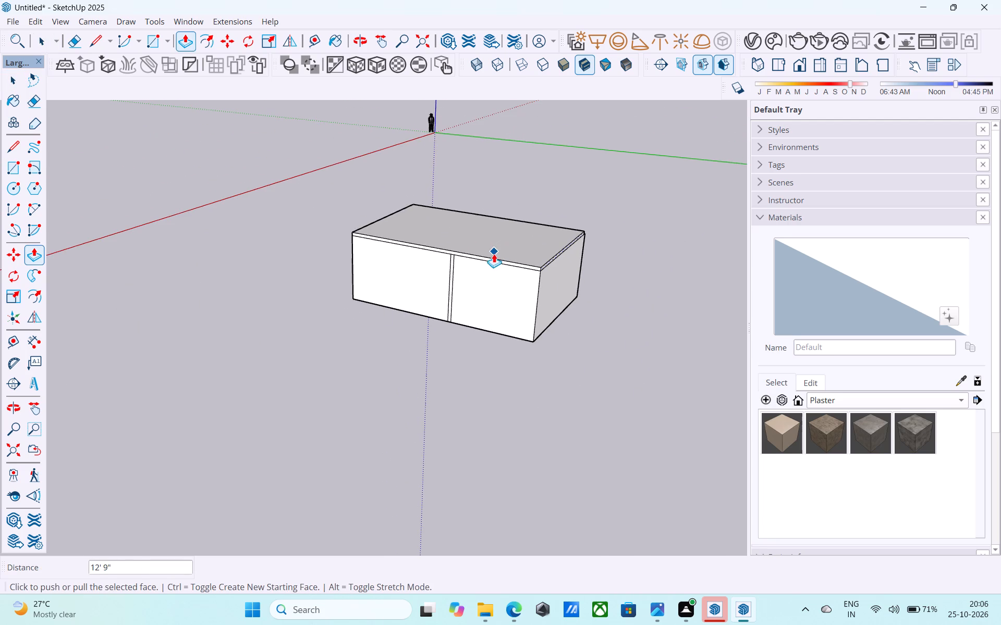
pyautogui.scroll(7, 453, 269)
pyautogui.press('e')
pyautogui.moveTo(466, 274); pyautogui.dragTo(456, 271)
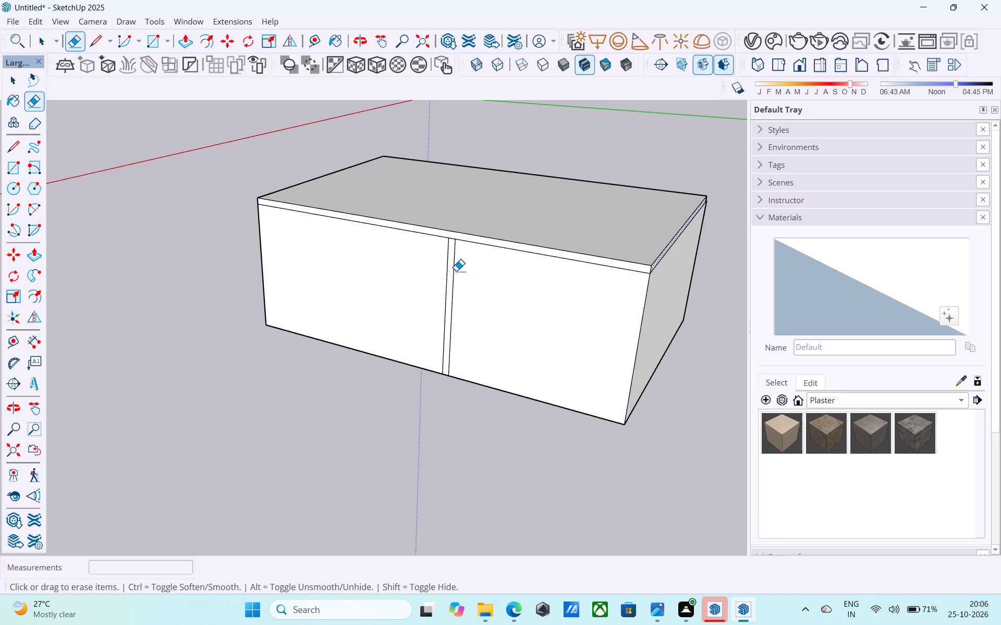
pyautogui.moveTo(456, 271); pyautogui.dragTo(442, 262)
# Pull the roof slab's recessed edge face on the opposite long side out flush with the outer wall.
pyautogui.scroll(-7, 420, 274)
pyautogui.moveTo(419, 279); pyautogui.dragTo(562, 283, button='middle')
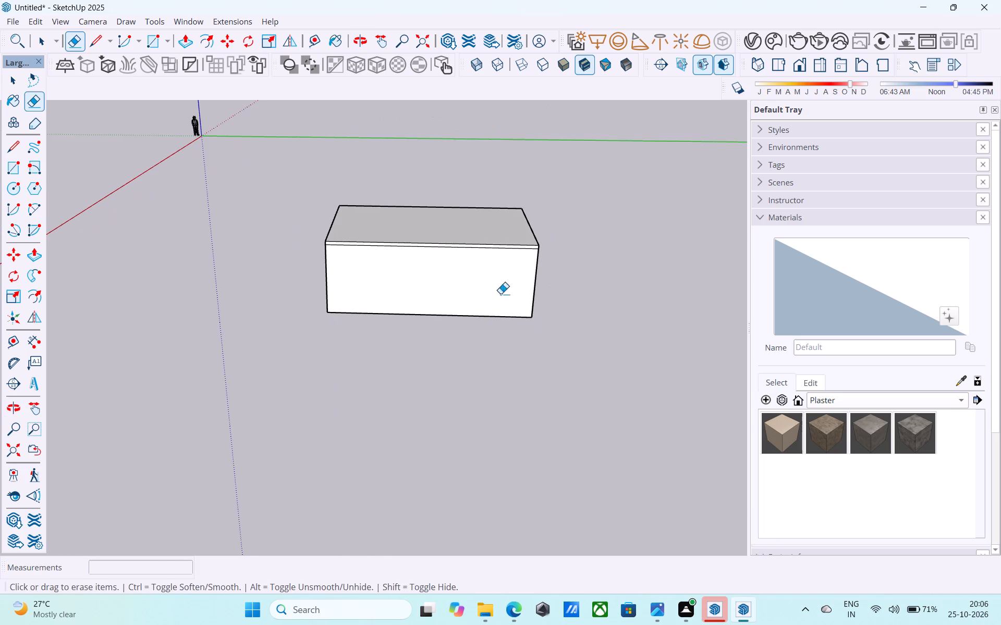
pyautogui.moveTo(421, 308); pyautogui.dragTo(687, 204, button='middle')
pyautogui.scroll(5, 360, 213)
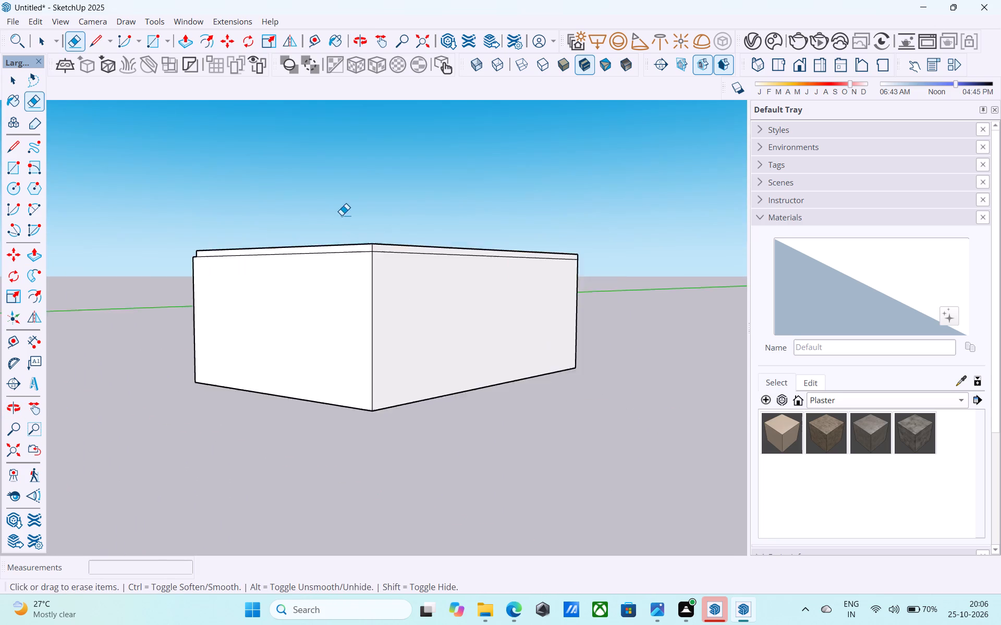
pyautogui.scroll(1, 341, 215)
pyautogui.moveTo(285, 223); pyautogui.dragTo(687, 287, button='middle')
pyautogui.middleClick(687, 287)
pyautogui.scroll(4, 368, 277)
pyautogui.press('space')
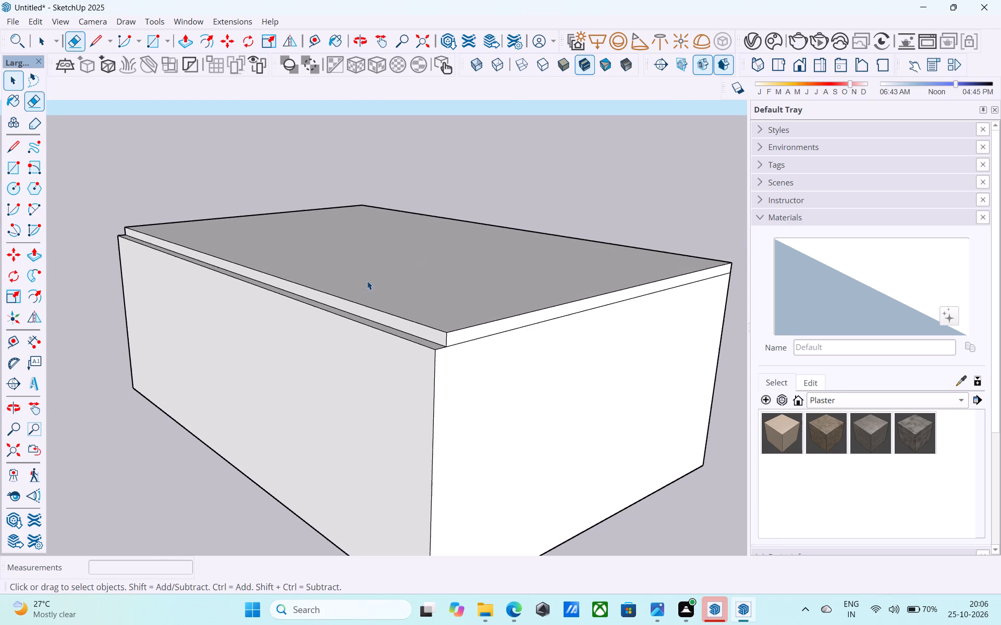
pyautogui.click(365, 316)
pyautogui.press('p')
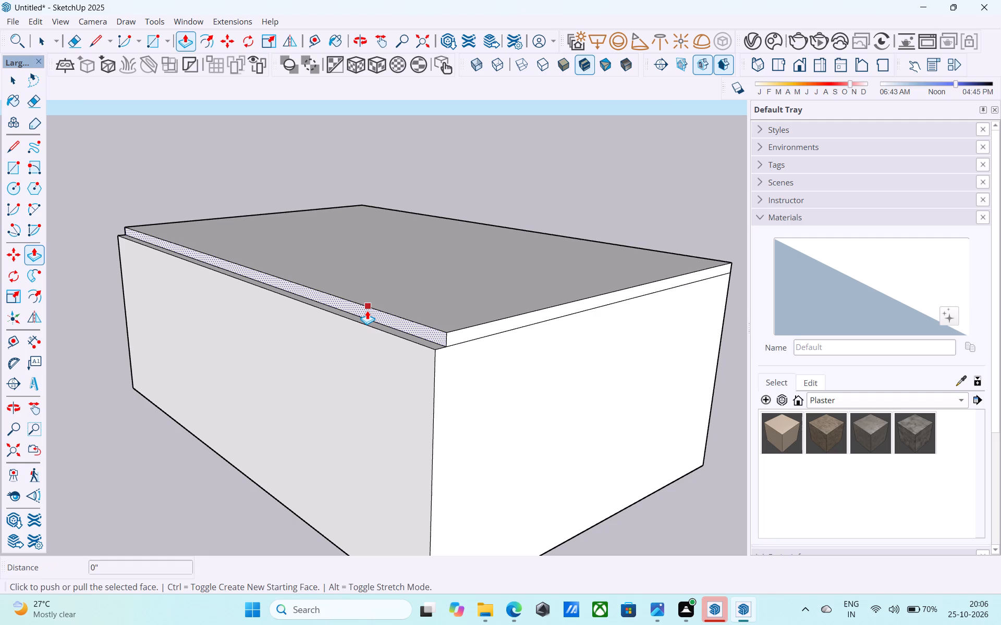
pyautogui.click(367, 310)
pyautogui.moveTo(358, 329); pyautogui.dragTo(346, 347)
pyautogui.press('space')
# Examine the enclosed building from all sides and above to check the roof slab against the outer walls.
pyautogui.scroll(-8, 312, 342)
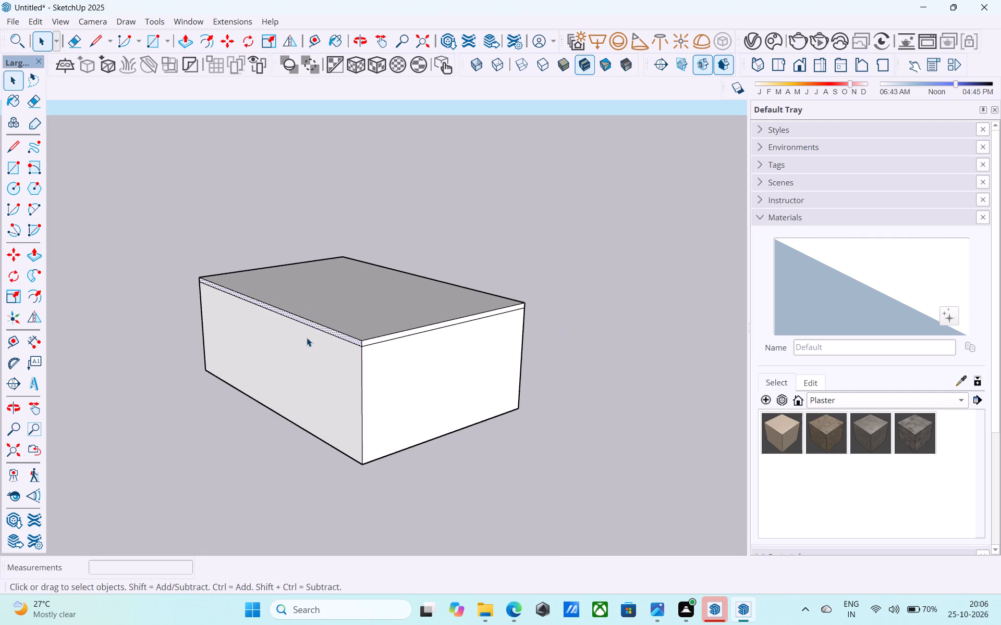
pyautogui.scroll(-6, 307, 337)
pyautogui.moveTo(307, 337); pyautogui.dragTo(132, 320, button='middle')
pyautogui.moveTo(395, 292); pyautogui.dragTo(109, 292, button='middle')
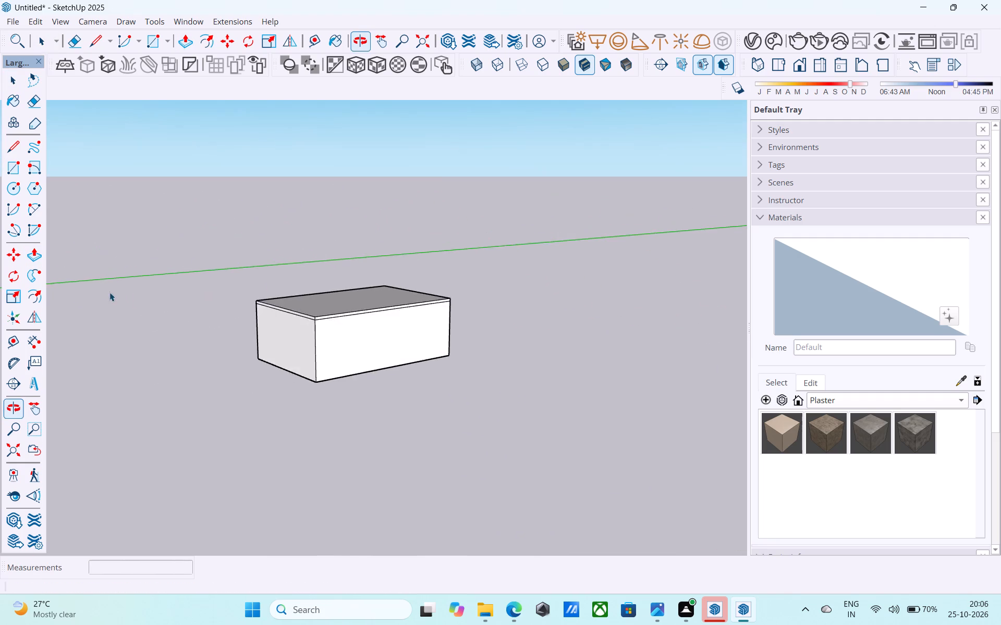
pyautogui.scroll(-7, 233, 280)
pyautogui.moveTo(345, 266); pyautogui.dragTo(114, 267, button='middle')
pyautogui.scroll(2, 285, 247)
pyautogui.scroll(-2, 286, 247)
pyautogui.moveTo(286, 246); pyautogui.dragTo(305, 231, button='middle')
pyautogui.middleClick(307, 230)
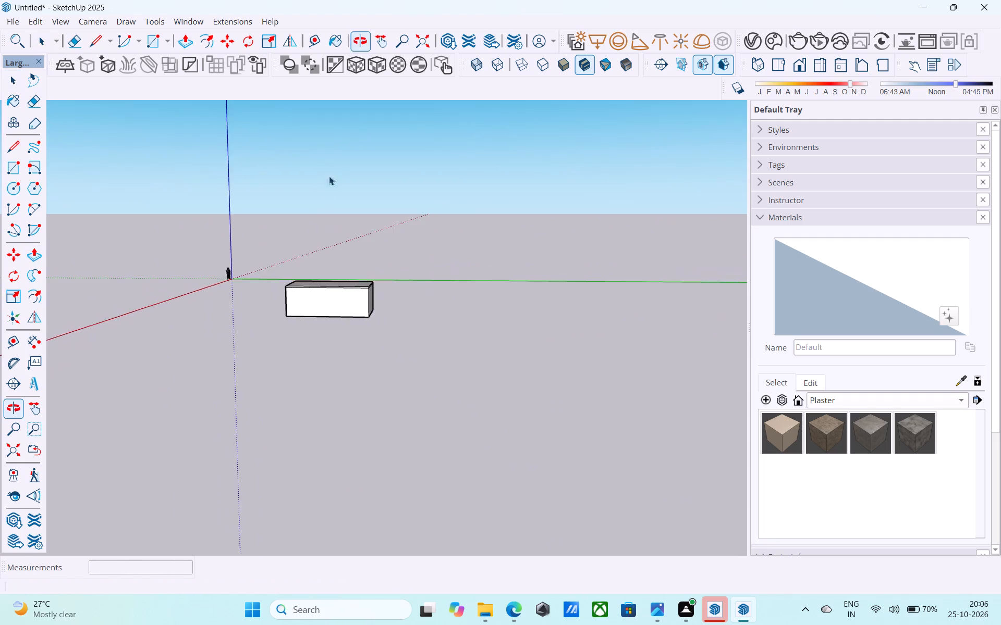
pyautogui.scroll(6, 329, 170)
pyautogui.scroll(-5, 344, 159)
pyautogui.moveTo(337, 177); pyautogui.dragTo(351, 361, button='middle')
pyautogui.scroll(3, 351, 361)
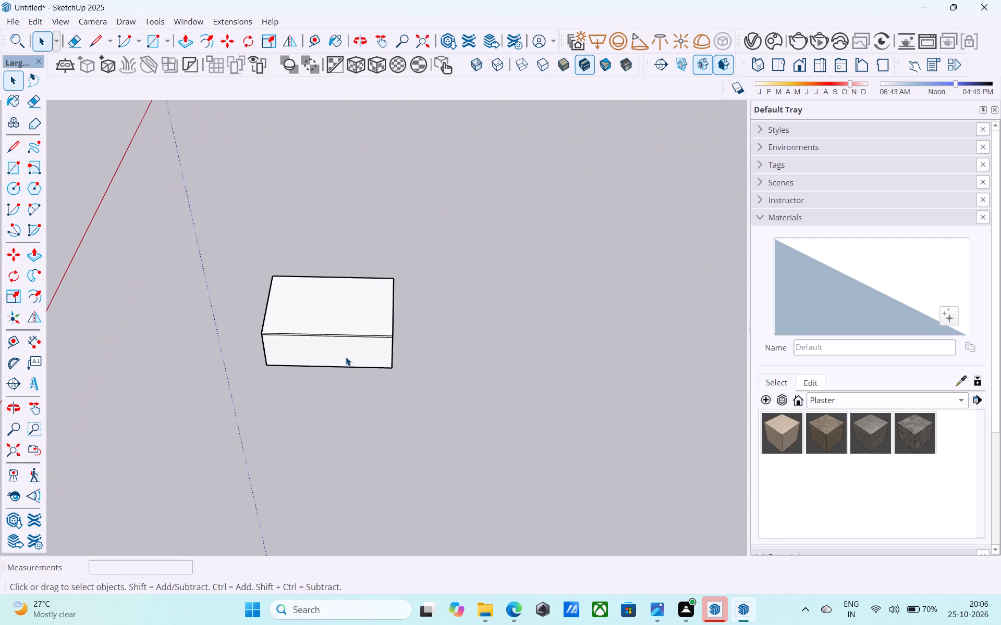
pyautogui.scroll(5, 337, 335)
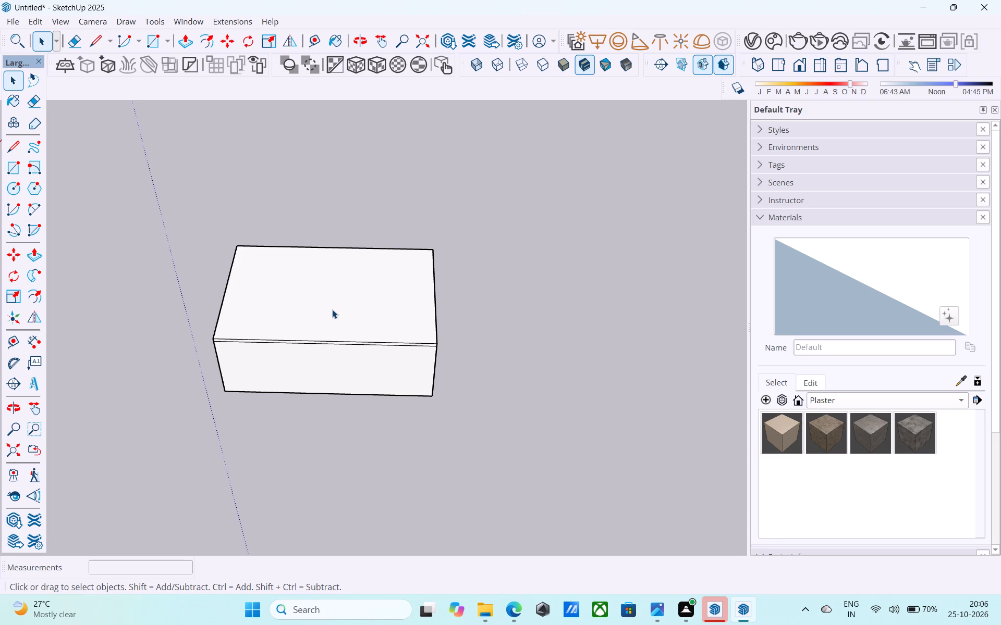
pyautogui.scroll(-5, 335, 314)
pyautogui.moveTo(335, 314); pyautogui.dragTo(361, 223, button='middle')
pyautogui.scroll(6, 330, 357)
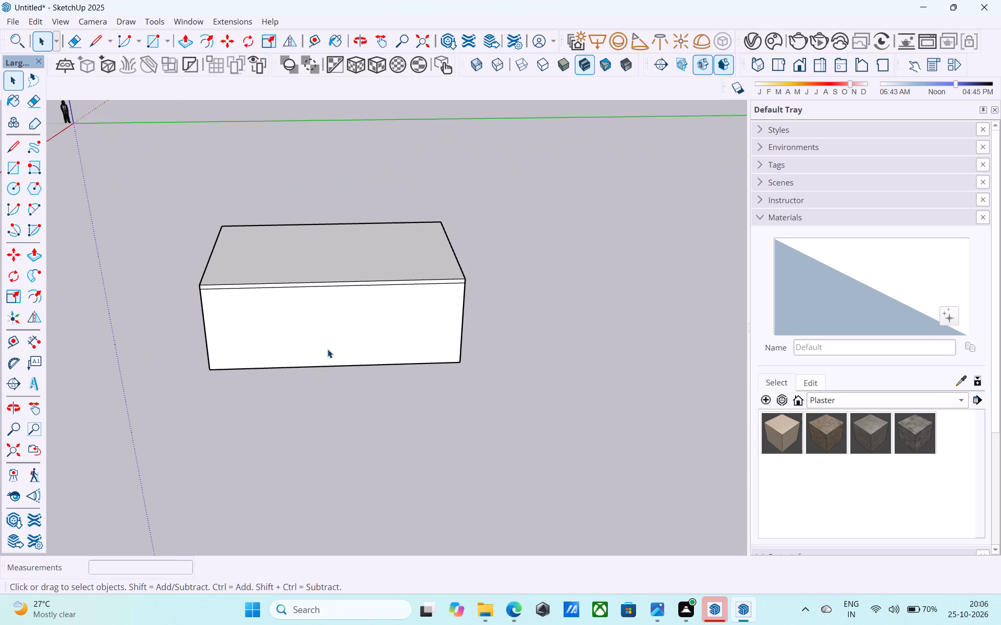
pyautogui.scroll(1, 324, 265)
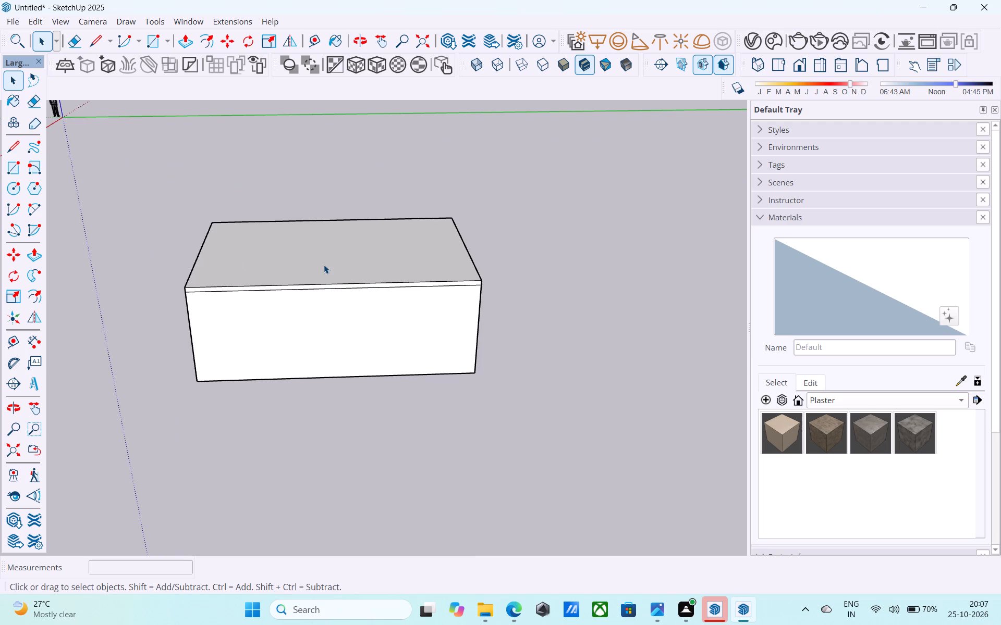
pyautogui.middleClick(297, 334)
pyautogui.moveTo(297, 334); pyautogui.dragTo(344, 319, button='middle')
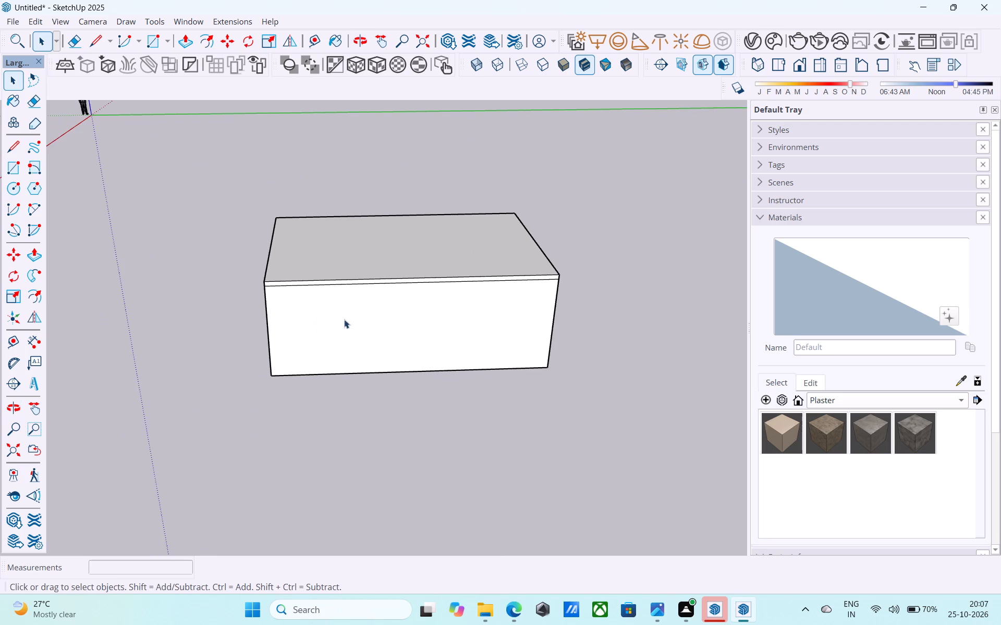
pyautogui.moveTo(344, 319); pyautogui.dragTo(462, 308, button='middle')
pyautogui.scroll(-2, 357, 323)
pyautogui.moveTo(347, 330); pyautogui.dragTo(555, 306, button='middle')
pyautogui.moveTo(567, 306); pyautogui.dragTo(627, 265, button='middle')
pyautogui.scroll(6, 401, 266)
pyautogui.scroll(4, 275, 295)
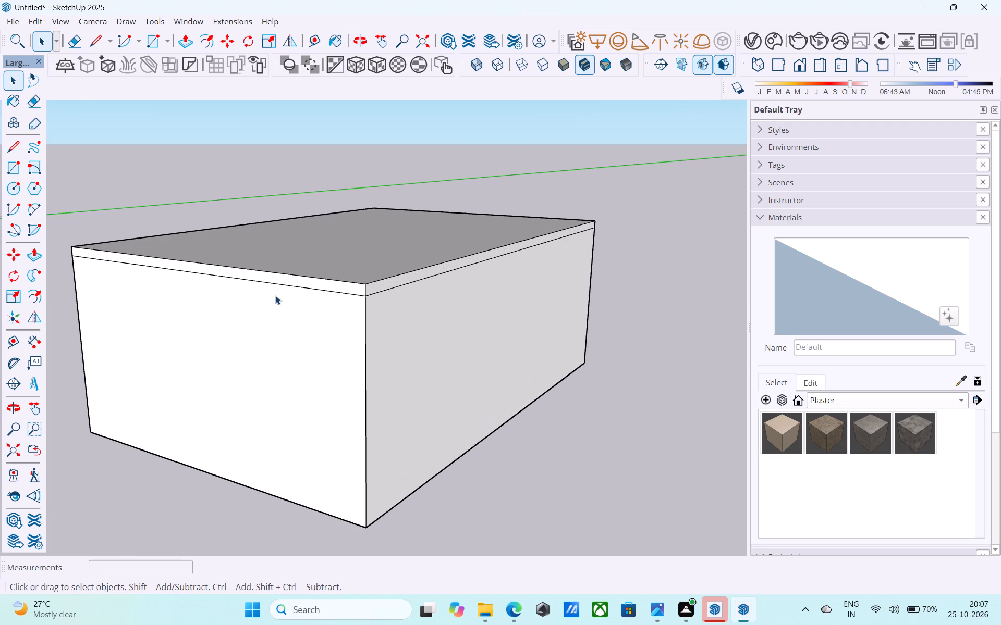
pyautogui.scroll(1, 275, 295)
pyautogui.scroll(-5, 275, 295)
pyautogui.moveTo(275, 296); pyautogui.dragTo(257, 305, button='middle')
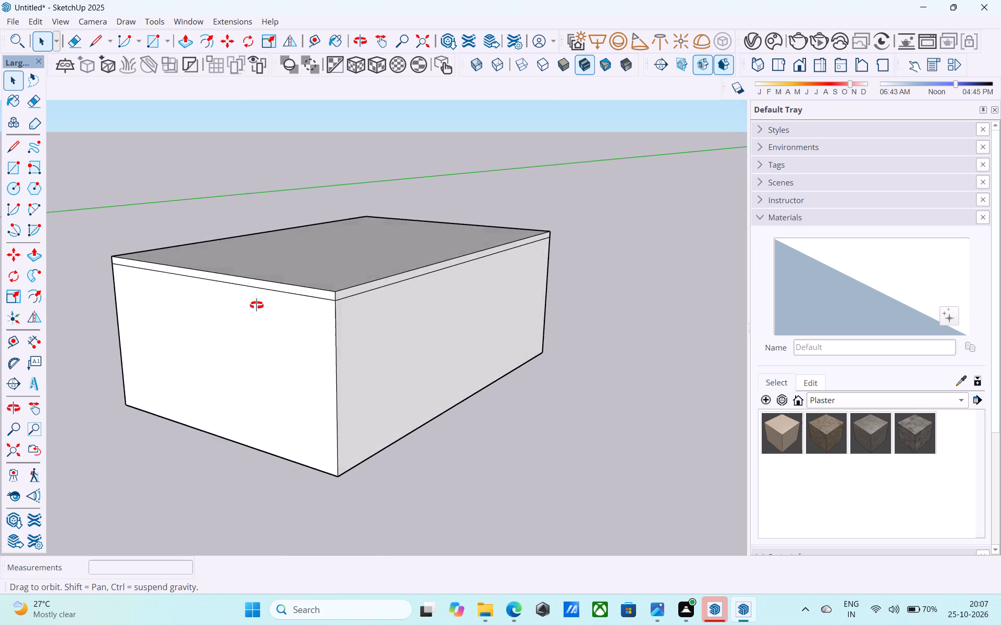
pyautogui.moveTo(257, 305); pyautogui.dragTo(90, 332, button='middle')
pyautogui.middleClick(90, 332)
pyautogui.moveTo(90, 332); pyautogui.dragTo(145, 317, button='middle')
pyautogui.scroll(-5, 146, 312)
pyautogui.scroll(-4, 556, 276)
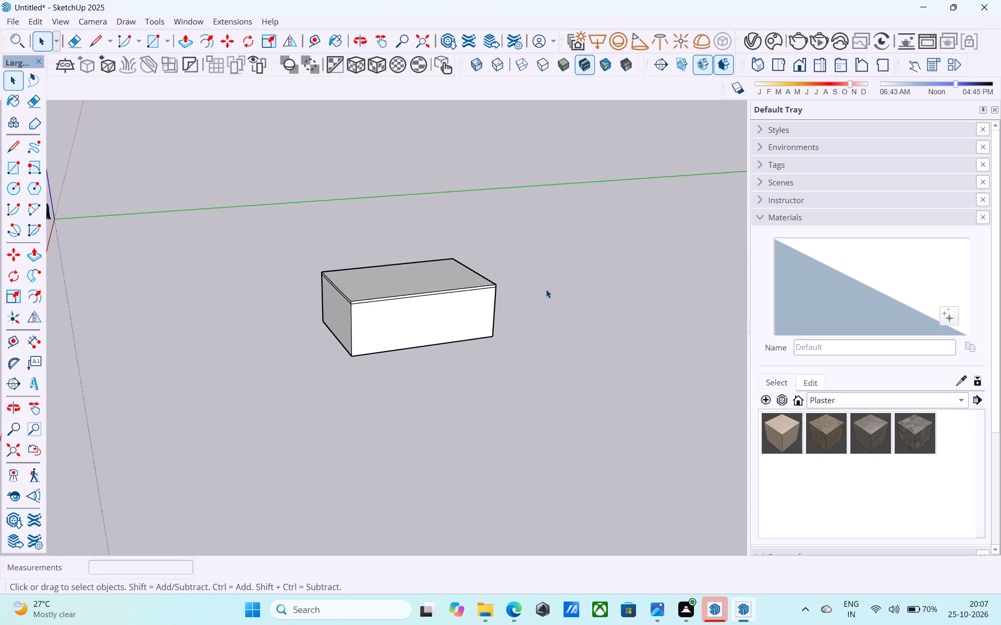
pyautogui.moveTo(546, 289); pyautogui.dragTo(402, 294, button='middle')
pyautogui.scroll(6, 417, 301)
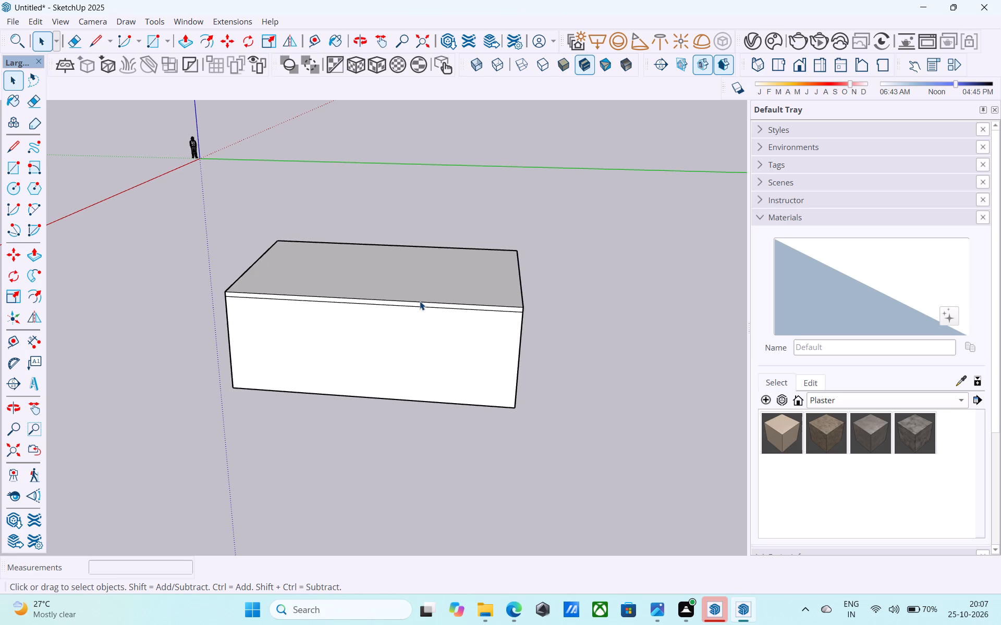
pyautogui.scroll(-7, 421, 302)
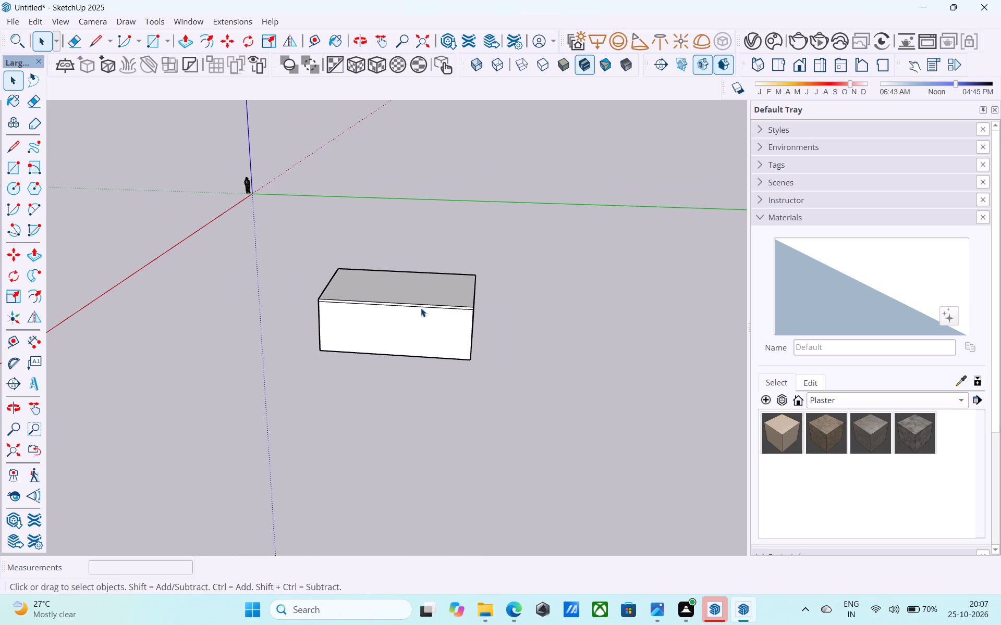
pyautogui.moveTo(421, 308); pyautogui.dragTo(500, 363, button='middle')
pyautogui.scroll(-4, 484, 348)
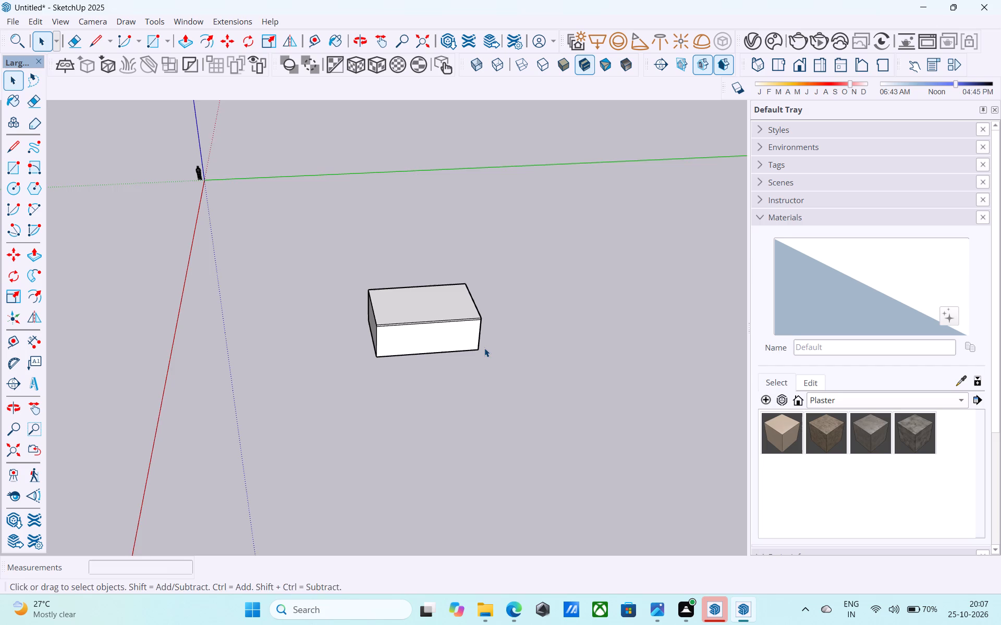
pyautogui.moveTo(484, 348); pyautogui.dragTo(488, 365, button='middle')
pyautogui.moveTo(488, 365); pyautogui.dragTo(479, 365, button='middle')
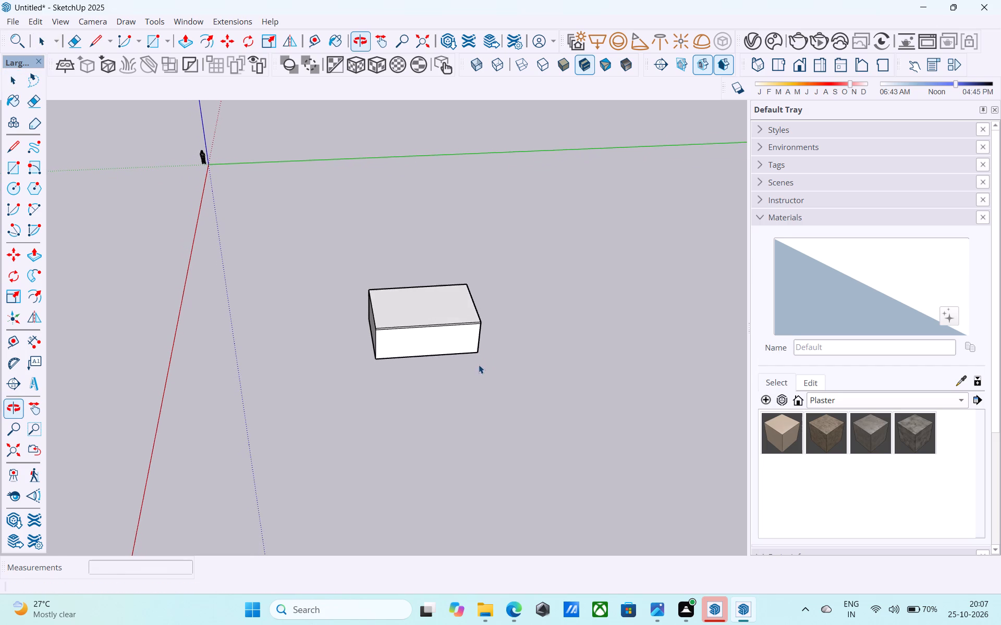
# Examine the building from below and again from above to check its underside, walls and roof.
pyautogui.scroll(4, 450, 358)
pyautogui.scroll(-4, 440, 353)
pyautogui.moveTo(440, 352); pyautogui.dragTo(503, 133, button='middle')
pyautogui.moveTo(500, 129); pyautogui.dragTo(494, 122, button='middle')
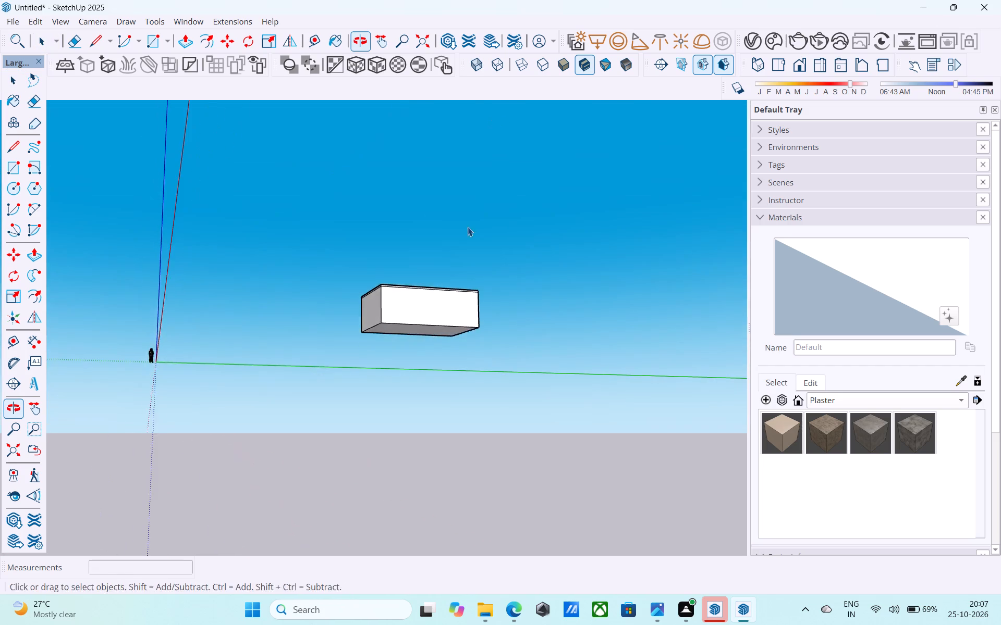
pyautogui.moveTo(417, 329); pyautogui.dragTo(368, 313, button='middle')
pyautogui.scroll(8, 367, 336)
pyautogui.scroll(-5, 370, 313)
pyautogui.moveTo(368, 315); pyautogui.dragTo(368, 335, button='middle')
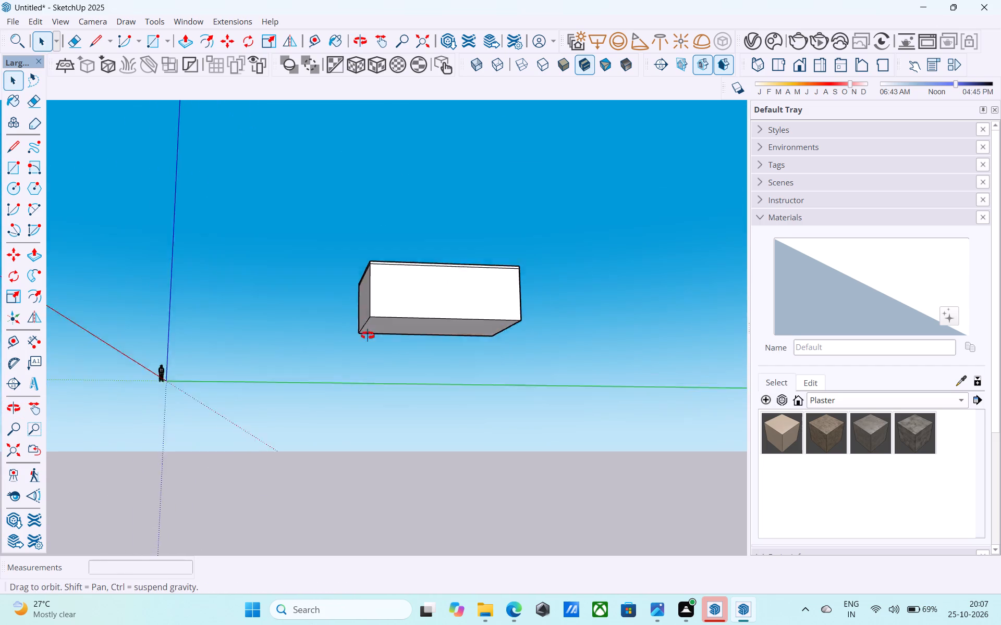
pyautogui.scroll(-1, 368, 335)
pyautogui.moveTo(368, 335); pyautogui.dragTo(367, 455, button='middle')
pyautogui.middleClick(367, 455)
pyautogui.scroll(-11, 312, 340)
pyautogui.moveTo(308, 381); pyautogui.dragTo(314, 413, button='middle')
pyautogui.scroll(6, 322, 391)
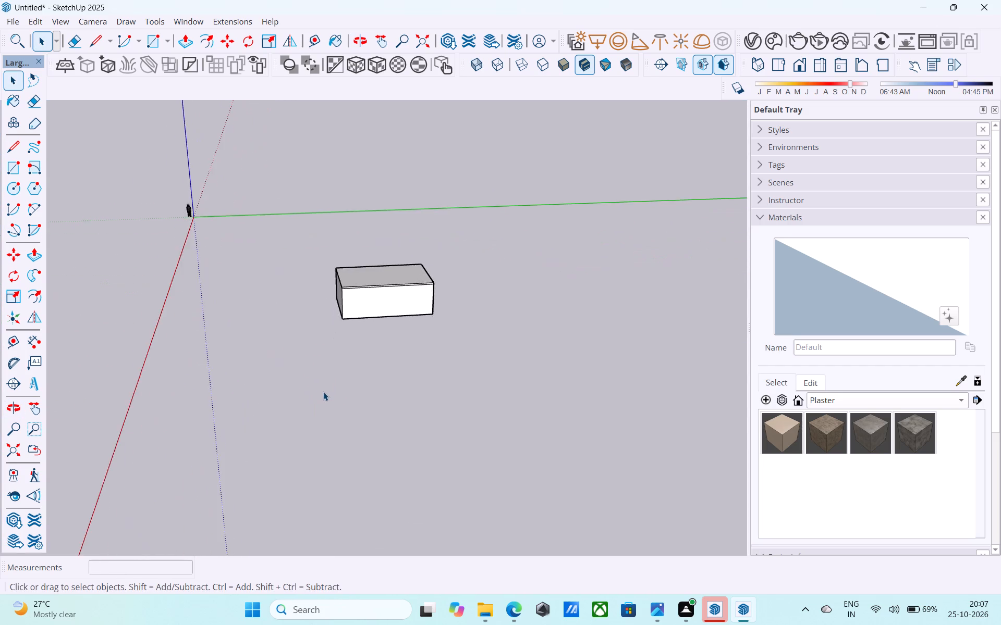
pyautogui.scroll(-4, 323, 392)
pyautogui.scroll(19, 338, 362)
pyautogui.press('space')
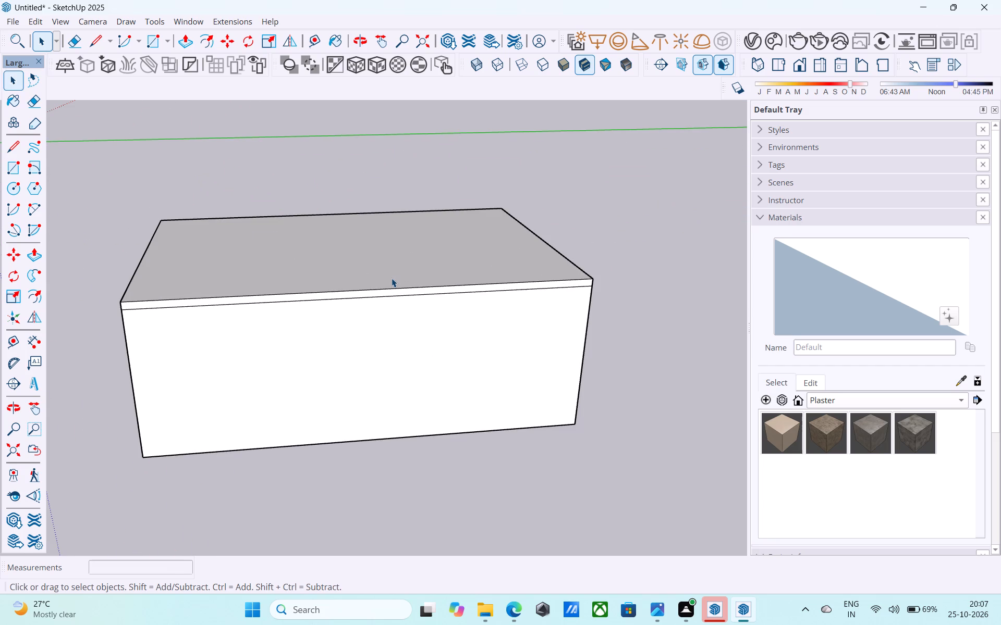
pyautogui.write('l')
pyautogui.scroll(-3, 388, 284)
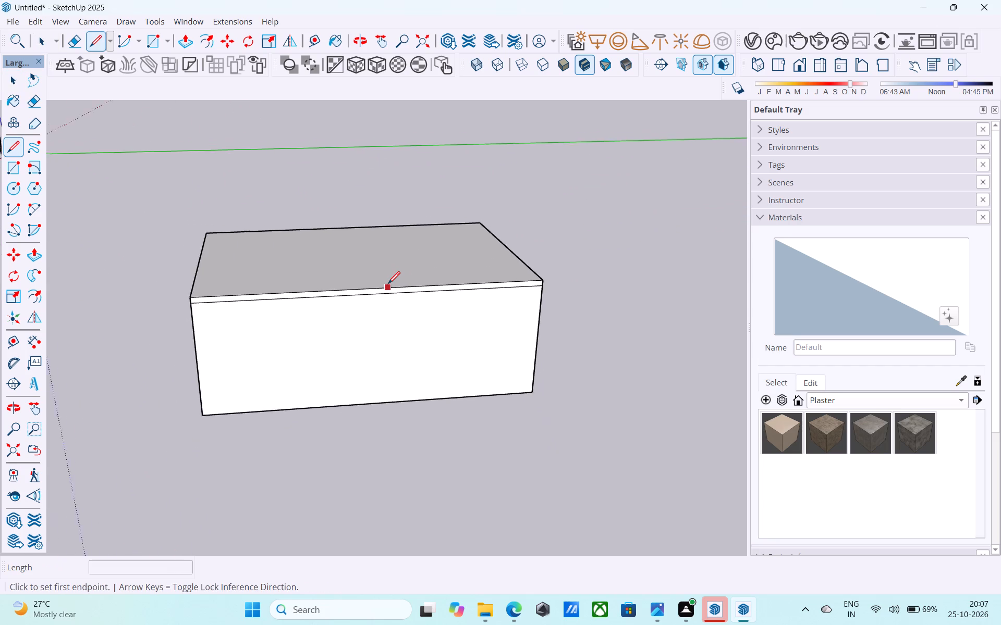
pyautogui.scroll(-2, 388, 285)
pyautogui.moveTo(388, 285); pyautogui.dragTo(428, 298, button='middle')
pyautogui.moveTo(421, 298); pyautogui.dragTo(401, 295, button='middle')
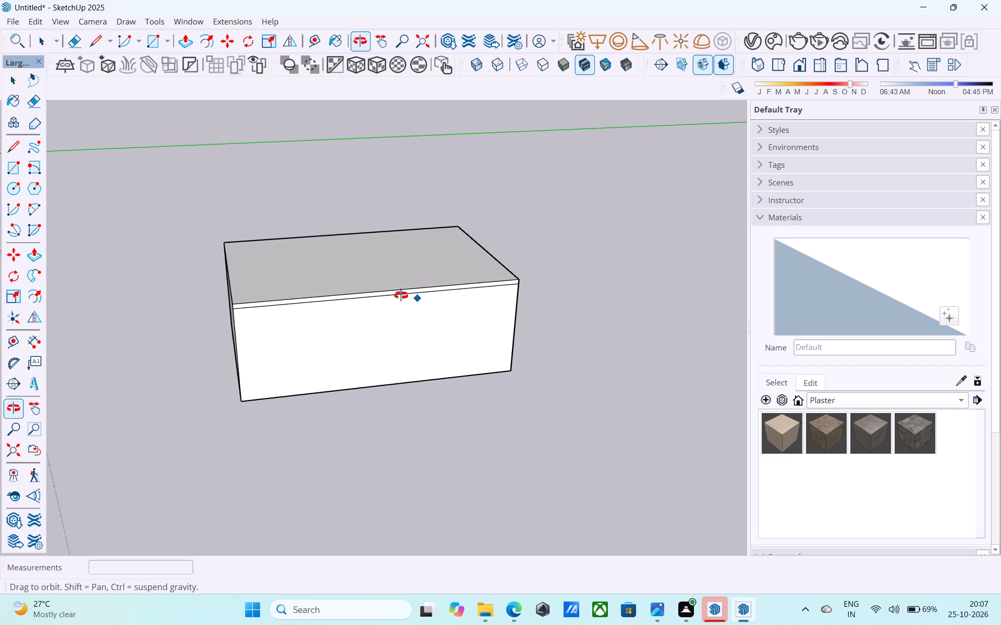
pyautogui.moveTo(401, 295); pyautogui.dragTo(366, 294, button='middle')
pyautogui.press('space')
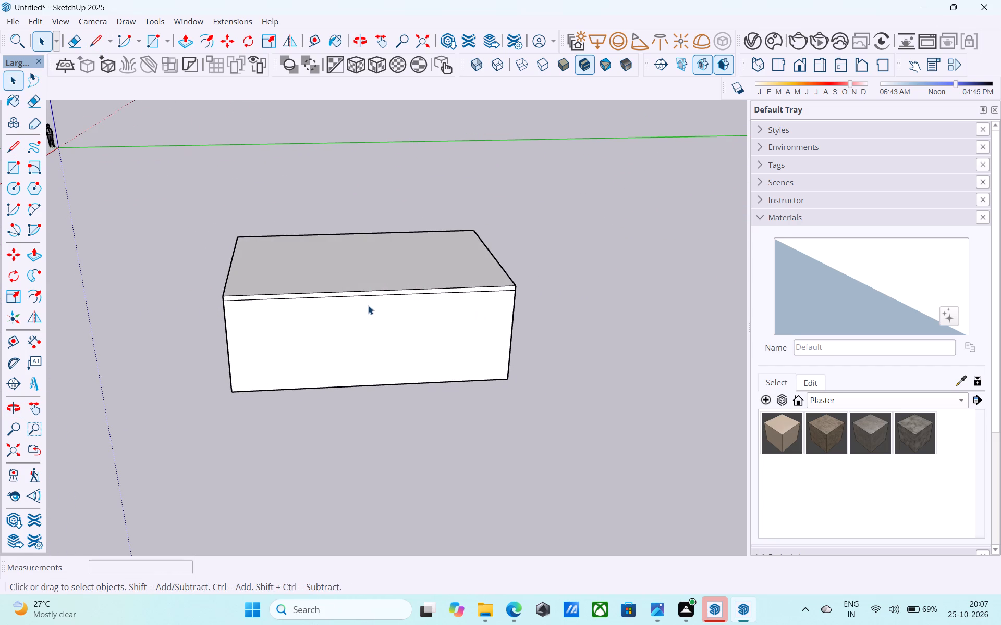
# Copy the roof slab's long top edge 4' outward along the red axis, beyond the outer wall.
pyautogui.scroll(5, 368, 305)
pyautogui.scroll(-5, 368, 305)
pyautogui.moveTo(368, 305); pyautogui.dragTo(372, 326, button='middle')
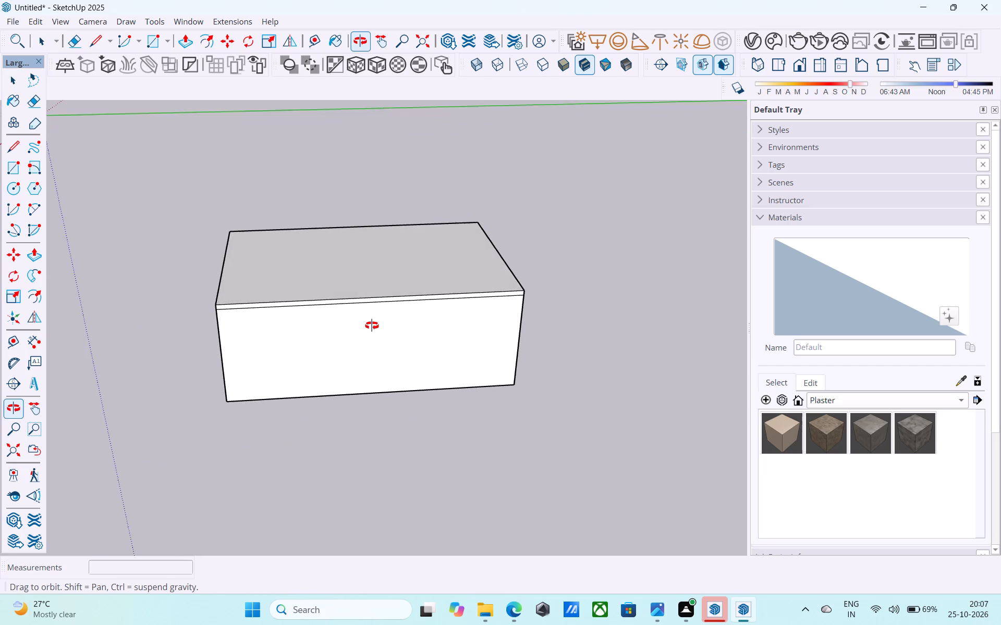
pyautogui.moveTo(372, 326); pyautogui.dragTo(414, 362, button='middle')
pyautogui.moveTo(293, 329); pyautogui.dragTo(453, 376, button='middle')
pyautogui.moveTo(467, 376); pyautogui.dragTo(472, 376, button='middle')
pyautogui.scroll(5, 326, 403)
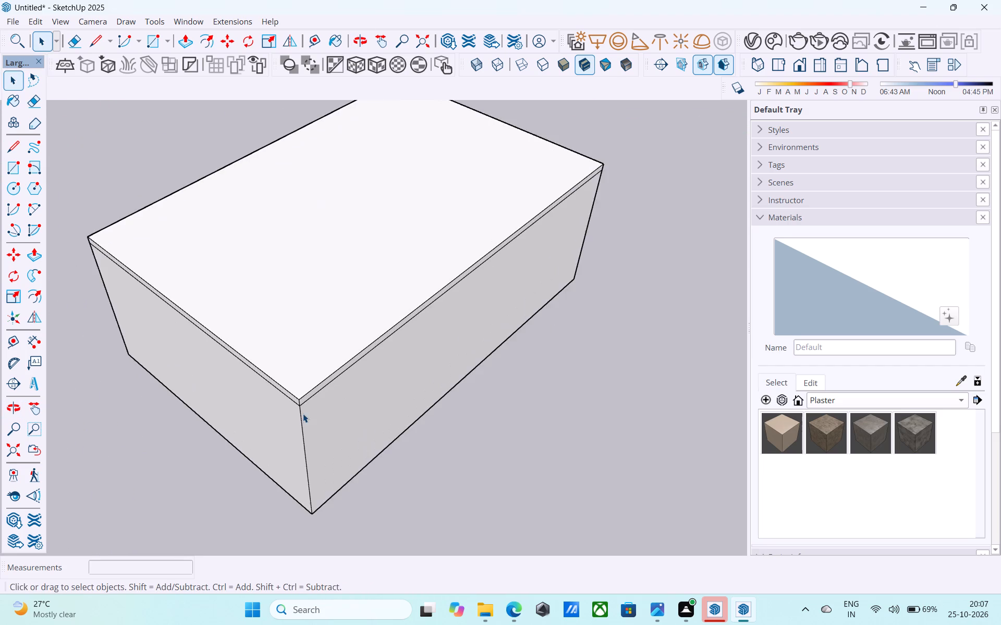
pyautogui.scroll(4, 303, 414)
pyautogui.click(304, 396)
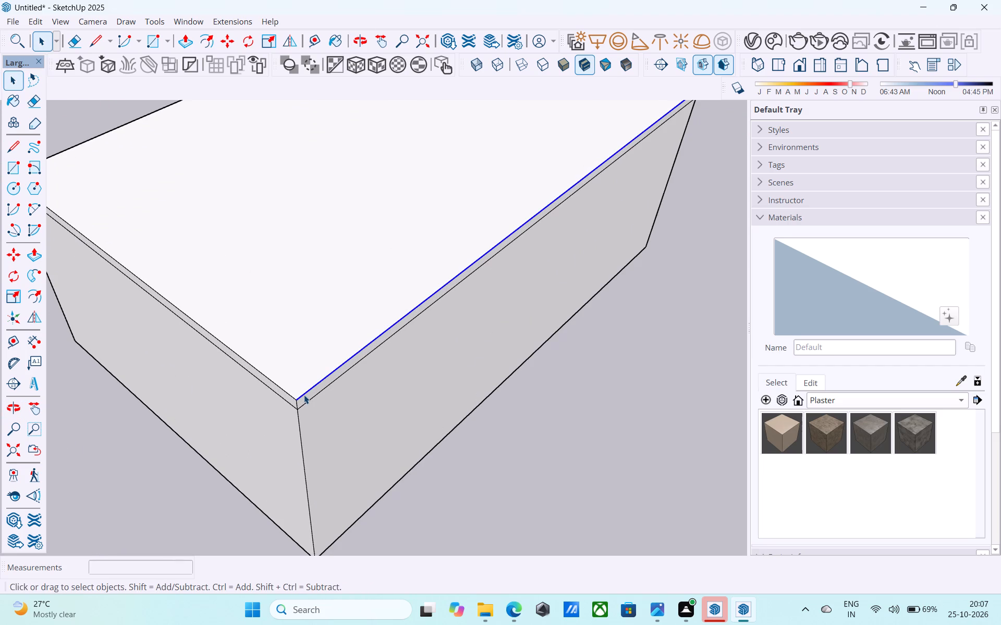
pyautogui.press('m')
pyautogui.click(298, 396)
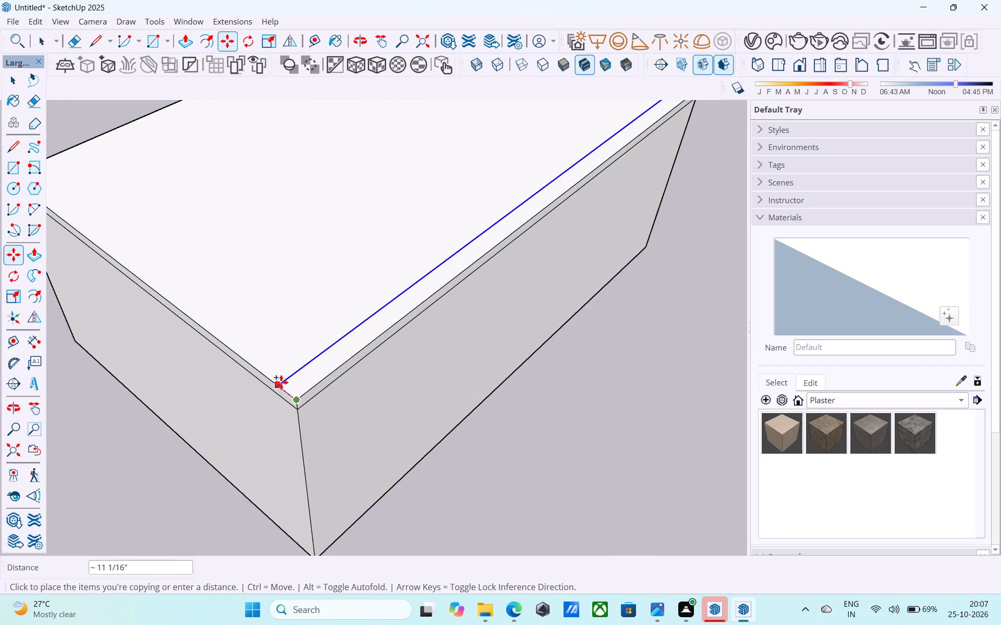
pyautogui.press('space')
pyautogui.scroll(-6, 282, 388)
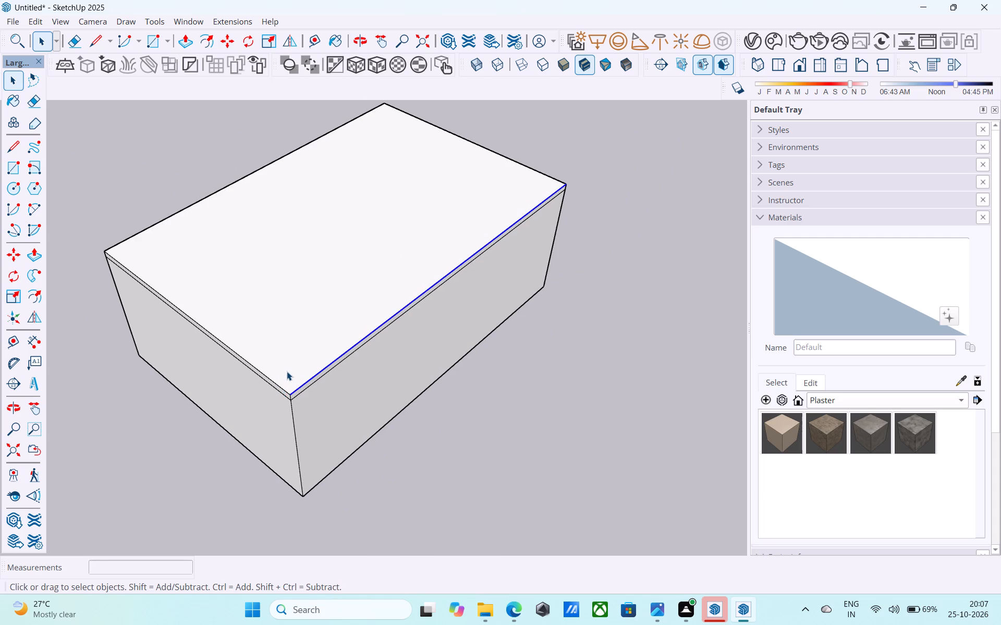
pyautogui.scroll(6, 287, 376)
pyautogui.press('m')
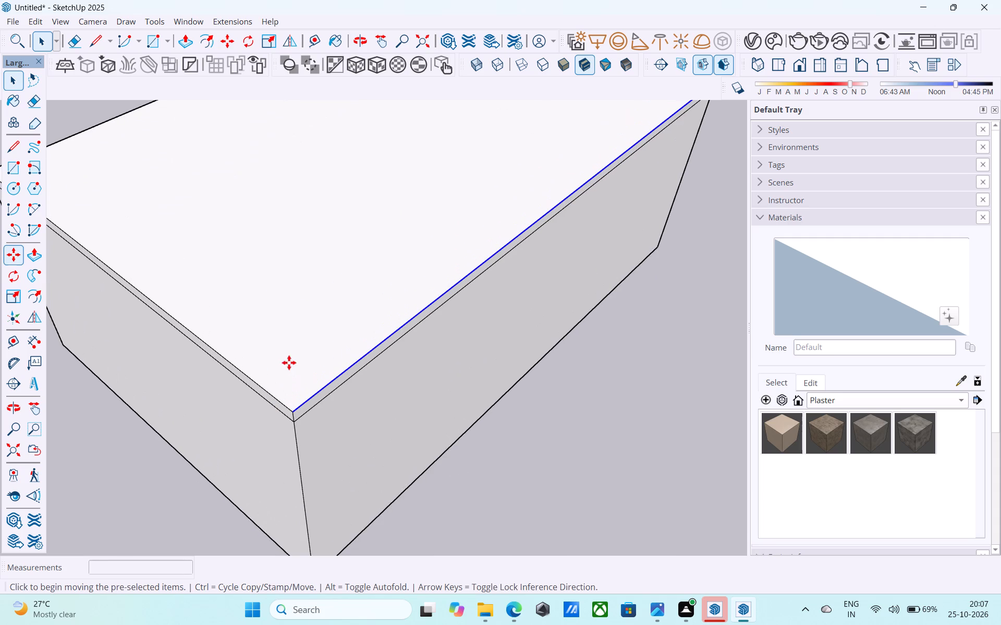
pyautogui.click(294, 411)
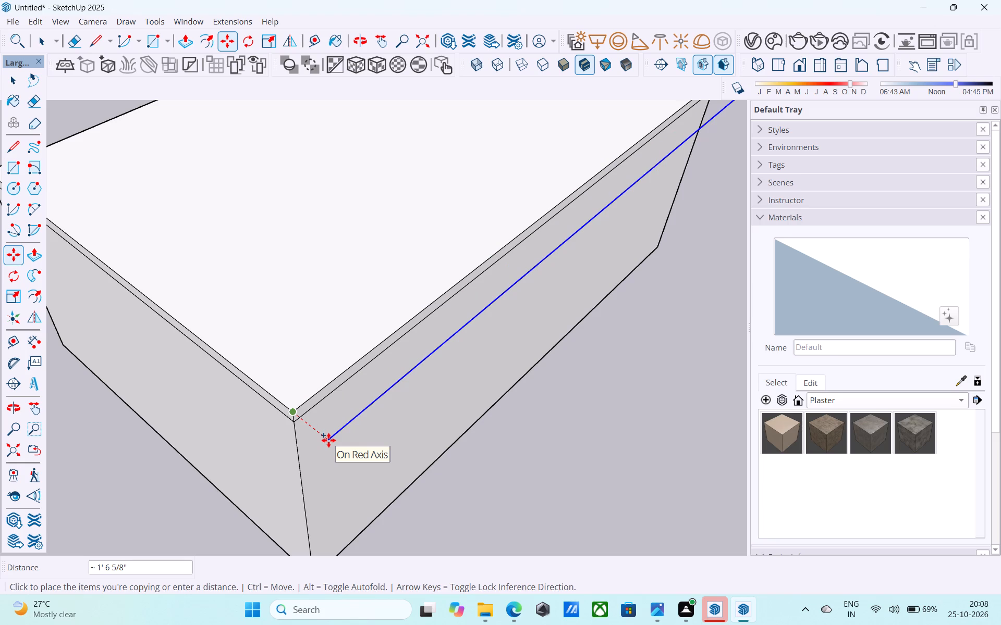
pyautogui.press('4')
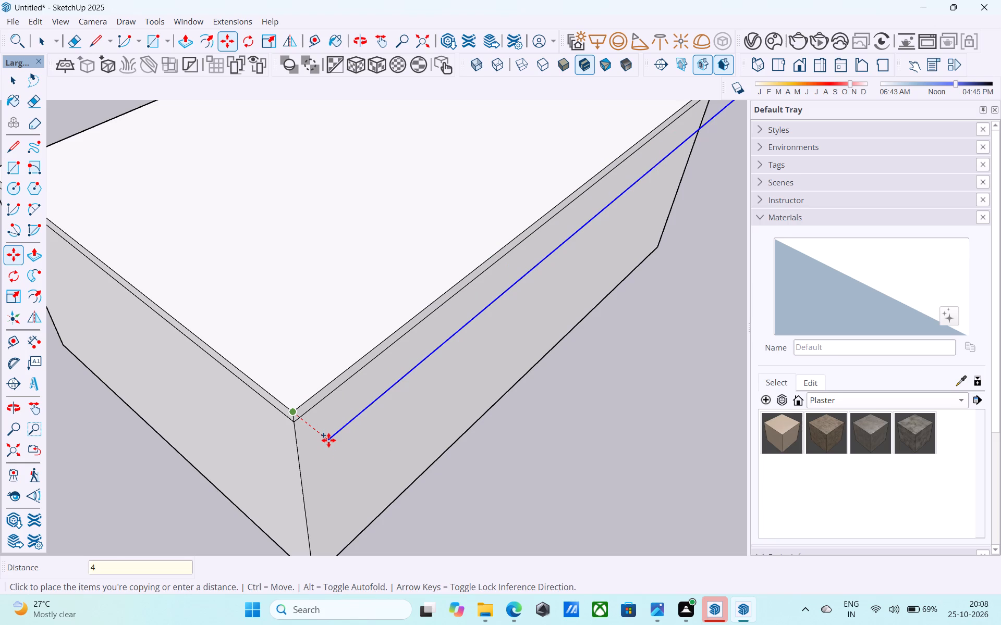
pyautogui.press("'")
pyautogui.press('Return')
pyautogui.press('space')
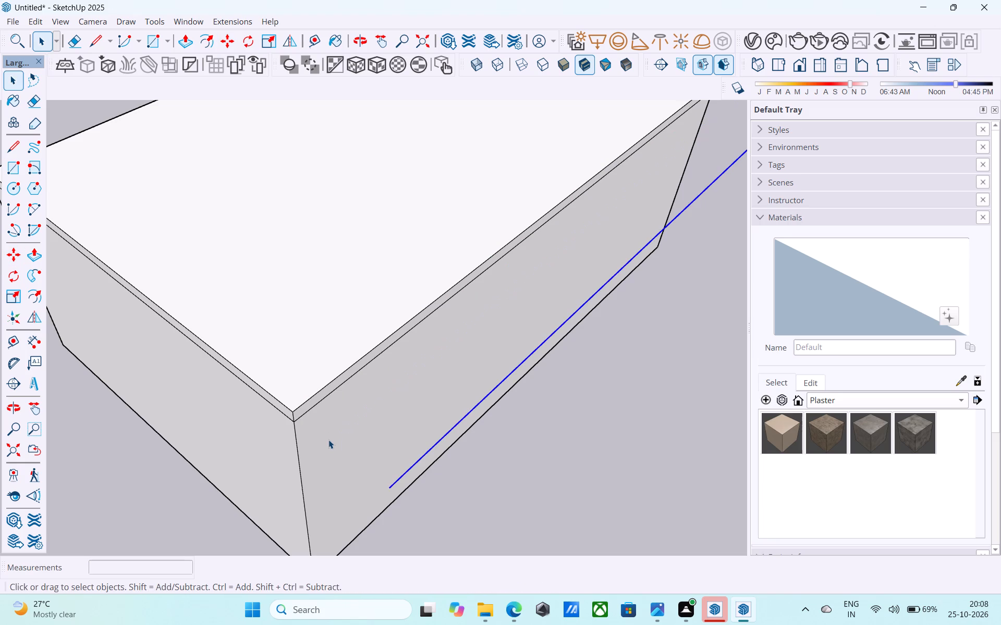
# Draw a line from the roof slab's top corner to the adjacent end of the copied edge.
pyautogui.press('l')
pyautogui.scroll(-6, 332, 430)
pyautogui.moveTo(332, 429); pyautogui.dragTo(242, 417, button='middle')
pyautogui.moveTo(218, 411); pyautogui.dragTo(178, 402, button='middle')
pyautogui.scroll(6, 198, 377)
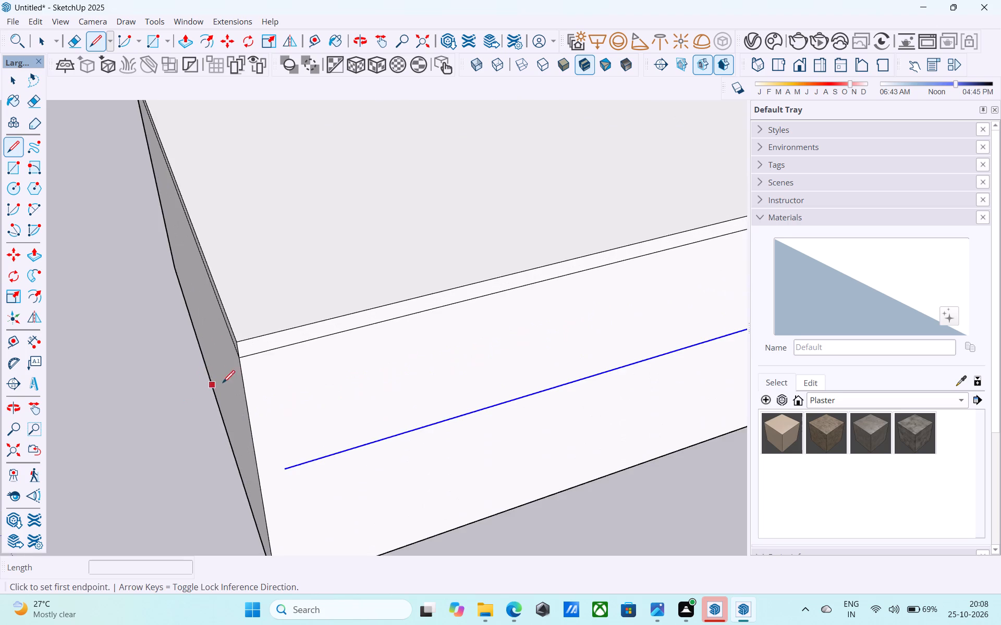
pyautogui.moveTo(225, 383); pyautogui.dragTo(241, 373, button='middle')
pyautogui.middleClick(242, 371)
pyautogui.click(271, 318)
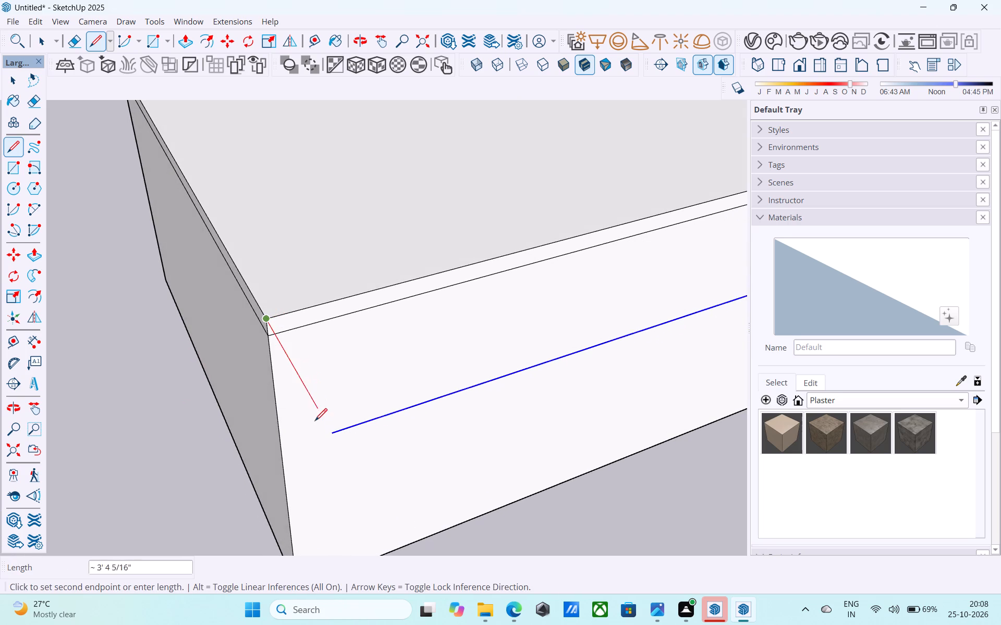
pyautogui.click(330, 436)
# Draw a 4' line from the slab's other top corner to the copied edge's far end, closing the overhang face.
pyautogui.scroll(-7, 181, 435)
pyautogui.moveTo(539, 359); pyautogui.dragTo(467, 380, button='middle')
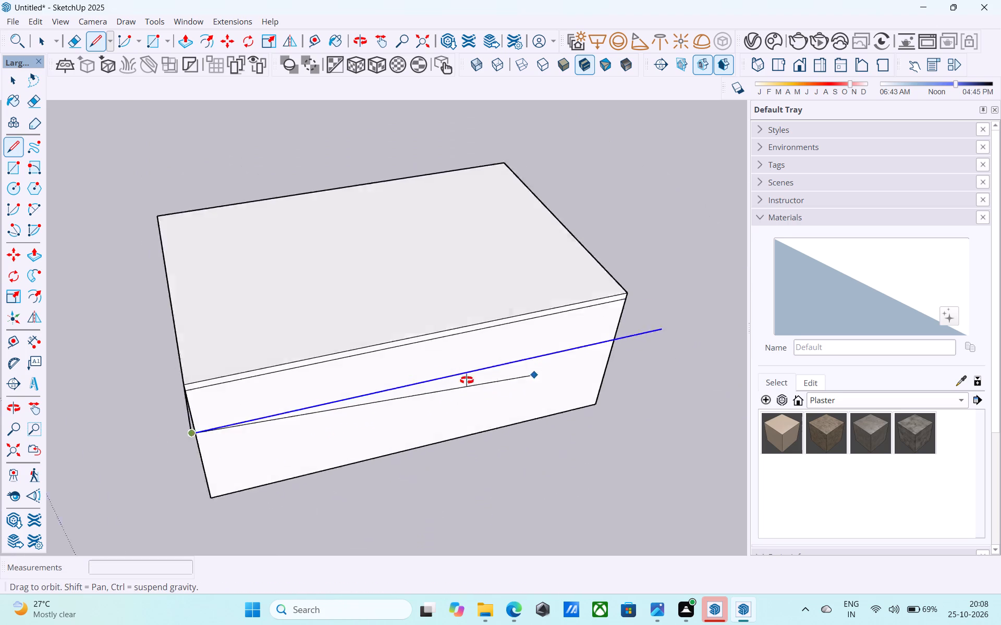
pyautogui.moveTo(467, 380); pyautogui.dragTo(330, 393, button='middle')
pyautogui.press('l')
pyautogui.scroll(5, 568, 403)
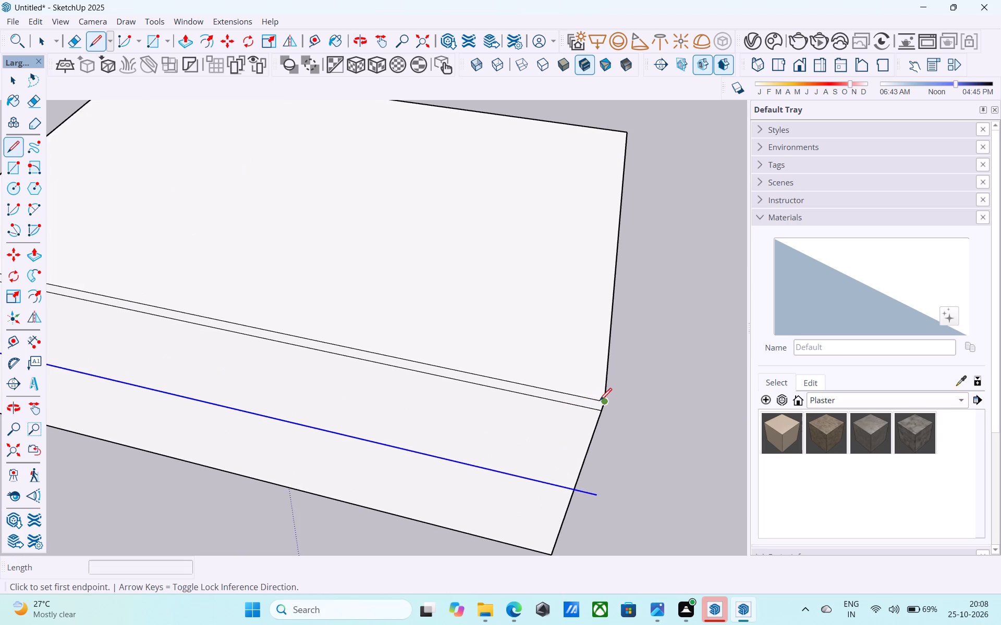
pyautogui.click(602, 402)
pyautogui.scroll(-6, 607, 373)
pyautogui.scroll(5, 593, 433)
pyautogui.click(612, 449)
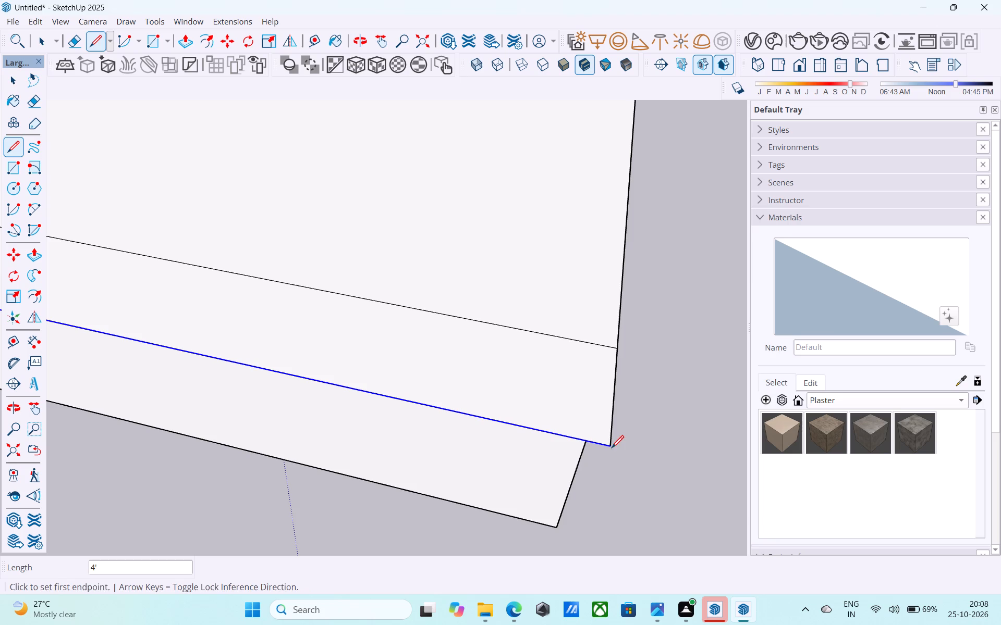
pyautogui.press('space')
# Thicken the overhang face 6" downward so its underside aligns with the bottom of the roof slab.
pyautogui.scroll(-6, 607, 436)
pyautogui.scroll(-7, 312, 243)
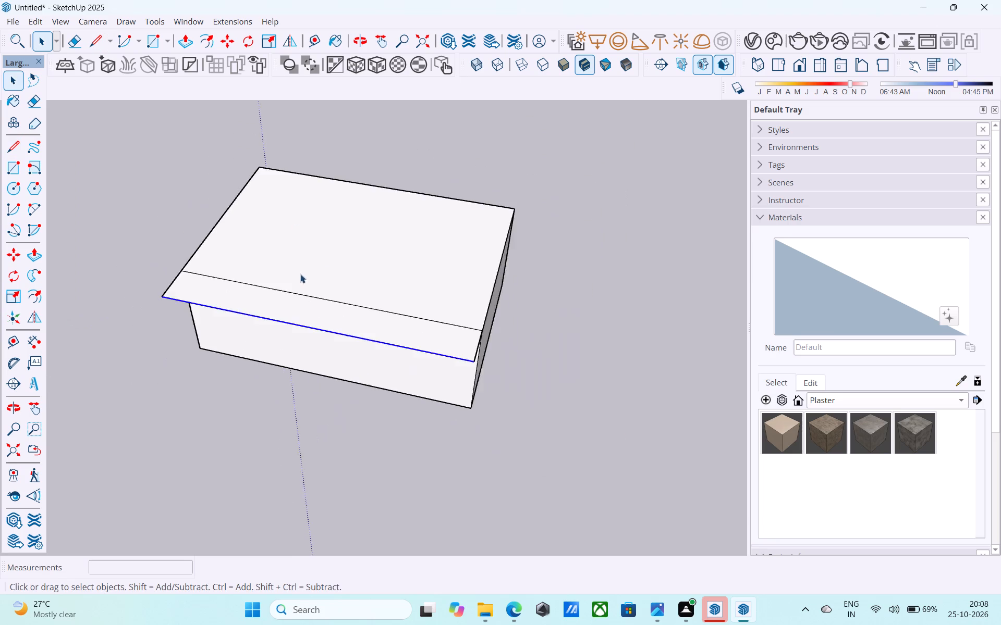
pyautogui.moveTo(301, 278); pyautogui.dragTo(435, 322, button='middle')
pyautogui.middleClick(435, 322)
pyautogui.scroll(1, 306, 355)
pyautogui.moveTo(305, 355); pyautogui.dragTo(432, 245, button='middle')
pyautogui.scroll(-4, 401, 269)
pyautogui.moveTo(400, 269); pyautogui.dragTo(461, 227, button='middle')
pyautogui.moveTo(463, 219); pyautogui.dragTo(469, 165, button='middle')
pyautogui.scroll(6, 409, 272)
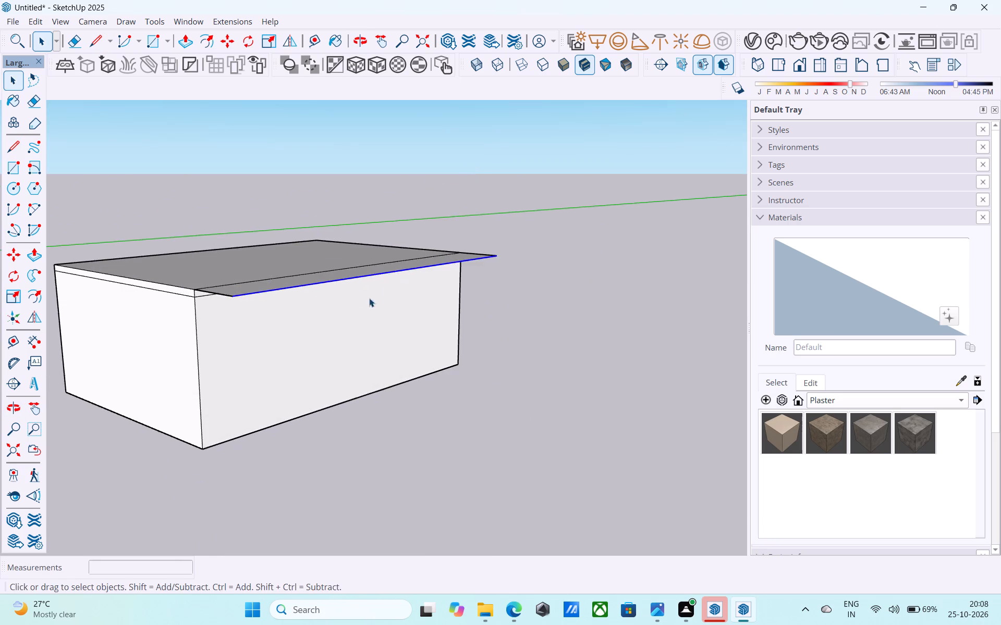
pyautogui.moveTo(359, 305); pyautogui.dragTo(425, 208, button='middle')
pyautogui.middleClick(425, 208)
pyautogui.scroll(5, 315, 231)
pyautogui.click(322, 187)
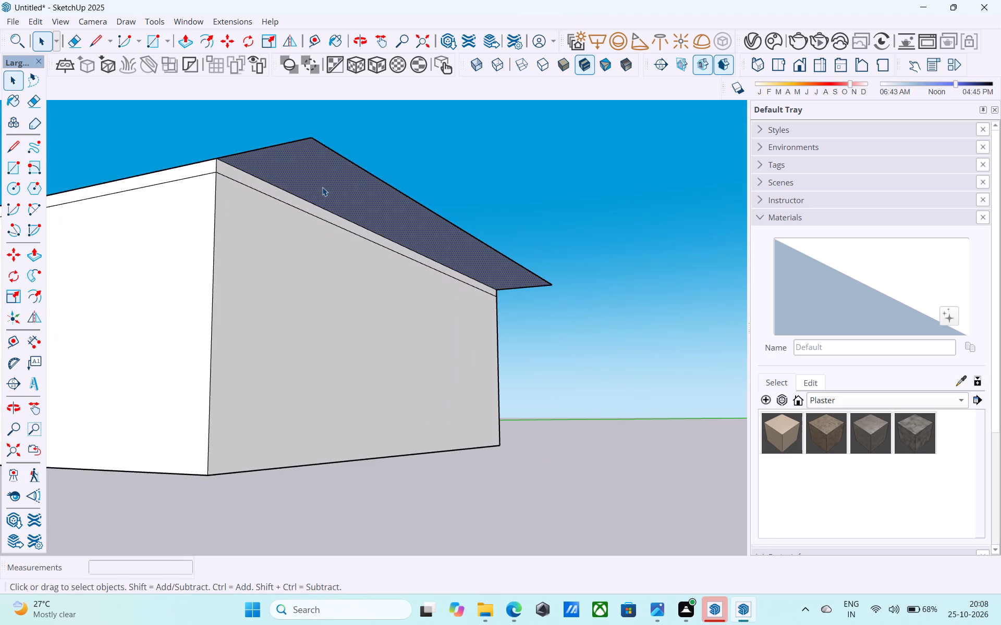
pyautogui.press('p')
pyautogui.click(322, 187)
pyautogui.click(203, 176)
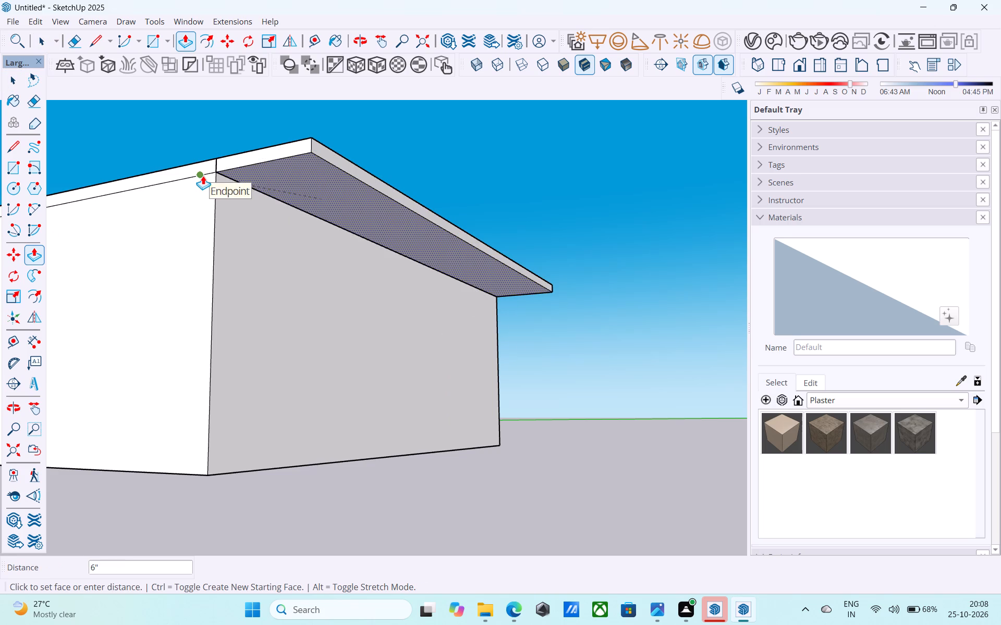
pyautogui.press('space')
# Extend the overhang's long front edge face 2' further outward.
pyautogui.scroll(-5, 205, 176)
pyautogui.moveTo(254, 176); pyautogui.dragTo(215, 287, button='middle')
pyautogui.scroll(-6, 395, 241)
pyautogui.moveTo(409, 261); pyautogui.dragTo(392, 292, button='middle')
pyautogui.moveTo(392, 292); pyautogui.dragTo(387, 292, button='middle')
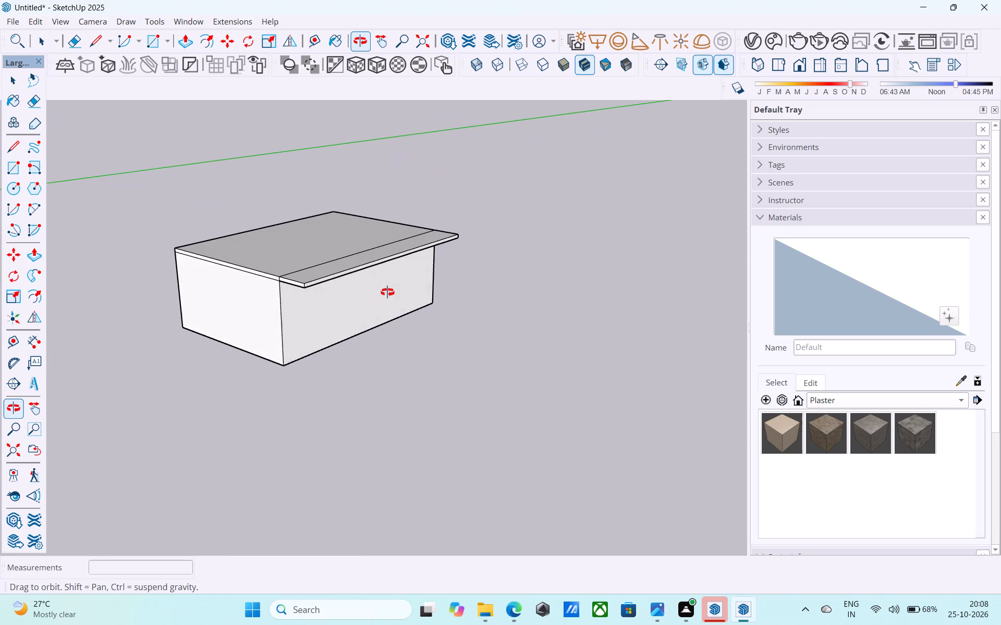
pyautogui.moveTo(387, 292); pyautogui.dragTo(422, 278, button='middle')
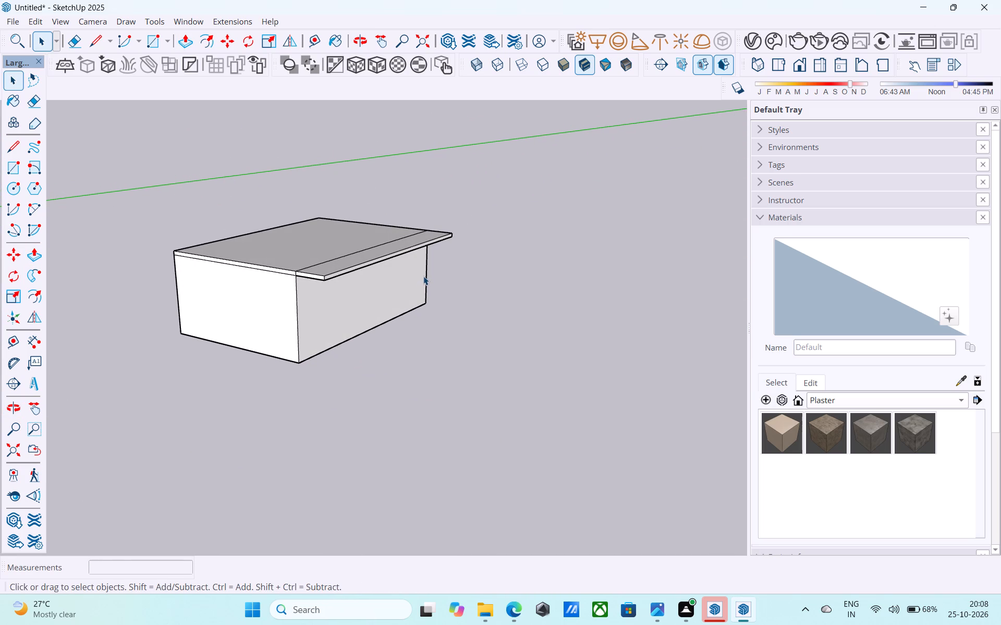
pyautogui.moveTo(423, 276); pyautogui.dragTo(393, 286, button='middle')
pyautogui.middleClick(393, 286)
pyautogui.scroll(-5, 405, 286)
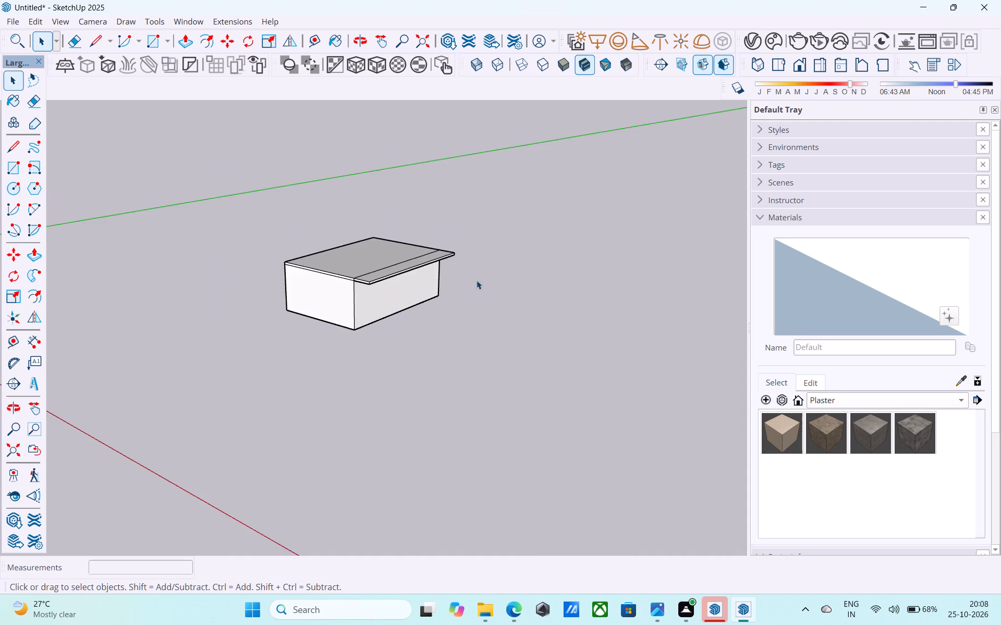
pyautogui.moveTo(433, 318); pyautogui.dragTo(364, 323, button='middle')
pyautogui.scroll(12, 358, 298)
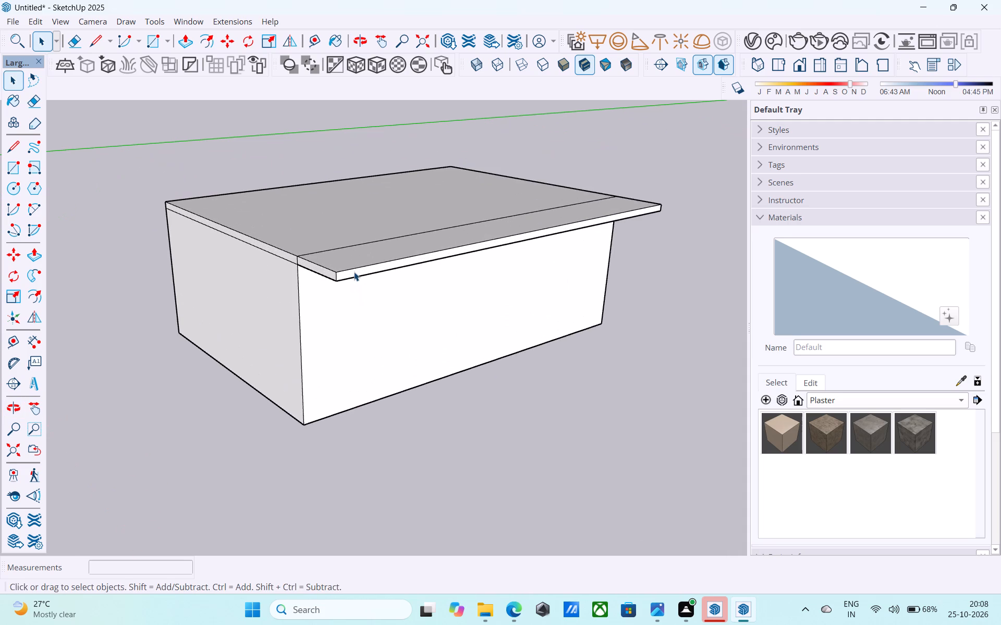
pyautogui.click(354, 272)
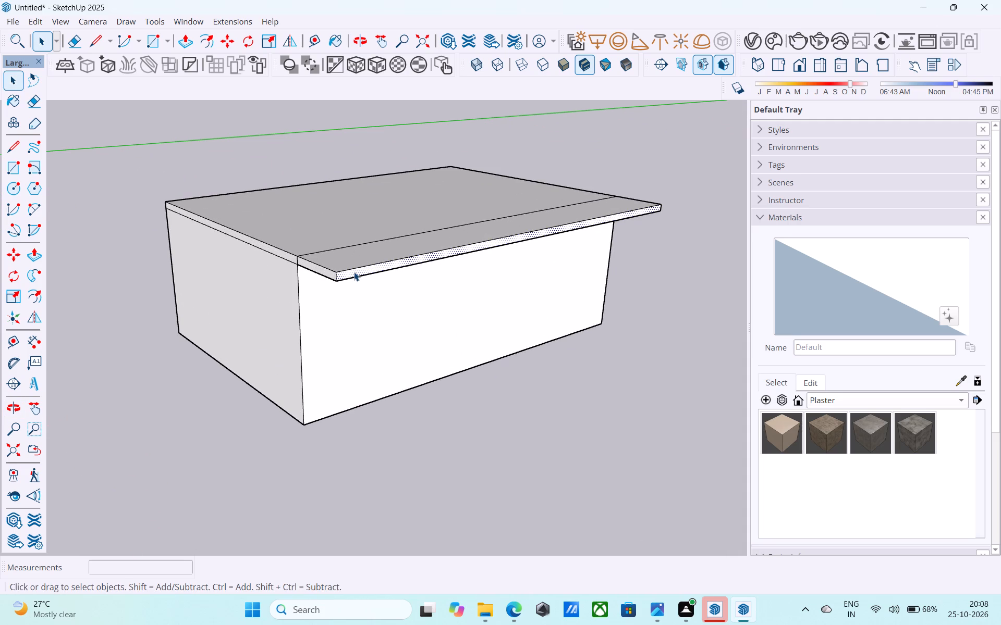
pyautogui.press('p')
pyautogui.click(354, 272)
pyautogui.write("2'")
pyautogui.press('Return')
pyautogui.press('space')
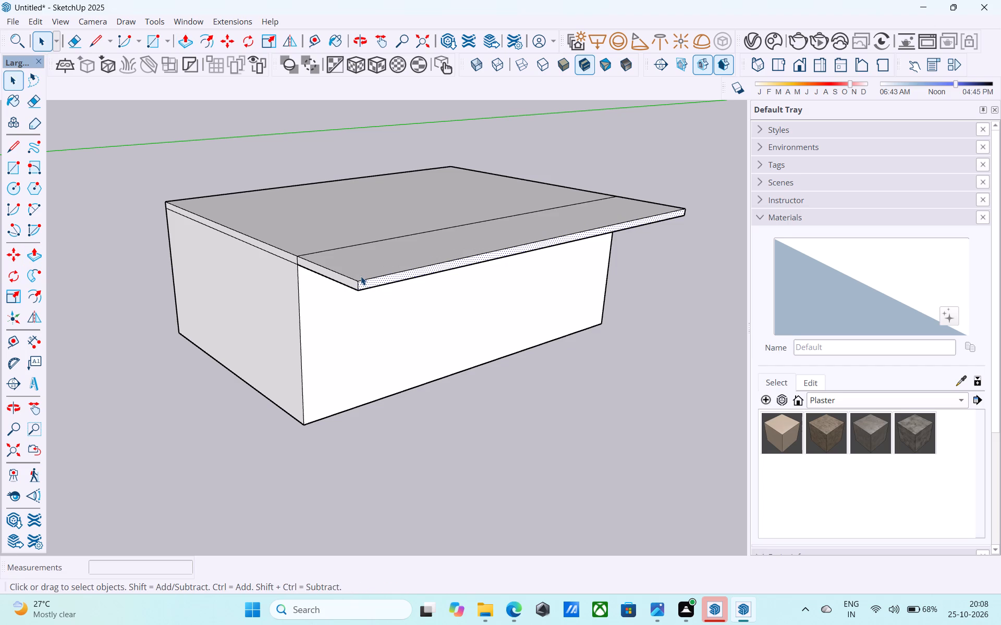
# Erase the line dividing the overhang from the main roof on the slab's top surface.
pyautogui.scroll(-7, 361, 276)
pyautogui.moveTo(360, 342); pyautogui.dragTo(347, 173, button='middle')
pyautogui.moveTo(350, 173); pyautogui.dragTo(400, 402, button='middle')
pyautogui.scroll(2, 386, 344)
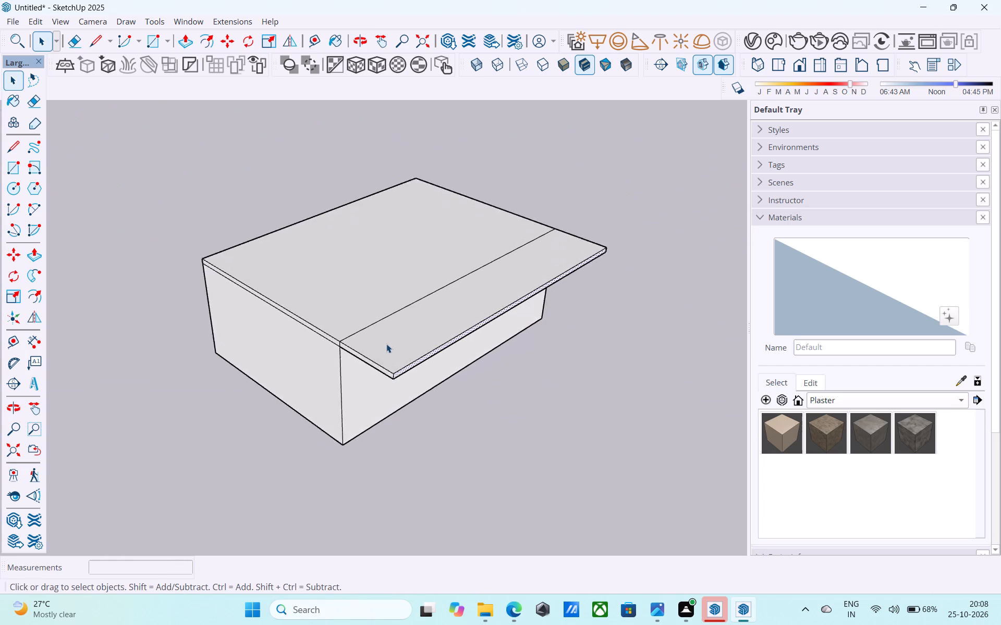
pyautogui.scroll(5, 386, 344)
pyautogui.press('e')
pyautogui.moveTo(386, 328); pyautogui.dragTo(365, 274)
pyautogui.press('space')
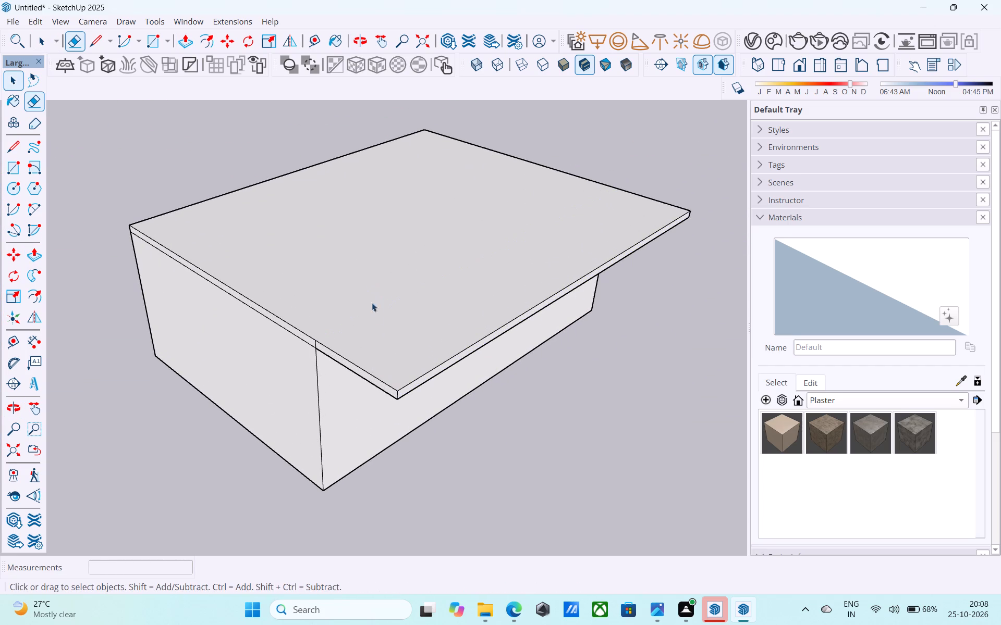
# Raise the entire top face of the roof slab by 6".
pyautogui.click(380, 318)
pyautogui.press('p')
pyautogui.click(380, 318)
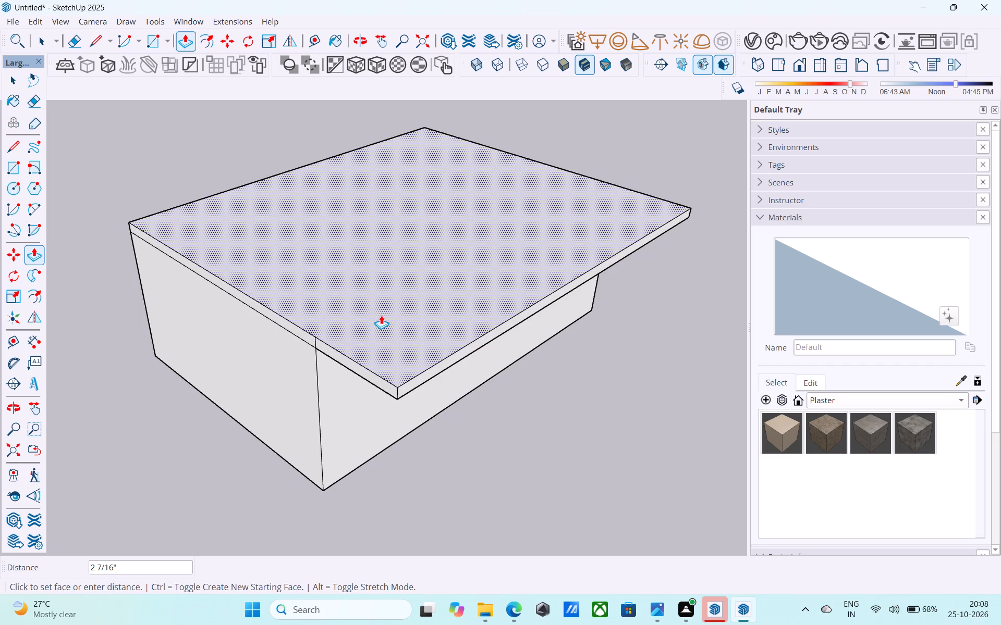
pyautogui.write('6"')
pyautogui.press('Return')
pyautogui.press('space')
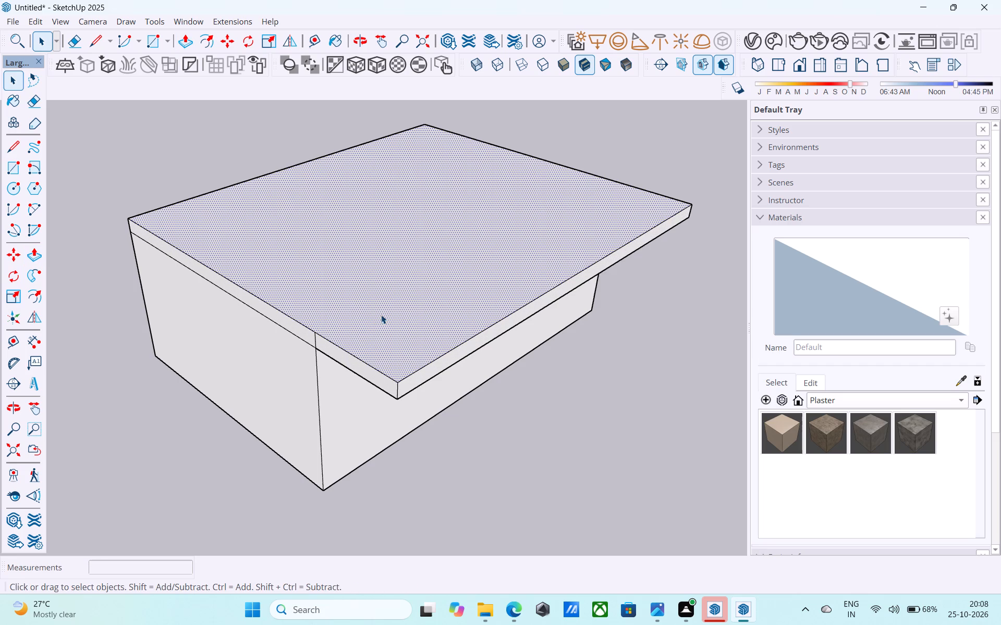
# Erase the short vertical line between slab and overhang on one short side of the roof.
pyautogui.press('e')
pyautogui.scroll(5, 349, 328)
pyautogui.moveTo(297, 347); pyautogui.dragTo(291, 345)
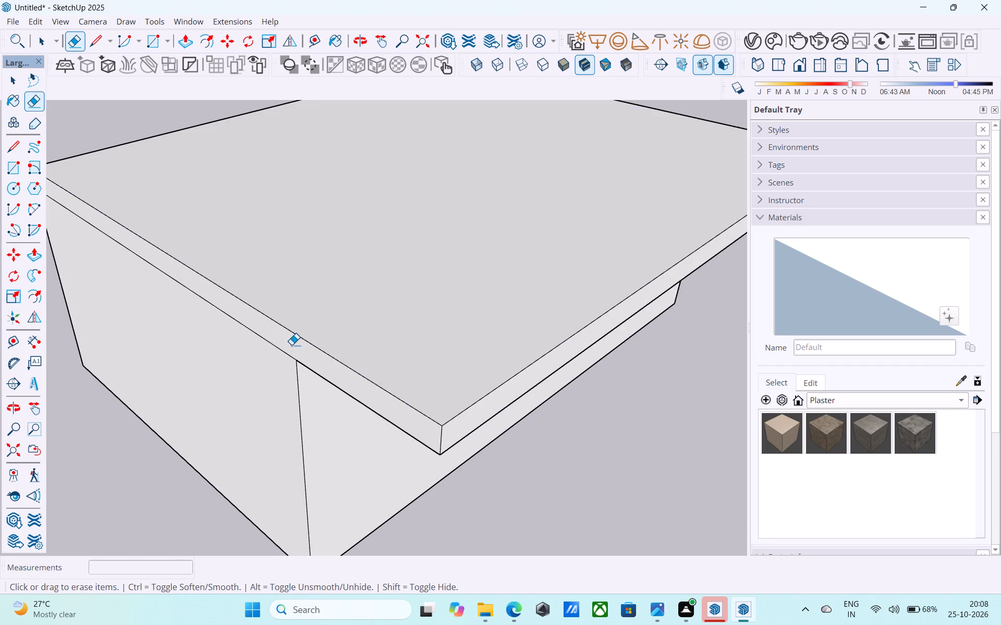
pyautogui.press('space')
# Erase the matching short vertical line between slab and overhang on the opposite short side of the roof.
pyautogui.scroll(-7, 292, 344)
pyautogui.moveTo(424, 342); pyautogui.dragTo(213, 242, button='middle')
pyautogui.moveTo(466, 294); pyautogui.dragTo(234, 272, button='middle')
pyautogui.middleClick(234, 272)
pyautogui.press('e')
pyautogui.scroll(5, 480, 239)
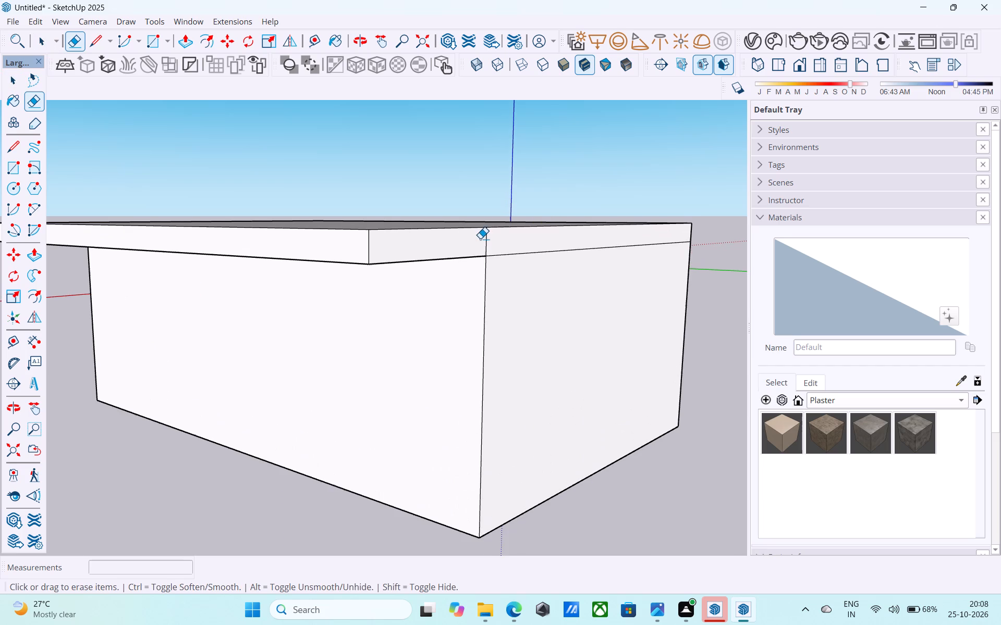
pyautogui.click(485, 243)
pyautogui.press('space')
# Examine the building from below, the ends, the front and above to check the roof overhang.
pyautogui.scroll(-5, 487, 243)
pyautogui.moveTo(487, 243); pyautogui.dragTo(625, 189, button='middle')
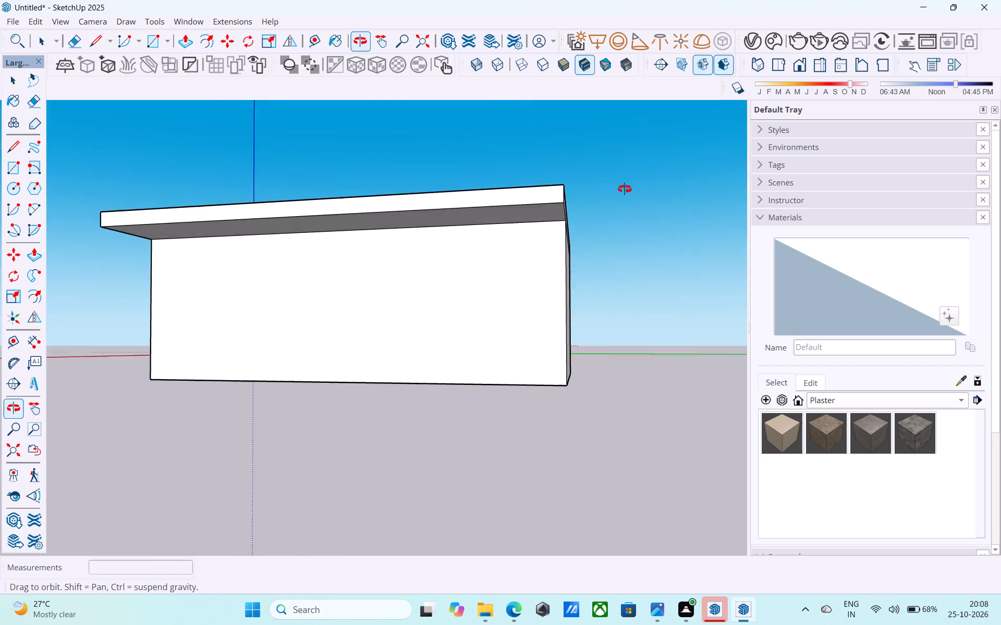
pyautogui.moveTo(625, 189); pyautogui.dragTo(387, 274, button='middle')
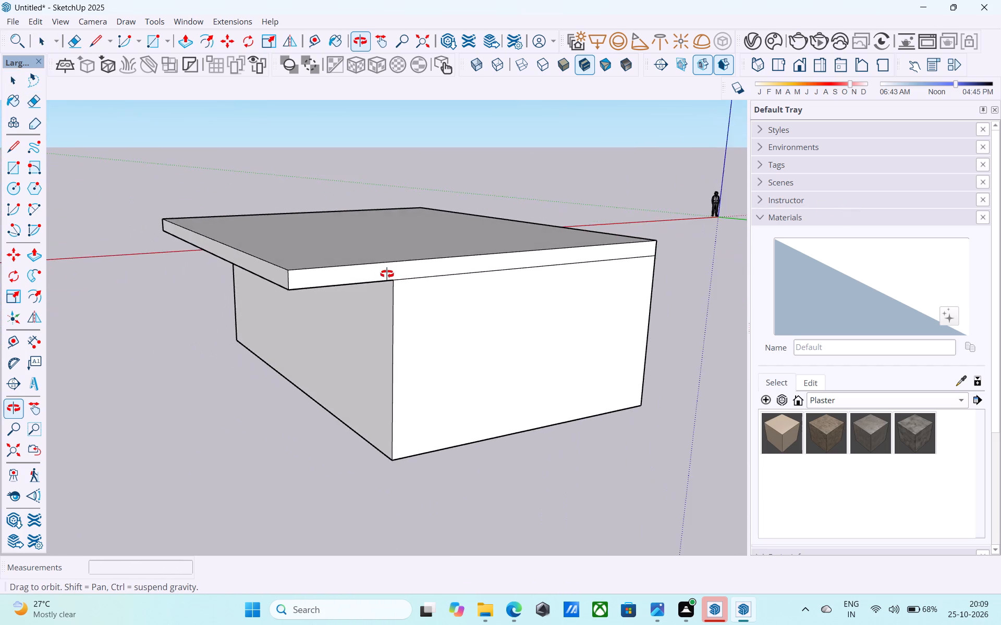
pyautogui.moveTo(387, 274); pyautogui.dragTo(704, 299, button='middle')
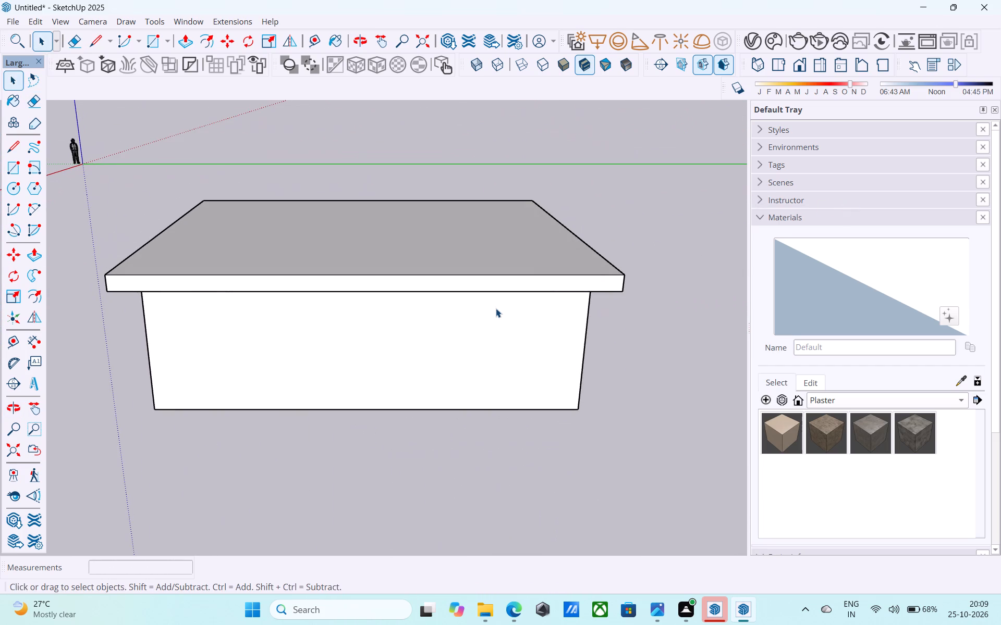
pyautogui.scroll(5, 413, 294)
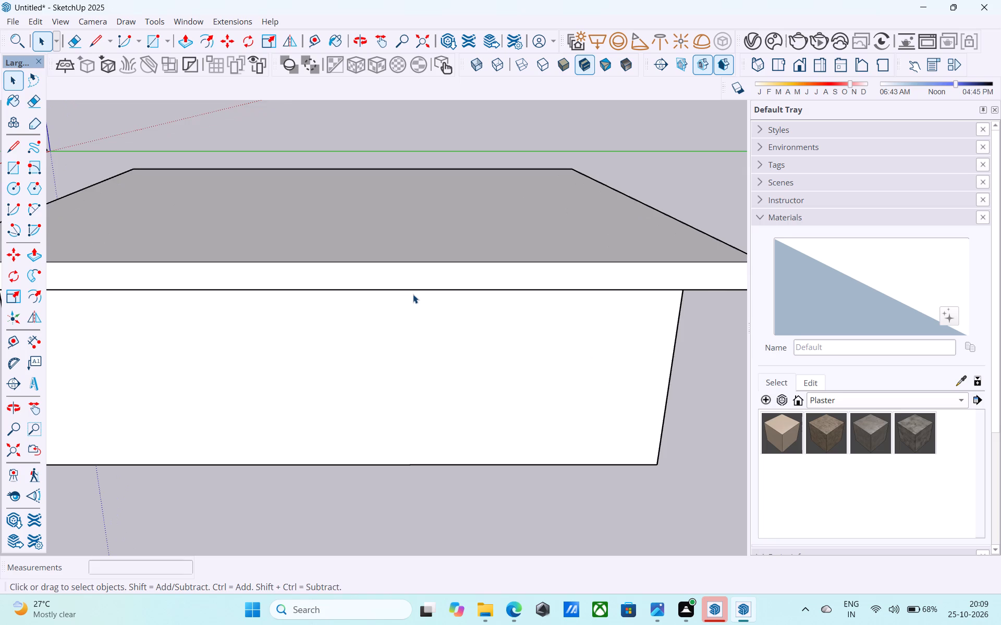
pyautogui.scroll(-7, 413, 294)
pyautogui.moveTo(413, 294); pyautogui.dragTo(432, 294, button='middle')
pyautogui.moveTo(432, 294); pyautogui.dragTo(542, 399, button='middle')
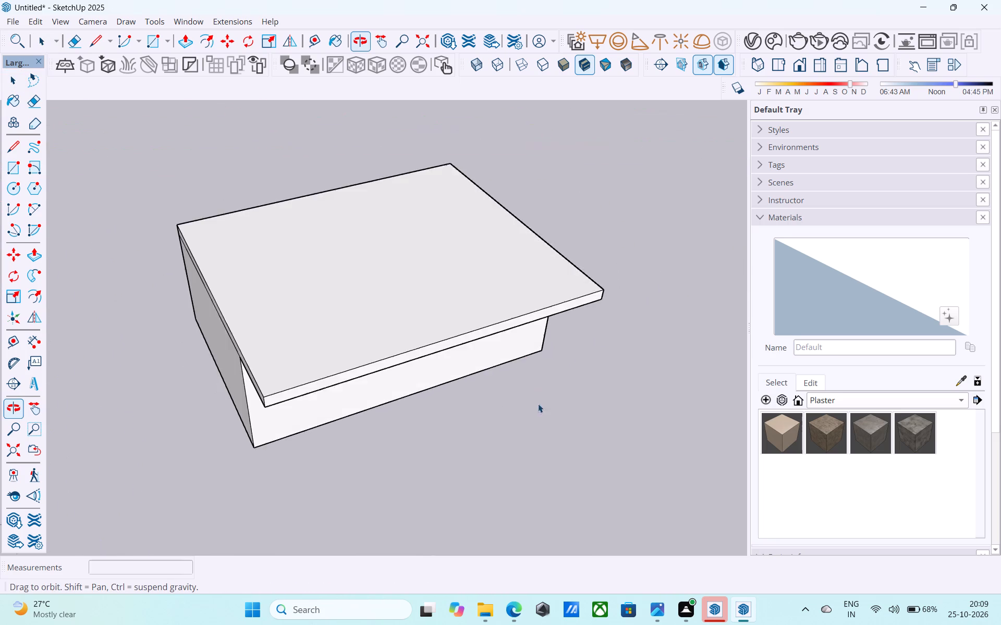
# Copy the roof's short top edge 15' along the slab to the midpoint of the overhanging long edge.
pyautogui.moveTo(332, 366); pyautogui.dragTo(364, 333, button='middle')
pyautogui.middleClick(364, 333)
pyautogui.scroll(7, 304, 352)
pyautogui.click(259, 379)
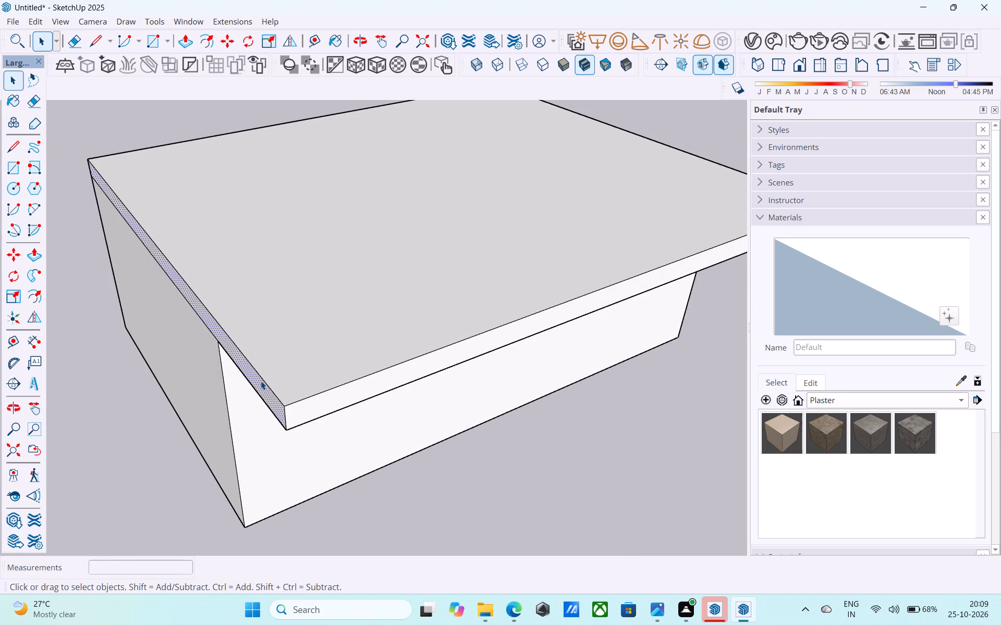
pyautogui.click(261, 381)
pyautogui.press('m')
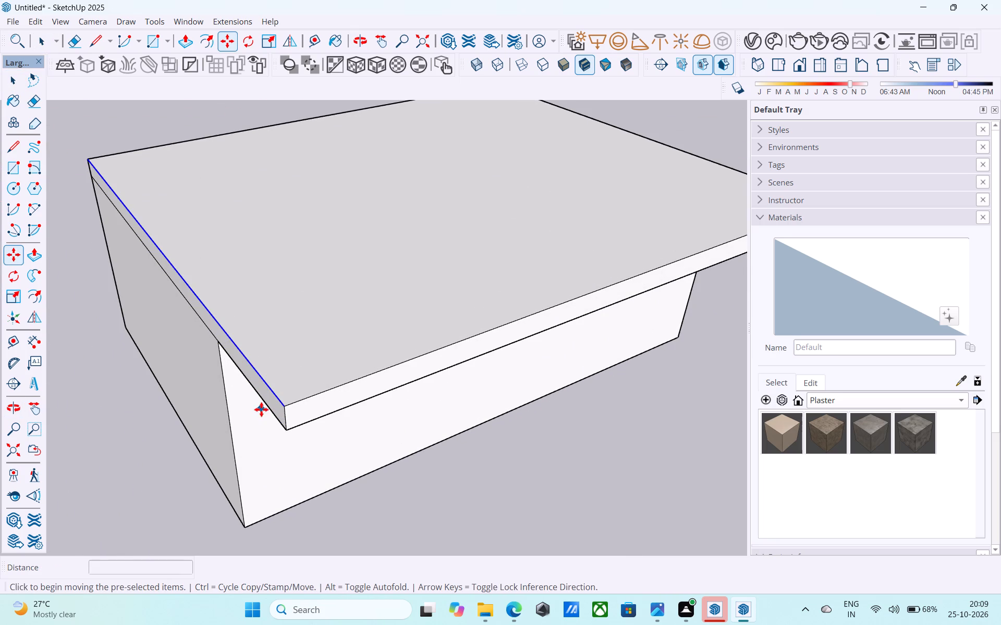
pyautogui.click(288, 403)
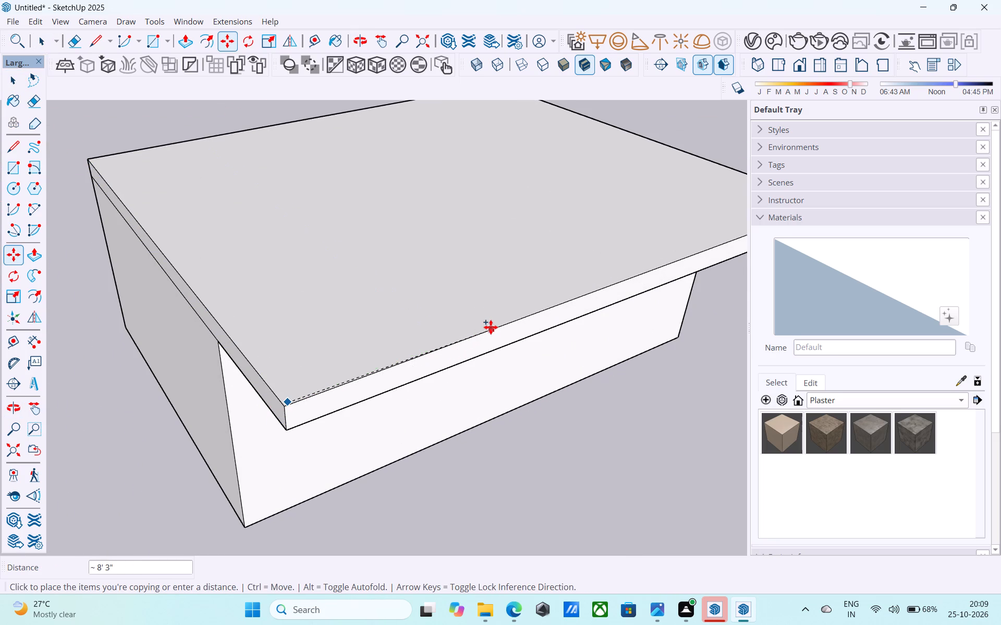
pyautogui.press('space')
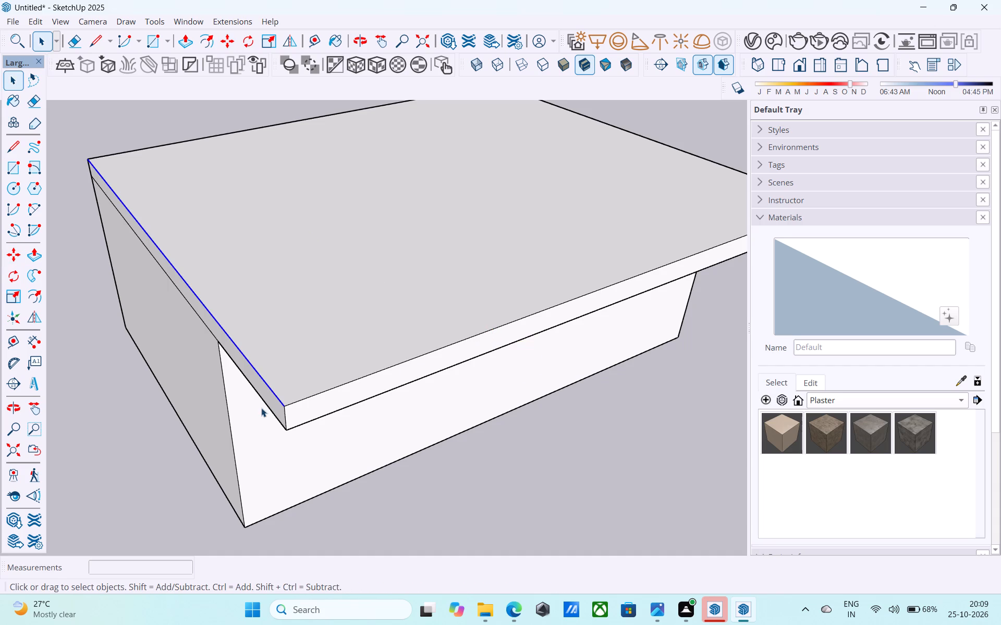
pyautogui.press('m')
pyautogui.click(280, 402)
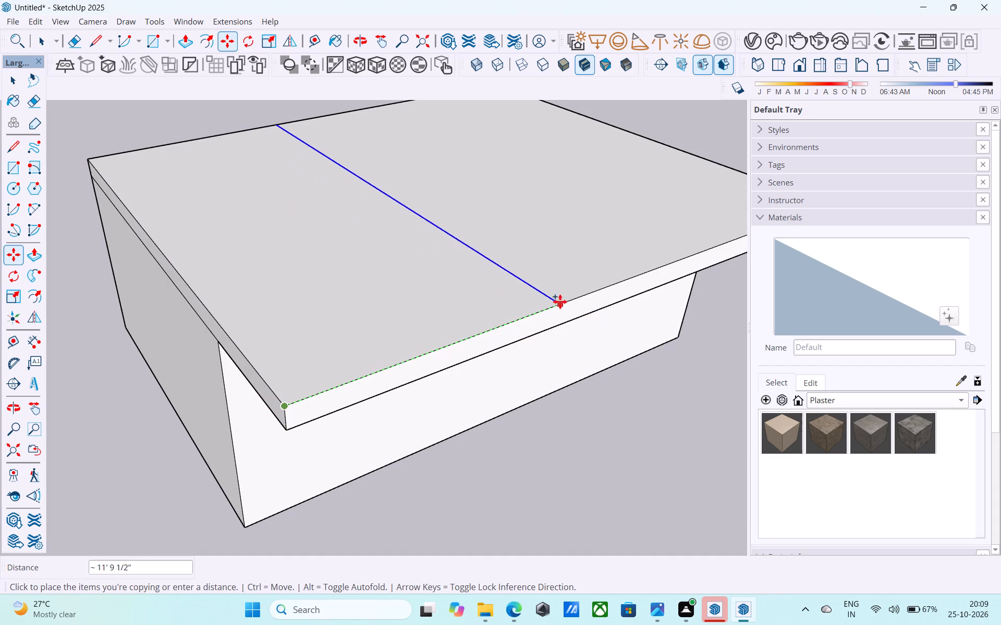
pyautogui.moveTo(563, 298); pyautogui.dragTo(370, 324, button='middle')
pyautogui.scroll(-3, 370, 324)
pyautogui.moveTo(370, 324); pyautogui.dragTo(377, 326, button='middle')
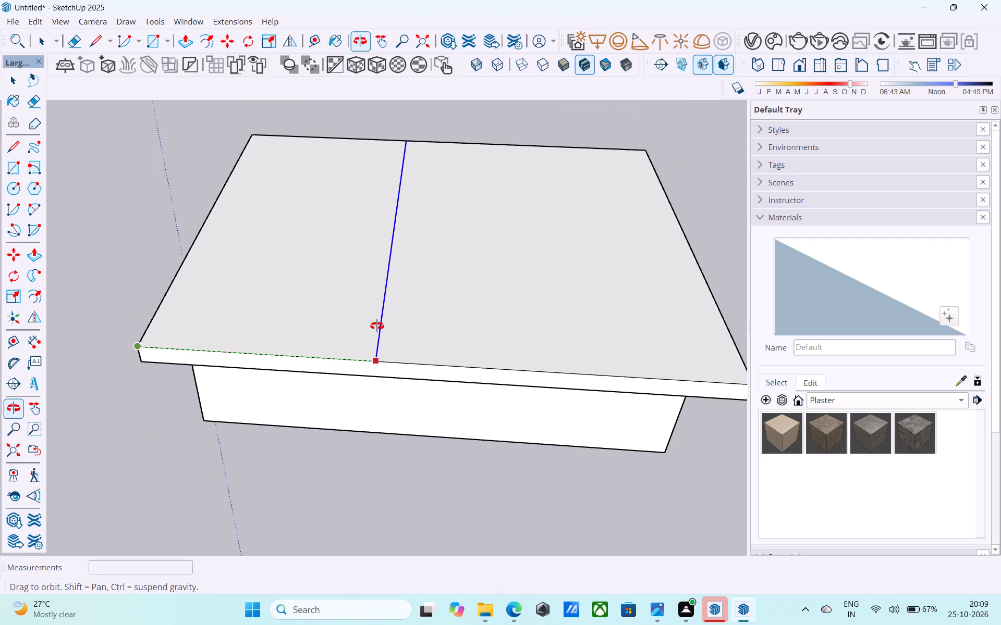
pyautogui.moveTo(377, 326); pyautogui.dragTo(392, 332, button='middle')
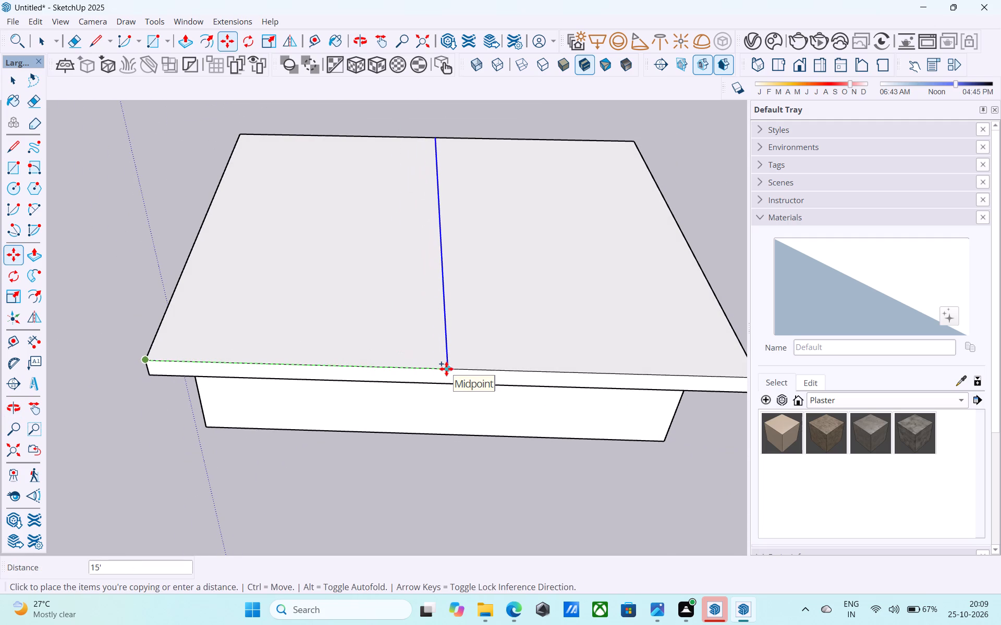
pyautogui.click(446, 369)
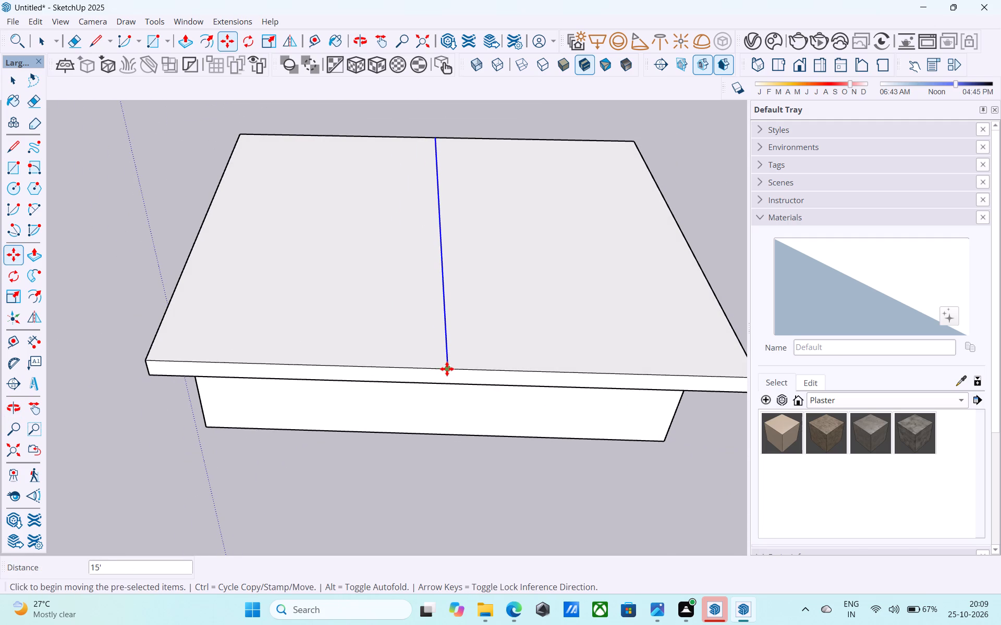
# Draw a 1' vertical line on the slab's short side, from the wall corner up to the roof's top edge.
pyautogui.scroll(-6, 447, 369)
pyautogui.moveTo(446, 371); pyautogui.dragTo(445, 337, button='middle')
pyautogui.middleClick(445, 337)
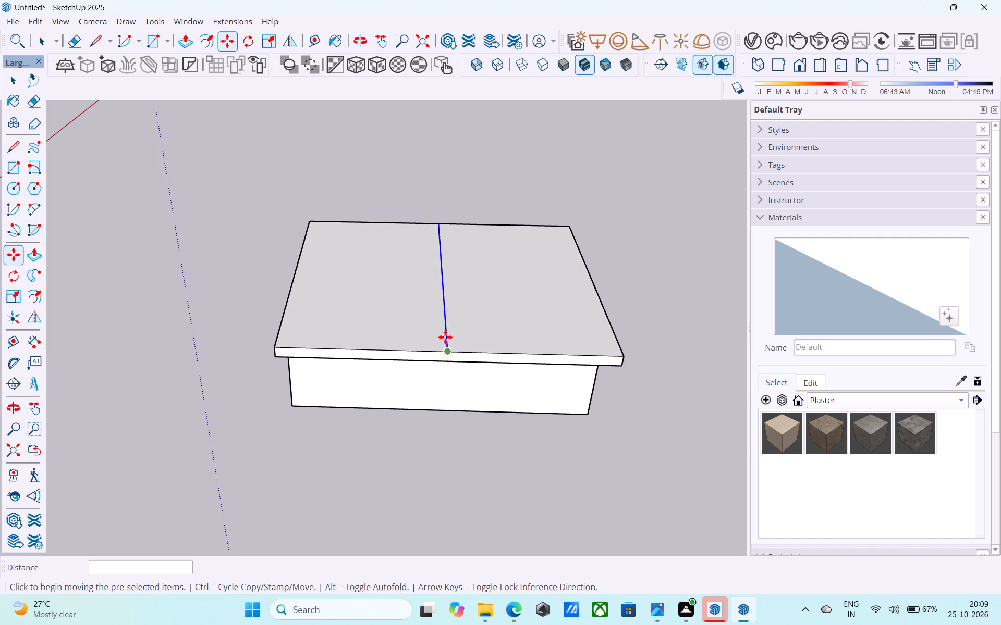
pyautogui.moveTo(446, 337); pyautogui.dragTo(524, 178, button='middle')
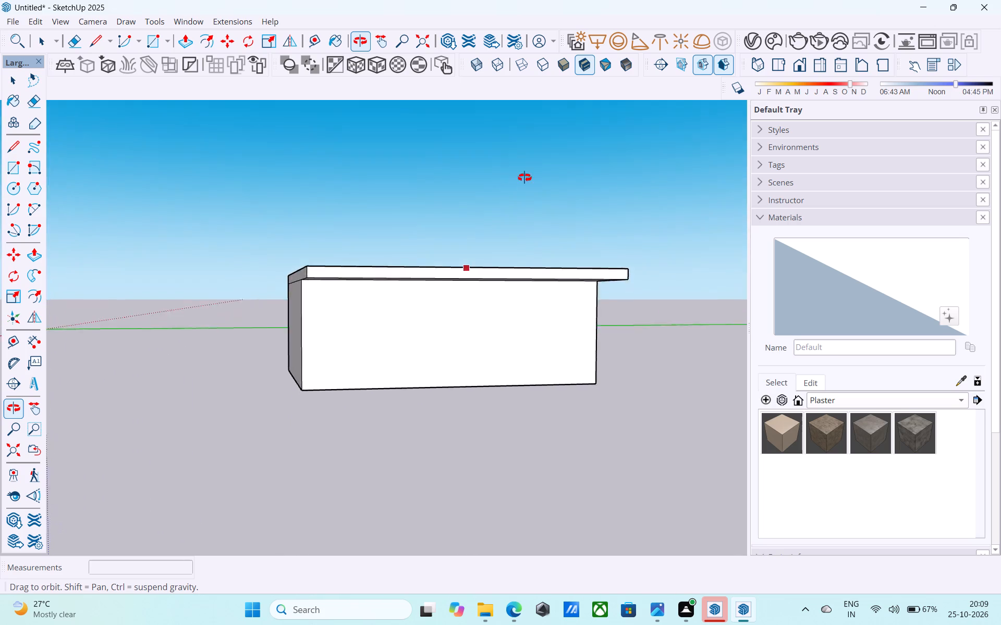
pyautogui.moveTo(524, 178); pyautogui.dragTo(668, 163, button='middle')
pyautogui.press('l')
pyautogui.scroll(10, 383, 321)
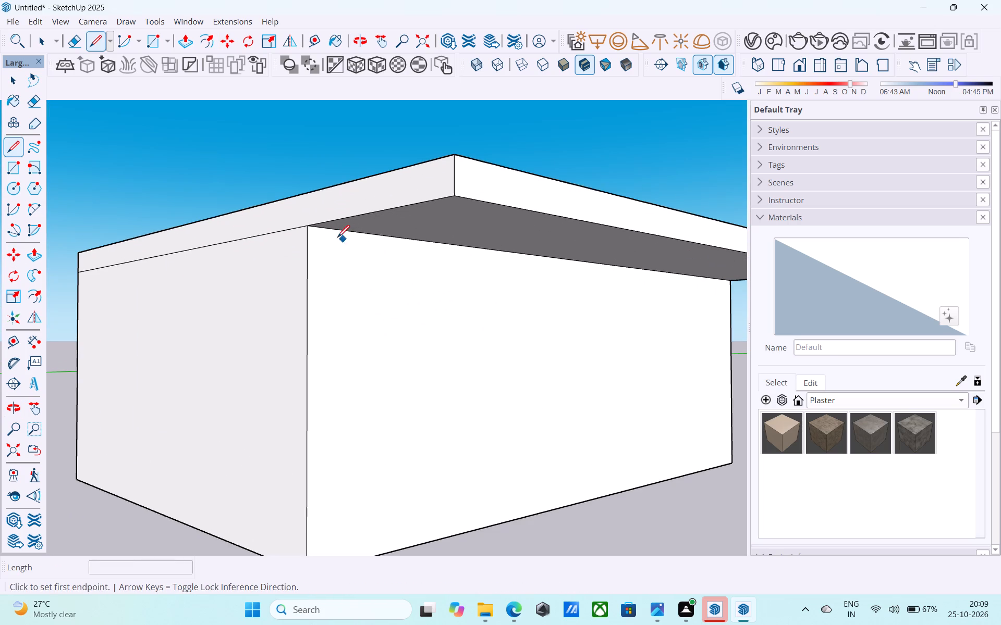
pyautogui.click(308, 223)
pyautogui.click(304, 194)
# Draw a line across the roof top along the wall line, from that vertical line's upper end to the opposite short edge.
pyautogui.scroll(-4, 311, 194)
pyautogui.moveTo(310, 214); pyautogui.dragTo(283, 346, button='middle')
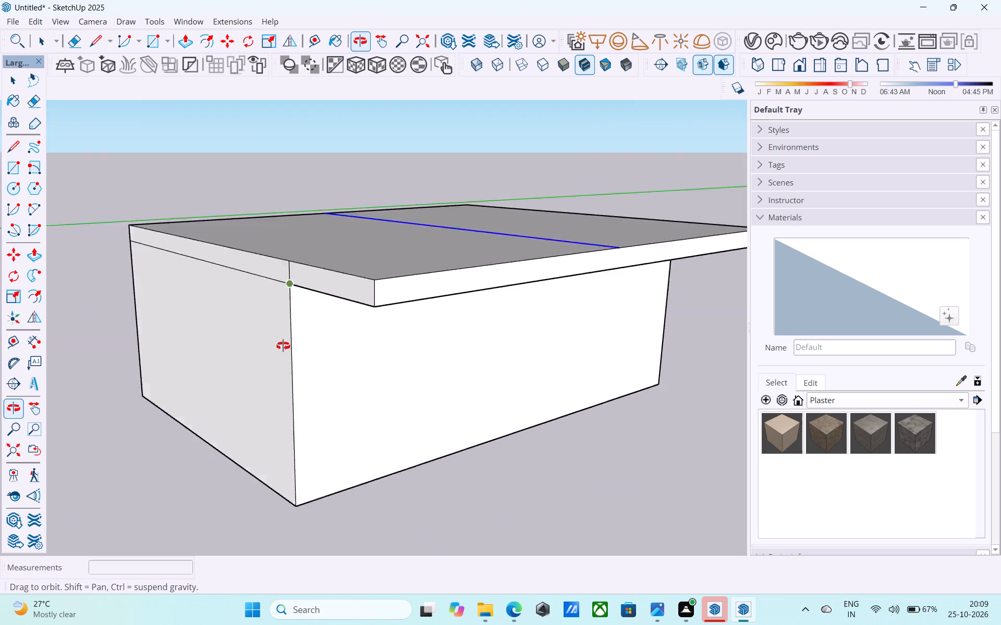
pyautogui.moveTo(283, 346); pyautogui.dragTo(279, 376, button='middle')
pyautogui.scroll(5, 285, 367)
pyautogui.click(277, 342)
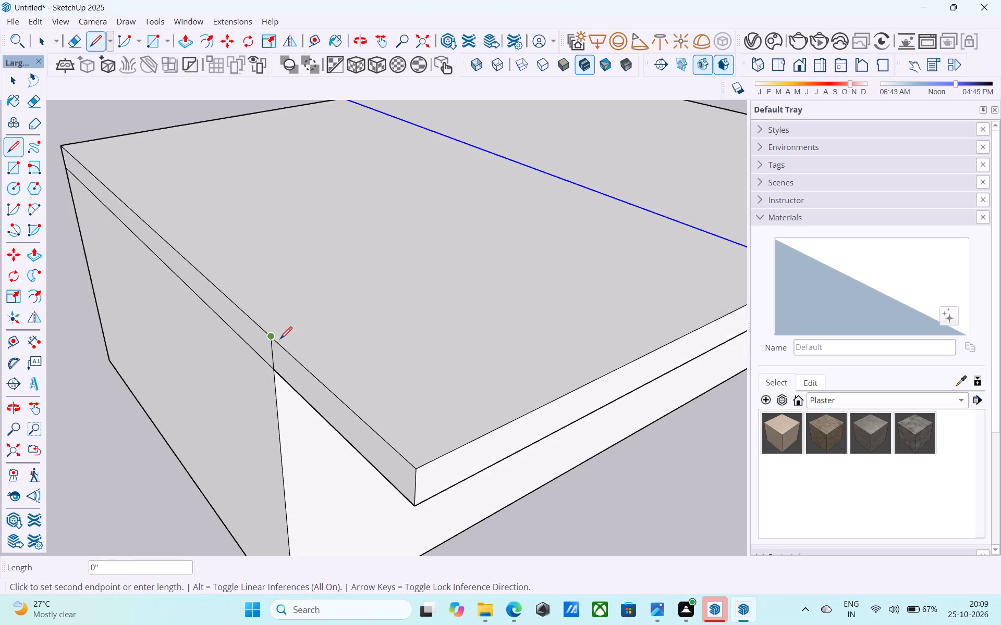
pyautogui.scroll(-2, 266, 370)
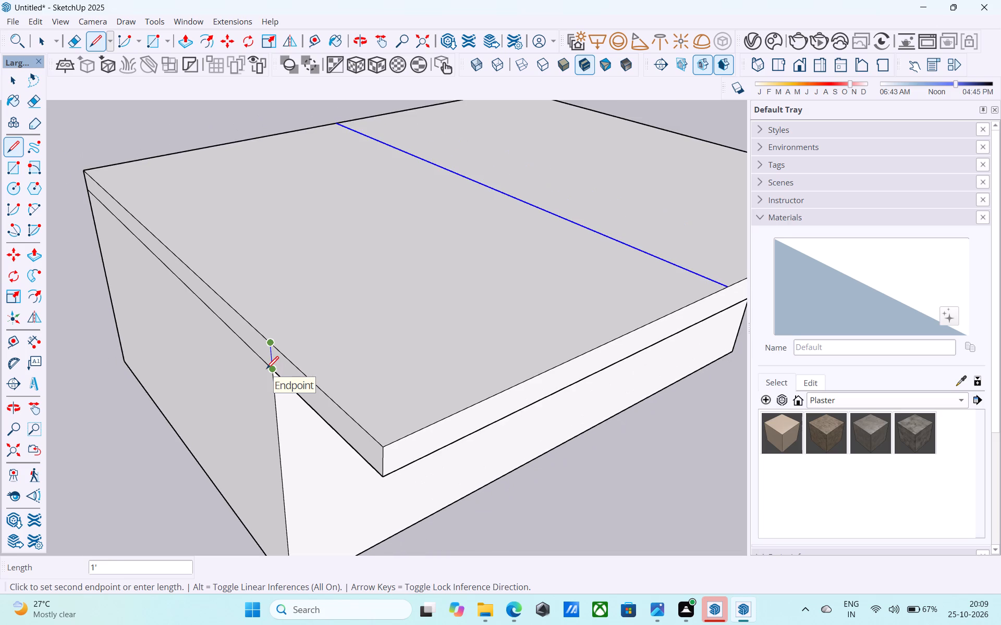
pyautogui.scroll(-4, 266, 370)
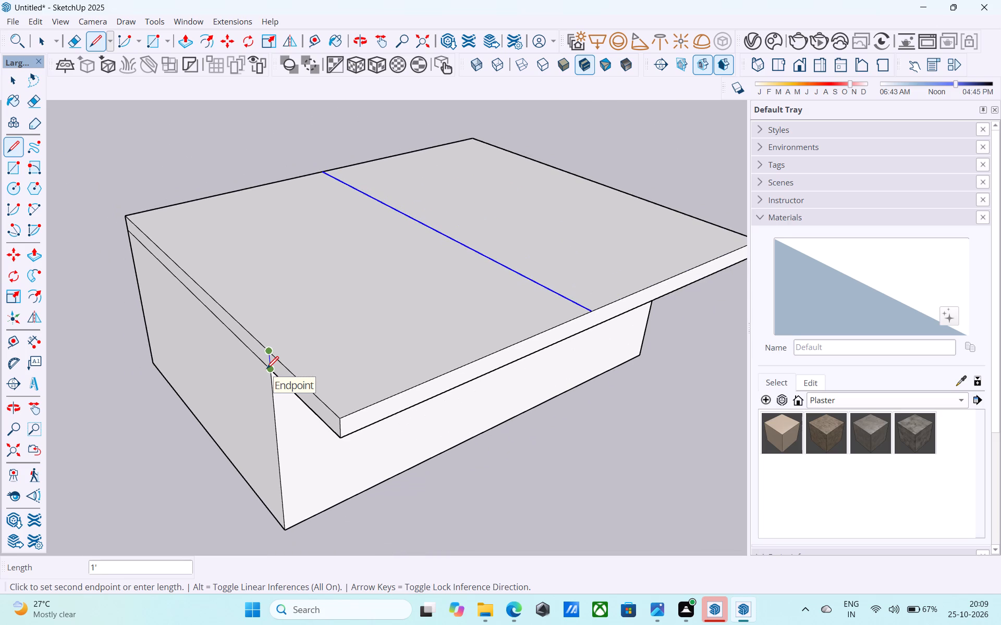
pyautogui.scroll(-1, 266, 370)
pyautogui.scroll(-2, 360, 385)
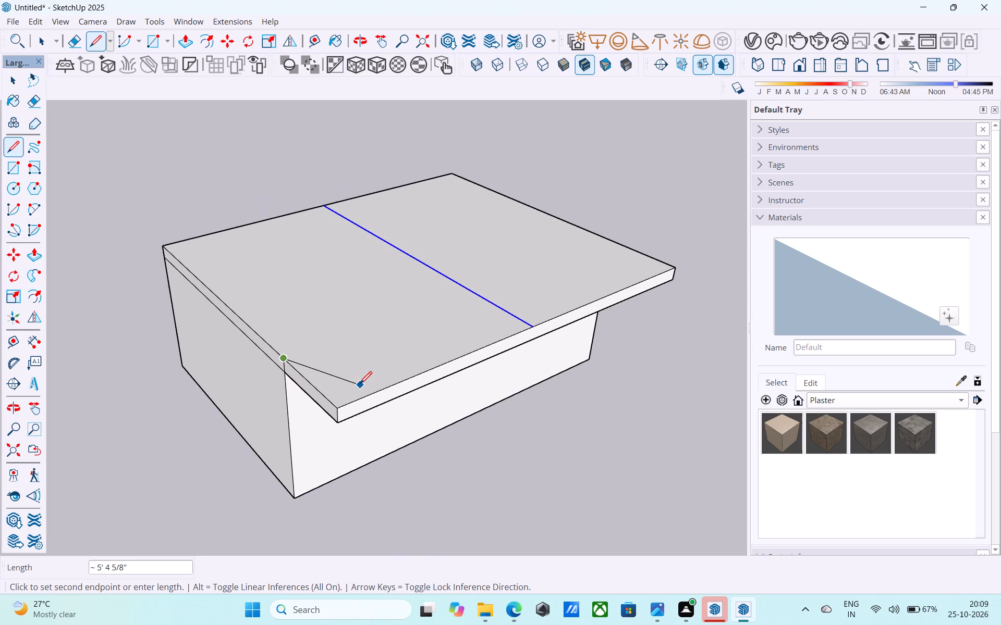
pyautogui.scroll(-3, 360, 385)
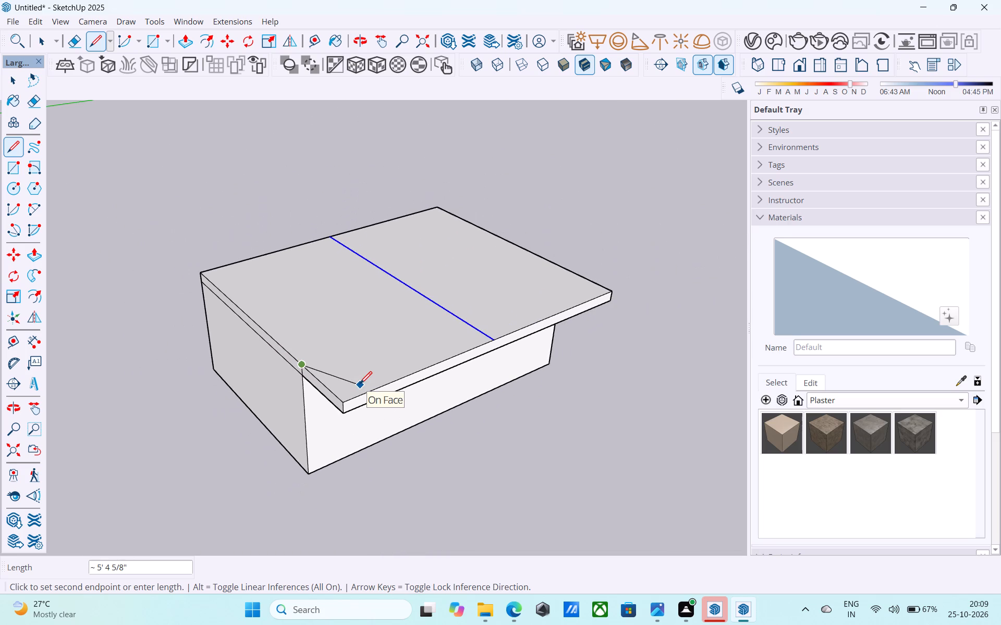
pyautogui.moveTo(360, 385); pyautogui.dragTo(221, 380, button='middle')
pyautogui.moveTo(210, 381); pyautogui.dragTo(196, 386, button='middle')
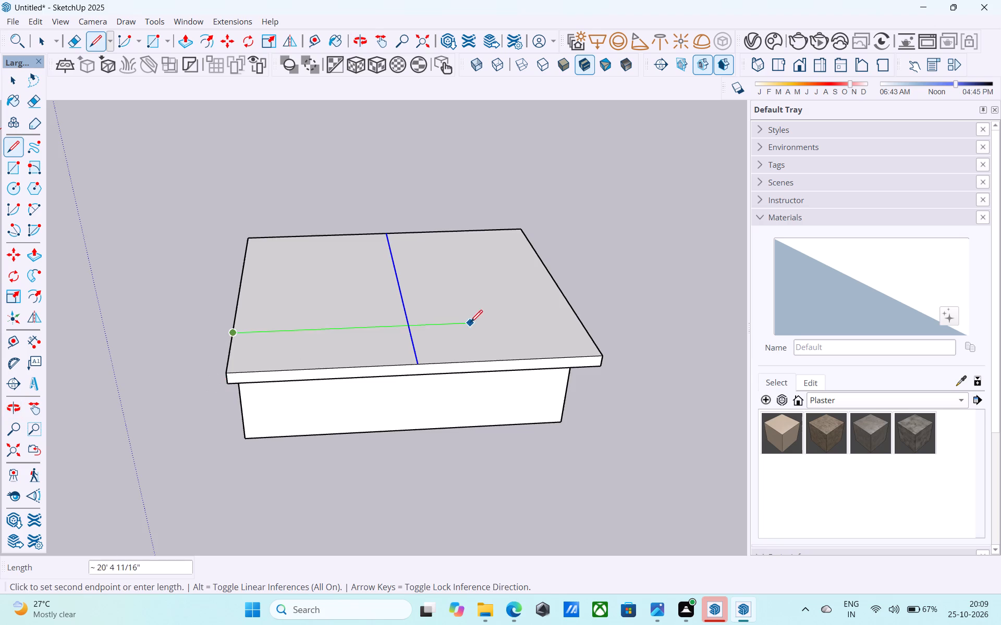
pyautogui.moveTo(469, 323); pyautogui.dragTo(157, 378, button='middle')
pyautogui.middleClick(157, 378)
pyautogui.scroll(3, 437, 433)
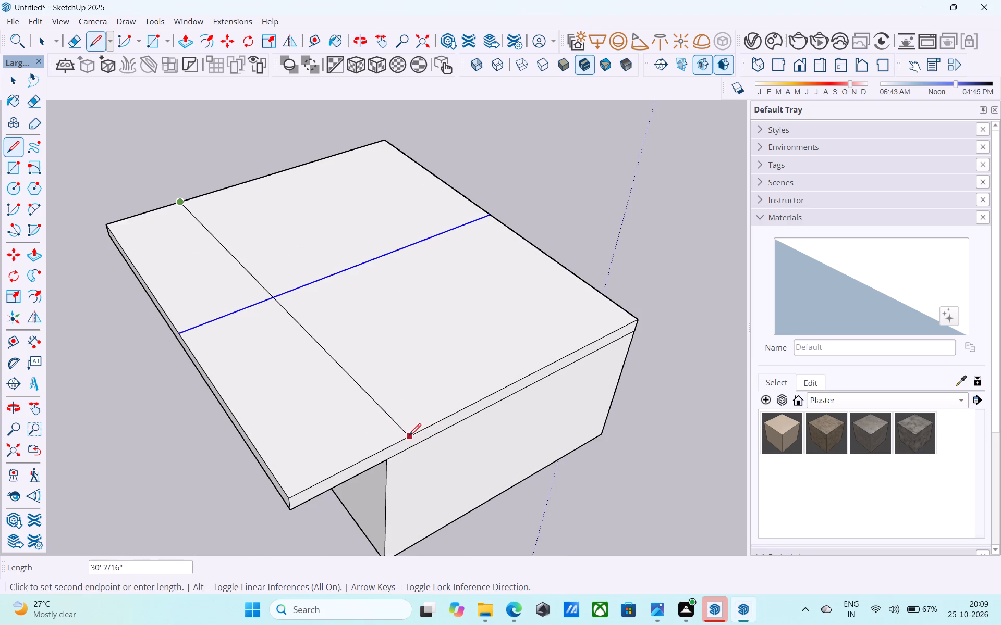
pyautogui.click(385, 451)
# Draw a vertical line on the opposite short side of the slab, from the cross line's end down to the wall corner.
pyautogui.scroll(4, 385, 451)
pyautogui.click(385, 451)
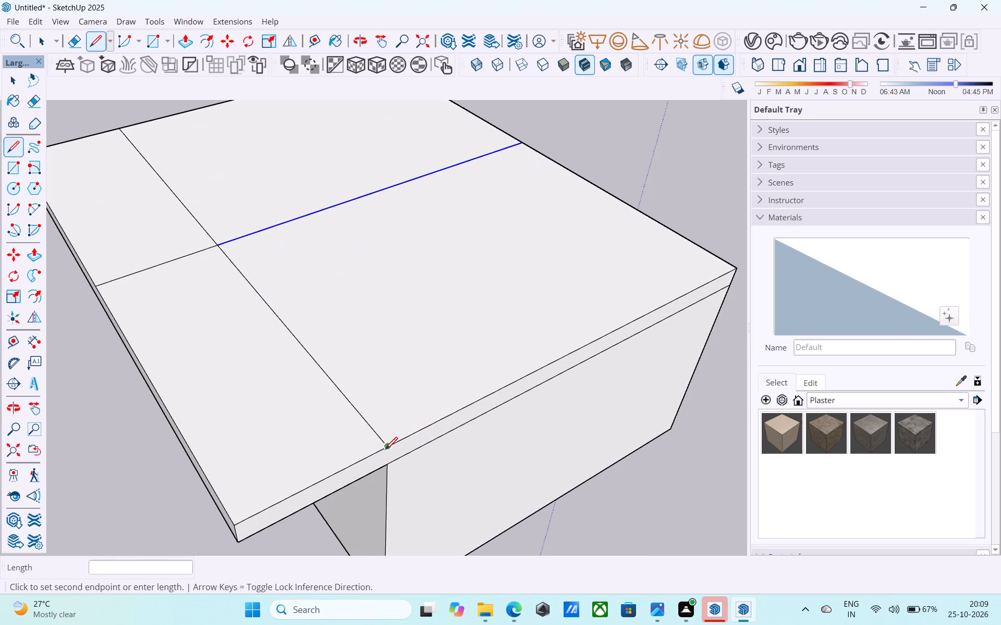
pyautogui.click(390, 464)
pyautogui.press('space')
# Examine the building from the ends, above and below to check the roof division lines and the overhang.
pyautogui.moveTo(390, 464); pyautogui.dragTo(502, 308, button='middle')
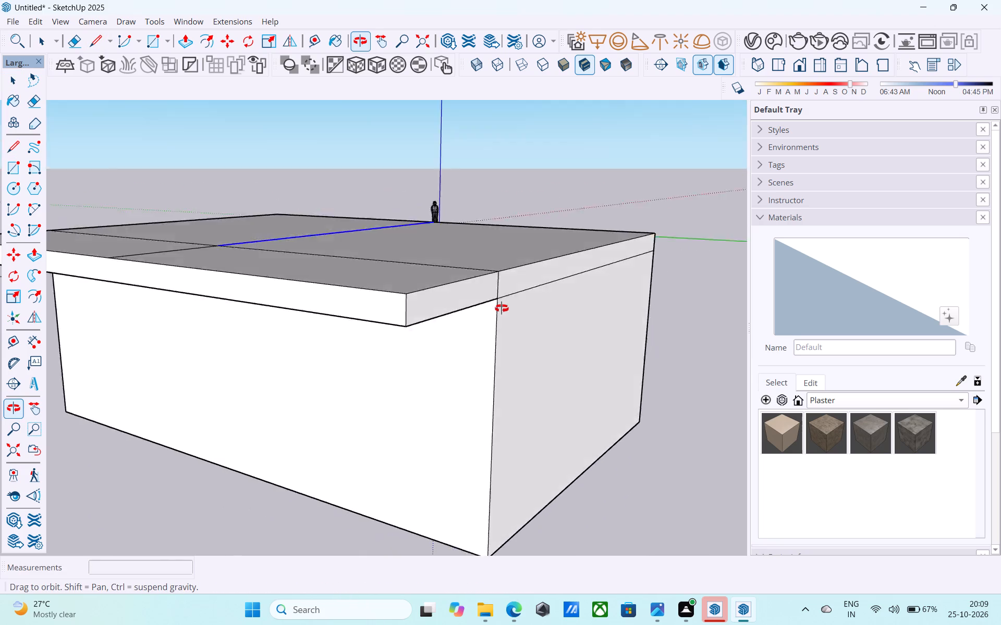
pyautogui.moveTo(502, 308); pyautogui.dragTo(541, 296, button='middle')
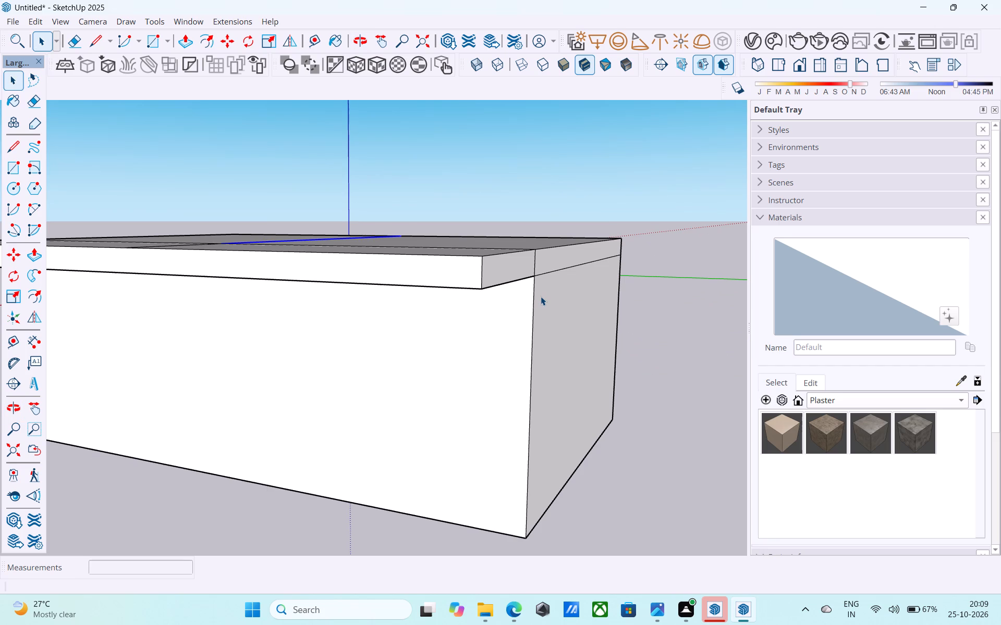
pyautogui.scroll(-10, 541, 296)
pyautogui.moveTo(480, 313); pyautogui.dragTo(711, 320, button='middle')
pyautogui.moveTo(723, 321); pyautogui.dragTo(760, 327, button='middle')
pyautogui.moveTo(564, 310); pyautogui.dragTo(561, 379, button='middle')
pyautogui.scroll(-1, 419, 365)
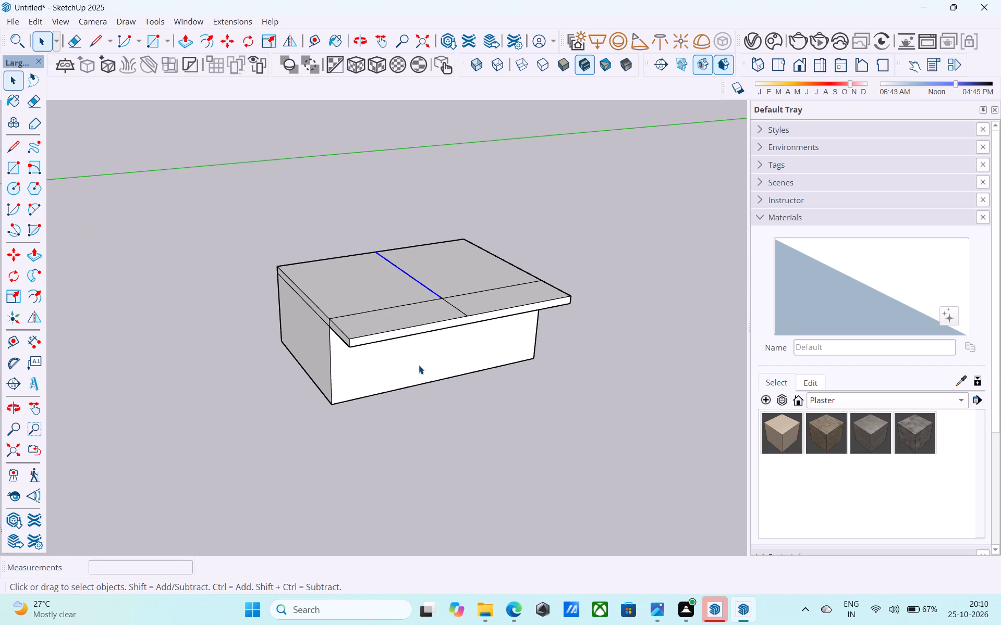
pyautogui.scroll(-1, 419, 365)
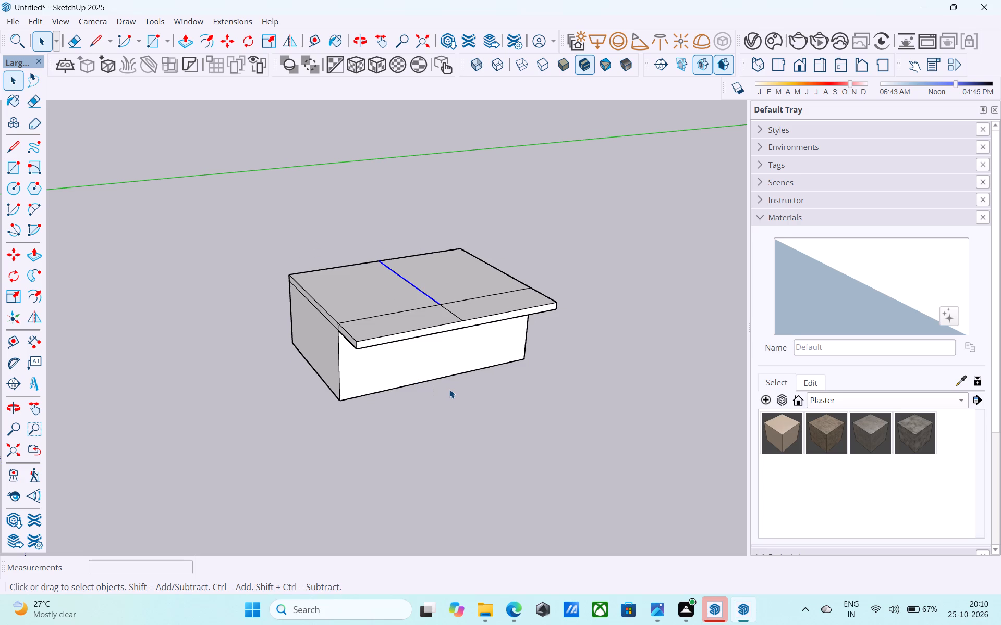
pyautogui.scroll(-1, 449, 389)
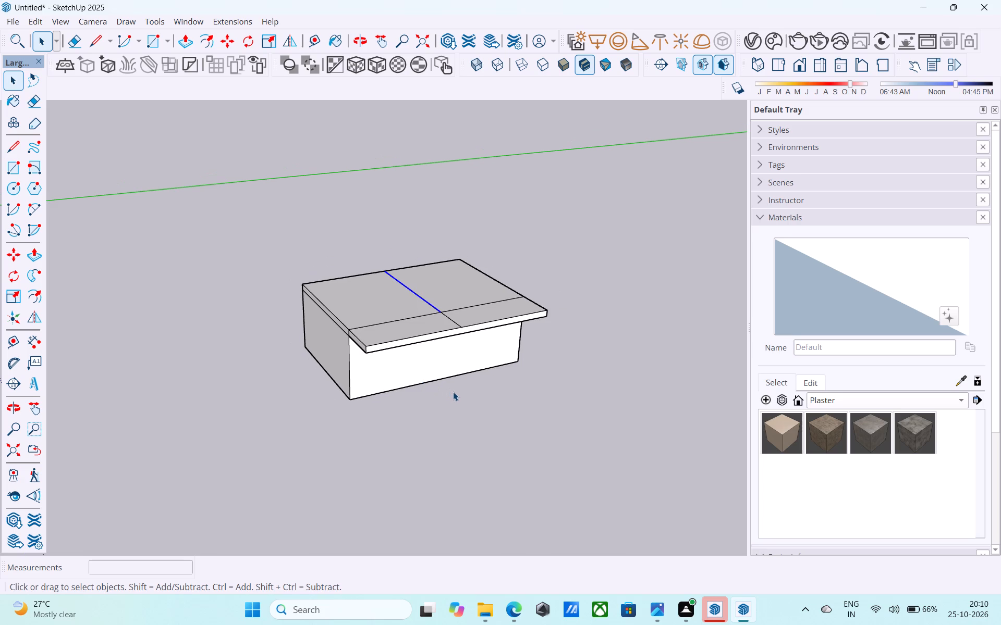
pyautogui.scroll(-1, 453, 392)
pyautogui.scroll(-2, 509, 408)
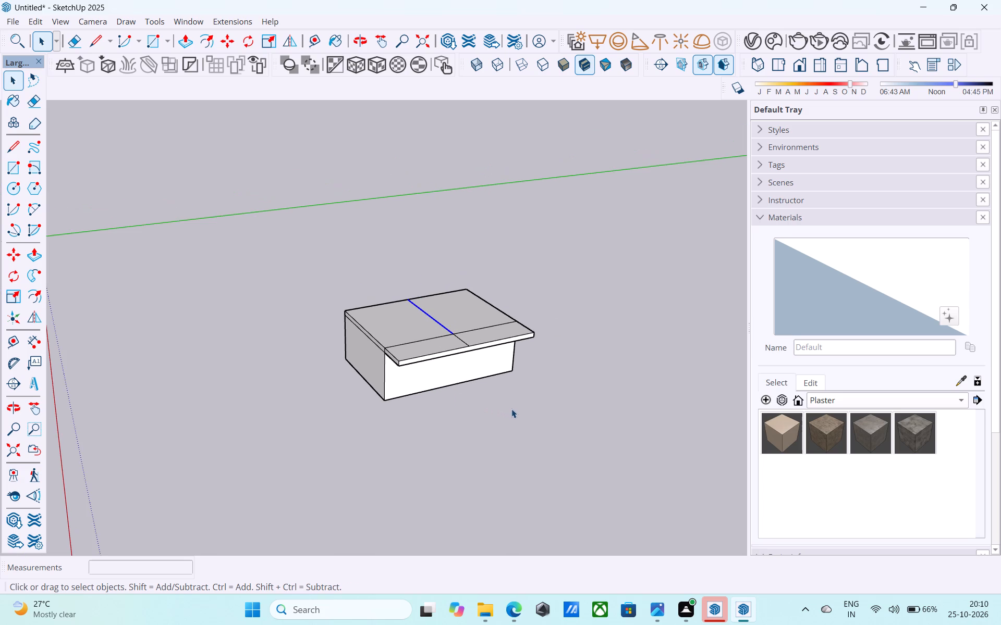
pyautogui.moveTo(472, 439); pyautogui.dragTo(485, 330, button='middle')
pyautogui.scroll(5, 480, 329)
pyautogui.scroll(1, 336, 354)
pyautogui.moveTo(348, 342); pyautogui.dragTo(424, 291, button='middle')
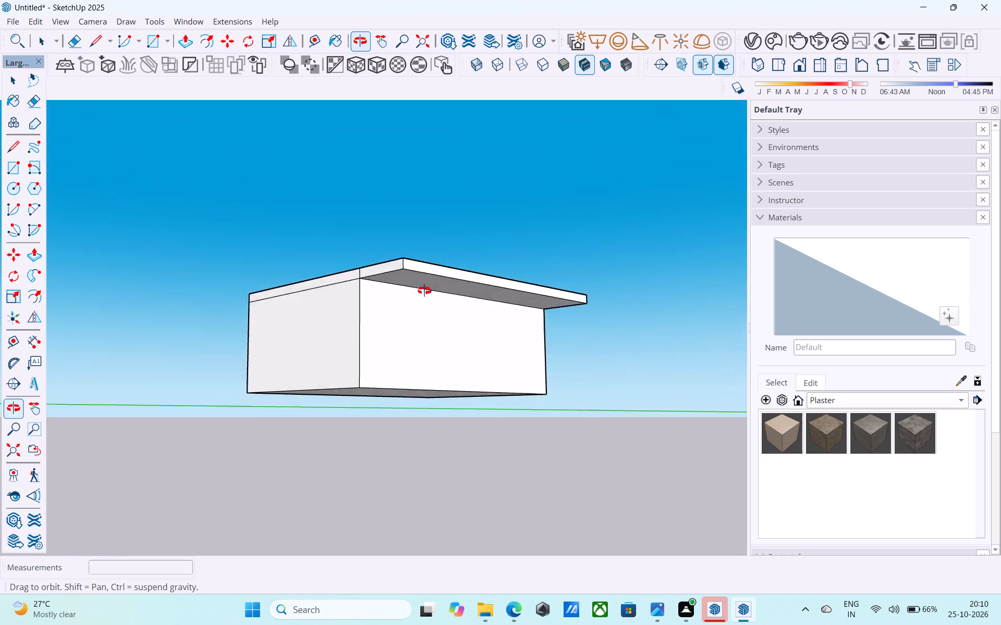
pyautogui.moveTo(424, 291); pyautogui.dragTo(399, 496, button='middle')
pyautogui.middleClick(399, 496)
pyautogui.scroll(1, 399, 496)
pyautogui.scroll(-4, 397, 450)
pyautogui.moveTo(396, 450); pyautogui.dragTo(383, 464, button='middle')
pyautogui.middleClick(383, 464)
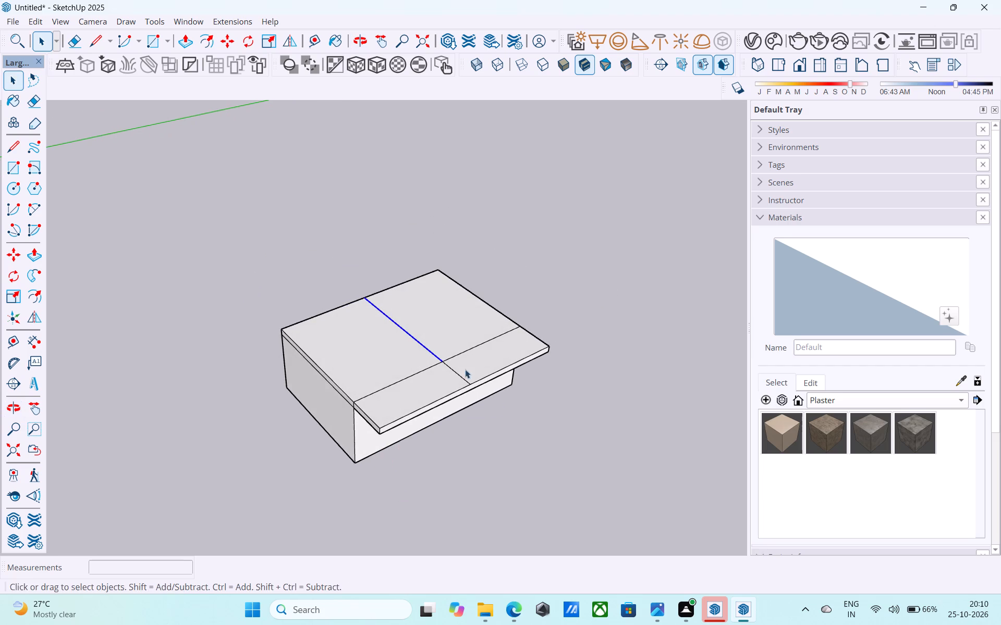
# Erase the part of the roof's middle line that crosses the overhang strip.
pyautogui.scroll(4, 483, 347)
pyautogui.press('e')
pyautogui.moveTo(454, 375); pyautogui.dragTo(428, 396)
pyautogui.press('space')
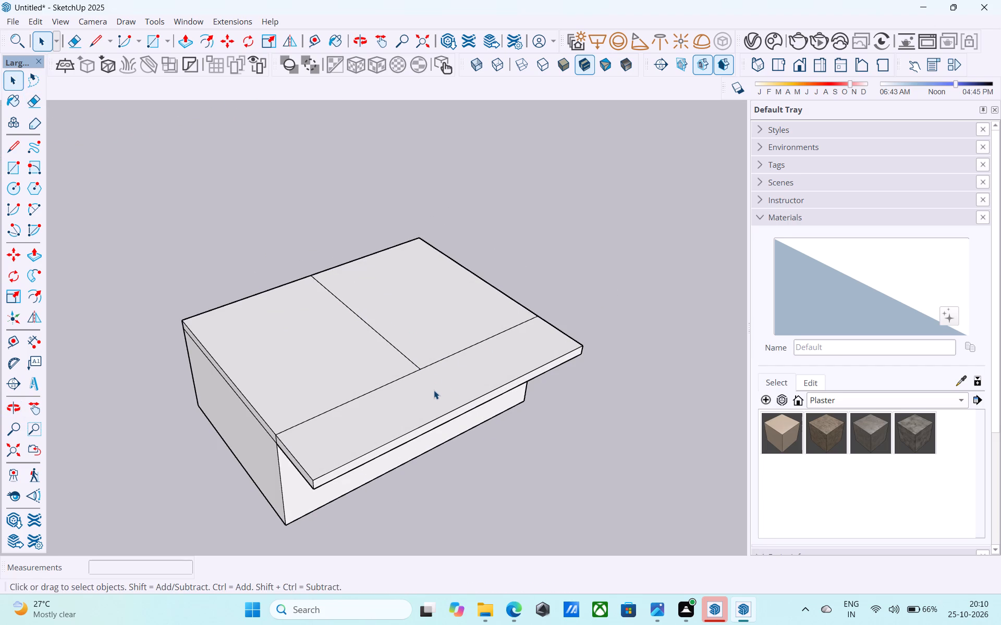
# Examine the divided roof and overhang from above, from a low angle and from the front.
pyautogui.scroll(-5, 434, 390)
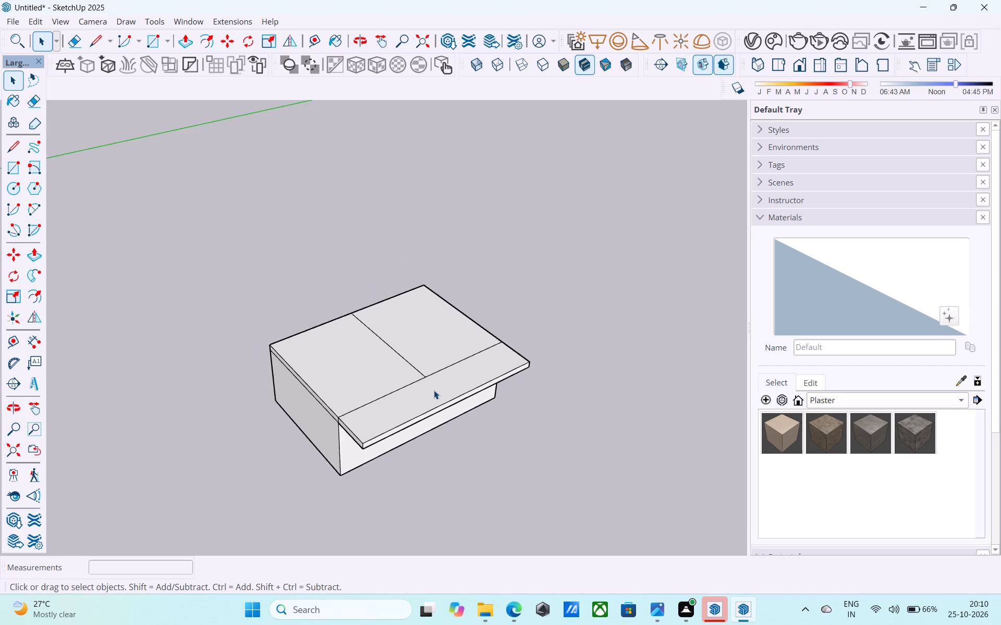
pyautogui.scroll(-1, 434, 390)
pyautogui.middleClick(434, 390)
pyautogui.moveTo(434, 390); pyautogui.dragTo(456, 355, button='middle')
pyautogui.scroll(-4, 493, 385)
pyautogui.moveTo(494, 393); pyautogui.dragTo(497, 300, button='middle')
pyautogui.middleClick(497, 297)
pyautogui.scroll(4, 354, 347)
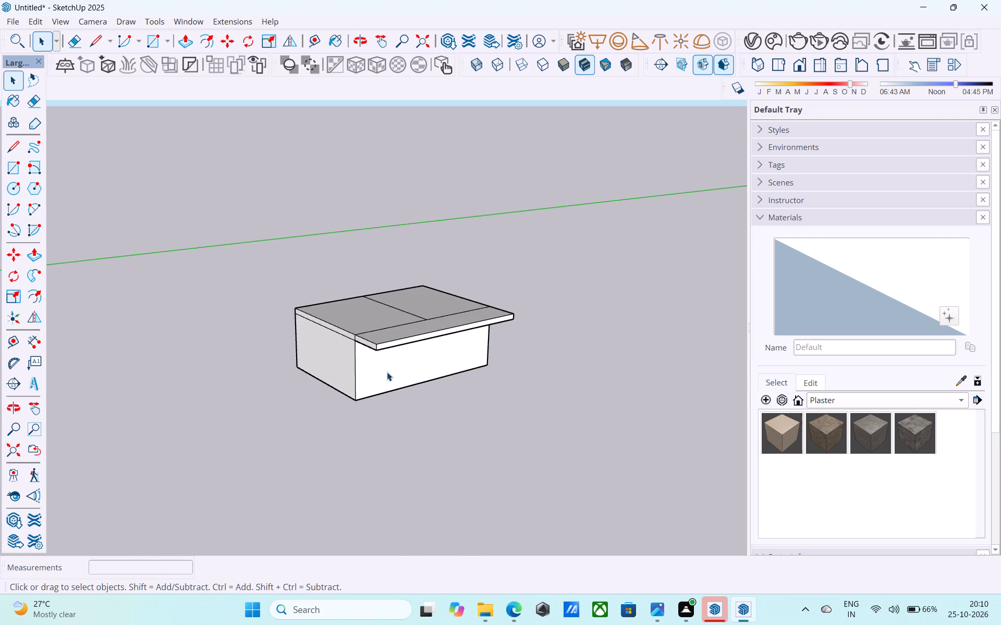
pyautogui.moveTo(387, 372); pyautogui.dragTo(345, 295, button='middle')
pyautogui.moveTo(399, 332); pyautogui.dragTo(276, 335, button='middle')
pyautogui.middleClick(275, 335)
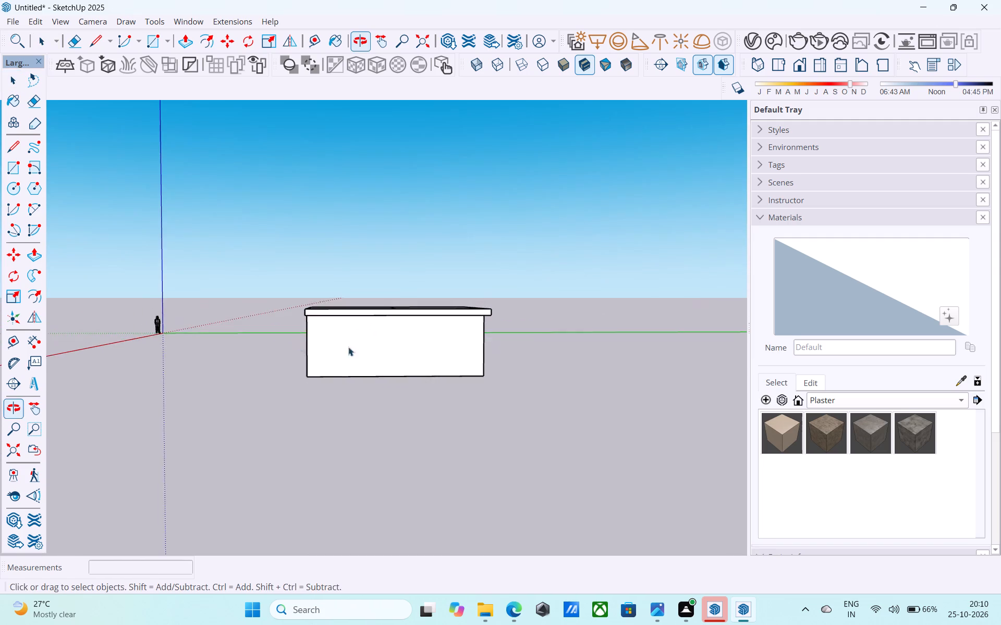
# Draw a 6' line across the overhang strip, continuing the roof's middle line to the overhanging edge.
pyautogui.scroll(6, 405, 345)
pyautogui.moveTo(409, 331); pyautogui.dragTo(411, 439, button='middle')
pyautogui.press('l')
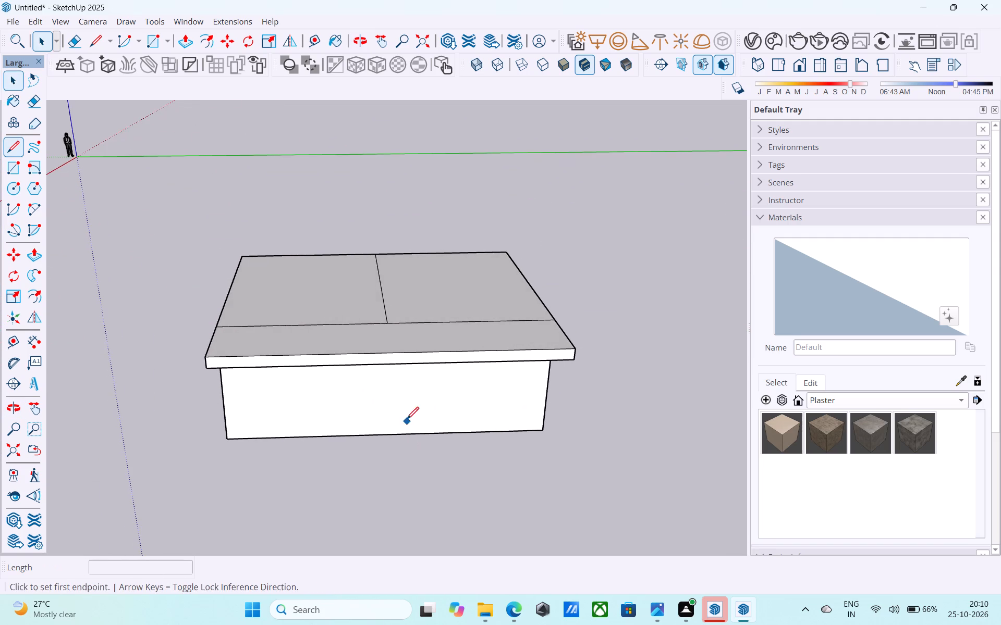
pyautogui.scroll(2, 390, 336)
pyautogui.click(390, 320)
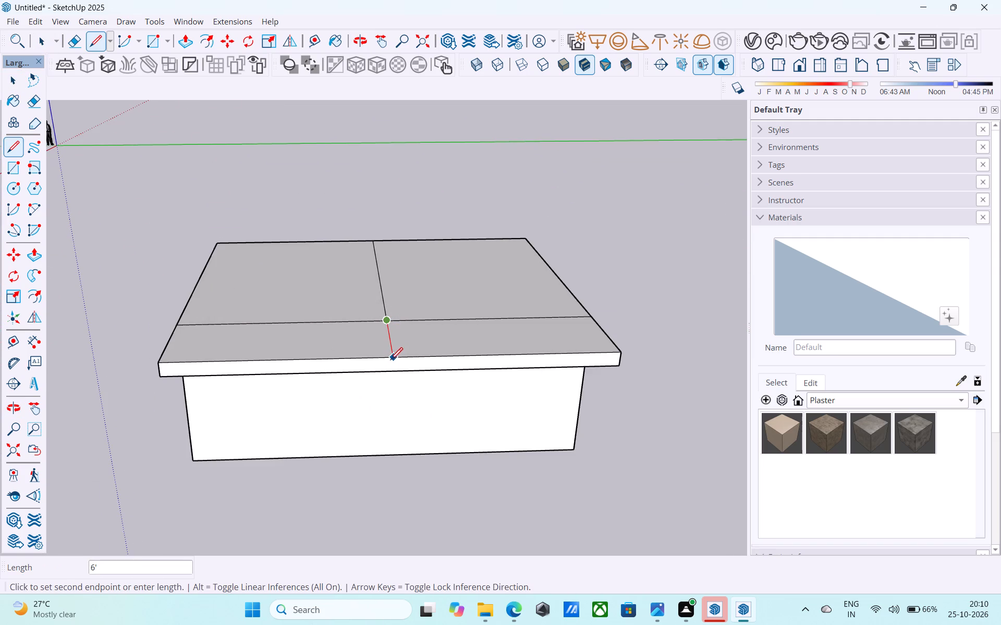
pyautogui.click(390, 361)
# Draw a vertical line down the overhang's front face from the middle line's end to the slab's bottom edge.
pyautogui.click(394, 361)
pyautogui.click(395, 369)
pyautogui.scroll(4, 394, 369)
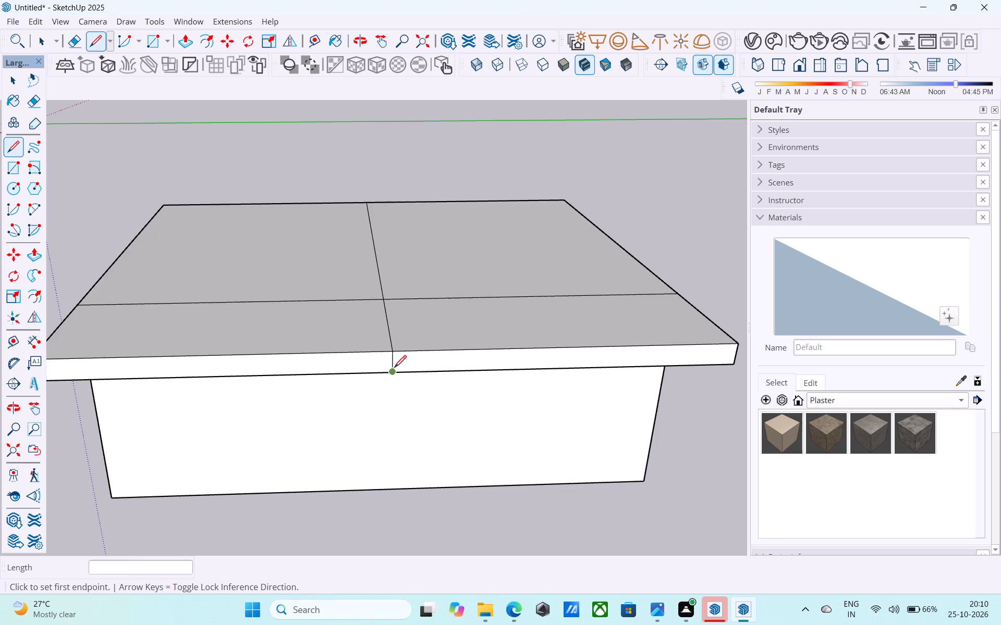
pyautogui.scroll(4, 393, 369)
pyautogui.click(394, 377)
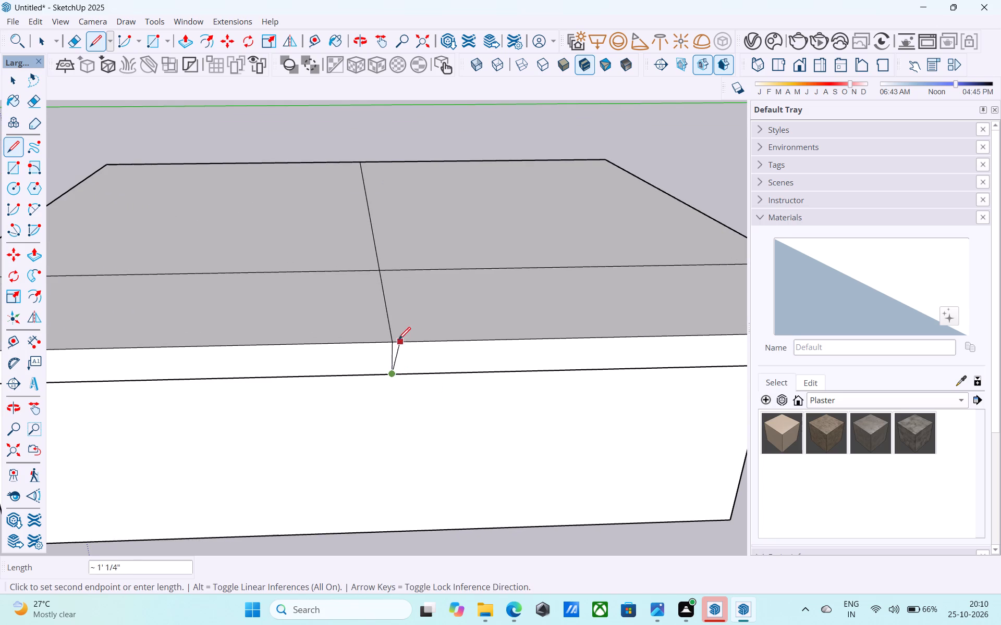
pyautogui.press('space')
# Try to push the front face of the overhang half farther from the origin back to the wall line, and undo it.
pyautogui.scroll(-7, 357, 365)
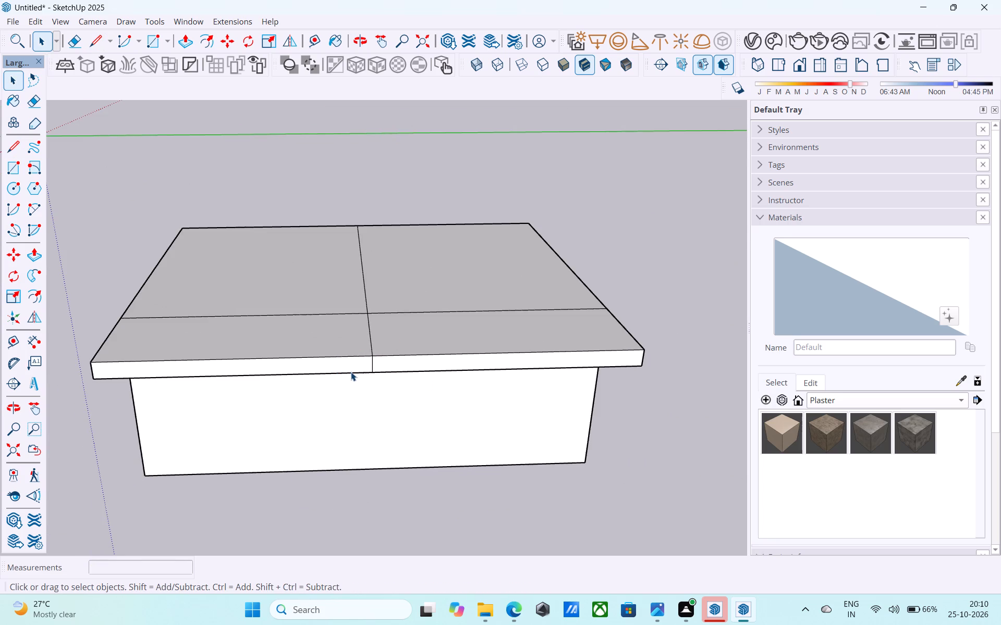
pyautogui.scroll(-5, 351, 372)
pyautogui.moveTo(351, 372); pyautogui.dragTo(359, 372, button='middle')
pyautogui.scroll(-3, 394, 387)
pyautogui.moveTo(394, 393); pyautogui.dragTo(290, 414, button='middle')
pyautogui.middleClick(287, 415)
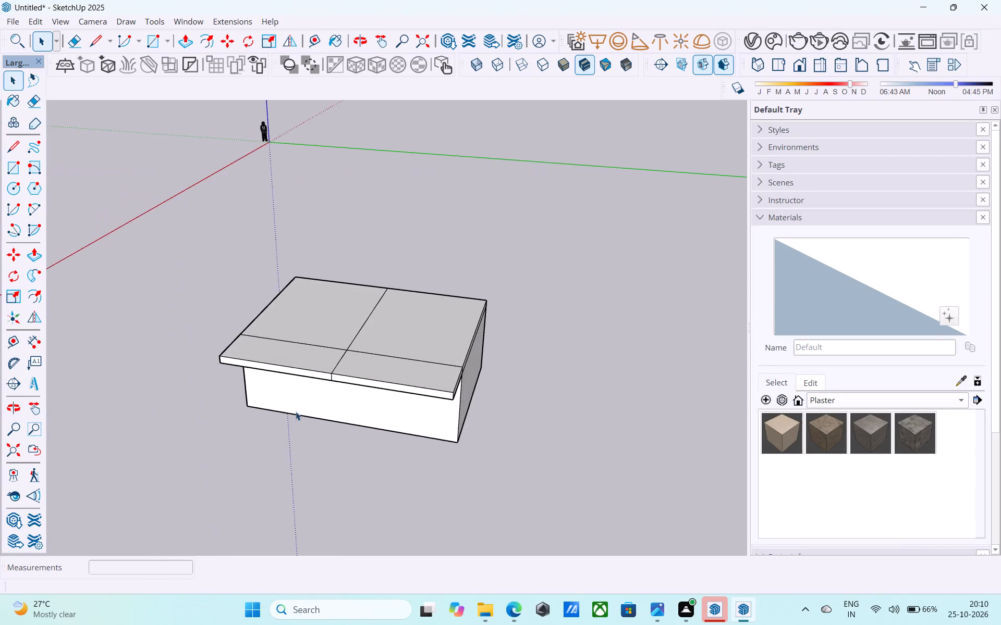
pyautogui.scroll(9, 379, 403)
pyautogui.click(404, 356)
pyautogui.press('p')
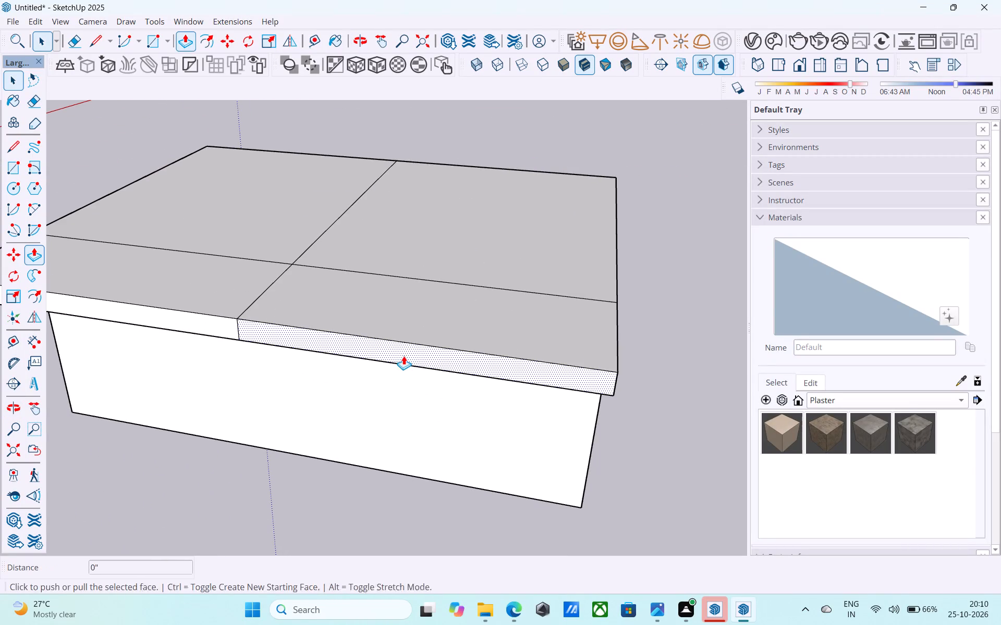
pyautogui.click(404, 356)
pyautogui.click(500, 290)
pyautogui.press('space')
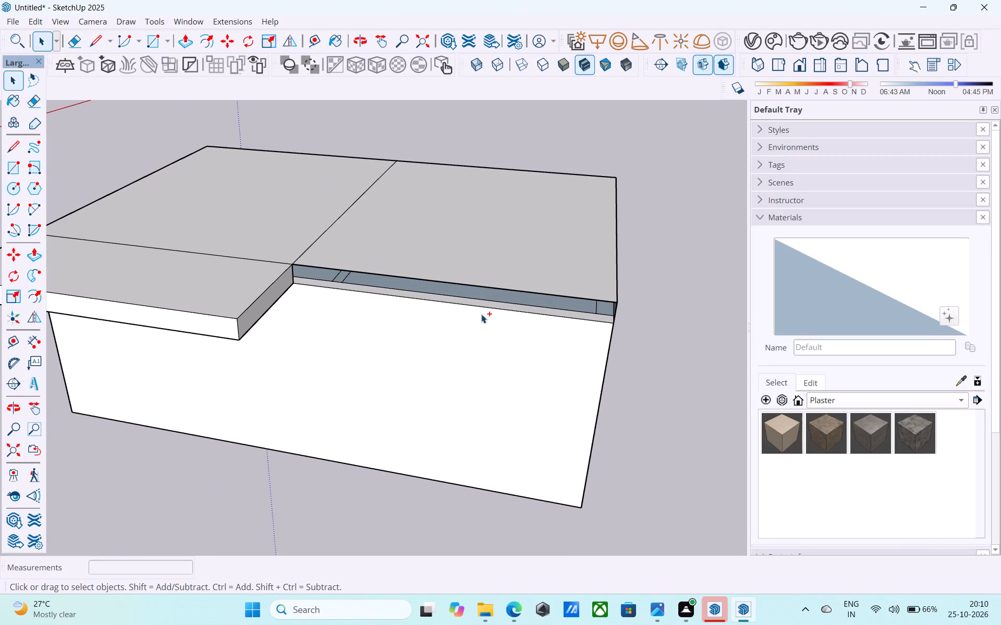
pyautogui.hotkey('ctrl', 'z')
# Push the front face of the overhang half farther from the origin back to the wall line with Push/Pull.
pyautogui.click(440, 364)
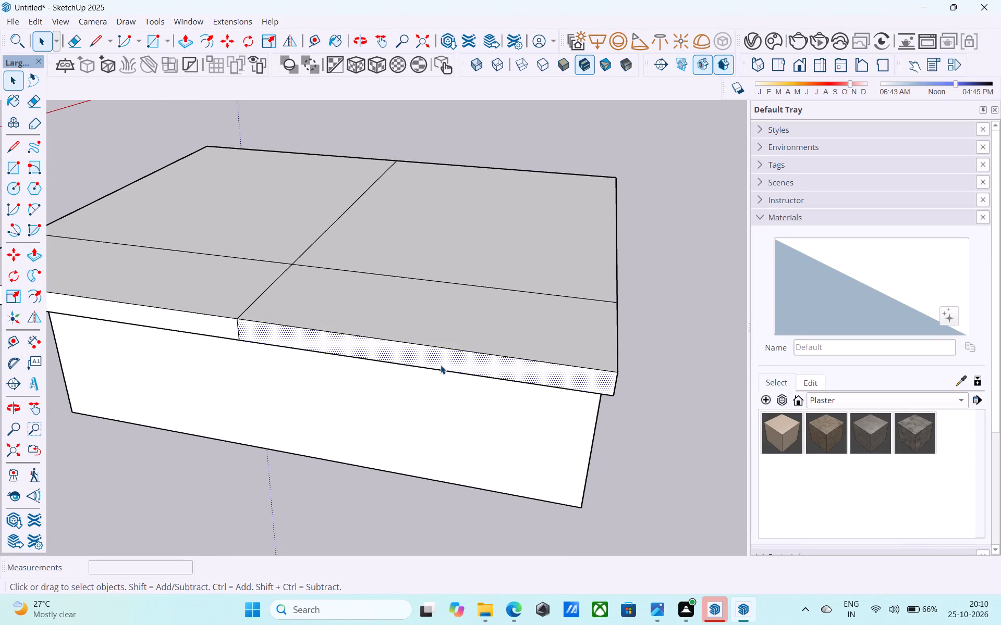
pyautogui.press('p')
pyautogui.click(441, 365)
pyautogui.moveTo(441, 365); pyautogui.dragTo(467, 238, button='middle')
pyautogui.click(552, 284)
pyautogui.press('space')
pyautogui.moveTo(538, 284); pyautogui.dragTo(526, 300, button='middle')
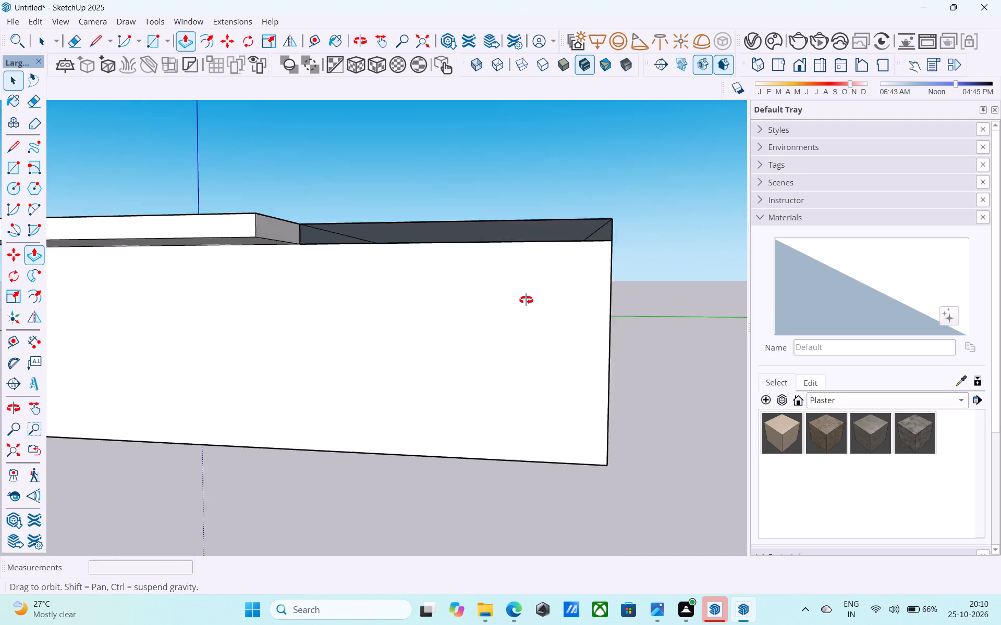
pyautogui.moveTo(526, 300); pyautogui.dragTo(510, 357, button='middle')
# Draw a rectangle over the open slab edge above the wall, from the remaining overhang to the building's corner.
pyautogui.press('r')
pyautogui.click(283, 270)
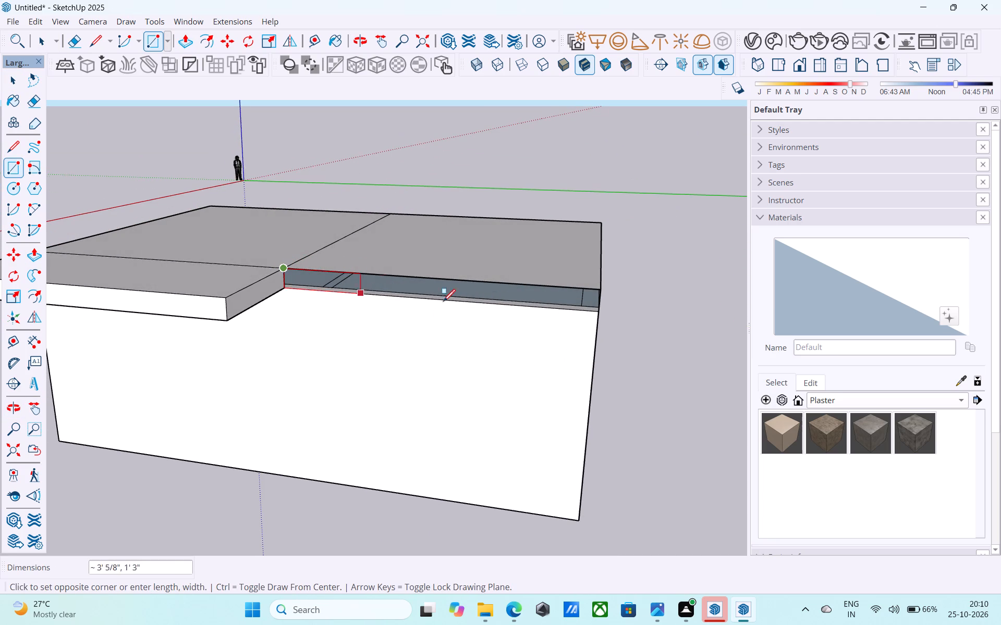
pyautogui.click(599, 308)
pyautogui.press('space')
# Examine the closed slab edge and the remaining half overhang from below, from the front and from above.
pyautogui.moveTo(455, 343); pyautogui.dragTo(652, 242, button='middle')
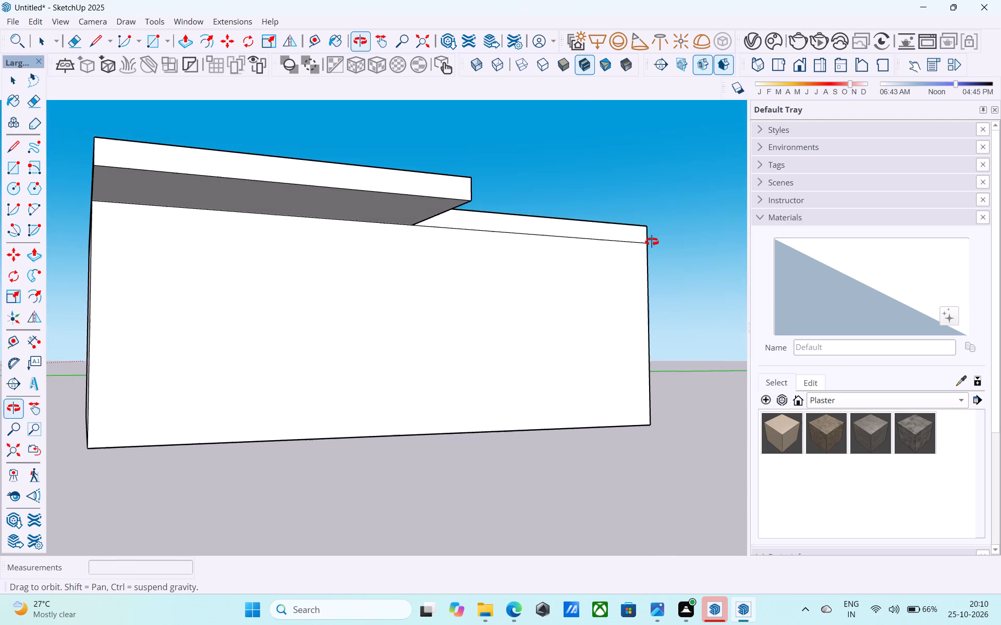
pyautogui.moveTo(652, 242); pyautogui.dragTo(540, 306, button='middle')
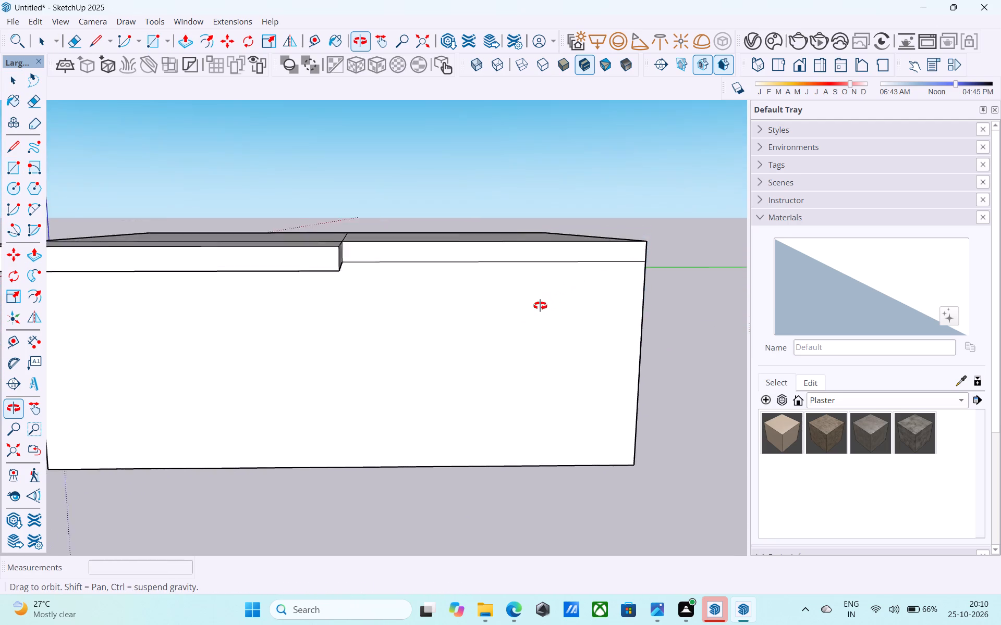
pyautogui.moveTo(540, 306); pyautogui.dragTo(519, 339, button='middle')
pyautogui.middleClick(519, 339)
pyautogui.scroll(-4, 519, 340)
pyautogui.moveTo(519, 340); pyautogui.dragTo(569, 355, button='middle')
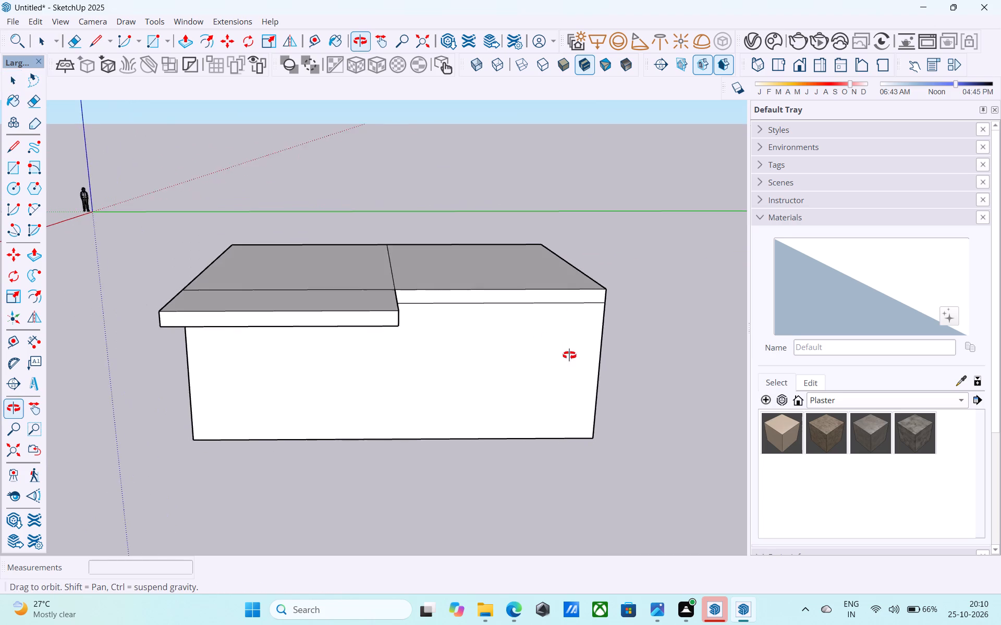
pyautogui.moveTo(569, 355); pyautogui.dragTo(572, 364, button='middle')
pyautogui.middleClick(572, 364)
pyautogui.moveTo(514, 349); pyautogui.dragTo(482, 322, button='middle')
pyautogui.scroll(5, 495, 341)
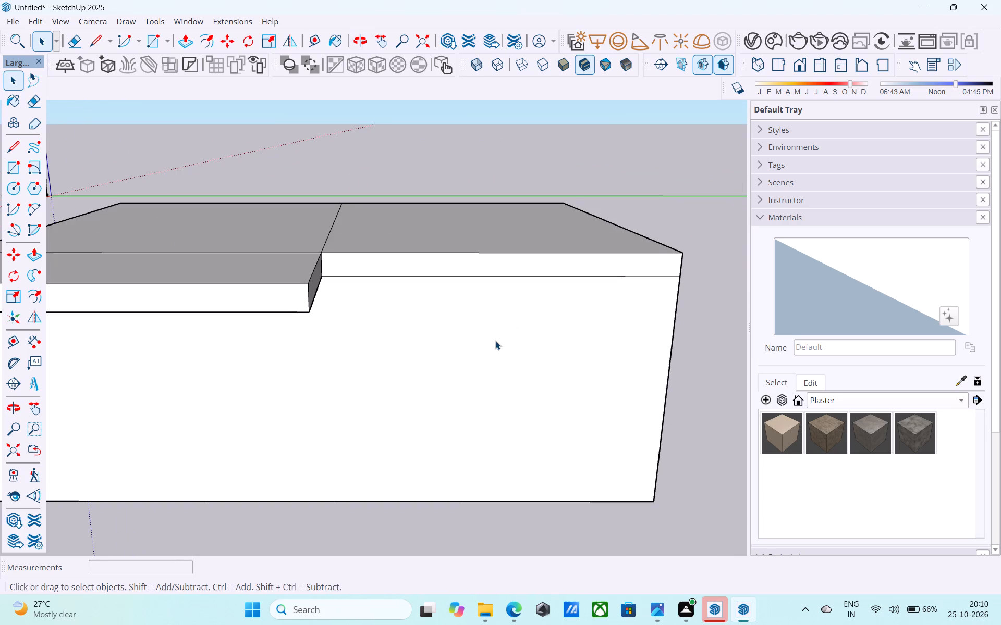
pyautogui.scroll(-5, 499, 342)
pyautogui.moveTo(505, 351); pyautogui.dragTo(429, 325, button='middle')
pyautogui.moveTo(426, 325); pyautogui.dragTo(405, 311, button='middle')
# Copy the bottom edge of the closed slab face 6" down the wall.
pyautogui.scroll(5, 377, 285)
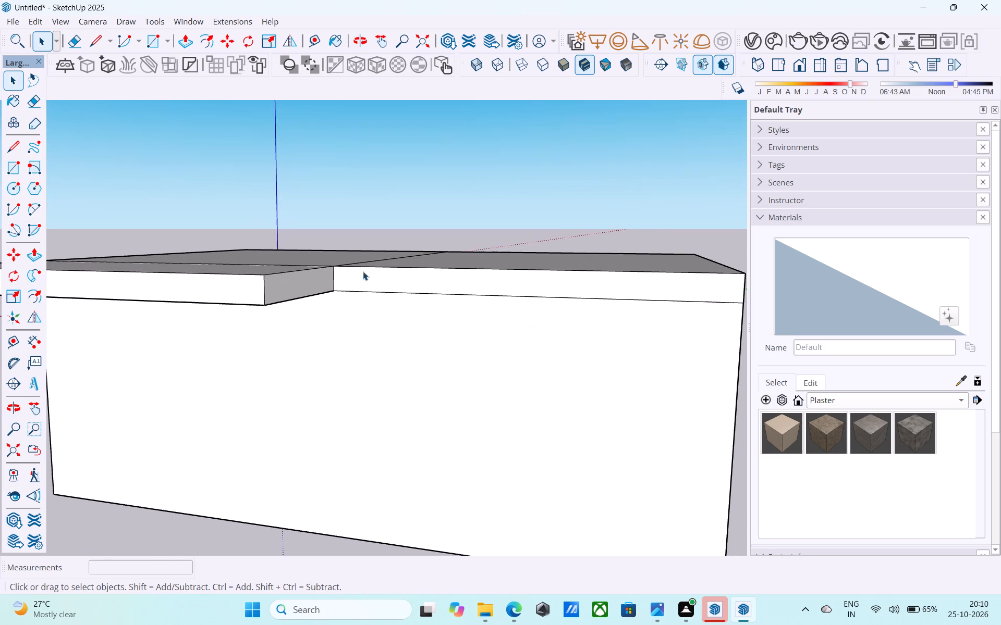
pyautogui.scroll(8, 325, 279)
pyautogui.scroll(-6, 336, 273)
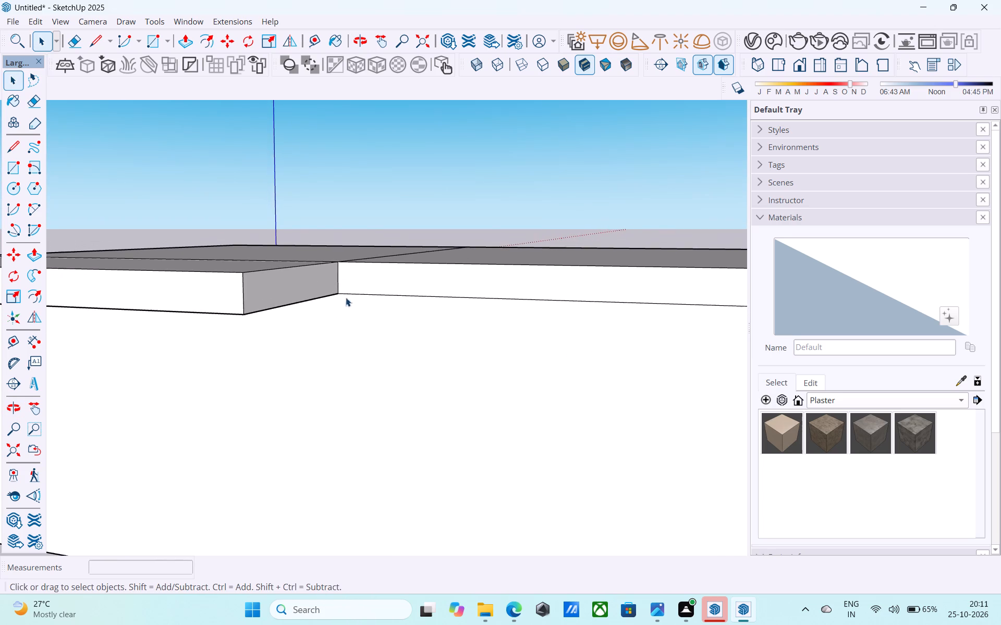
pyautogui.moveTo(398, 315); pyautogui.dragTo(427, 270, button='middle')
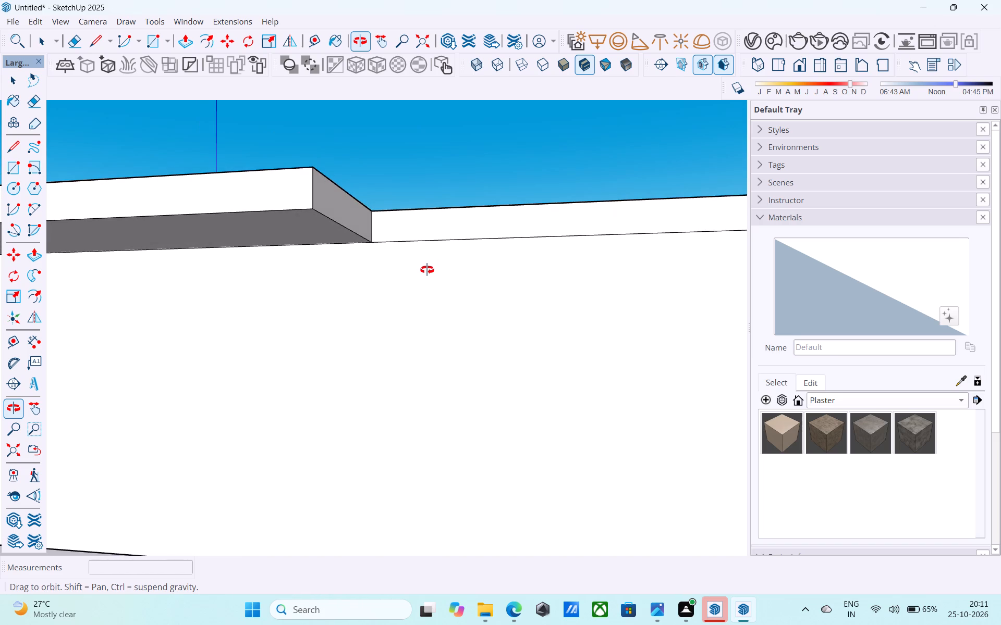
pyautogui.moveTo(427, 270); pyautogui.dragTo(426, 254, button='middle')
pyautogui.click(414, 223)
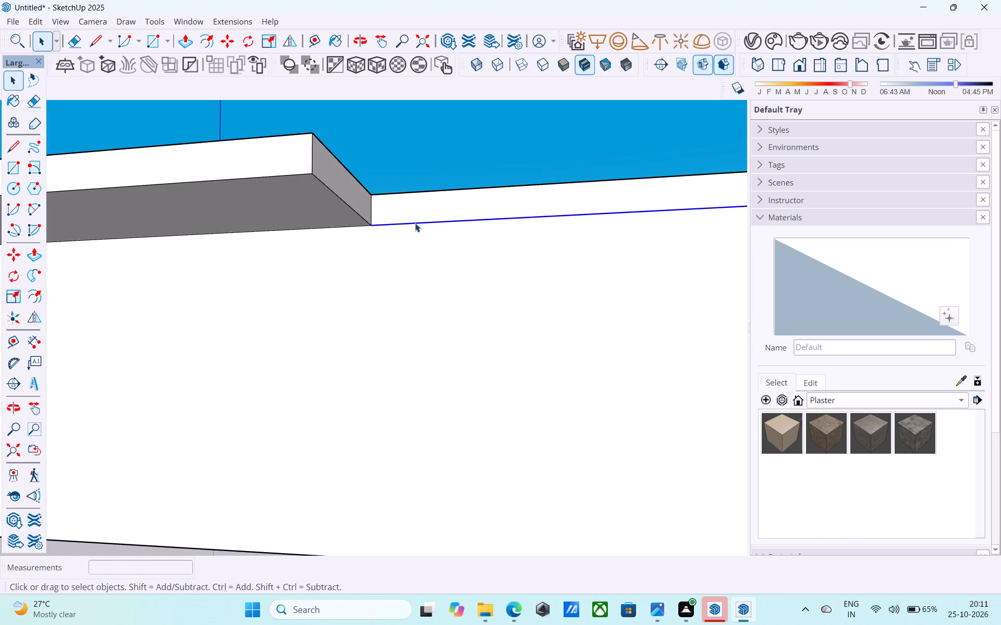
pyautogui.press('m')
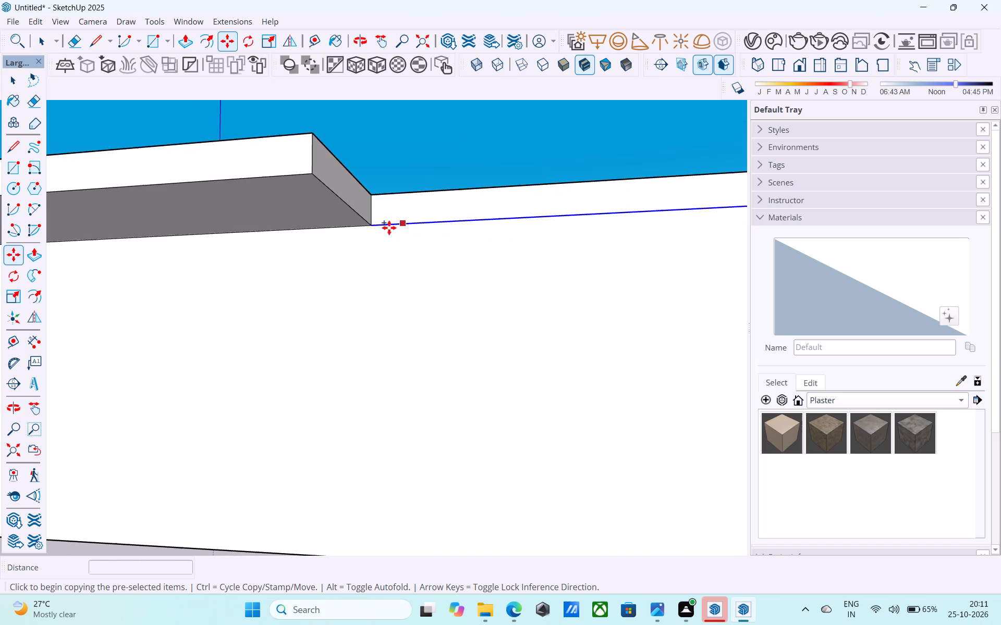
pyautogui.click(373, 230)
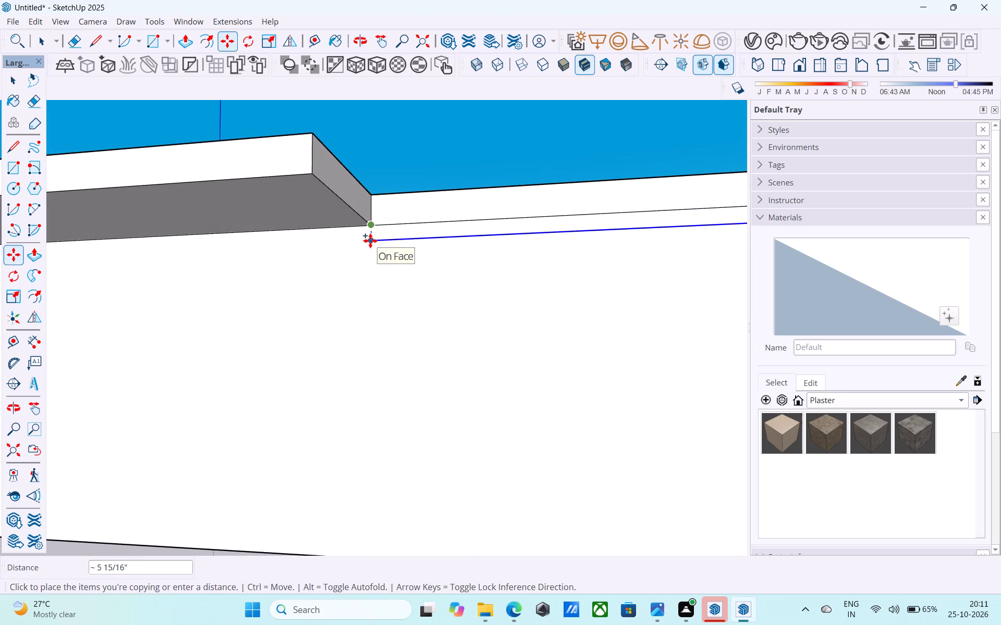
pyautogui.write('6"')
pyautogui.press('Return')
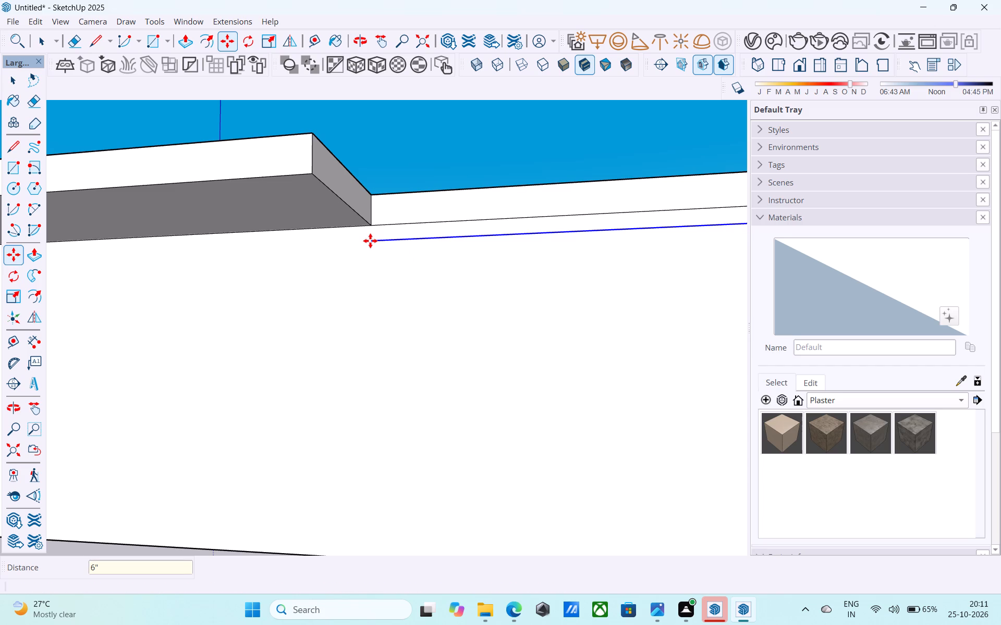
pyautogui.press('space')
# Draw a short vertical line joining the copied edge to the overhang's inner corner, enclosing a 6" strip on the wall.
pyautogui.press('l')
pyautogui.scroll(2, 370, 241)
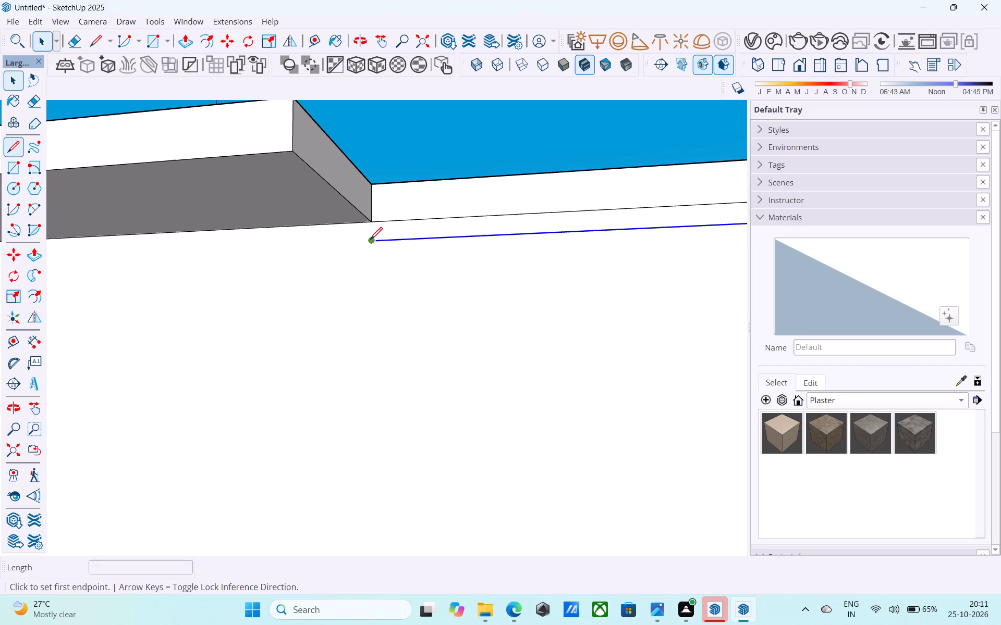
pyautogui.click(371, 222)
pyautogui.click(372, 236)
pyautogui.press('space')
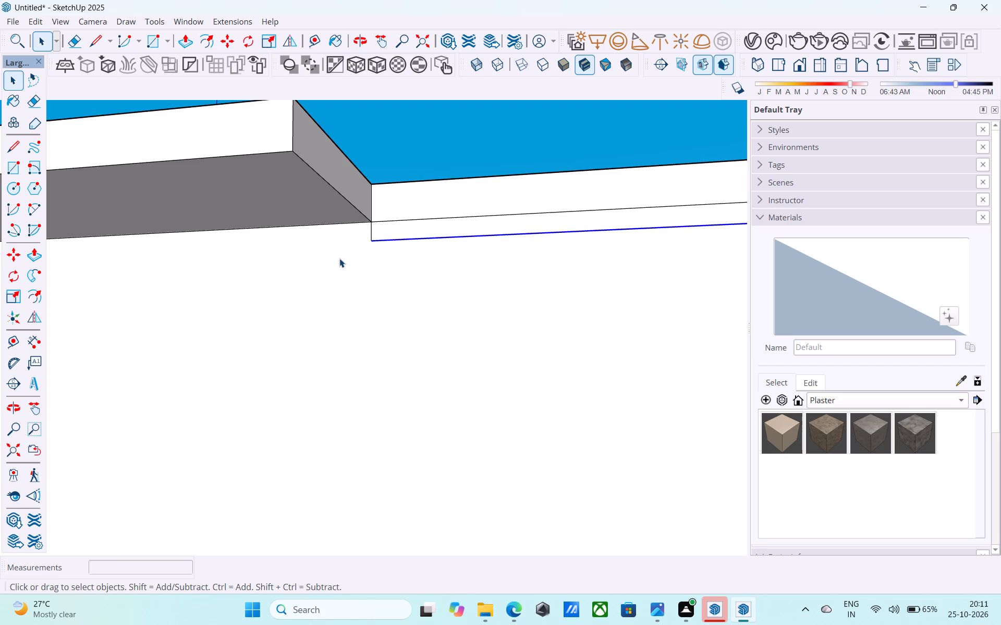
# Pull the 6" wall strip outward as a lower slab, flush with the neighbouring overhang's front face.
pyautogui.scroll(-4, 339, 258)
pyautogui.moveTo(338, 260); pyautogui.dragTo(374, 265, button='middle')
pyautogui.middleClick(374, 265)
pyautogui.scroll(-5, 358, 264)
pyautogui.moveTo(357, 266); pyautogui.dragTo(357, 268, button='middle')
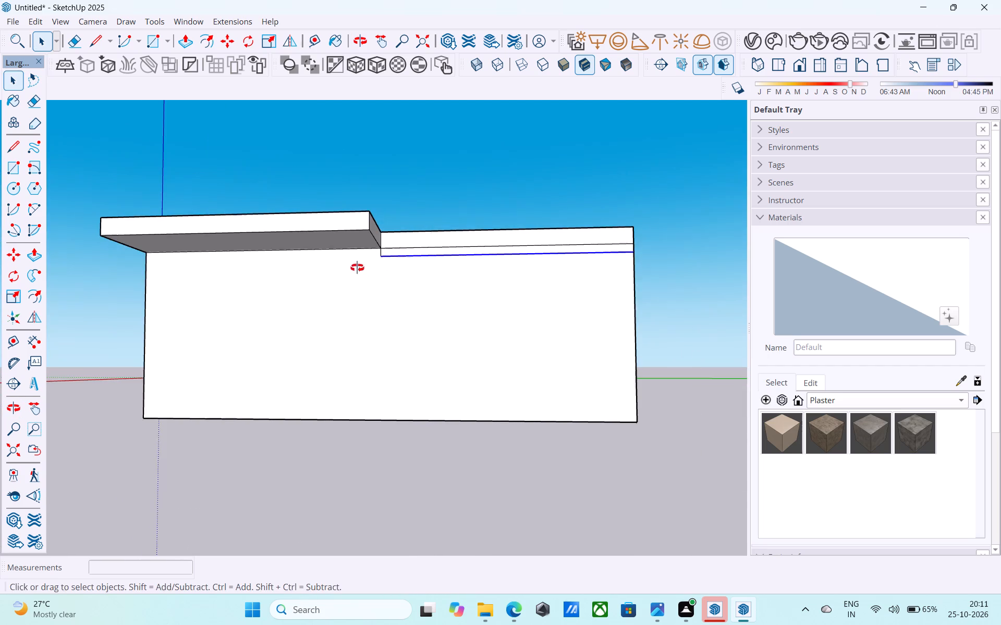
pyautogui.moveTo(357, 268); pyautogui.dragTo(369, 369, button='middle')
pyautogui.moveTo(444, 312); pyautogui.dragTo(444, 284, button='middle')
pyautogui.scroll(3, 430, 281)
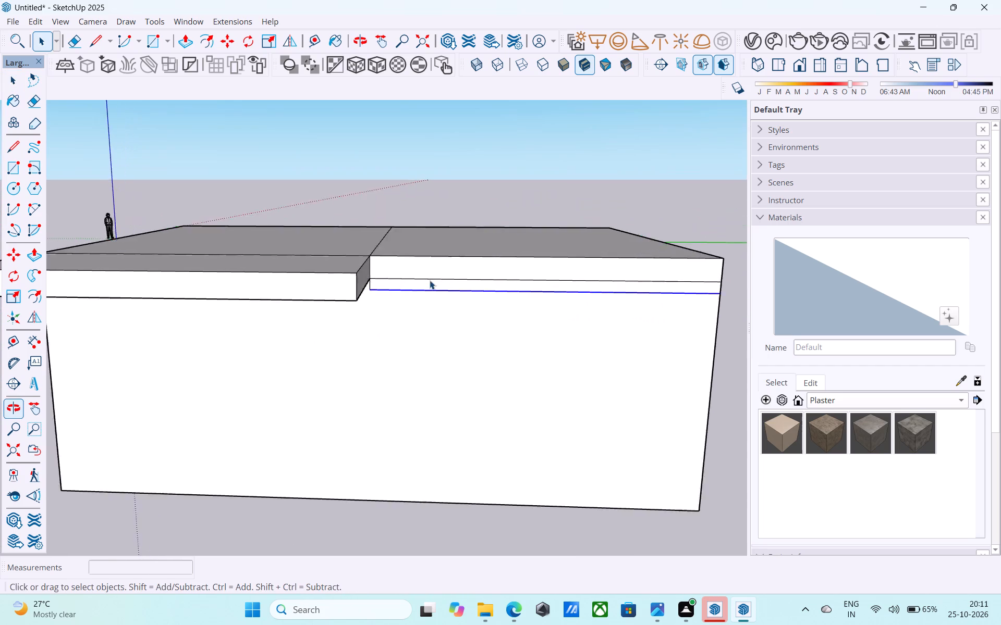
pyautogui.scroll(5, 430, 280)
pyautogui.click(420, 285)
pyautogui.press('p')
pyautogui.click(420, 285)
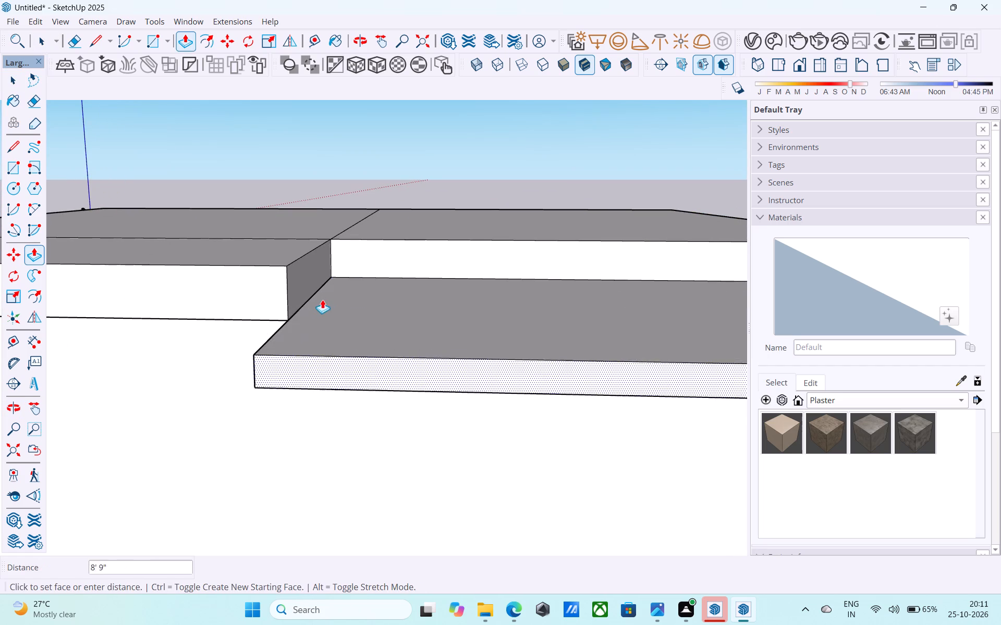
pyautogui.click(284, 306)
pyautogui.press('space')
# Examine the stepped pair of overhangs from below and from both ends of the building.
pyautogui.moveTo(325, 316); pyautogui.dragTo(424, 236, button='middle')
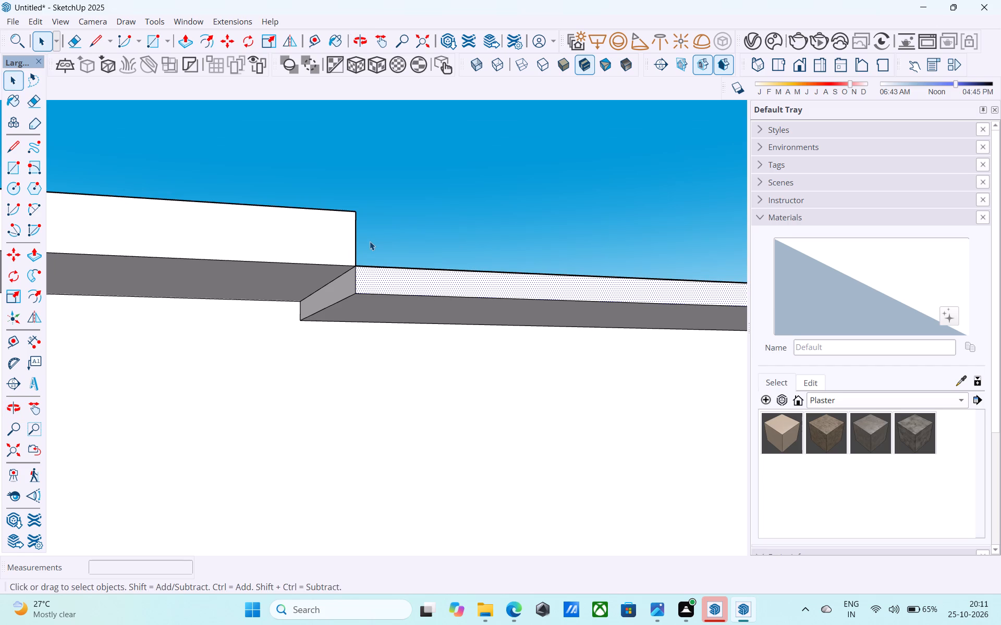
pyautogui.scroll(-1, 349, 251)
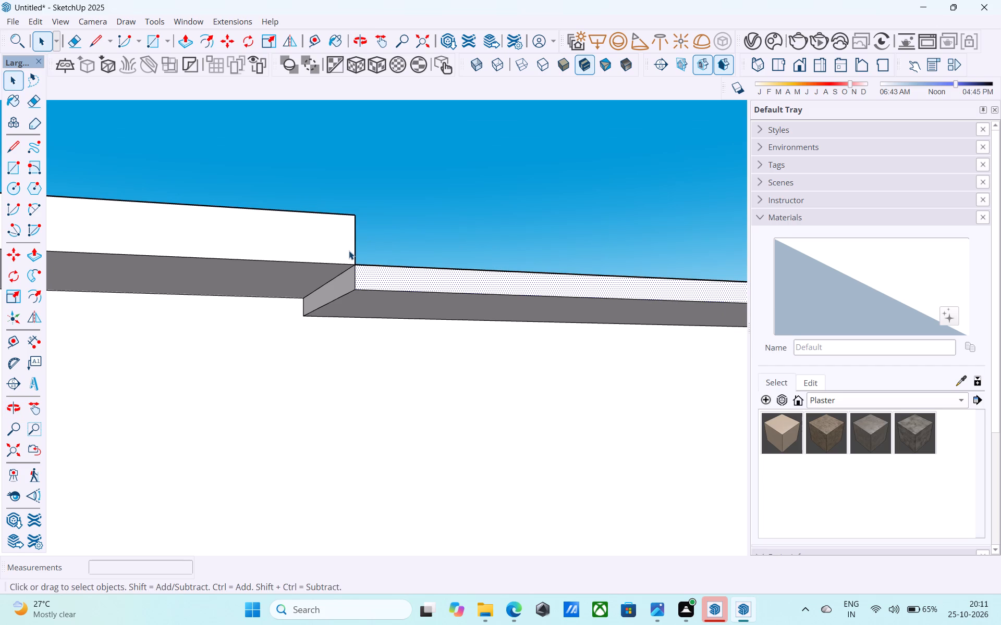
pyautogui.scroll(-5, 351, 252)
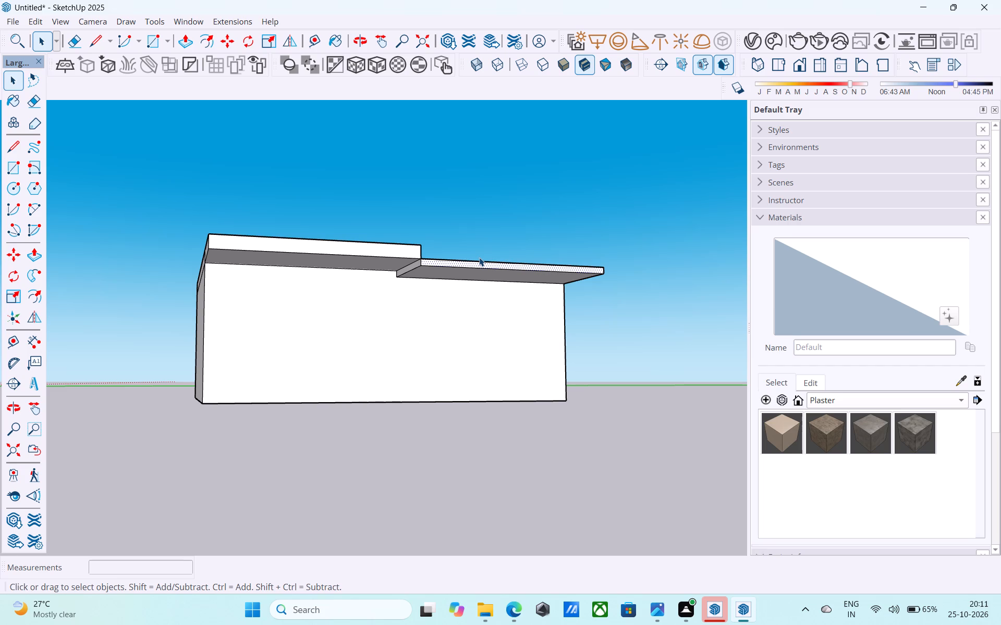
pyautogui.scroll(-4, 529, 256)
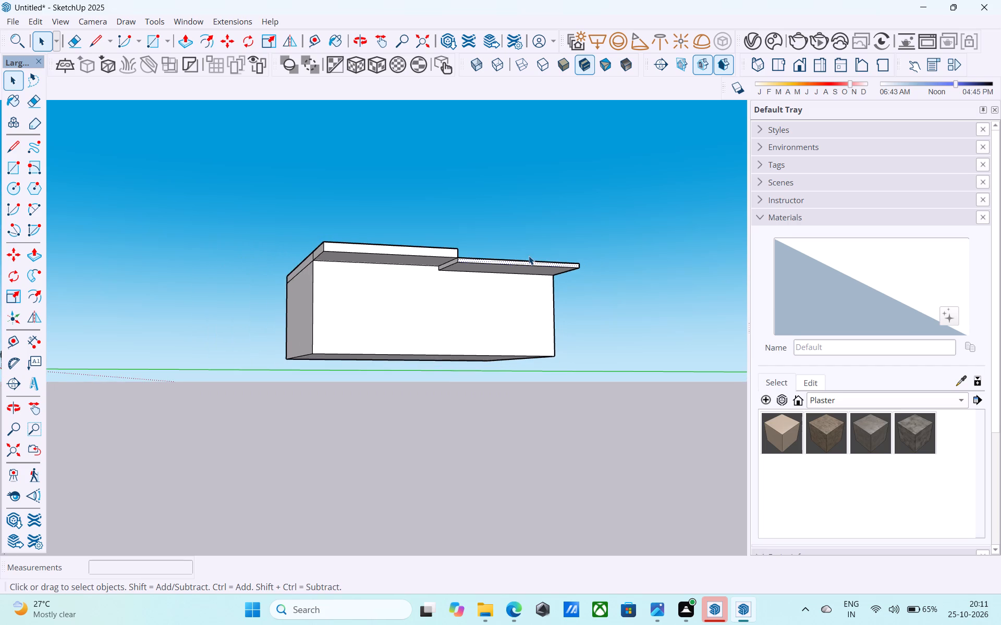
pyautogui.moveTo(529, 256); pyautogui.dragTo(512, 248, button='middle')
pyautogui.scroll(-4, 554, 275)
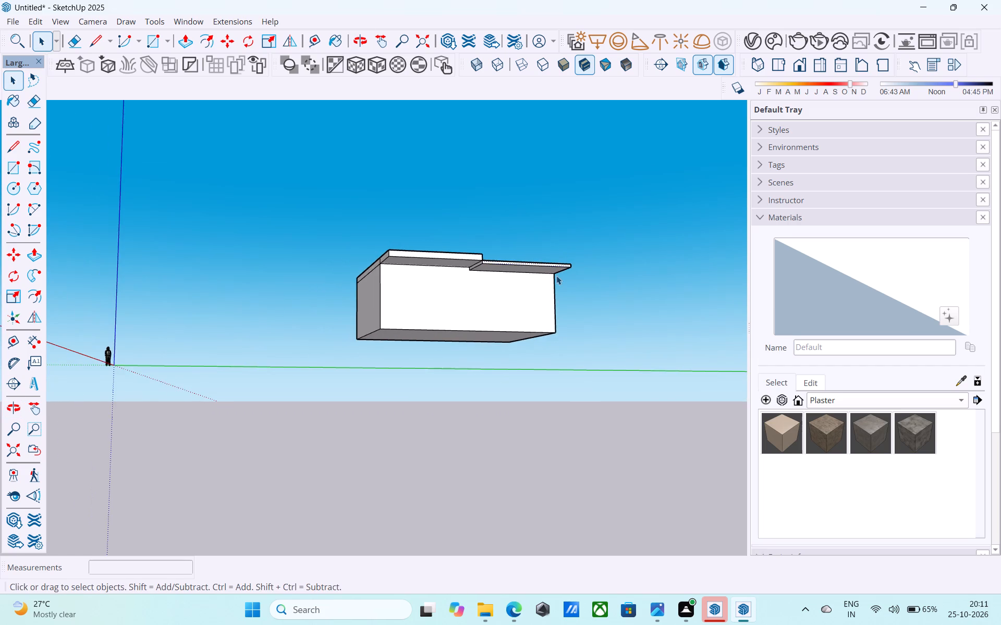
pyautogui.scroll(-1, 556, 276)
pyautogui.moveTo(554, 276); pyautogui.dragTo(541, 267, button='middle')
pyautogui.middleClick(539, 266)
pyautogui.scroll(11, 481, 247)
pyautogui.moveTo(507, 271); pyautogui.dragTo(385, 248, button='middle')
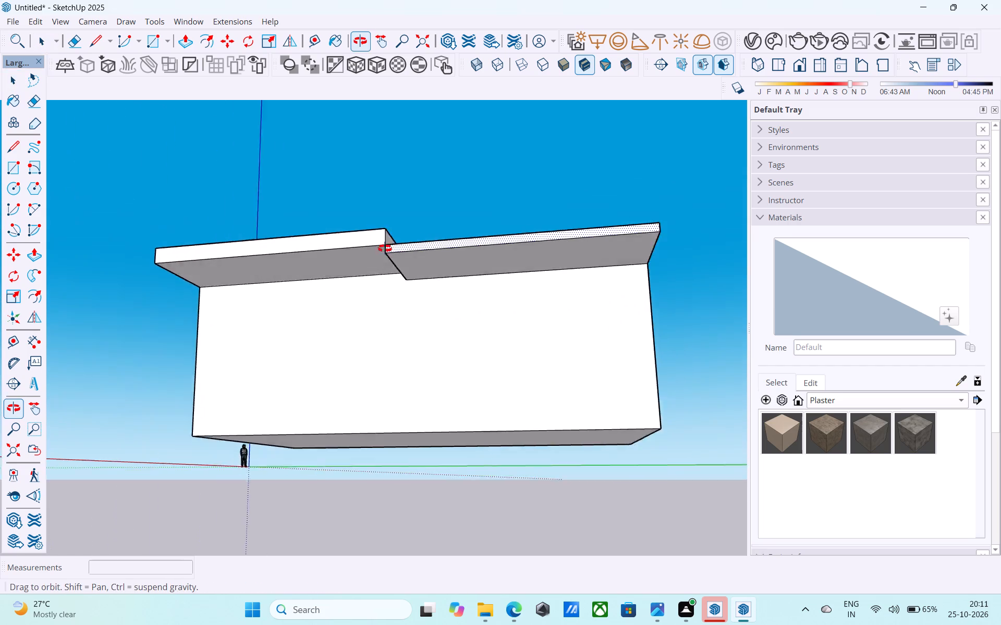
pyautogui.moveTo(385, 248); pyautogui.dragTo(326, 242, button='middle')
pyautogui.middleClick(326, 242)
pyautogui.scroll(3, 480, 256)
pyautogui.scroll(-3, 372, 289)
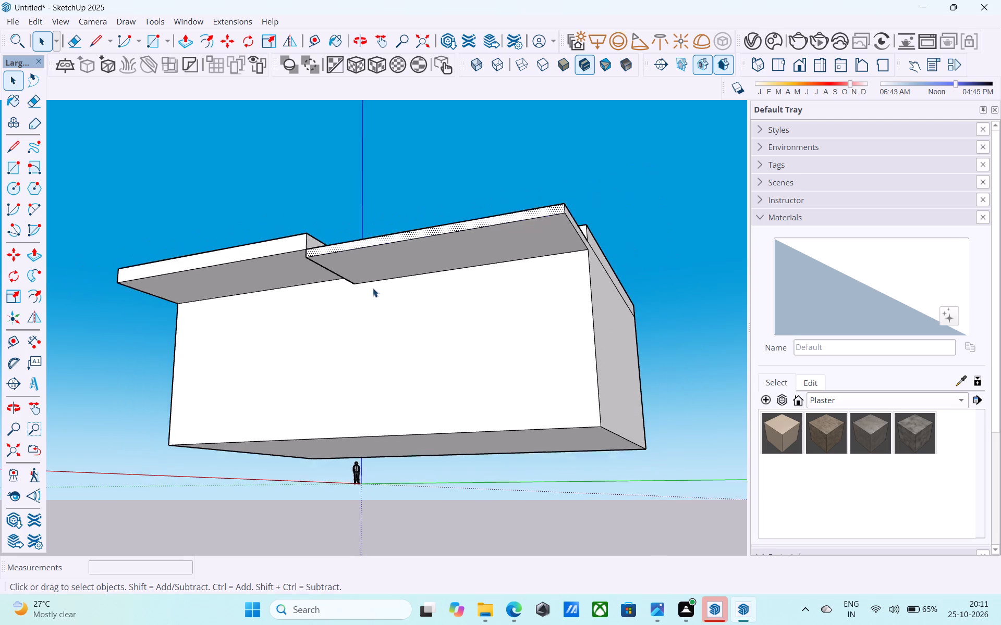
pyautogui.scroll(-3, 373, 288)
pyautogui.moveTo(378, 284); pyautogui.dragTo(381, 267, button='middle')
pyautogui.moveTo(381, 267); pyautogui.dragTo(389, 260, button='middle')
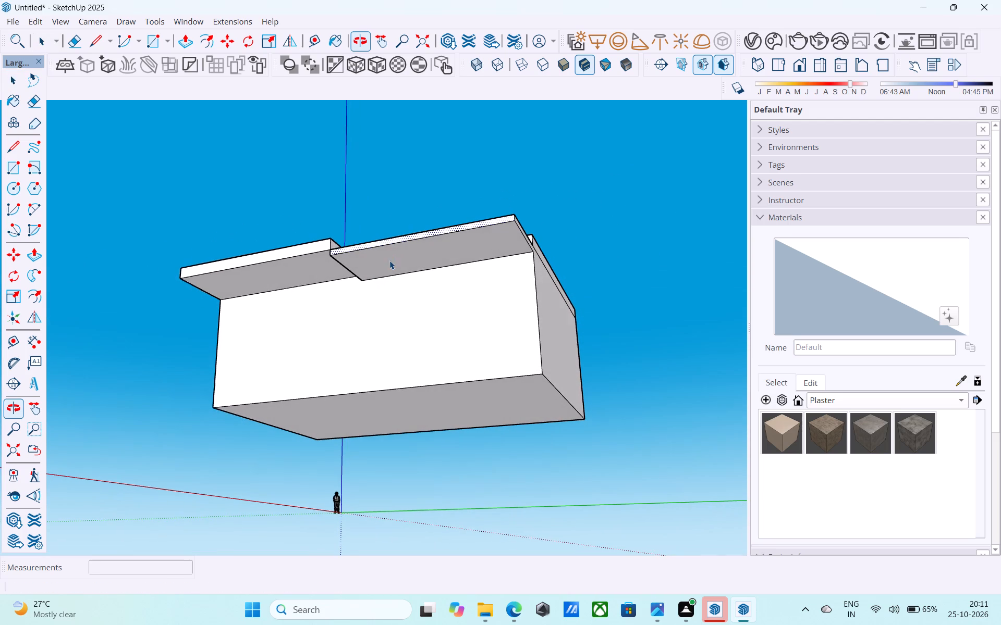
# Offset the outline of the lower overhang's underside inward by 1'.
pyautogui.scroll(5, 427, 213)
pyautogui.moveTo(425, 261); pyautogui.dragTo(450, 232, button='middle')
pyautogui.scroll(5, 399, 263)
pyautogui.click(399, 263)
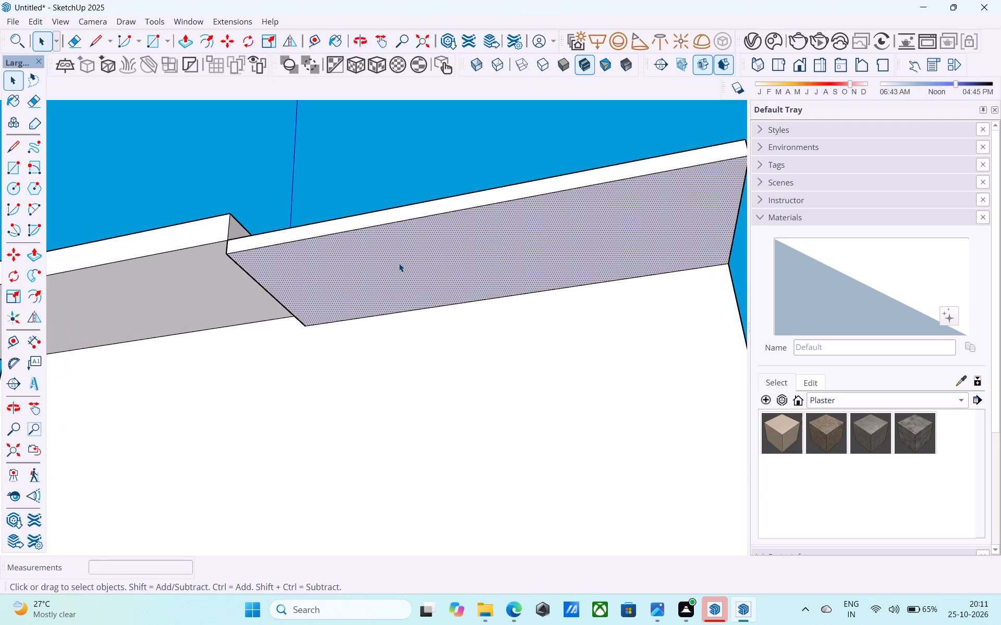
pyautogui.scroll(3, 399, 263)
pyautogui.press('f')
pyautogui.click(399, 263)
pyautogui.write("1'")
pyautogui.press('Return')
pyautogui.press('space')
pyautogui.scroll(-5, 400, 258)
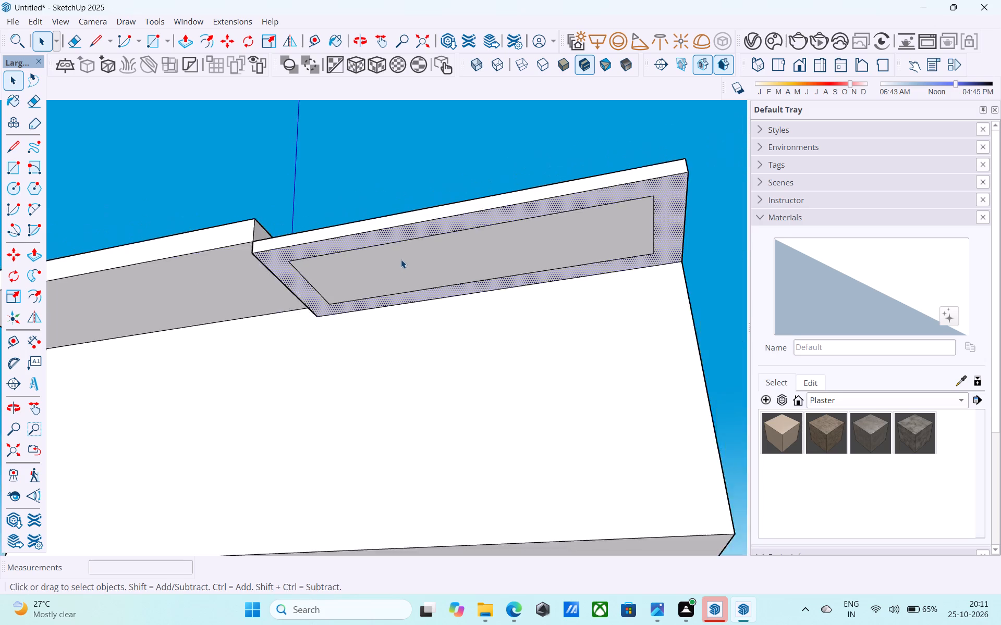
pyautogui.moveTo(400, 260); pyautogui.dragTo(500, 281, button='middle')
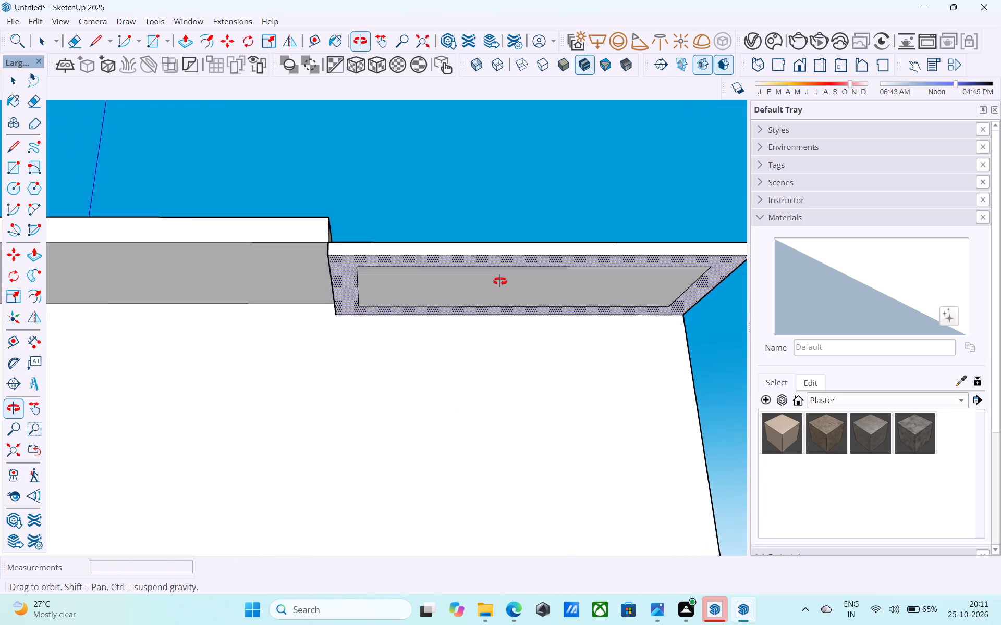
# Draw a 1' line from the inset outline's inner corner to the wall, at the canopy end beside the overhang step.
pyautogui.moveTo(500, 281); pyautogui.dragTo(497, 284, button='middle')
pyautogui.moveTo(497, 288); pyautogui.dragTo(576, 434, button='middle')
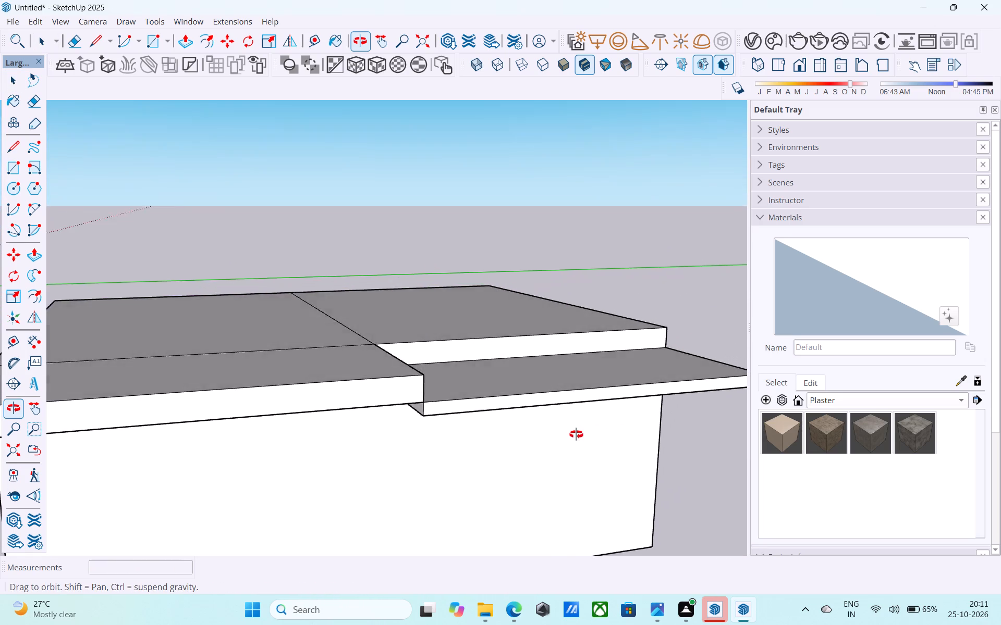
pyautogui.moveTo(576, 434); pyautogui.dragTo(548, 378, button='middle')
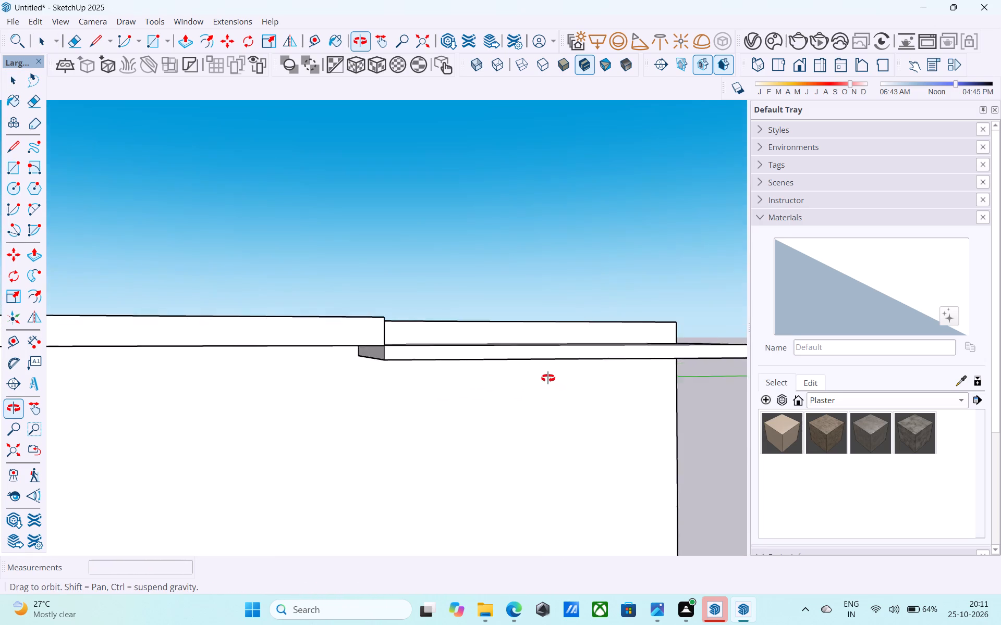
pyautogui.moveTo(548, 378); pyautogui.dragTo(523, 335, button='middle')
pyautogui.moveTo(518, 326); pyautogui.dragTo(502, 286, button='middle')
pyautogui.scroll(2, 497, 305)
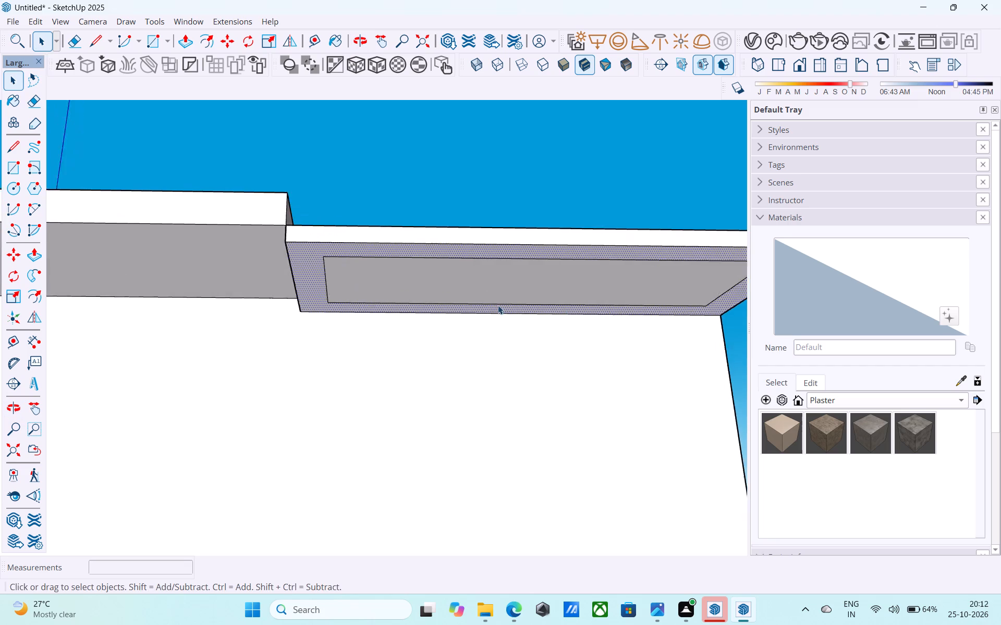
pyautogui.scroll(2, 498, 305)
pyautogui.click(484, 272)
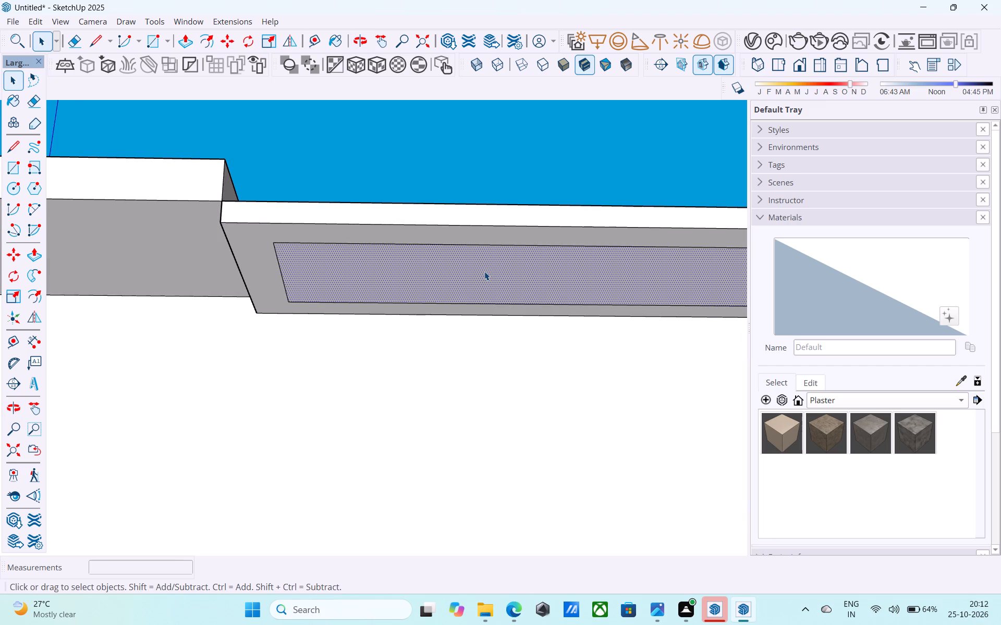
pyautogui.scroll(-4, 484, 271)
pyautogui.moveTo(484, 271); pyautogui.dragTo(546, 321, button='middle')
pyautogui.scroll(7, 423, 334)
pyautogui.press('l')
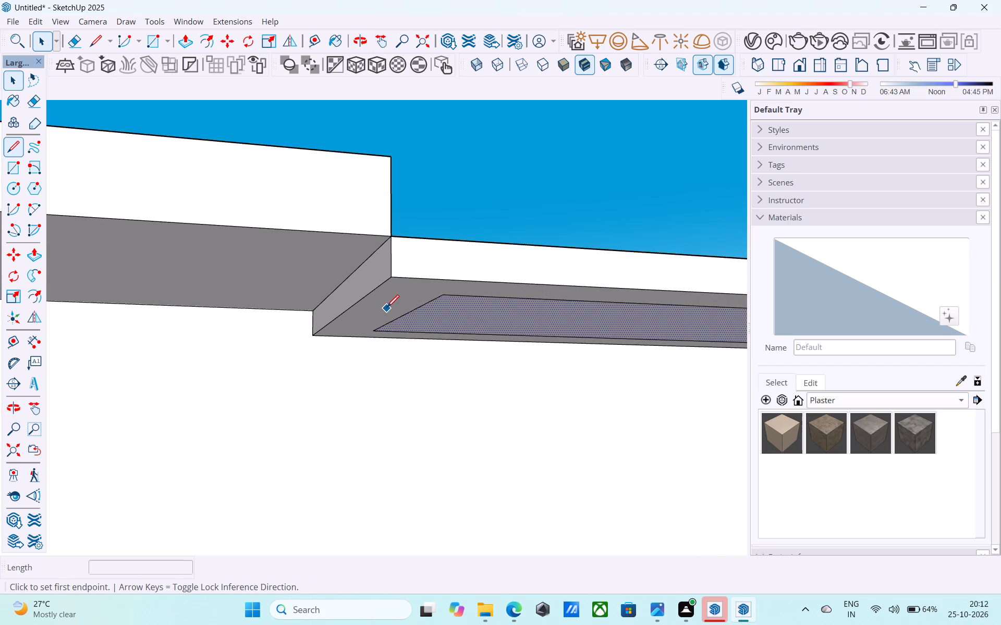
pyautogui.scroll(-4, 387, 308)
pyautogui.moveTo(393, 345); pyautogui.dragTo(385, 299, button='middle')
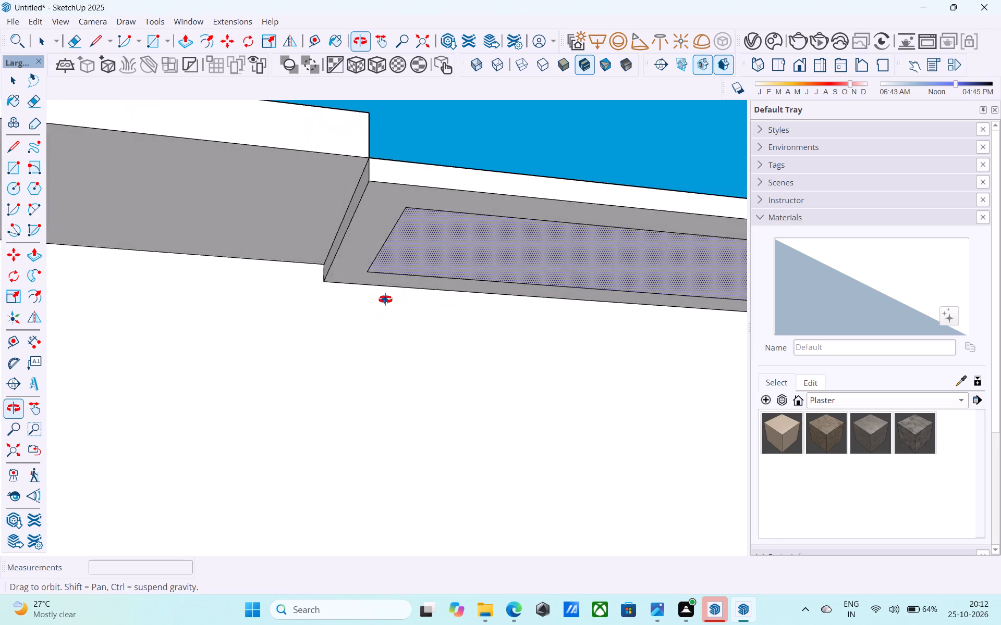
pyautogui.moveTo(385, 299); pyautogui.dragTo(385, 296, button='middle')
pyautogui.scroll(3, 379, 278)
pyautogui.click(365, 258)
pyautogui.click(356, 278)
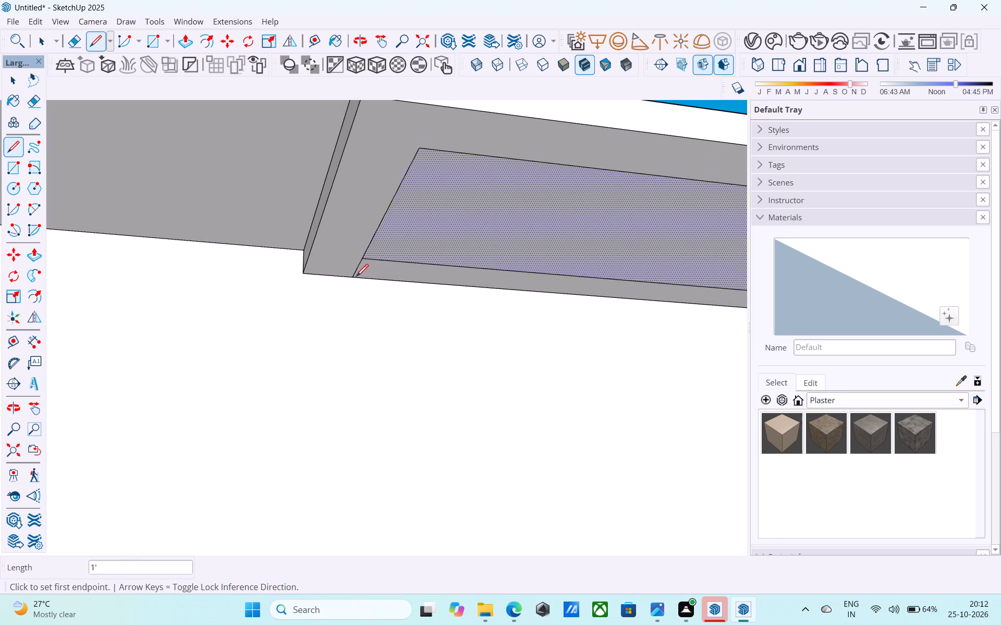
# Draw a matching line from the inset outline's corner to the wall at the canopy's outer end.
pyautogui.scroll(-5, 333, 301)
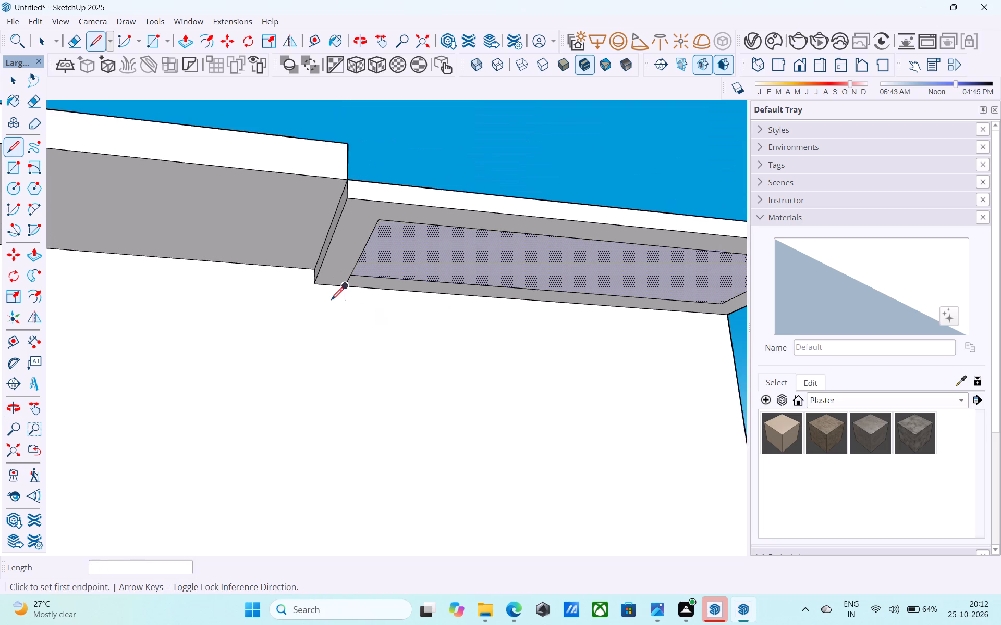
pyautogui.scroll(-1, 331, 301)
pyautogui.scroll(-5, 193, 320)
pyautogui.scroll(9, 573, 319)
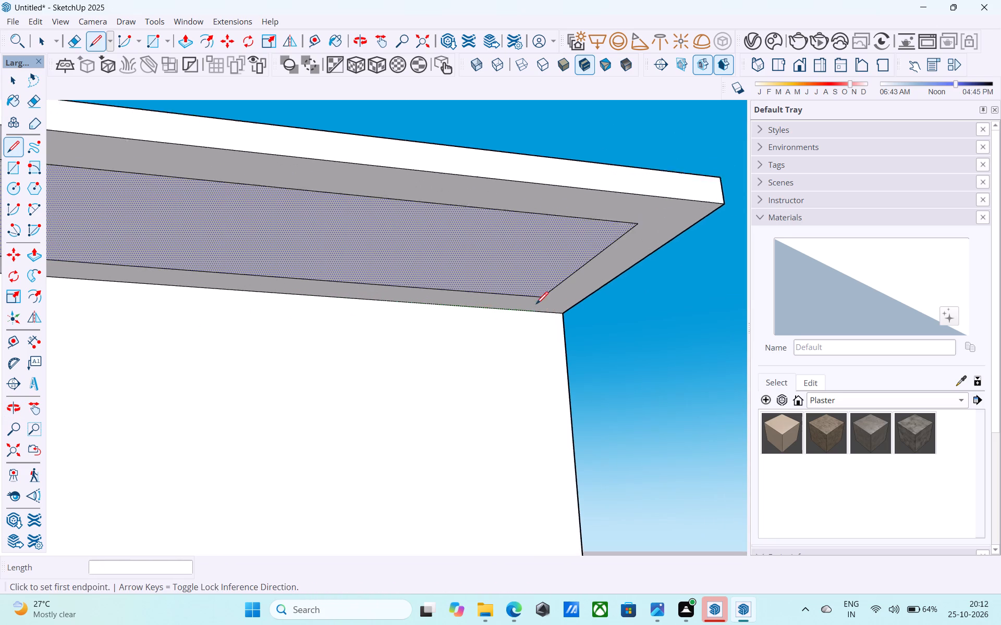
pyautogui.scroll(2, 536, 305)
pyautogui.click(542, 292)
pyautogui.click(528, 310)
pyautogui.press('space')
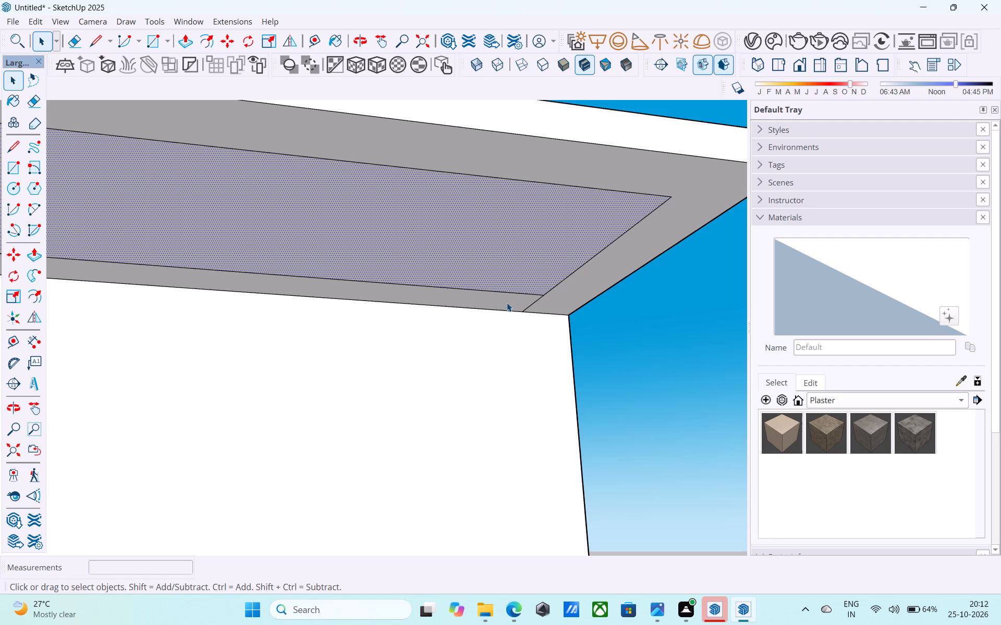
# Erase the inset outline's edge running alongside the wall, leaving a U-shaped border on the canopy's underside.
pyautogui.press('e')
pyautogui.moveTo(499, 295); pyautogui.dragTo(497, 285)
pyautogui.scroll(-13, 503, 281)
pyautogui.middleClick(503, 281)
pyautogui.press('space')
pyautogui.scroll(5, 281, 248)
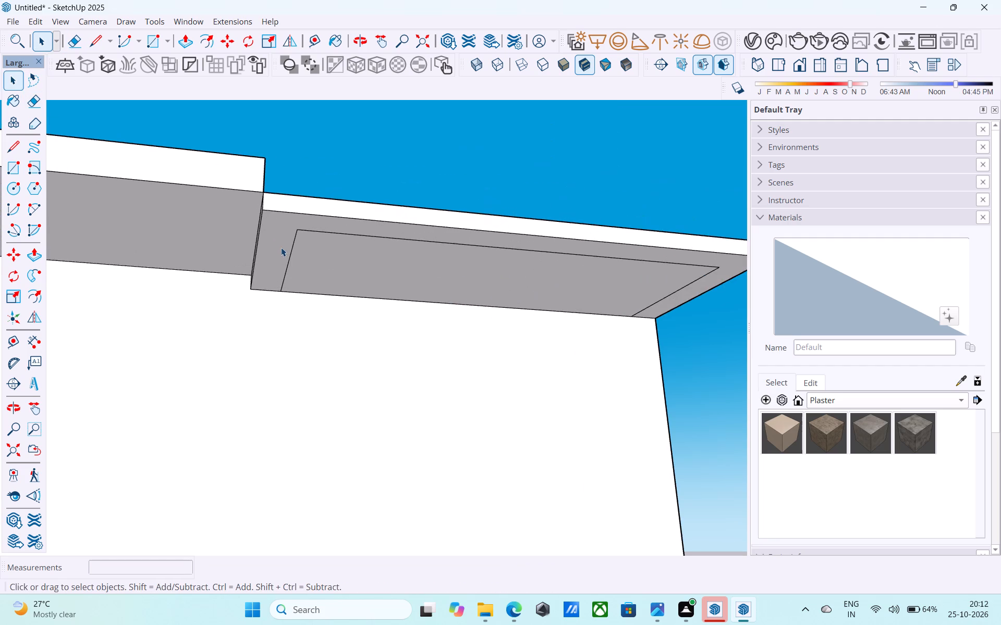
# Push/Pull the U-shaped border on the canopy's underside downward by 6".
pyautogui.click(281, 246)
pyautogui.press('p')
pyautogui.click(281, 246)
pyautogui.write('6"')
pyautogui.press('Return')
pyautogui.press('space')
# Examine the canopy's deepened edge from the front and from above.
pyautogui.scroll(-3, 282, 249)
pyautogui.moveTo(284, 258); pyautogui.dragTo(272, 375, button='middle')
pyautogui.middleClick(272, 375)
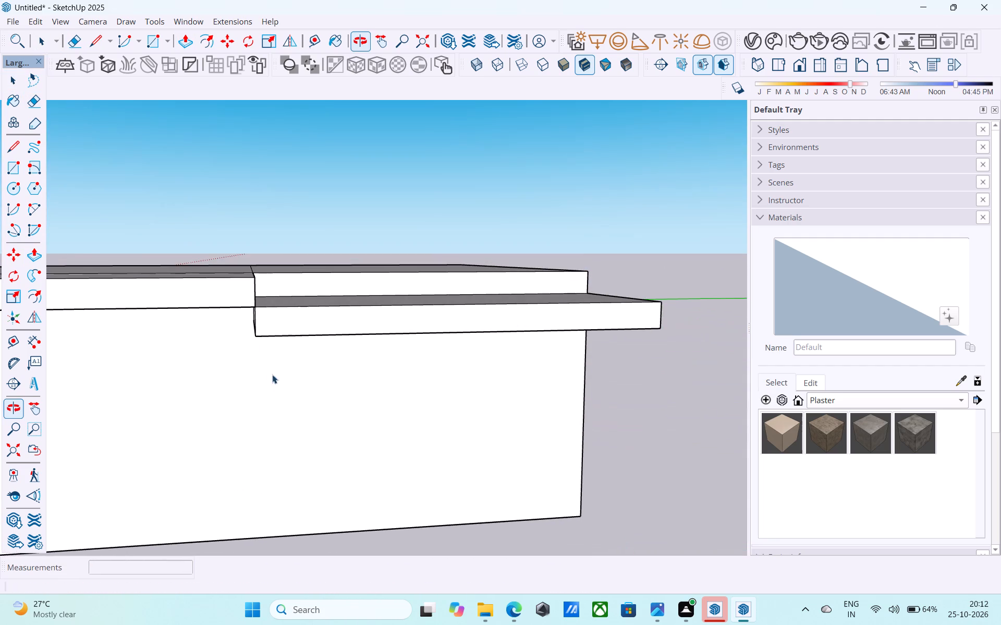
pyautogui.scroll(-5, 403, 337)
pyautogui.moveTo(402, 337); pyautogui.dragTo(388, 390, button='middle')
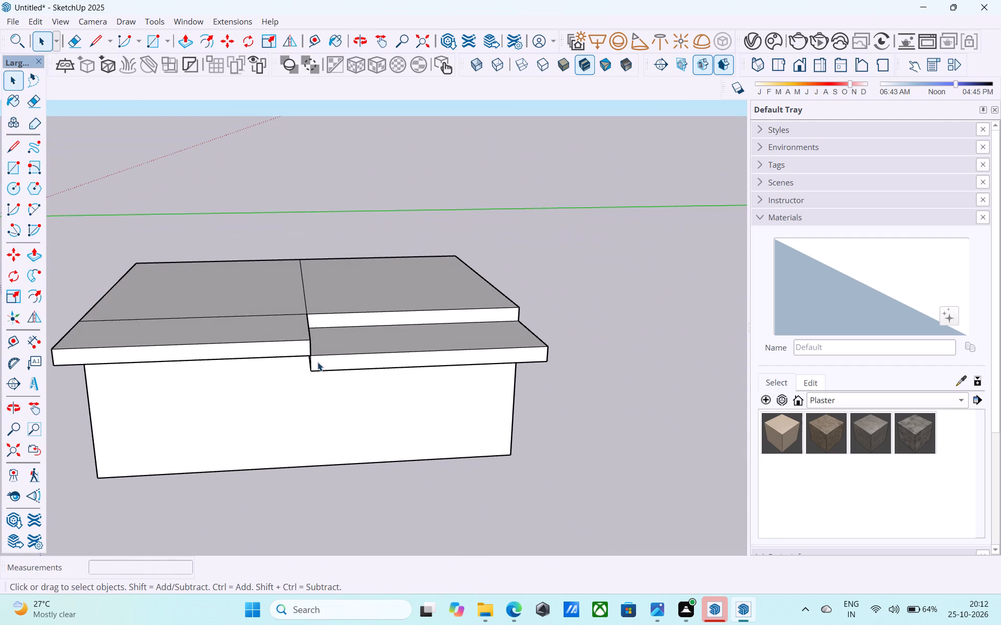
pyautogui.scroll(1, 323, 349)
pyautogui.scroll(-4, 487, 323)
pyautogui.moveTo(415, 340); pyautogui.dragTo(404, 286, button='middle')
pyautogui.scroll(-3, 505, 301)
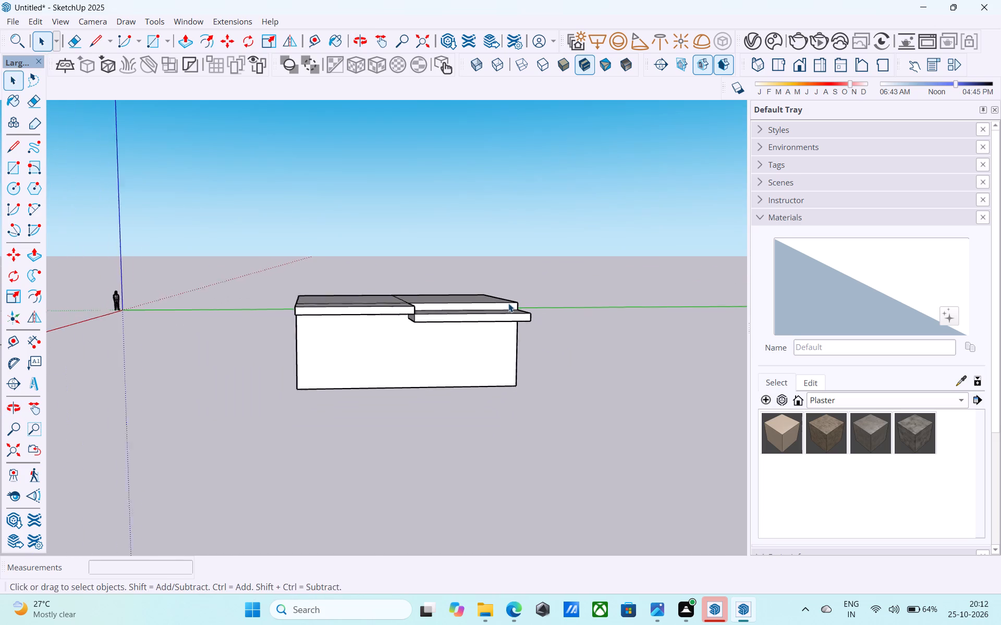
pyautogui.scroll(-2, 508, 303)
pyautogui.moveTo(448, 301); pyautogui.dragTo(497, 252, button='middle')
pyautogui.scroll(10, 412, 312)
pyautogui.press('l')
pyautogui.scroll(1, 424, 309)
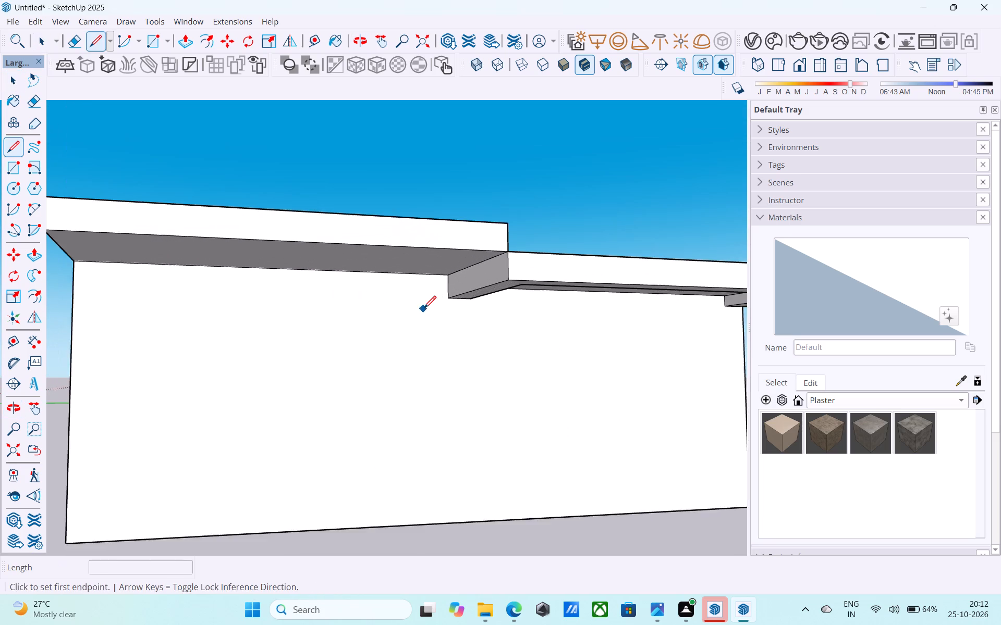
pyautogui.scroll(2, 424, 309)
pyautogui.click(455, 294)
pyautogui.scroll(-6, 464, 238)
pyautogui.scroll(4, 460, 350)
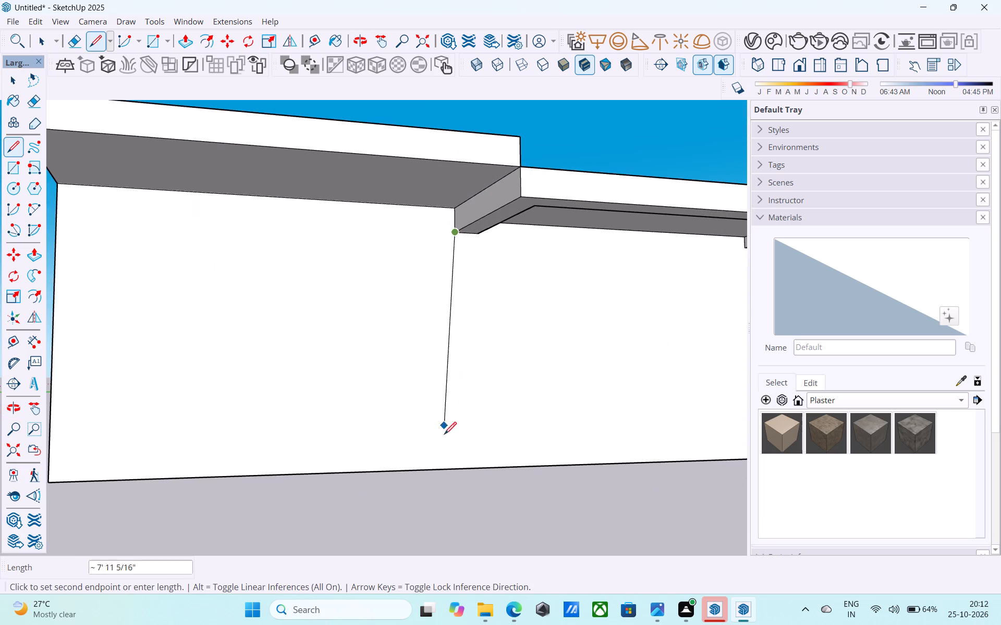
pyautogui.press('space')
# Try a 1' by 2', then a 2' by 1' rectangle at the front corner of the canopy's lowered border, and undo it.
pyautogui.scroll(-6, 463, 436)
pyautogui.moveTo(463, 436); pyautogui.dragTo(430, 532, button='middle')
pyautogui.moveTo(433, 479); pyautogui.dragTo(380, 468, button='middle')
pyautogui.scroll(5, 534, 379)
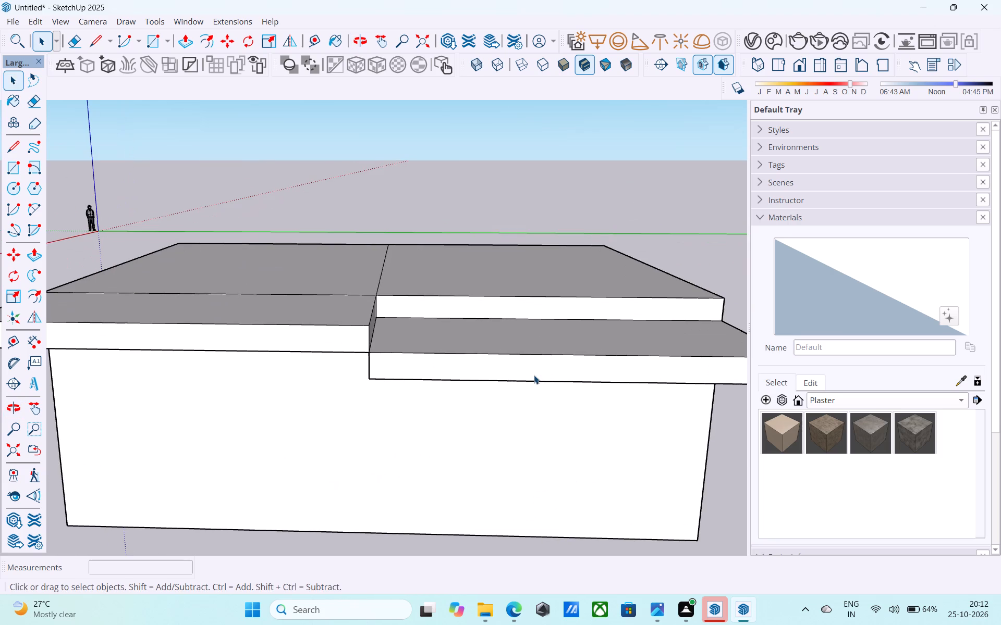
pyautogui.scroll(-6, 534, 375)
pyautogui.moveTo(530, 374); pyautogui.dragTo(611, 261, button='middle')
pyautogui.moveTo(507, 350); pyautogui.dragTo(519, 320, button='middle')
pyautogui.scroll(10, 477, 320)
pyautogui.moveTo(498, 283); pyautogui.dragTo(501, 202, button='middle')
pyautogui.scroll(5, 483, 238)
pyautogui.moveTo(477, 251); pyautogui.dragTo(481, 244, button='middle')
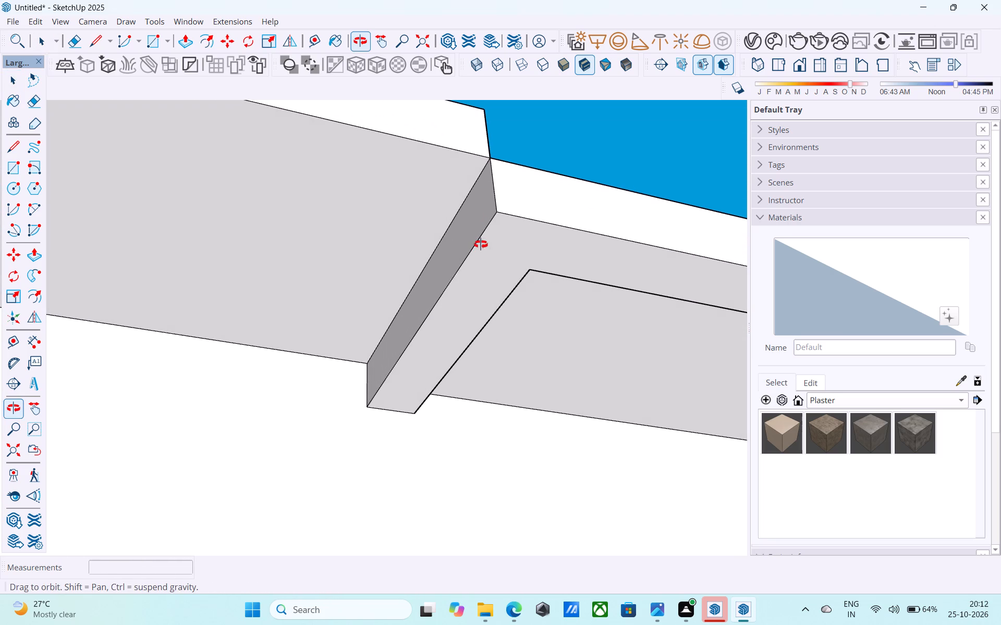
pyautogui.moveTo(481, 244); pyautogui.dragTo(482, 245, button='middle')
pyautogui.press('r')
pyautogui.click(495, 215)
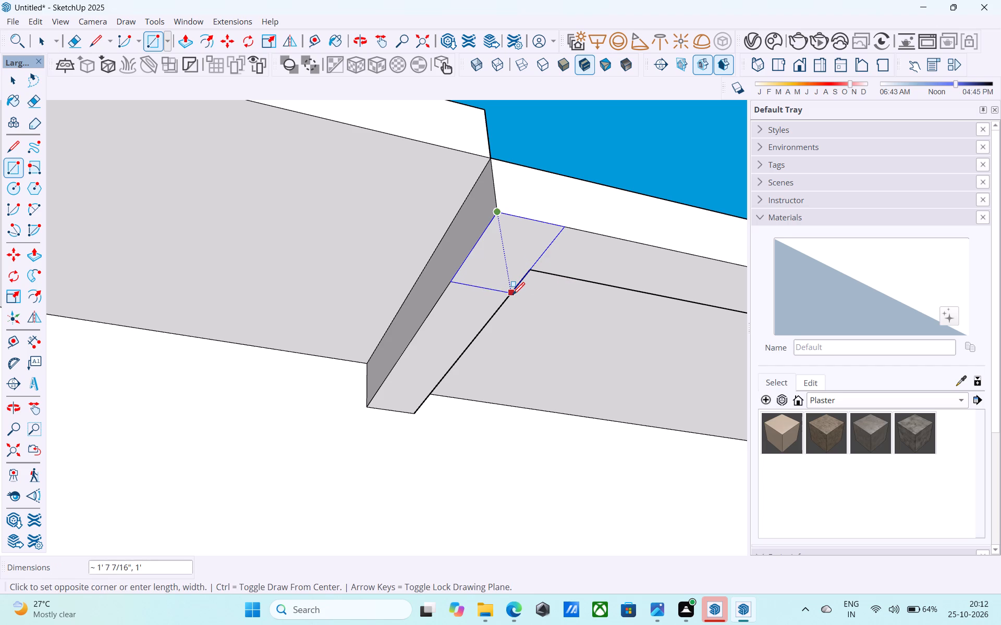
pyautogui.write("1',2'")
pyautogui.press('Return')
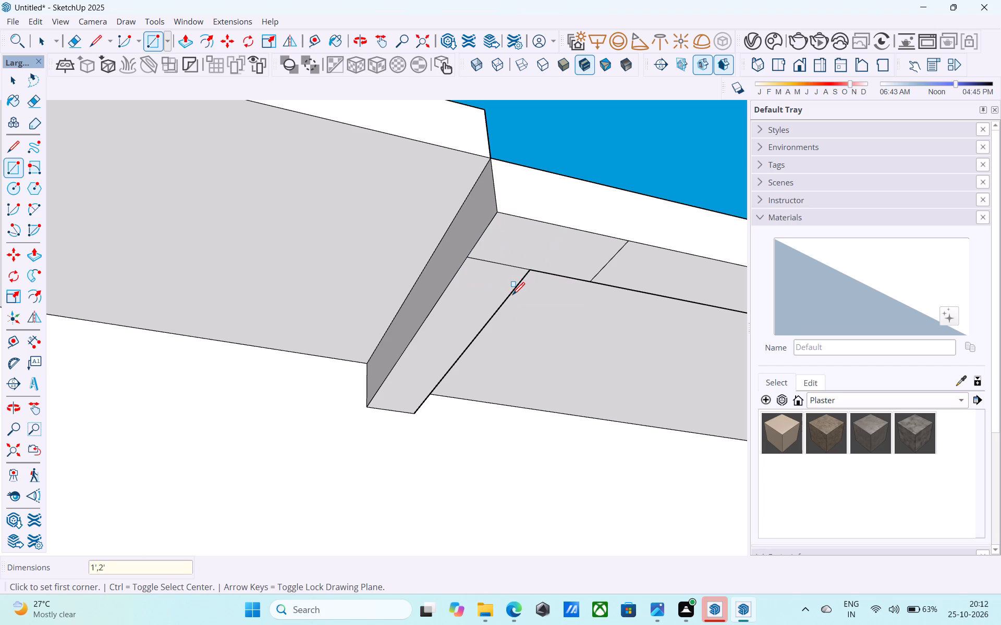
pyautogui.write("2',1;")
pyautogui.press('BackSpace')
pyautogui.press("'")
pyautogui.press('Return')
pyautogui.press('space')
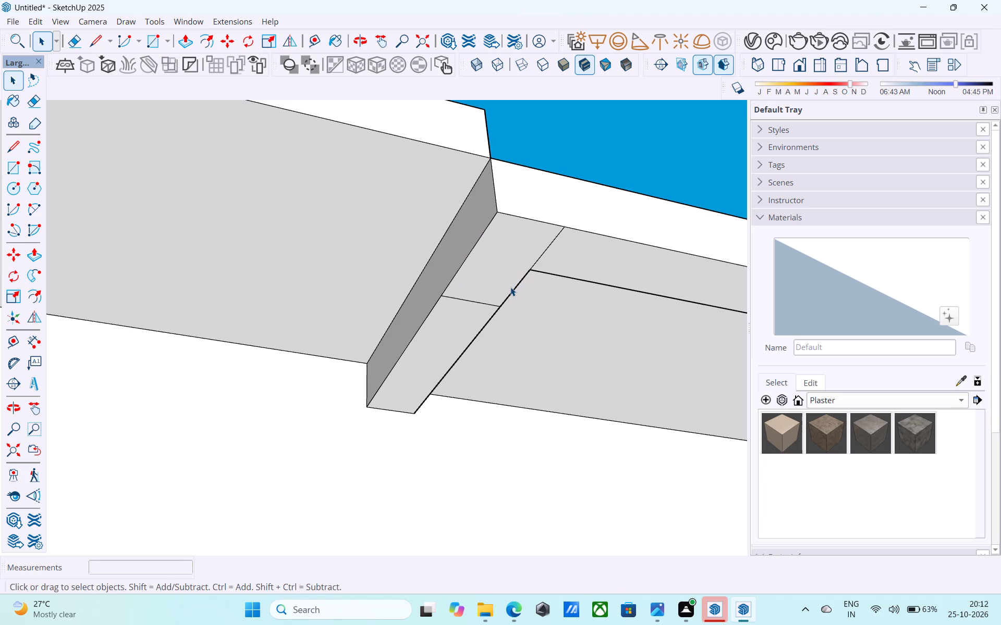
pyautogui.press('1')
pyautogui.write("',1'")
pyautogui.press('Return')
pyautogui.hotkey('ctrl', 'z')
# Draw a square on the lowered border's underside, from the front corner beside the overhang step to the inset's inner corner.
pyautogui.press('r')
pyautogui.click(492, 217)
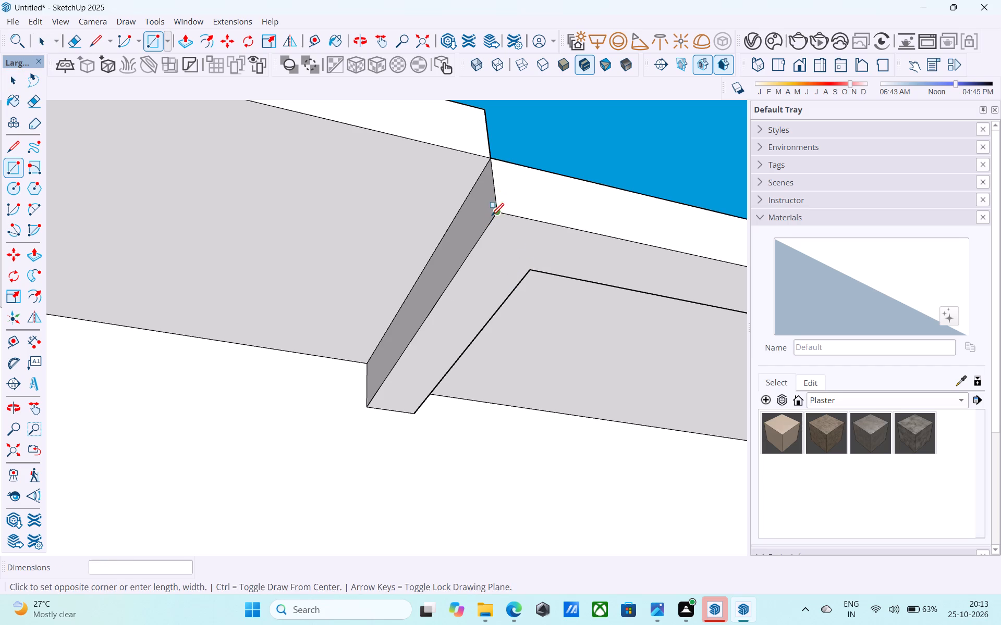
pyautogui.click(529, 273)
pyautogui.press('space')
# Push/Pull the corner square down 9' 6" to ground level as a column supporting the canopy.
pyautogui.click(518, 248)
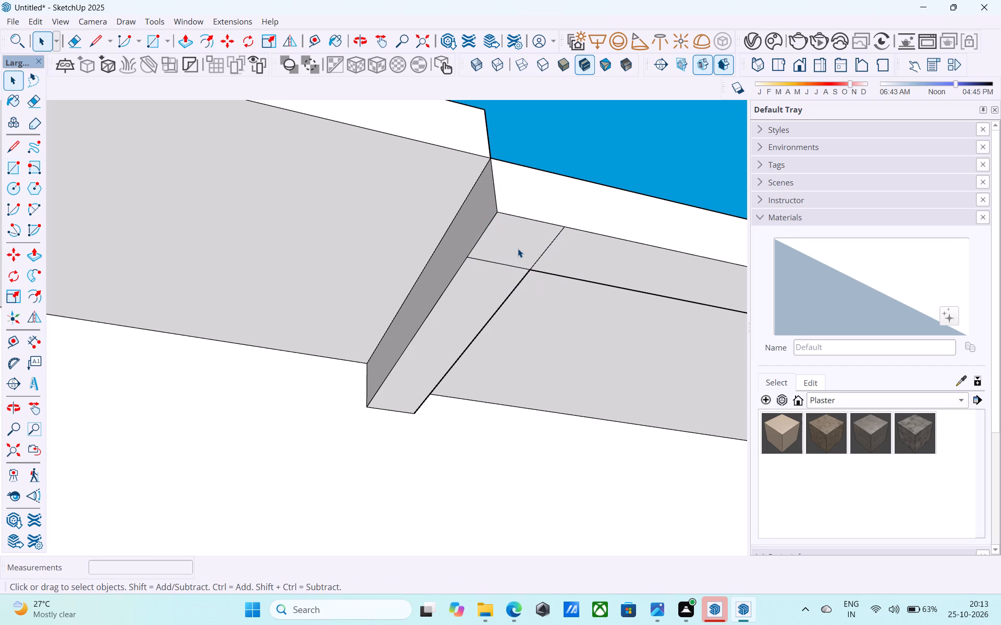
pyautogui.press('p')
pyautogui.click(518, 248)
pyautogui.scroll(-15, 517, 289)
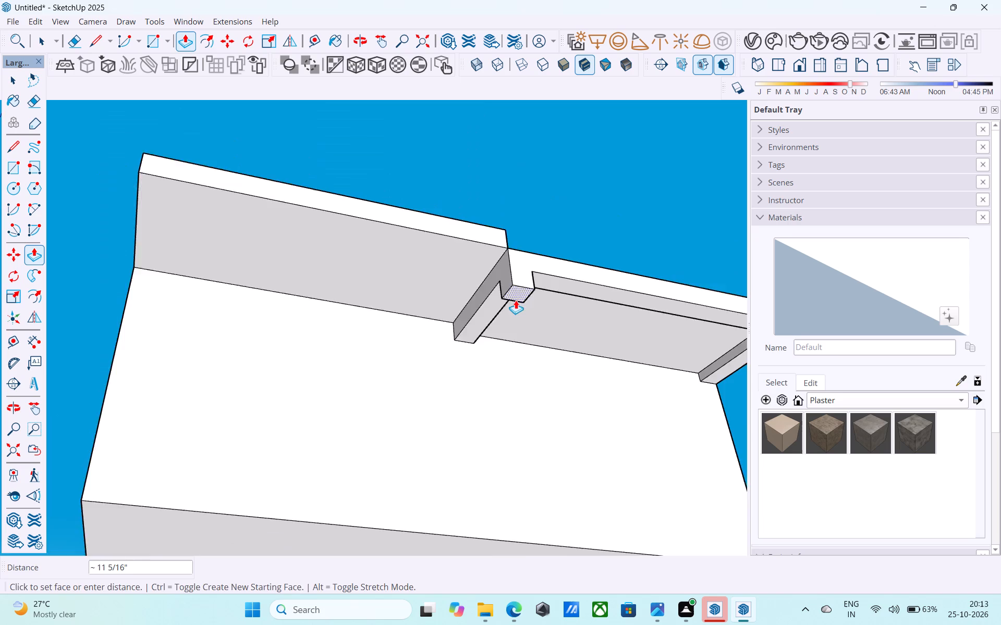
pyautogui.scroll(-3, 516, 300)
pyautogui.moveTo(512, 306); pyautogui.dragTo(494, 507, button='middle')
pyautogui.middleClick(494, 507)
pyautogui.scroll(7, 490, 488)
pyautogui.click(458, 444)
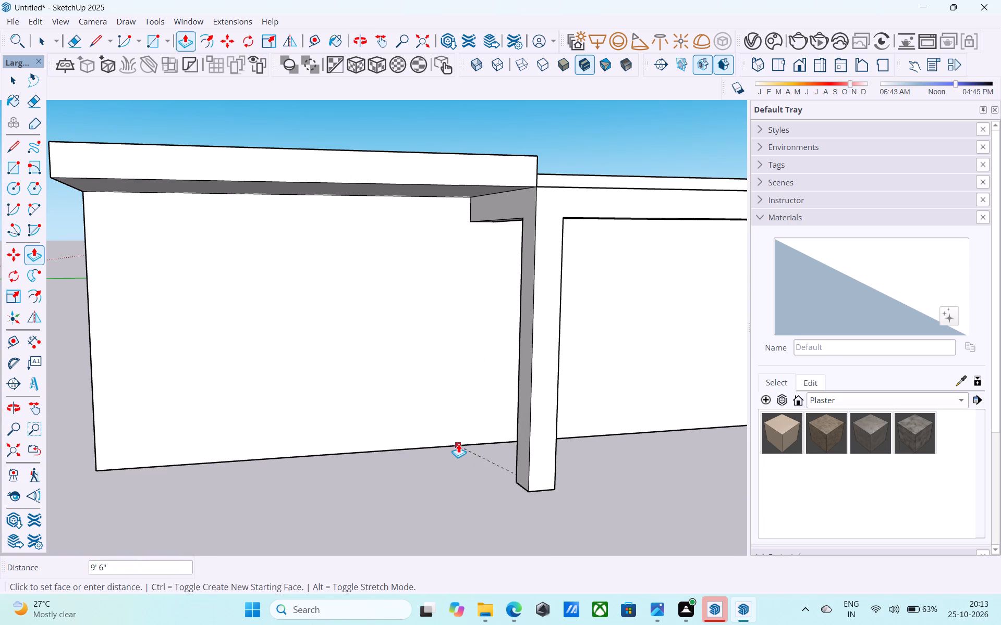
# Examine the new column and the stepped roof from the front and from above.
pyautogui.scroll(-5, 404, 447)
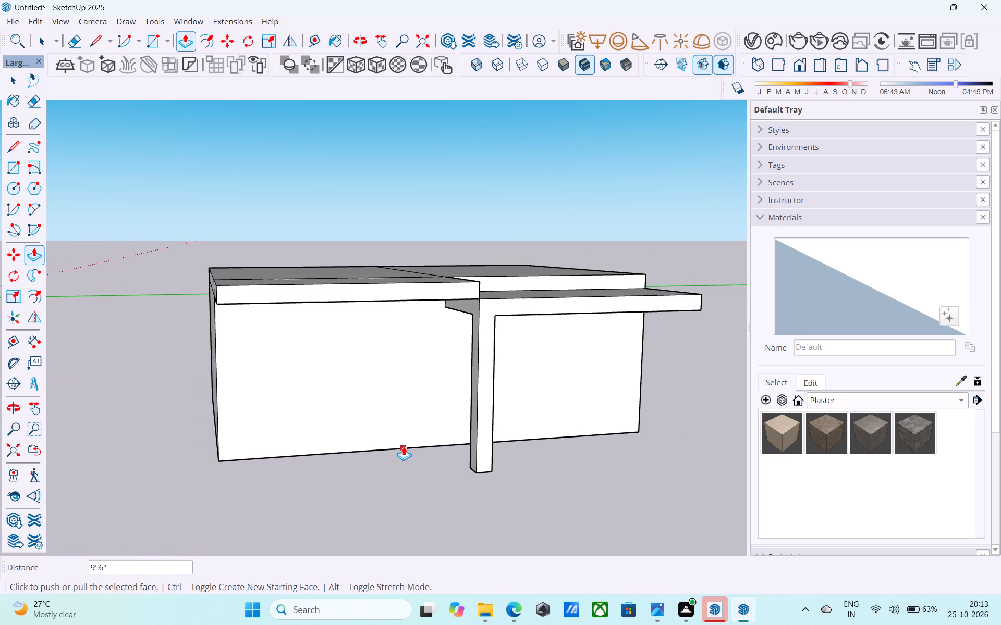
pyautogui.scroll(-4, 404, 446)
pyautogui.moveTo(400, 446); pyautogui.dragTo(381, 440, button='middle')
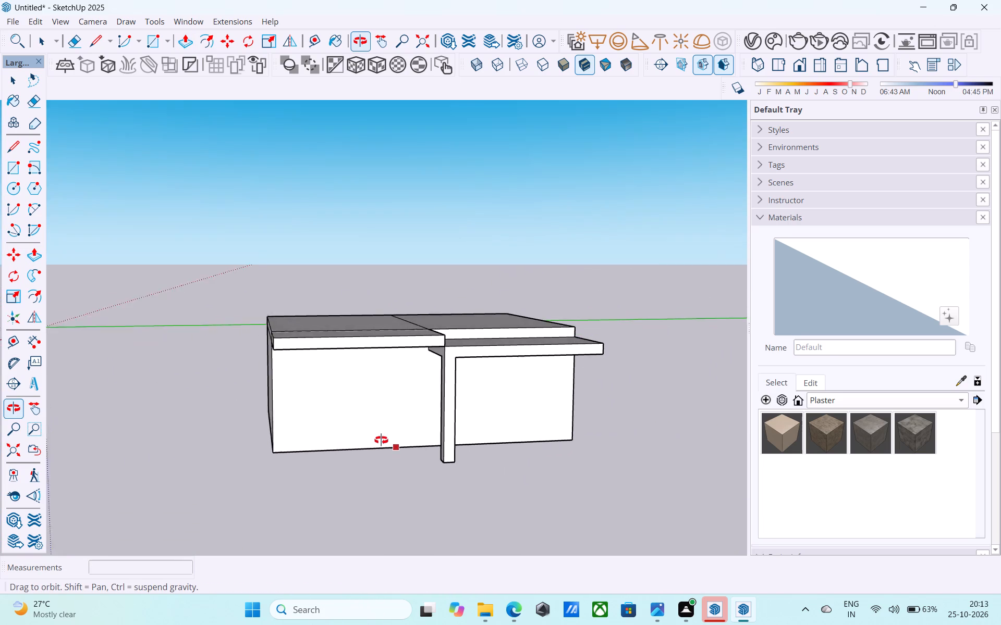
pyautogui.moveTo(381, 440); pyautogui.dragTo(401, 465, button='middle')
pyautogui.press('space')
pyautogui.moveTo(576, 409); pyautogui.dragTo(506, 467, button='middle')
pyautogui.moveTo(506, 467); pyautogui.dragTo(482, 503, button='middle')
pyautogui.moveTo(474, 465); pyautogui.dragTo(536, 475, button='middle')
pyautogui.moveTo(550, 475); pyautogui.dragTo(583, 473, button='middle')
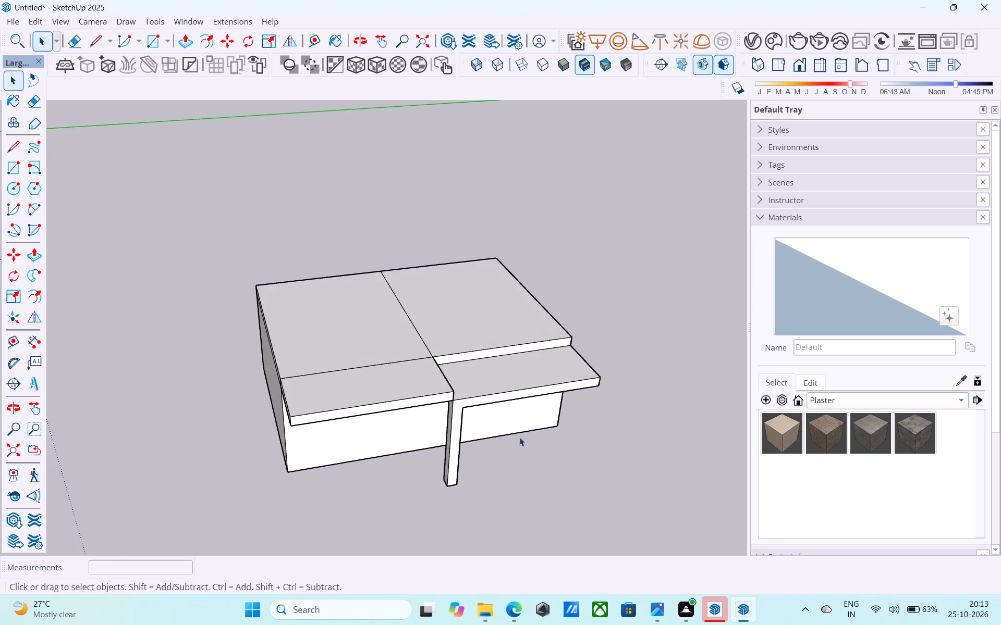
pyautogui.scroll(5, 511, 435)
pyautogui.scroll(-5, 511, 435)
pyautogui.moveTo(509, 435); pyautogui.dragTo(512, 434, button='middle')
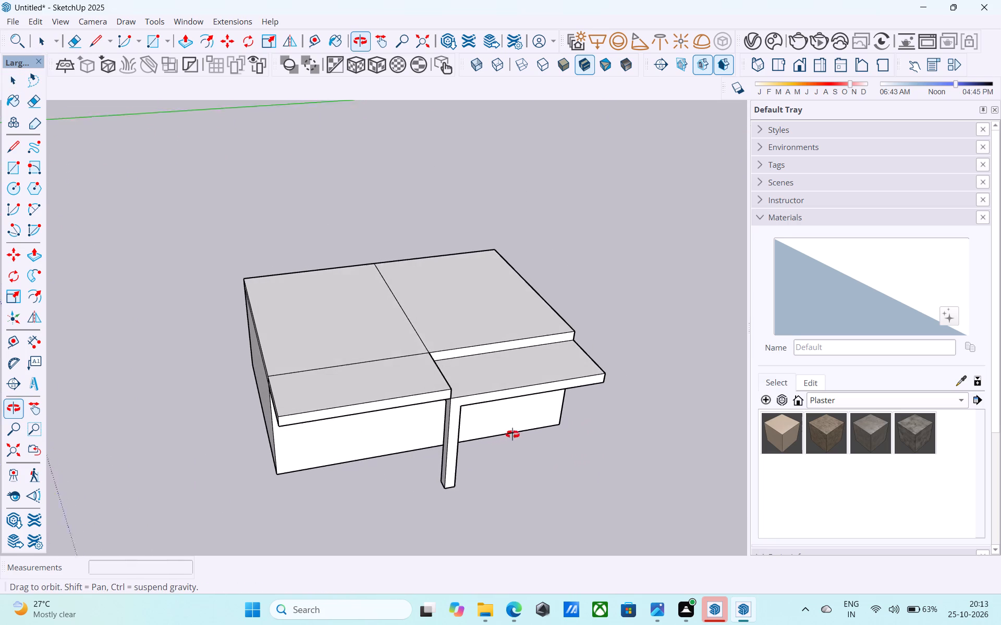
pyautogui.moveTo(512, 434); pyautogui.dragTo(516, 428, button='middle')
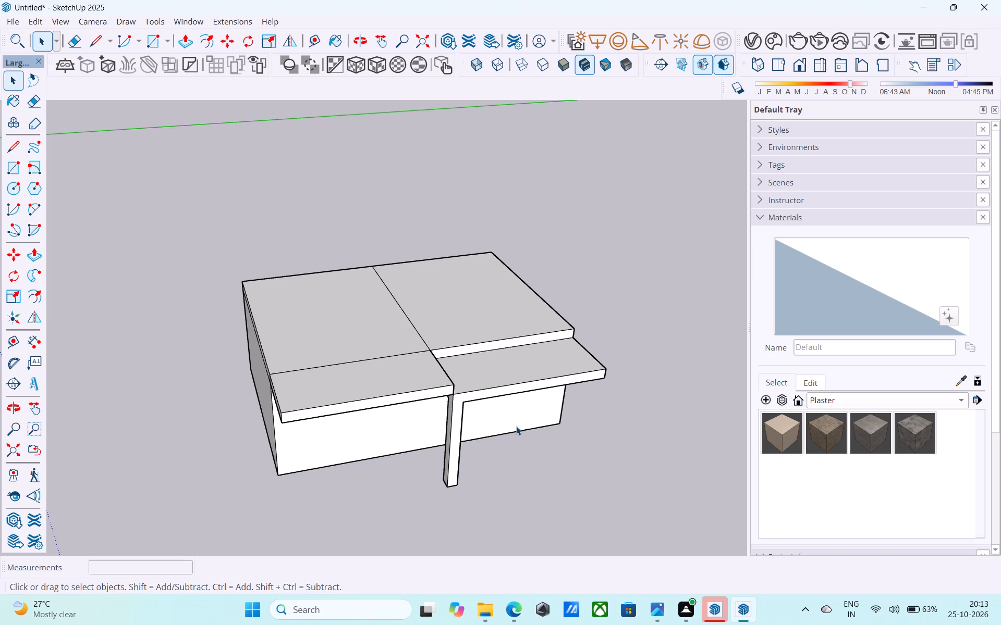
pyautogui.scroll(5, 506, 389)
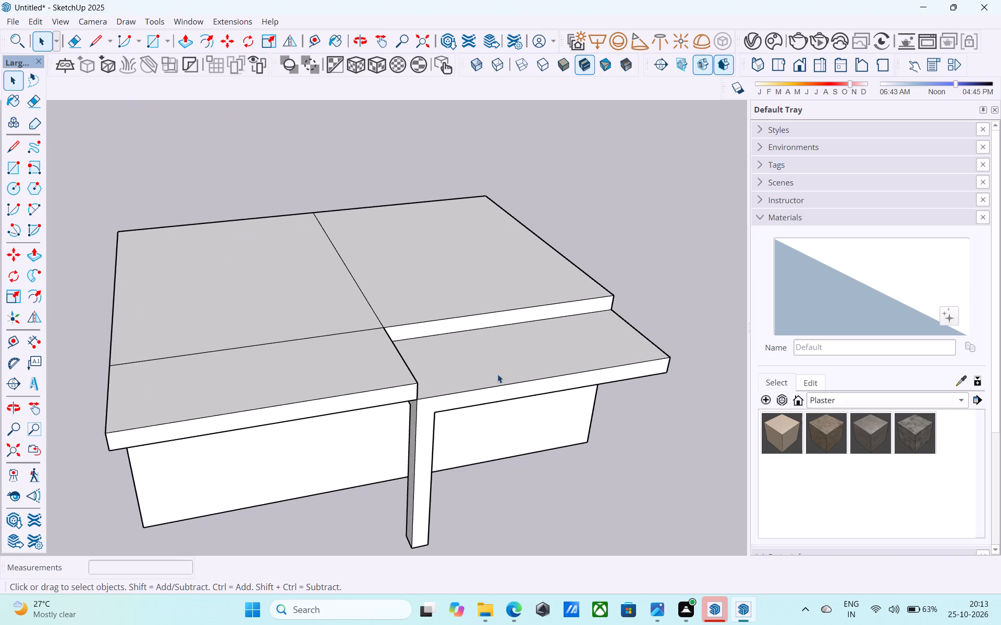
# Offset the outline of the main roof face behind the lower canopy 6" inward.
pyautogui.scroll(-6, 444, 347)
pyautogui.moveTo(441, 349); pyautogui.dragTo(409, 457, button='middle')
pyautogui.scroll(-6, 667, 381)
pyautogui.moveTo(660, 388); pyautogui.dragTo(606, 394, button='middle')
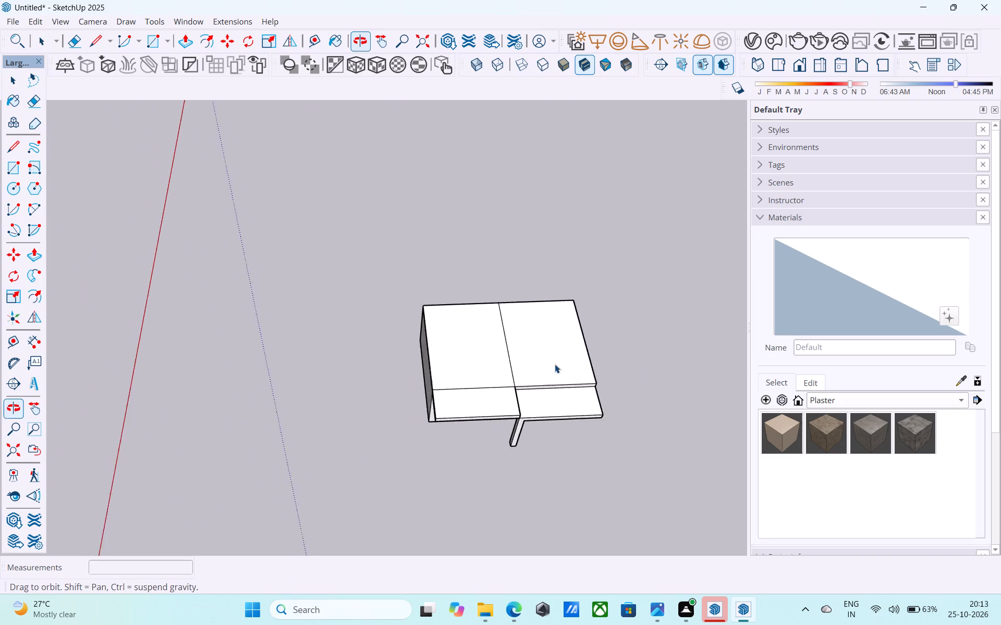
pyautogui.scroll(11, 549, 355)
pyautogui.click(511, 381)
pyautogui.press('f')
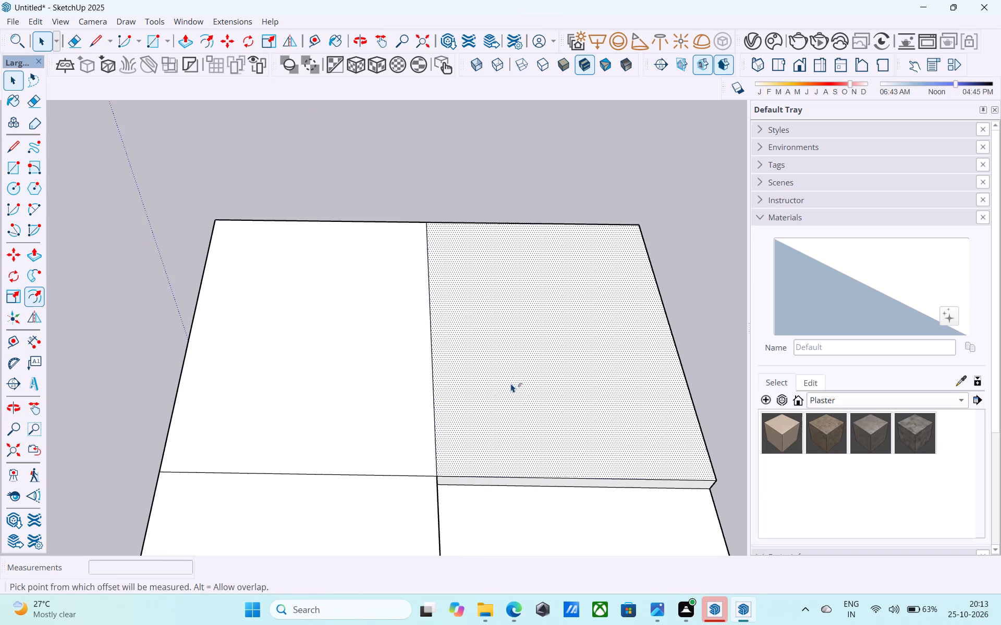
pyautogui.click(511, 383)
pyautogui.press('6')
pyautogui.hotkey('shift', '"')
pyautogui.press('Return')
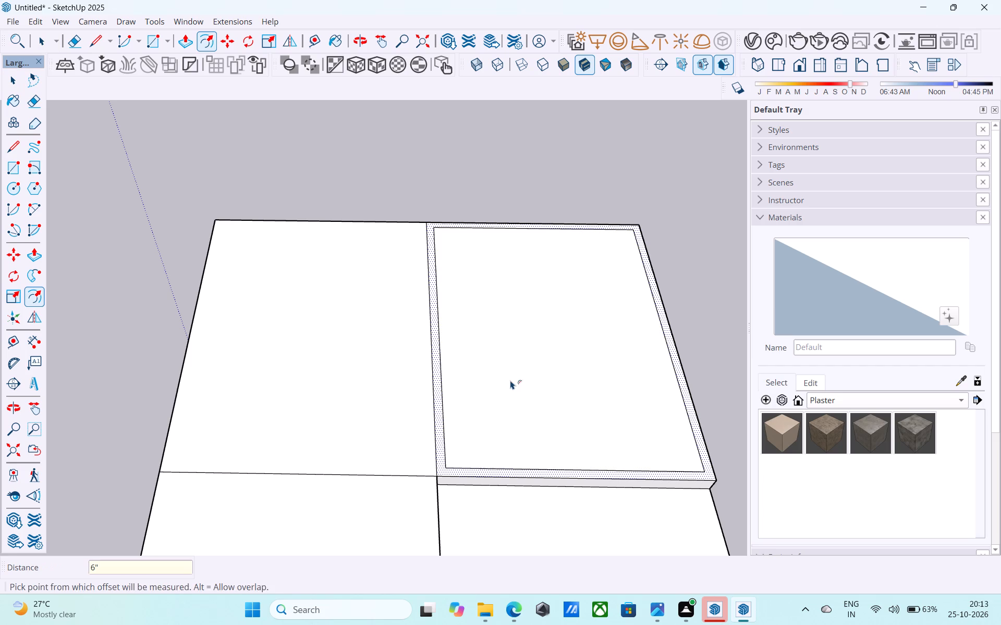
pyautogui.press('space')
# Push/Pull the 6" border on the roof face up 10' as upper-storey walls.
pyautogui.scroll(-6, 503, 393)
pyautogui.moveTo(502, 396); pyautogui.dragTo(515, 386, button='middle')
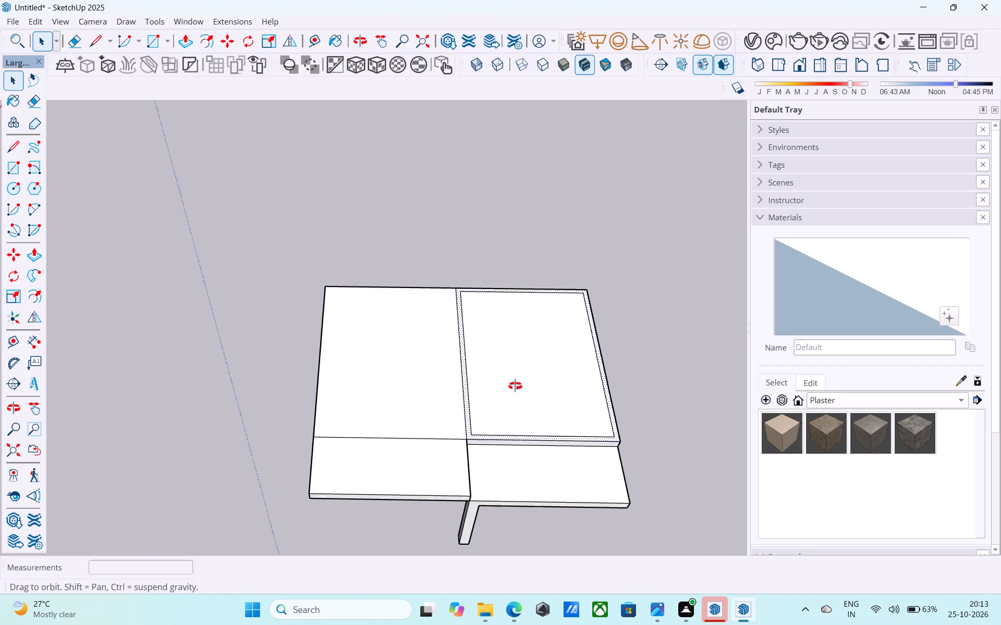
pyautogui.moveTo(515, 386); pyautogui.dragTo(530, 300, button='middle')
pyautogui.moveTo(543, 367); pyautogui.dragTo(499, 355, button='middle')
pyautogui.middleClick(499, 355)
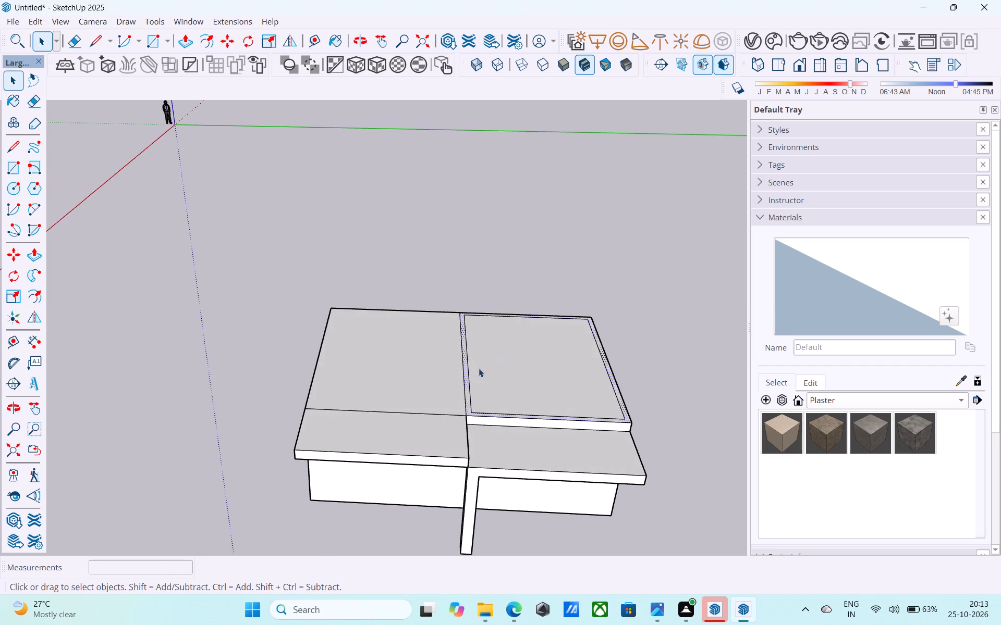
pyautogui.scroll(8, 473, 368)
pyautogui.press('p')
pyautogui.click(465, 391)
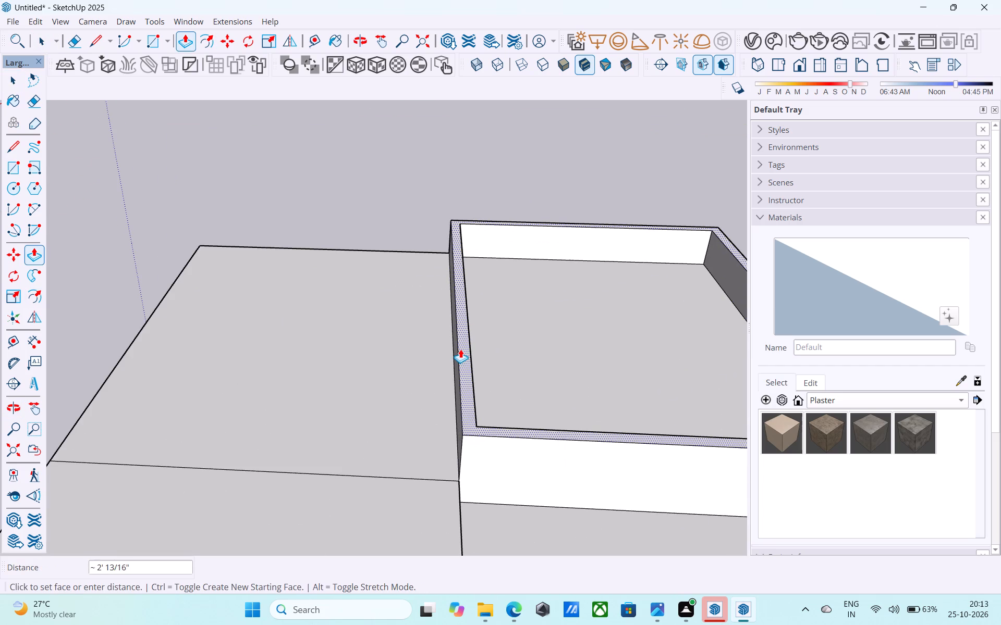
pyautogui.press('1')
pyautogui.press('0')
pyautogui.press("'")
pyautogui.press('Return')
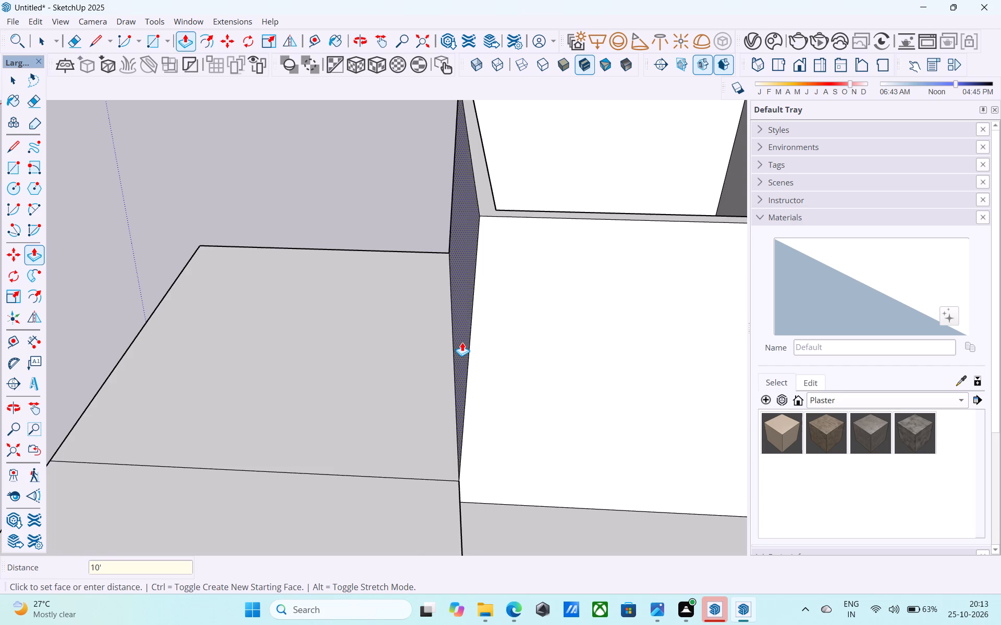
# Examine the raised upper walls against the building from the front and from above.
pyautogui.scroll(-6, 462, 342)
pyautogui.scroll(9, 480, 279)
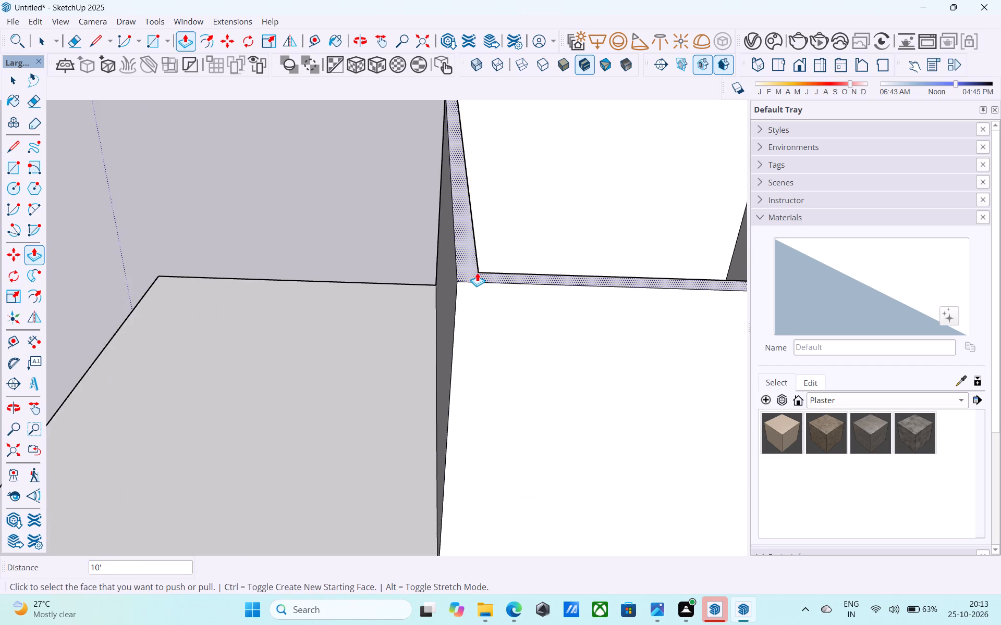
pyautogui.scroll(-11, 475, 273)
pyautogui.moveTo(503, 397); pyautogui.dragTo(515, 267, button='middle')
pyautogui.middleClick(515, 266)
pyautogui.scroll(-4, 515, 270)
pyautogui.scroll(-5, 504, 337)
pyautogui.moveTo(502, 346); pyautogui.dragTo(503, 328, button='middle')
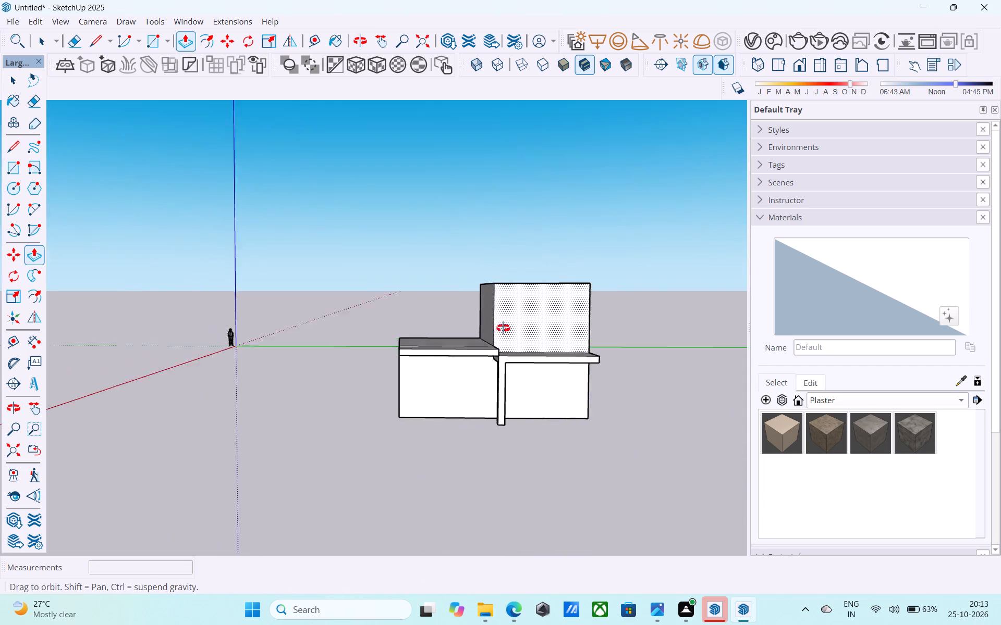
pyautogui.moveTo(503, 328); pyautogui.dragTo(496, 302, button='middle')
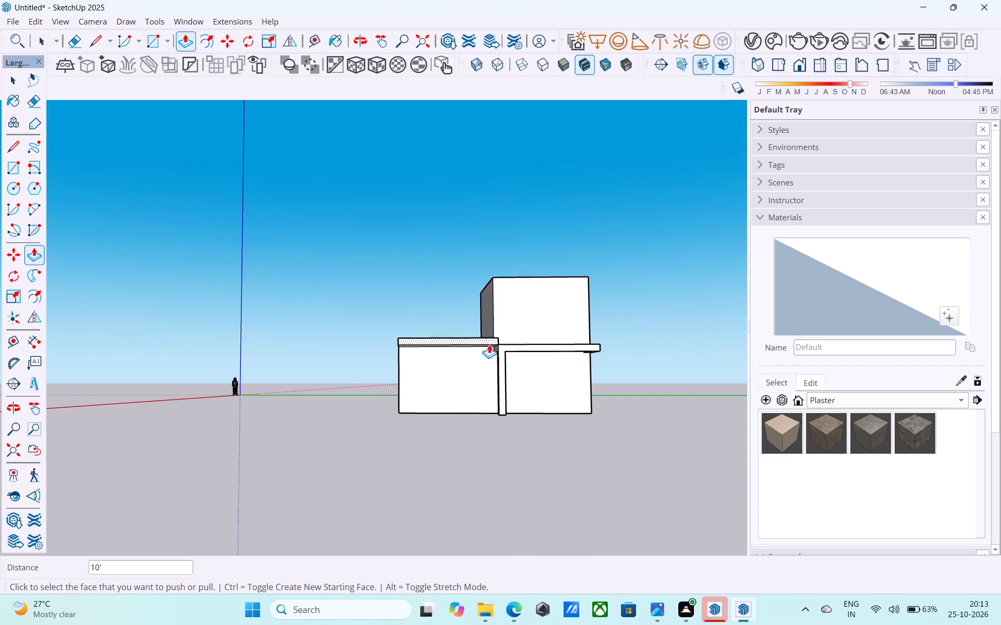
pyautogui.moveTo(558, 270); pyautogui.dragTo(570, 436, button='middle')
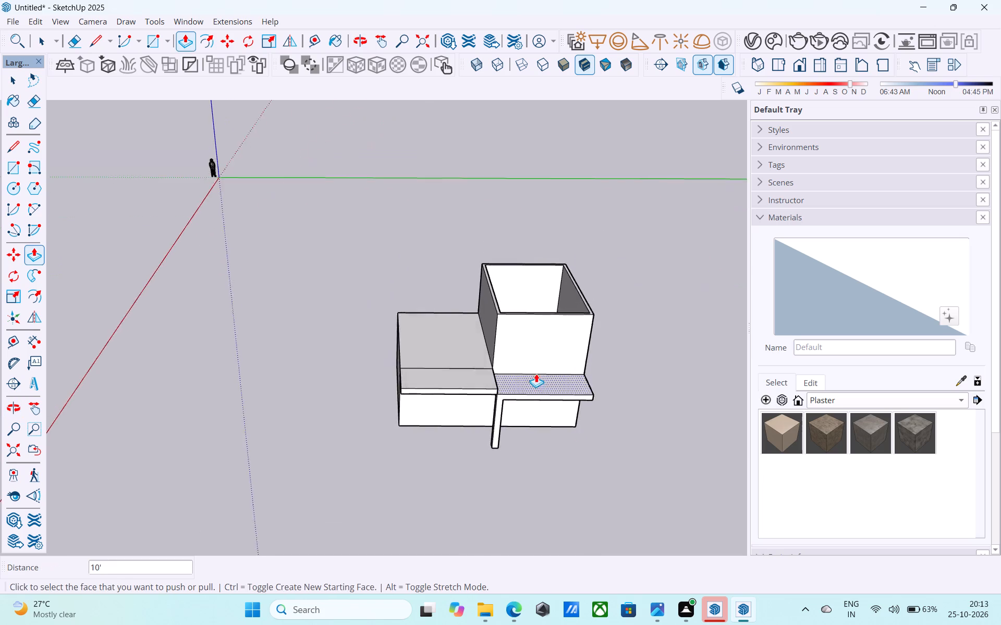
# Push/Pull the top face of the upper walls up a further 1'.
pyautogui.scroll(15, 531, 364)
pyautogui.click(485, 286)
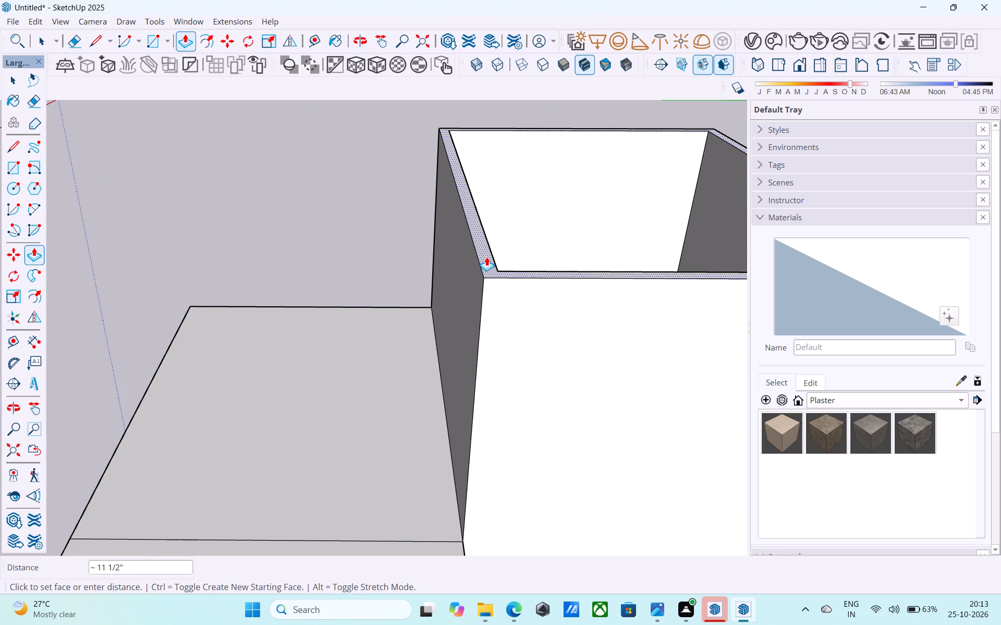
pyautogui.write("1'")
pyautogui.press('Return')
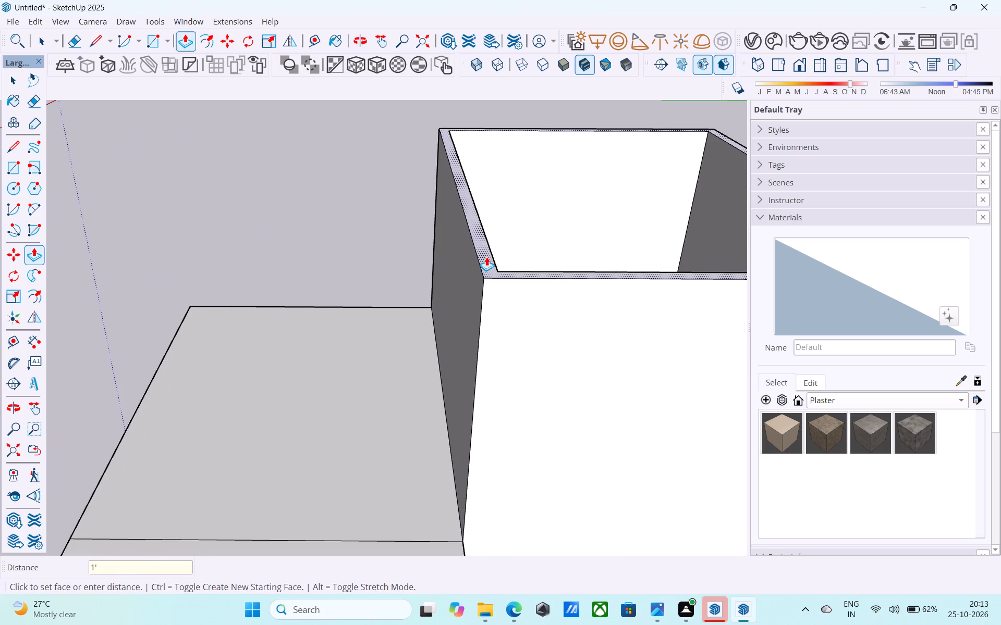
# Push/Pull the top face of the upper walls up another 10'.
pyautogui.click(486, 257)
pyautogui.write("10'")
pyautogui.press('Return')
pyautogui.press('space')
# Examine the proportions of the tall upper block from the front, the side and above.
pyautogui.scroll(-20, 493, 214)
pyautogui.scroll(-1, 493, 214)
pyautogui.moveTo(468, 327); pyautogui.dragTo(470, 271, button='middle')
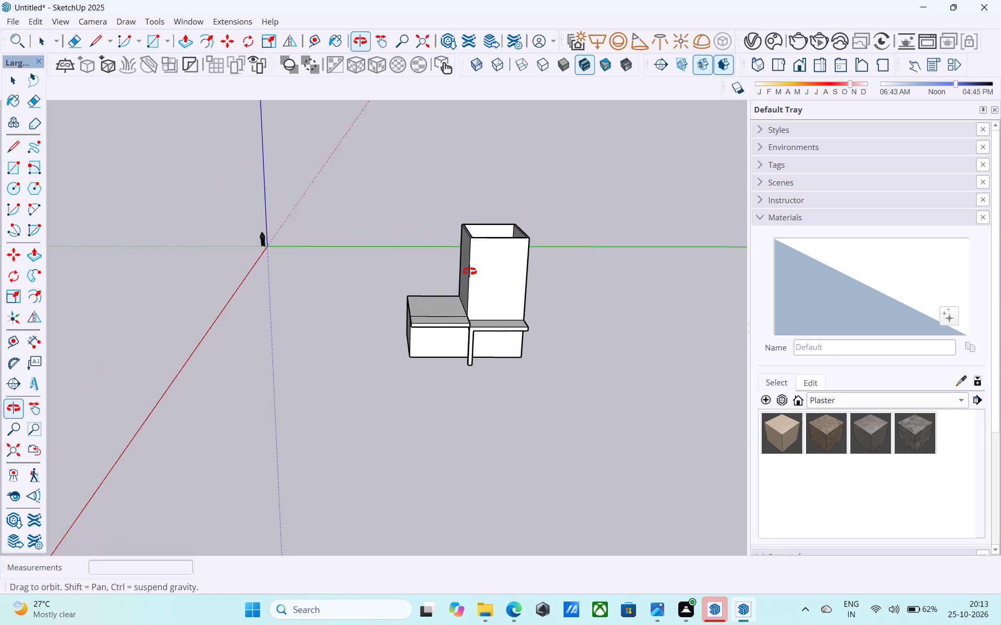
pyautogui.moveTo(470, 271); pyautogui.dragTo(467, 234, button='middle')
pyautogui.scroll(5, 469, 227)
pyautogui.moveTo(506, 301); pyautogui.dragTo(502, 296, button='middle')
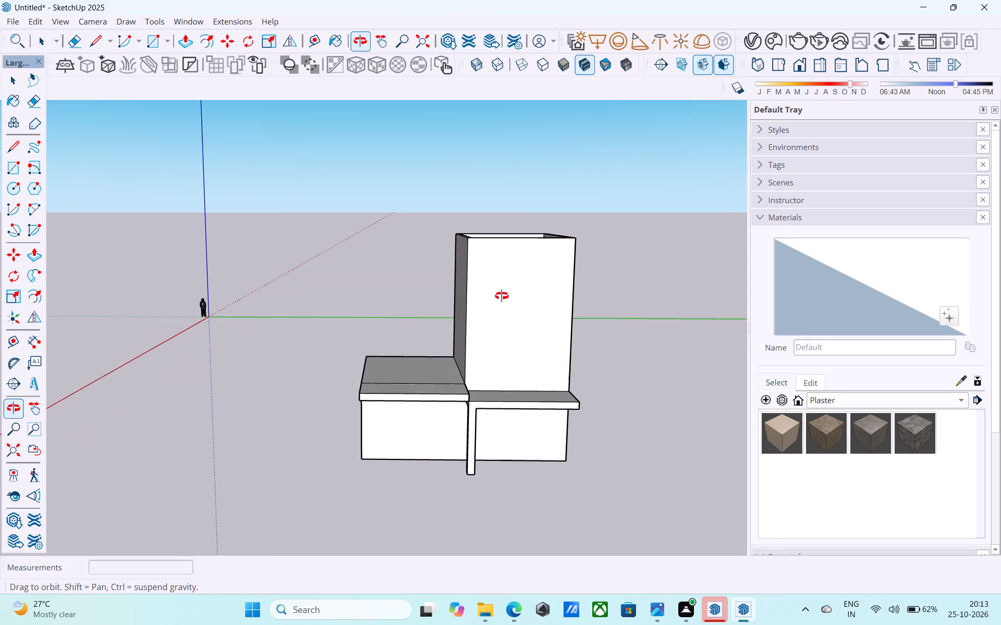
pyautogui.moveTo(502, 296); pyautogui.dragTo(528, 266, button='middle')
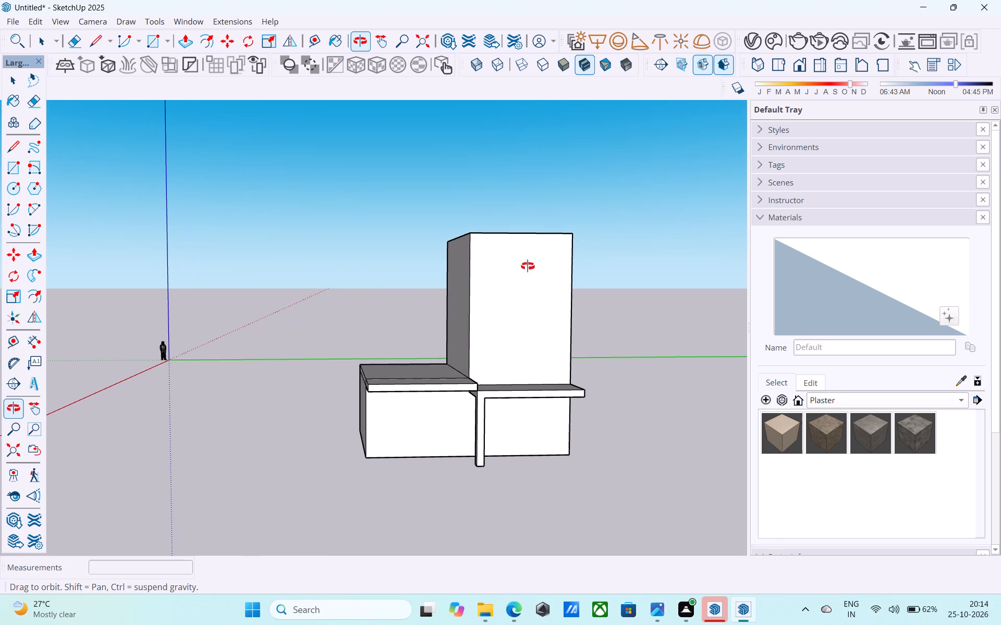
pyautogui.moveTo(528, 266); pyautogui.dragTo(570, 349, button='middle')
pyautogui.scroll(-2, 580, 393)
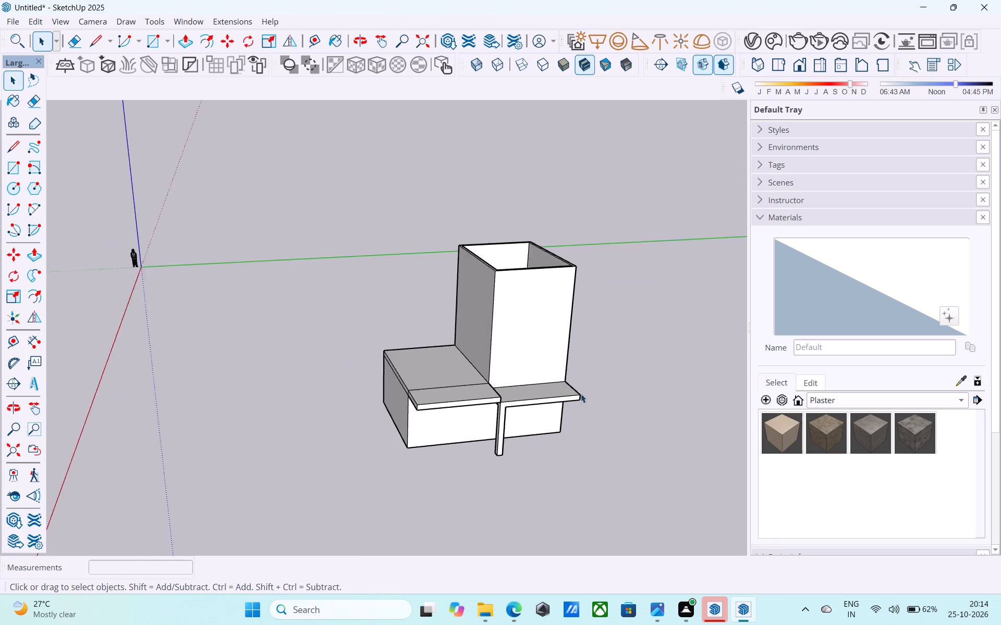
pyautogui.moveTo(577, 396); pyautogui.dragTo(542, 390, button='middle')
pyautogui.moveTo(542, 390); pyautogui.dragTo(504, 399, button='middle')
pyautogui.middleClick(503, 399)
pyautogui.scroll(5, 474, 408)
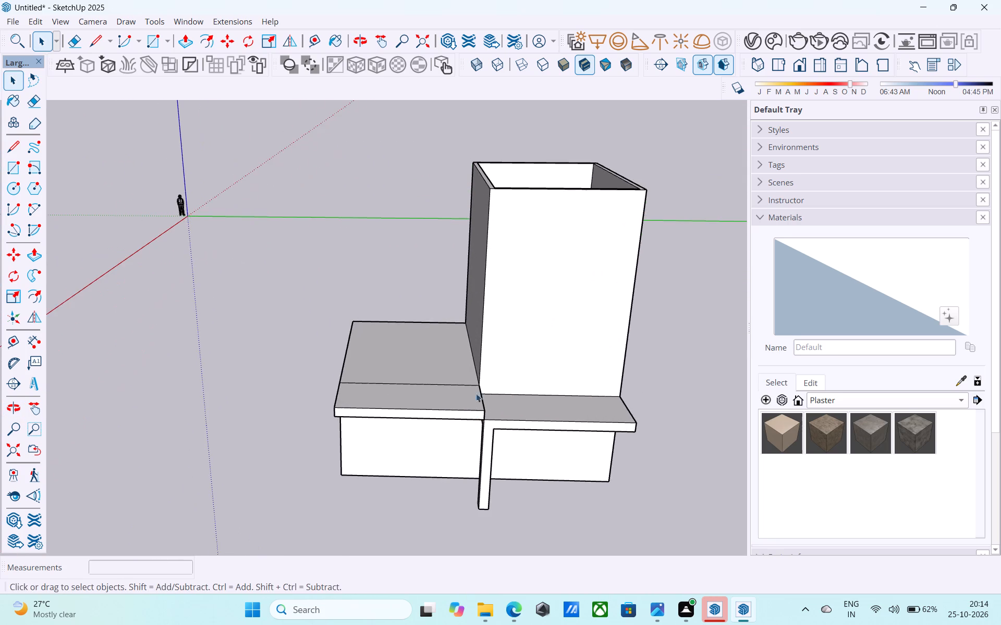
pyautogui.scroll(-2, 493, 376)
pyautogui.moveTo(489, 379); pyautogui.dragTo(374, 457, button='middle')
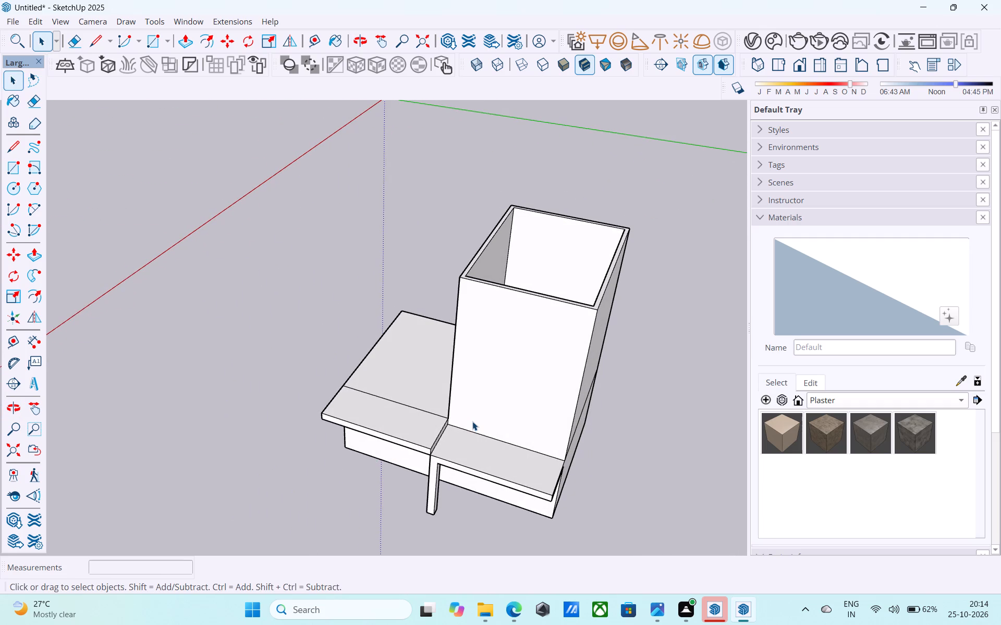
pyautogui.moveTo(472, 421); pyautogui.dragTo(499, 407, button='middle')
pyautogui.keyDown('ctrl'); pyautogui.scroll(1, 500, 407); pyautogui.keyUp('ctrl')
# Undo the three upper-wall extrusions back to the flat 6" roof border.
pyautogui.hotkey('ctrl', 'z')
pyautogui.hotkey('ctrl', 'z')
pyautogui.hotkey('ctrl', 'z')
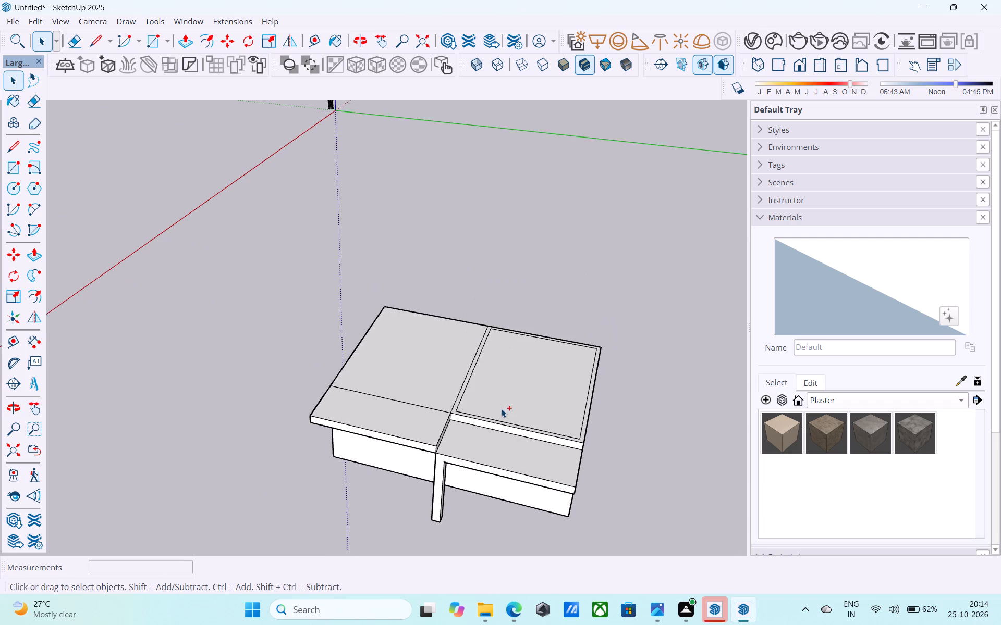
# Push/Pull the roof step's vertical face 6' forward, flush with the front edge of the lower canopy.
pyautogui.moveTo(501, 411); pyautogui.dragTo(493, 445, button='middle')
pyautogui.scroll(10, 494, 440)
pyautogui.click(495, 432)
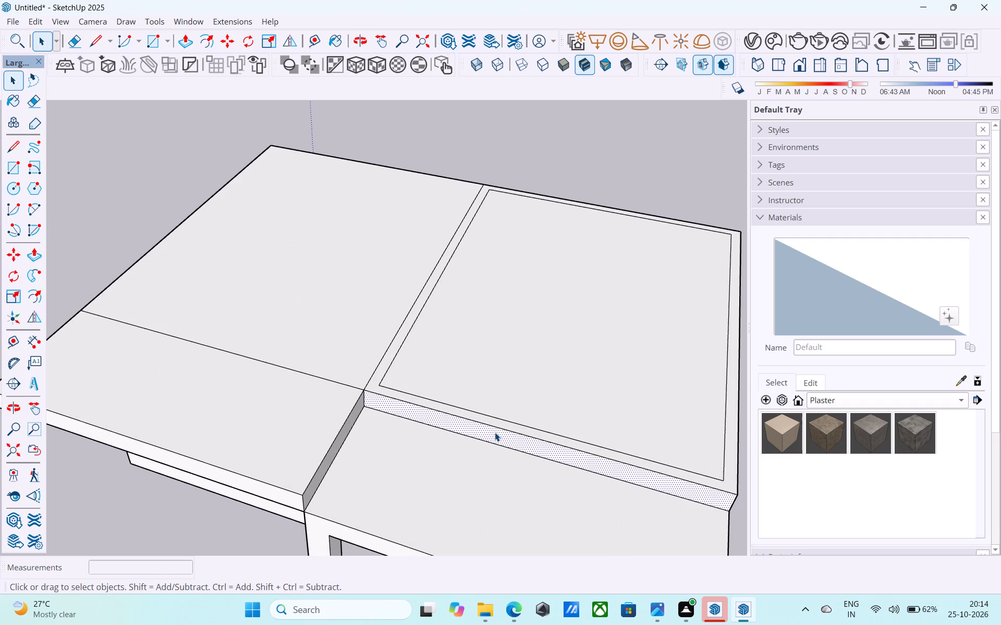
pyautogui.press('p')
pyautogui.click(495, 432)
pyautogui.scroll(-5, 495, 433)
pyautogui.click(472, 508)
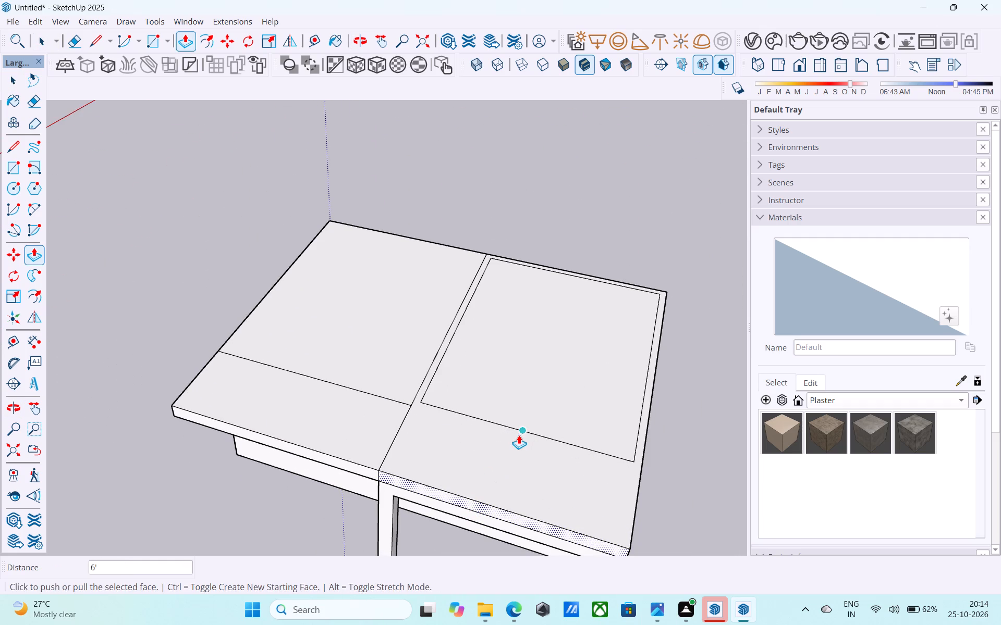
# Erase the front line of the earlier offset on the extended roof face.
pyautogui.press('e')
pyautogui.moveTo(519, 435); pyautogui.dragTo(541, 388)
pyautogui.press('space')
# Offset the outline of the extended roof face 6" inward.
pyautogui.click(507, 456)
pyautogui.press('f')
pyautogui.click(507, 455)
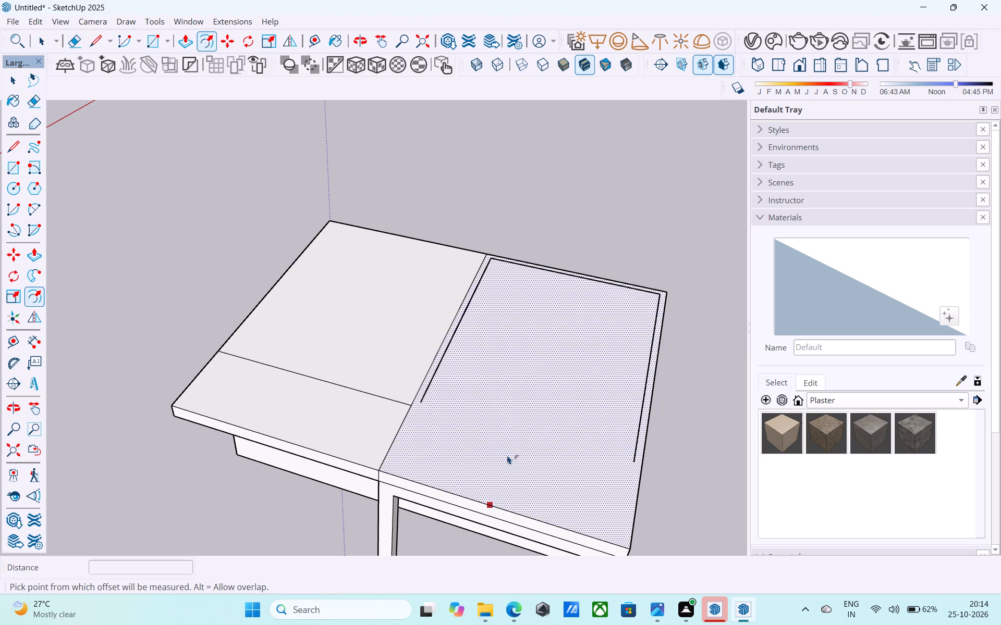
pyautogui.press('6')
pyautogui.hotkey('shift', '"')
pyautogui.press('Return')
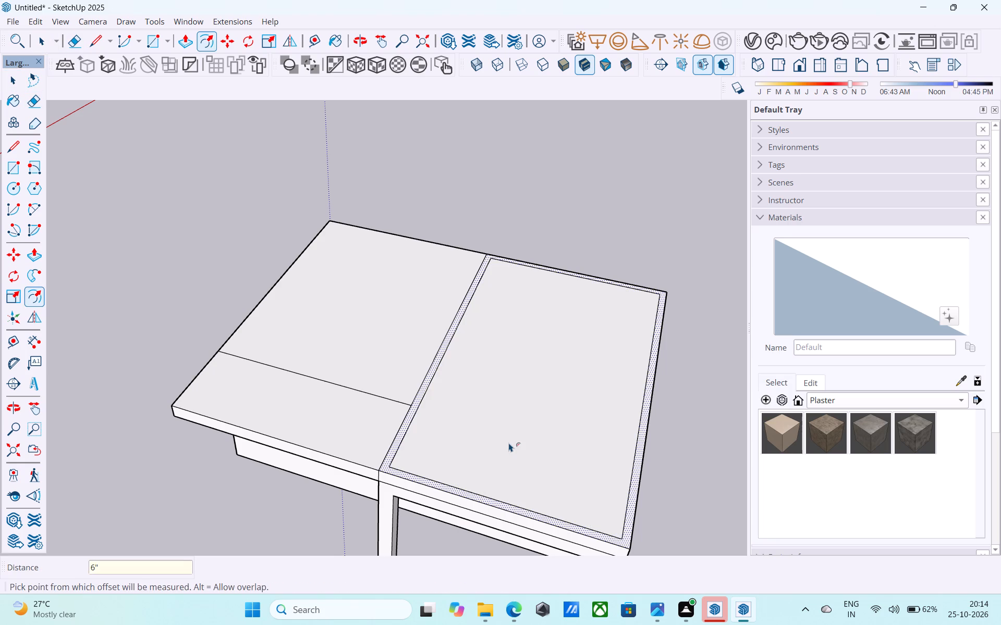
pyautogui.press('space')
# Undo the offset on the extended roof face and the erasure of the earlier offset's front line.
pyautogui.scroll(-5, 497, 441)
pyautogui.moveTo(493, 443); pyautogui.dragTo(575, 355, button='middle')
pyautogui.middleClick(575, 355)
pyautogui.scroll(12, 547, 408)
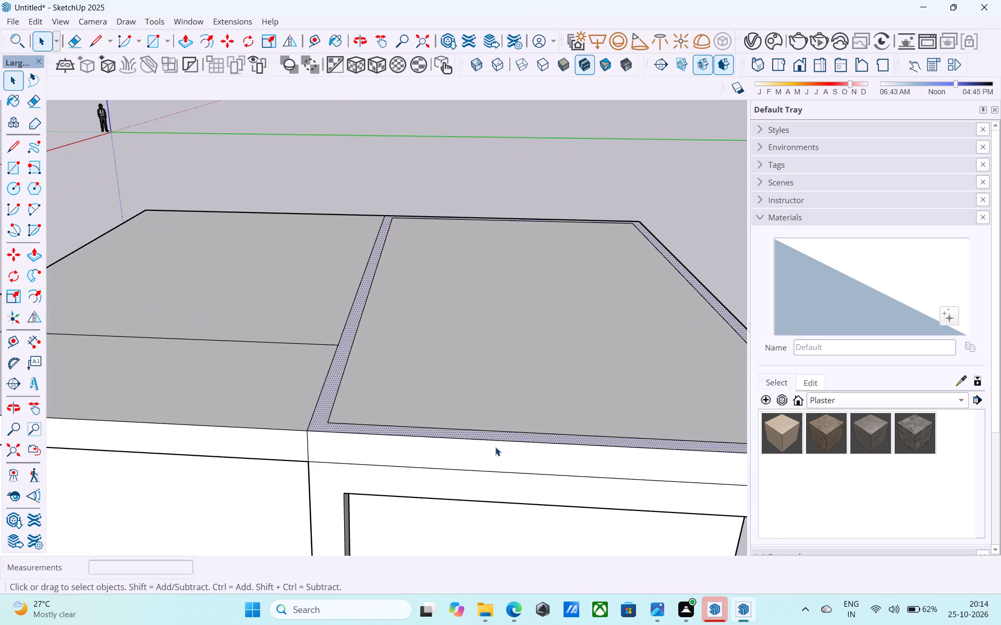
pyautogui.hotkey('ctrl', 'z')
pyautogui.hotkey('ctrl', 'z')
# Push/Pull the extended roof block's front face back 2', leaving a ledge above the canopy's front edge.
pyautogui.scroll(-11, 496, 444)
pyautogui.scroll(5, 496, 446)
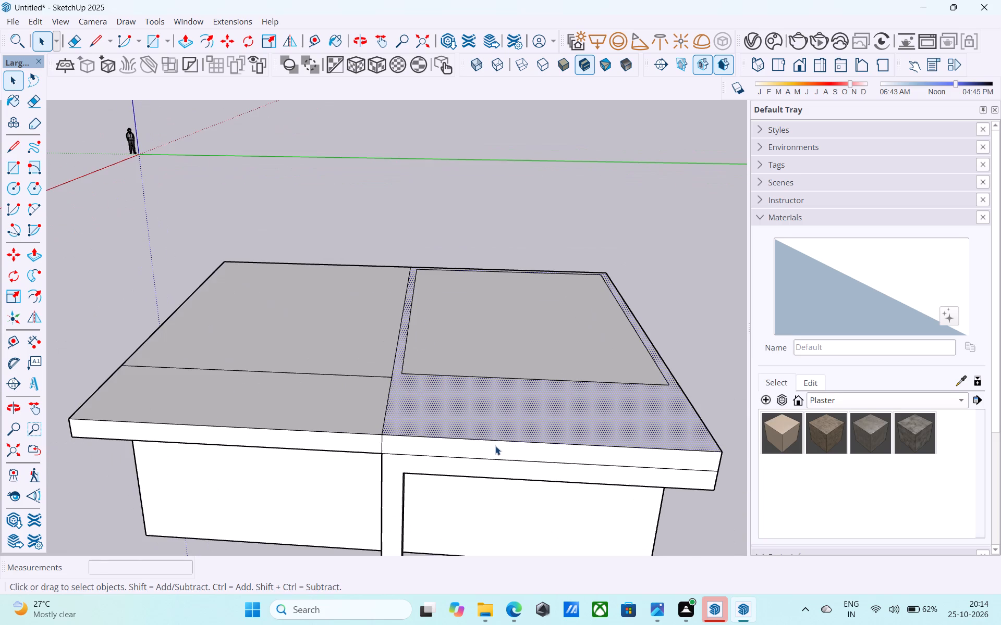
pyautogui.click(495, 446)
pyautogui.press('p')
pyautogui.click(496, 448)
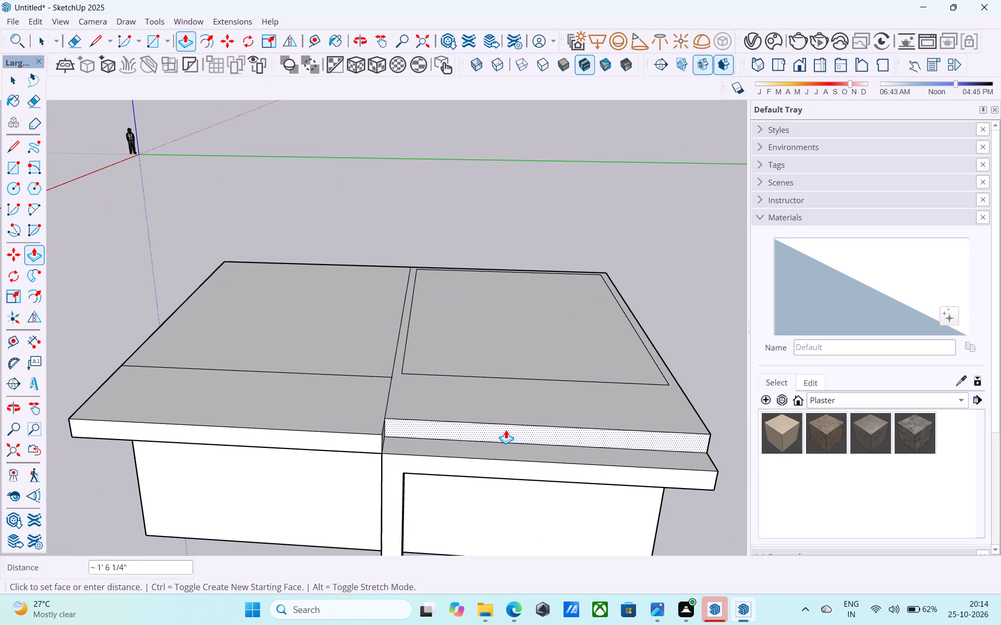
pyautogui.write("2'")
pyautogui.press('Return')
pyautogui.press('space')
# Erase the front line of the earlier offset on the roof face.
pyautogui.moveTo(489, 424); pyautogui.dragTo(486, 463, button='middle')
pyautogui.middleClick(486, 463)
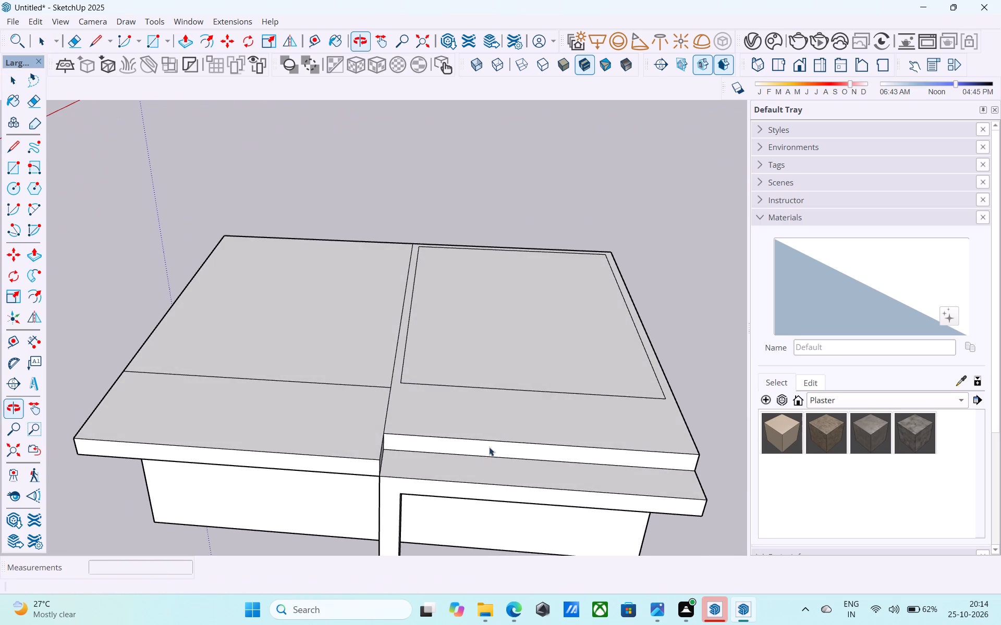
pyautogui.press('e')
pyautogui.moveTo(491, 402); pyautogui.dragTo(507, 365)
pyautogui.press('e')
pyautogui.click(503, 378)
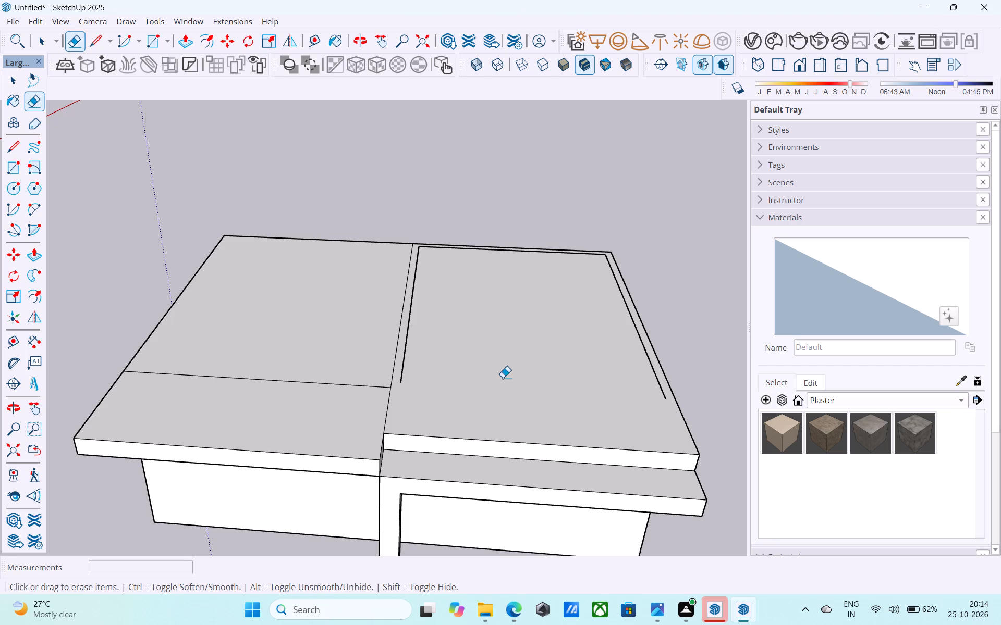
# Offset the outline of the extended roof face 6" inward to form the upper-wall border.
pyautogui.press('space')
pyautogui.click(500, 395)
pyautogui.press('f')
pyautogui.click(500, 395)
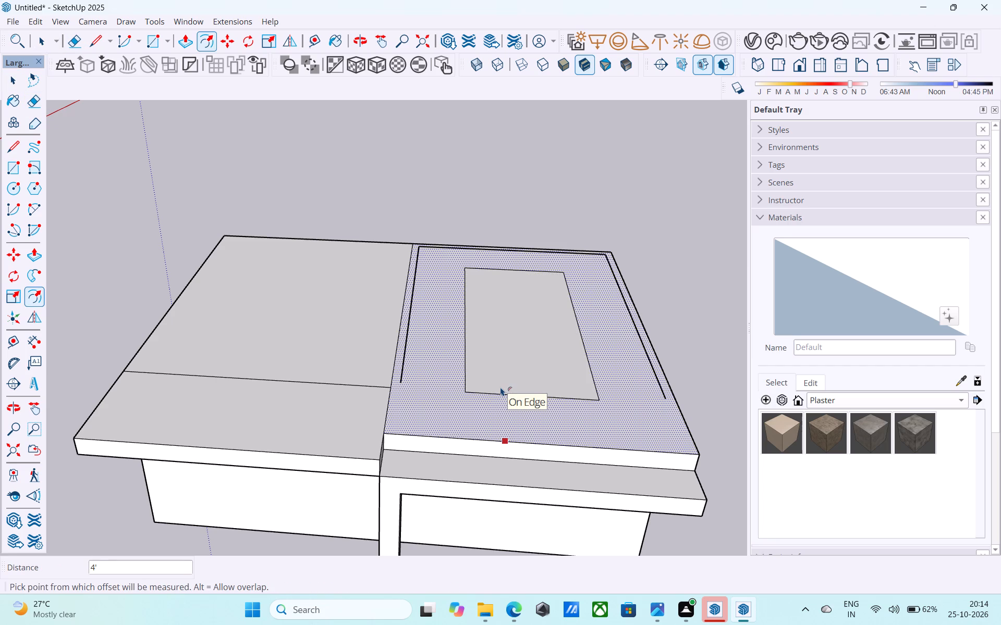
pyautogui.write('6"')
pyautogui.press('Return')
pyautogui.press('space')
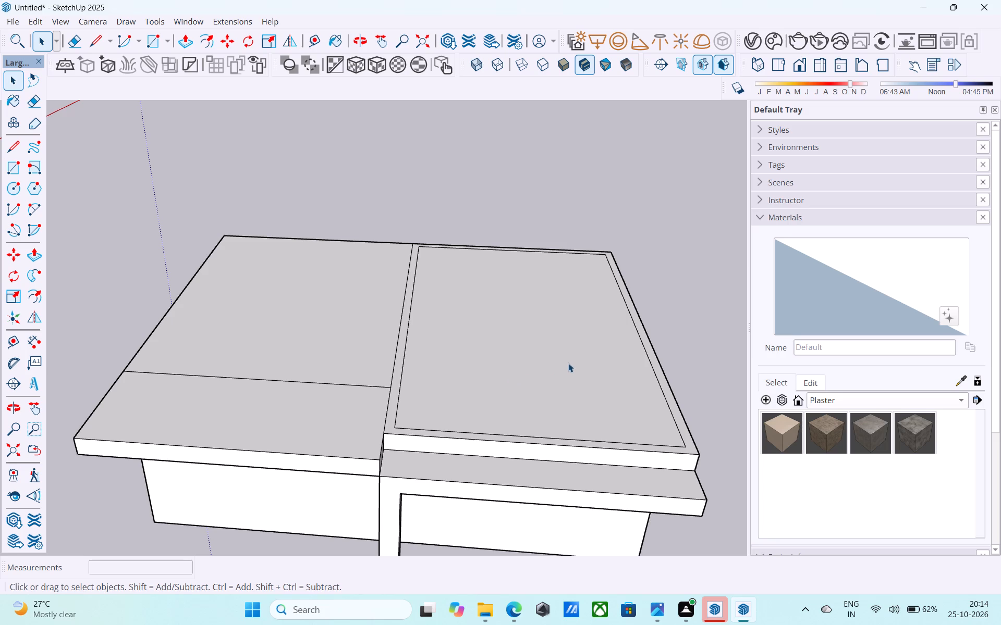
# Push/Pull the new 6" border up 10' to raise the upper-storey walls.
pyautogui.scroll(-5, 568, 363)
pyautogui.moveTo(569, 363); pyautogui.dragTo(555, 366, button='middle')
pyautogui.moveTo(556, 367); pyautogui.dragTo(595, 381, button='middle')
pyautogui.scroll(-2, 605, 380)
pyautogui.moveTo(605, 380); pyautogui.dragTo(585, 428, button='middle')
pyautogui.scroll(15, 513, 439)
pyautogui.click(461, 384)
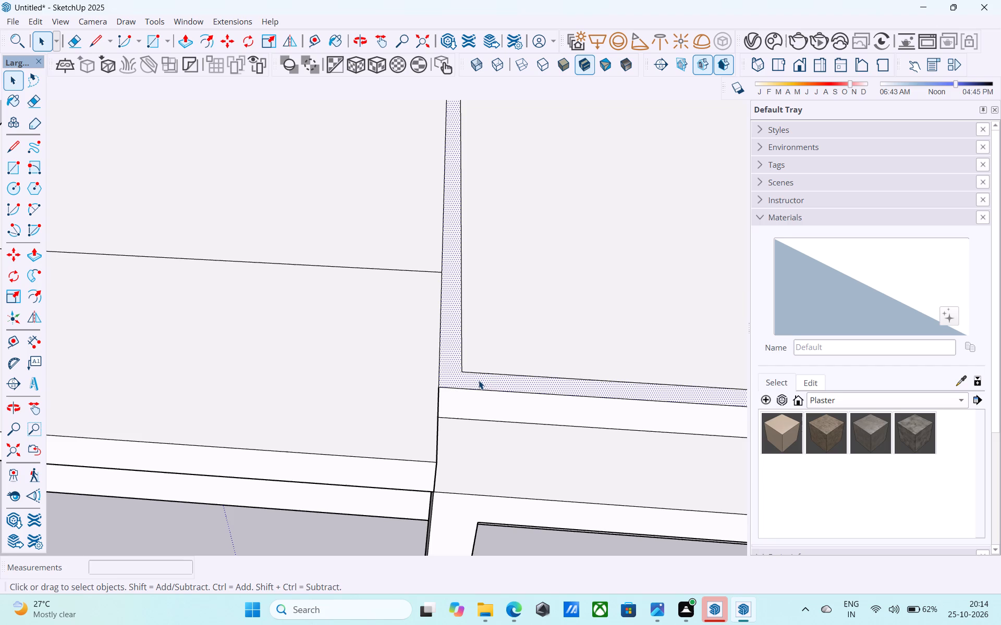
pyautogui.press('p')
pyautogui.click(471, 378)
pyautogui.press('1')
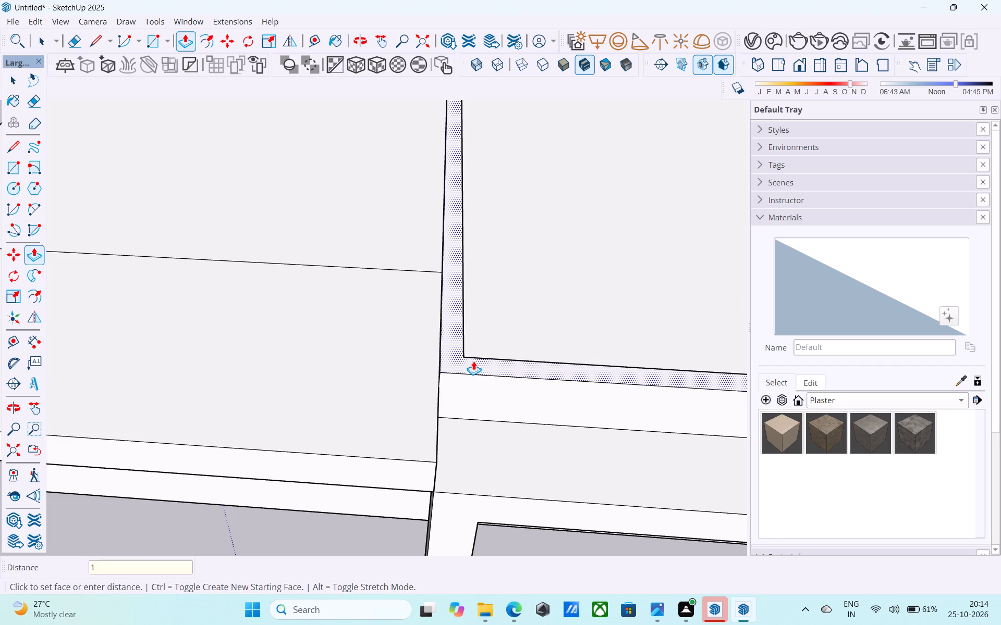
pyautogui.press('0')
pyautogui.press("'")
pyautogui.press('Return')
pyautogui.scroll(-11, 465, 354)
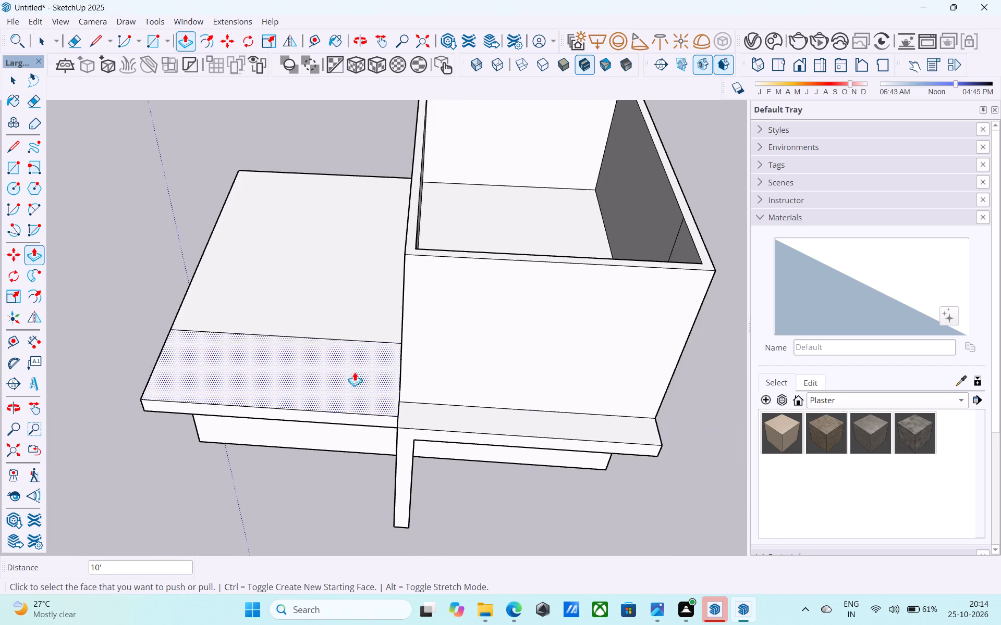
pyautogui.scroll(6, 454, 241)
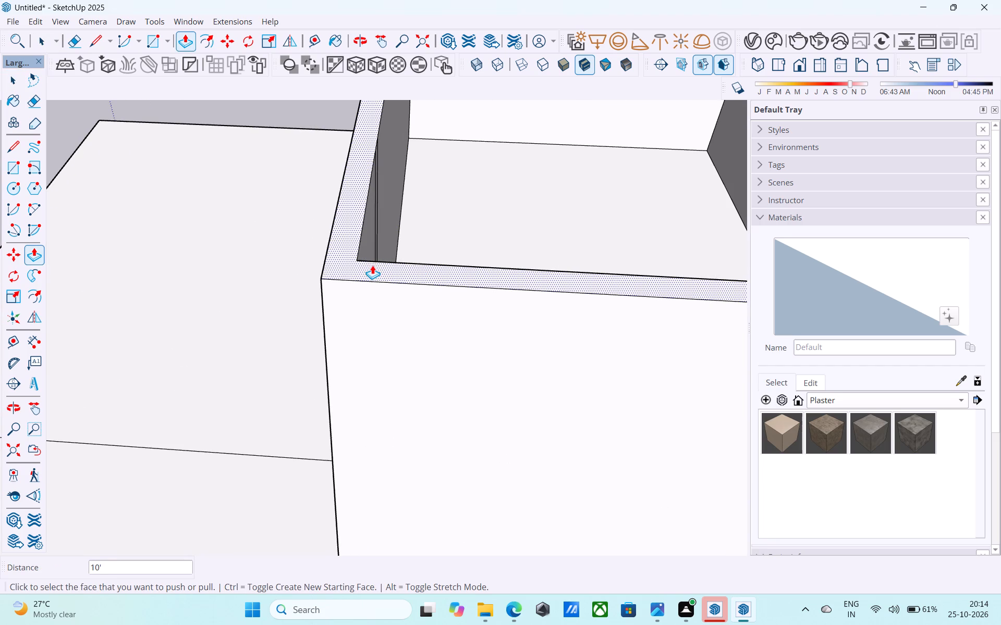
# Push/Pull the top rim of the upper-storey walls up 1'.
pyautogui.scroll(1, 372, 265)
pyautogui.click(370, 266)
pyautogui.write("1'")
pyautogui.press('Return')
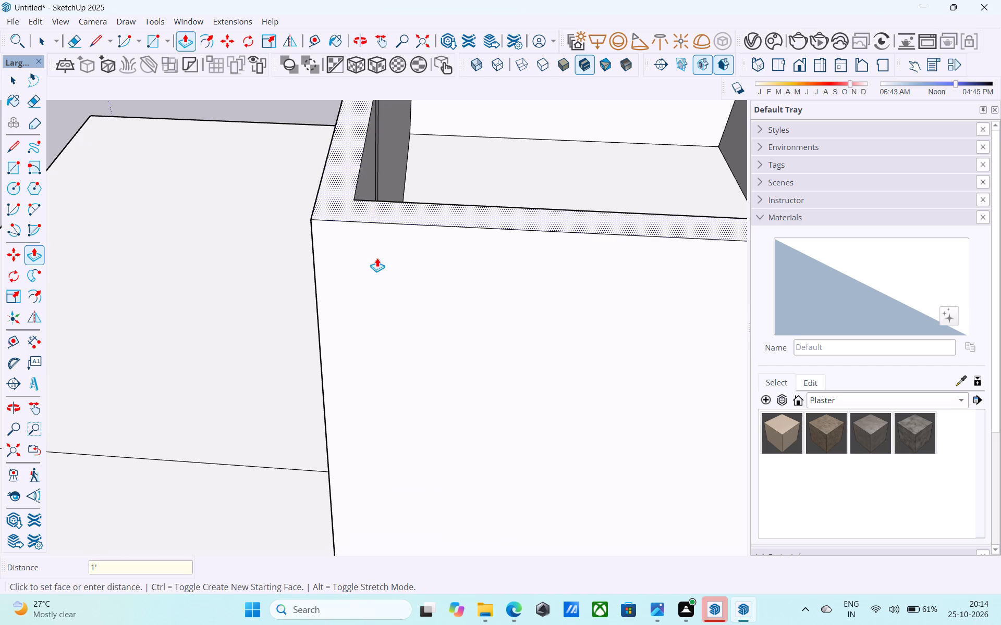
# Push/Pull the same wall rim up another 10' to add a further storey of walls.
pyautogui.click(362, 212)
pyautogui.press('1')
pyautogui.press('0')
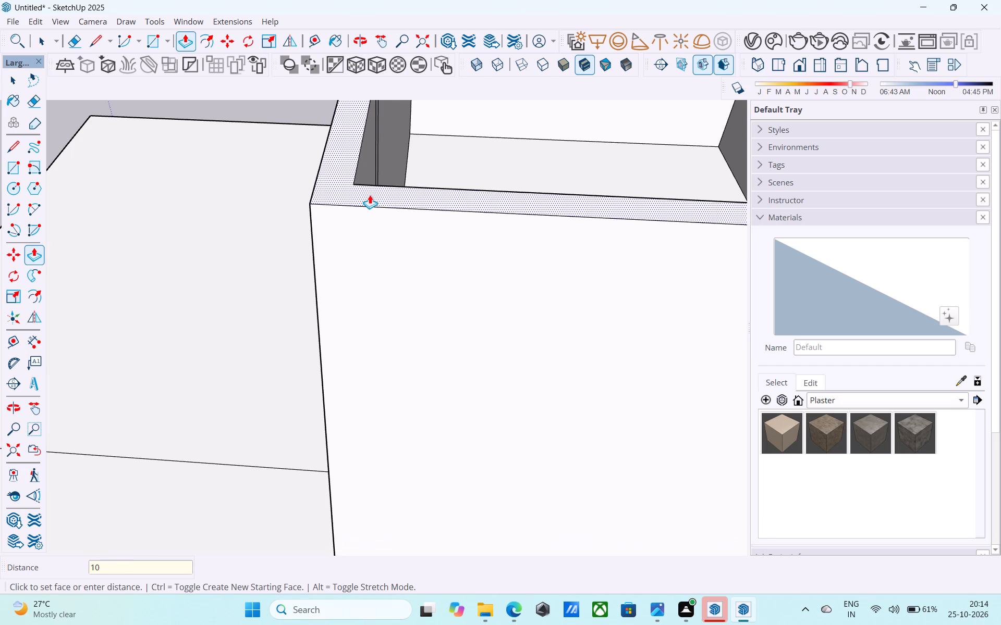
pyautogui.press("'")
pyautogui.press('Return')
pyautogui.press('space')
# Examine the heightened tower, lower roof slab and canopy from the front and sides.
pyautogui.scroll(-18, 367, 248)
pyautogui.moveTo(361, 338); pyautogui.dragTo(413, 256, button='middle')
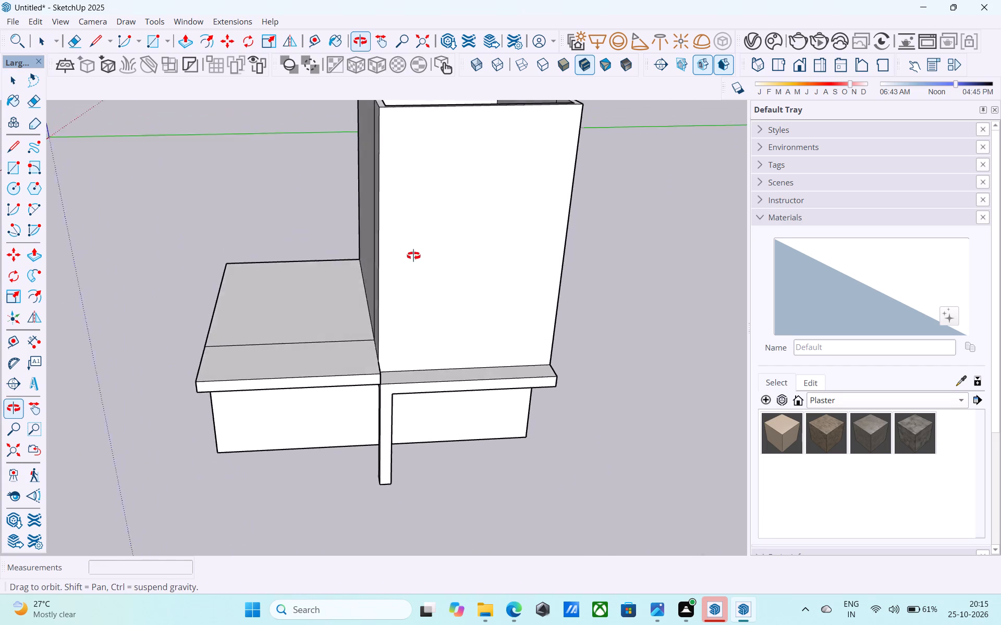
pyautogui.moveTo(413, 256); pyautogui.dragTo(422, 253, button='middle')
pyautogui.scroll(-5, 432, 373)
pyautogui.moveTo(426, 385); pyautogui.dragTo(479, 325, button='middle')
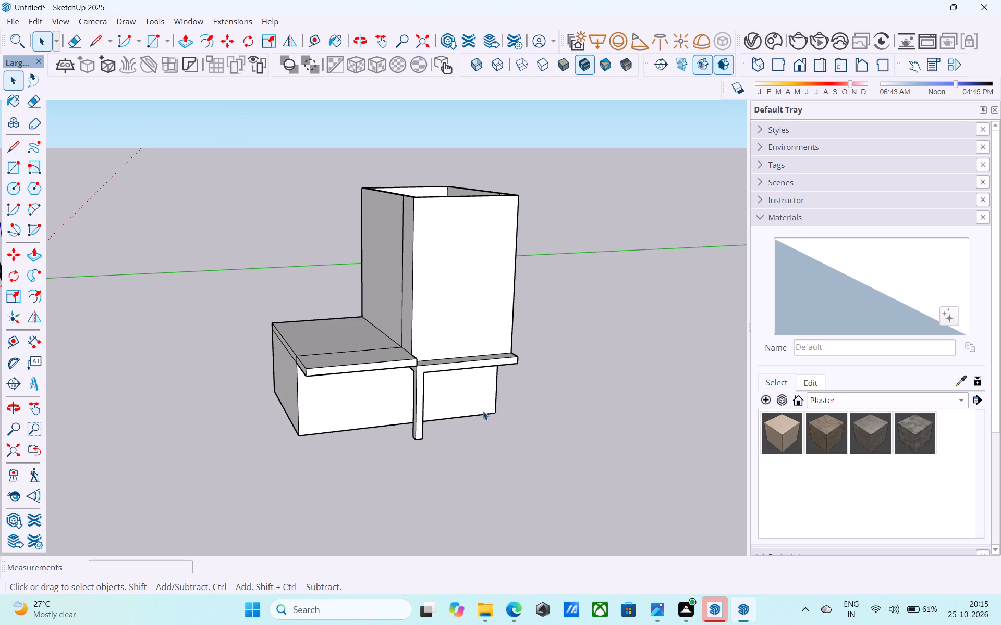
pyautogui.scroll(-1, 483, 411)
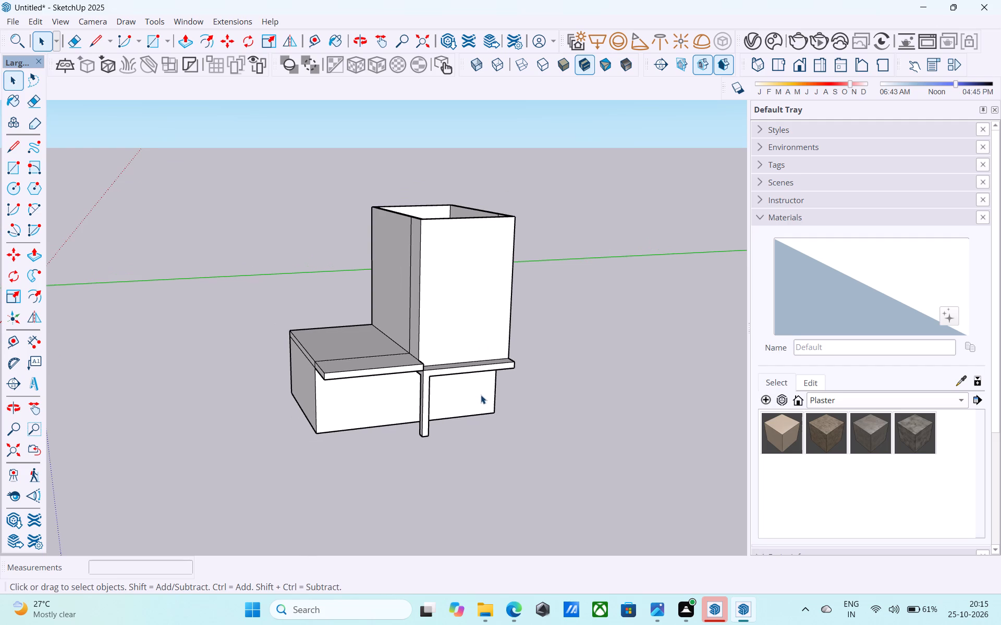
pyautogui.scroll(-5, 480, 395)
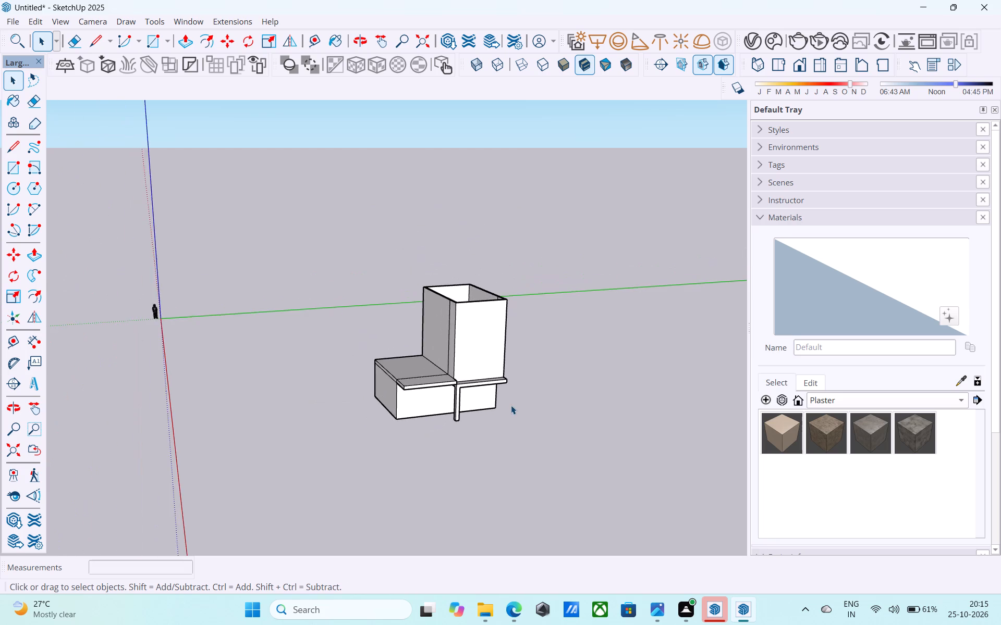
pyautogui.scroll(-2, 511, 405)
pyautogui.moveTo(511, 417); pyautogui.dragTo(501, 355, button='middle')
pyautogui.moveTo(500, 354); pyautogui.dragTo(494, 330, button='middle')
pyautogui.scroll(6, 474, 348)
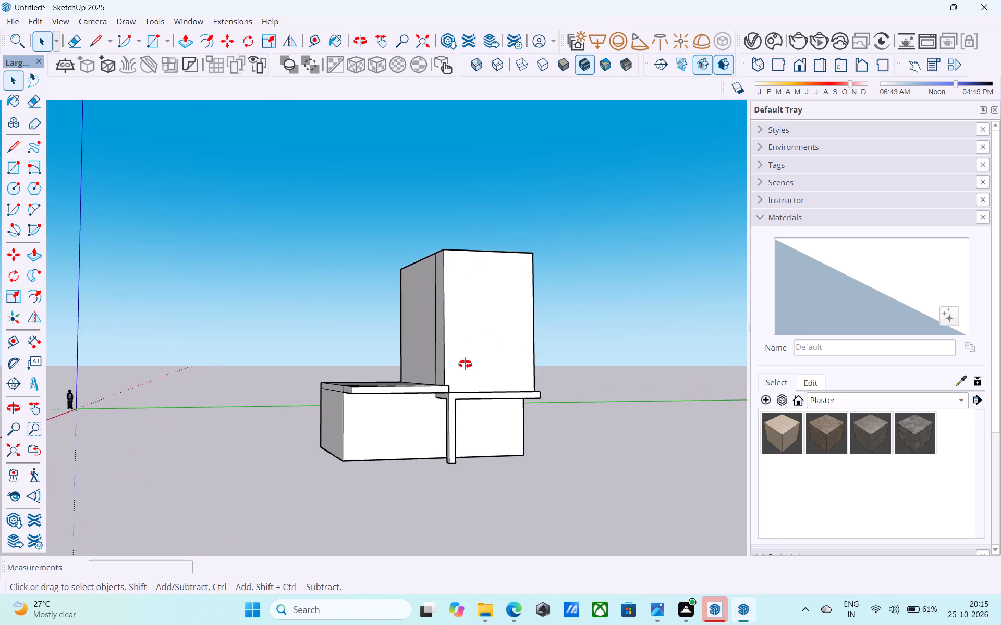
pyautogui.middleClick(465, 364)
pyautogui.moveTo(463, 364); pyautogui.dragTo(360, 338, button='middle')
pyautogui.scroll(-4, 435, 348)
pyautogui.moveTo(457, 354); pyautogui.dragTo(354, 362, button='middle')
pyautogui.moveTo(353, 362); pyautogui.dragTo(342, 361, button='middle')
pyautogui.scroll(5, 286, 342)
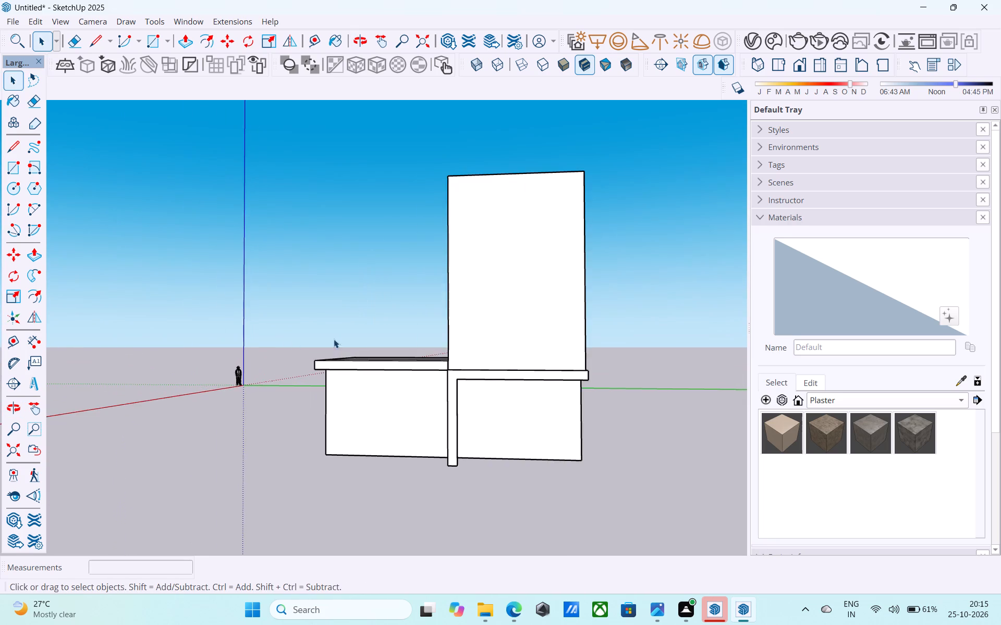
pyautogui.moveTo(336, 339); pyautogui.dragTo(416, 370, button='middle')
# Save the model as "i pro 79f" in the Downloads folder.
pyautogui.hotkey('ctrl', 's')
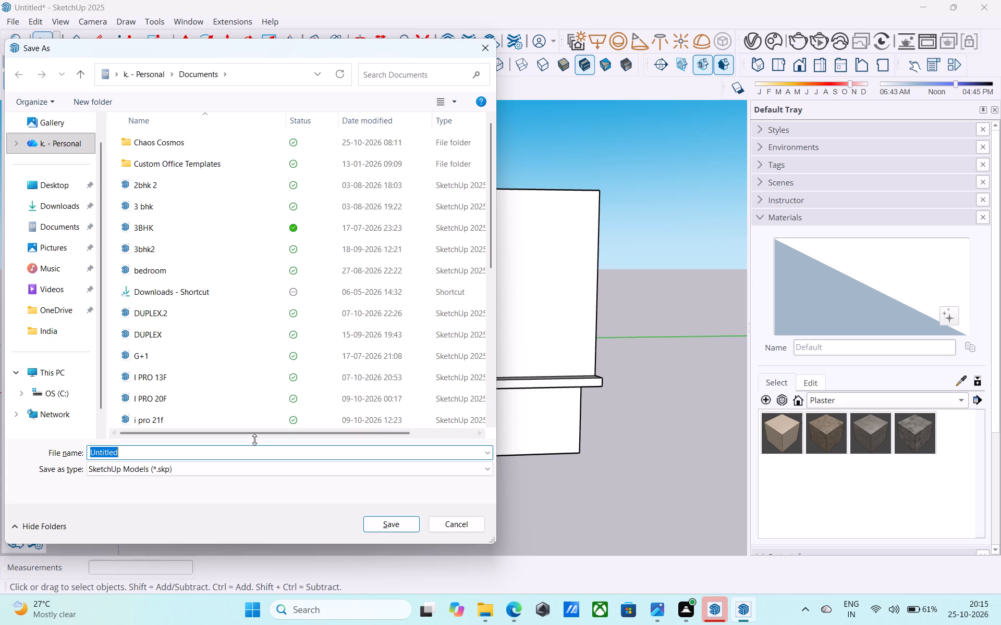
pyautogui.press('i')
pyautogui.press('space')
pyautogui.press('p')
pyautogui.press('r')
pyautogui.press('o')
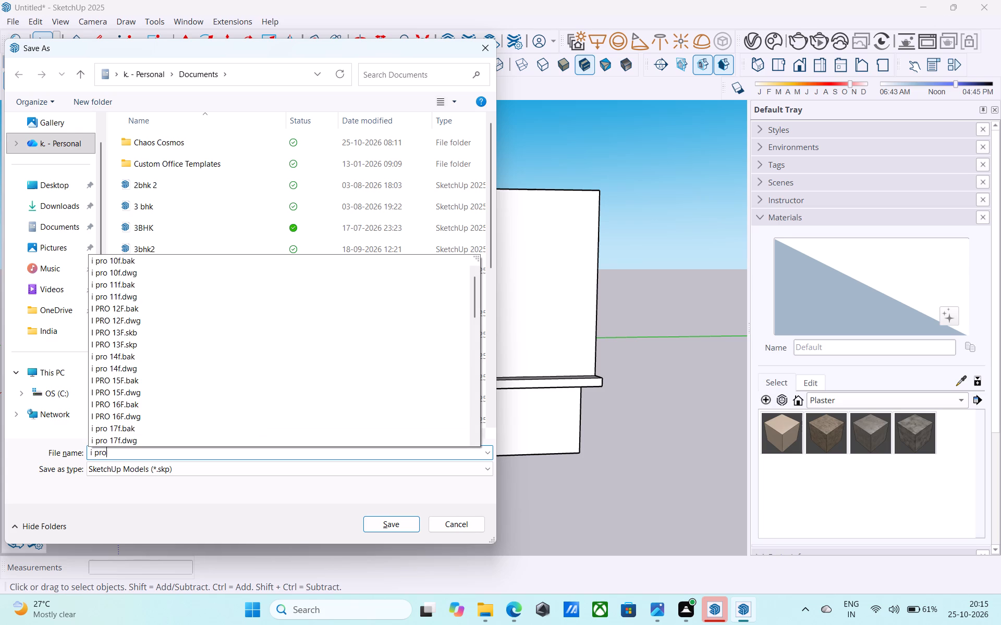
pyautogui.press('space')
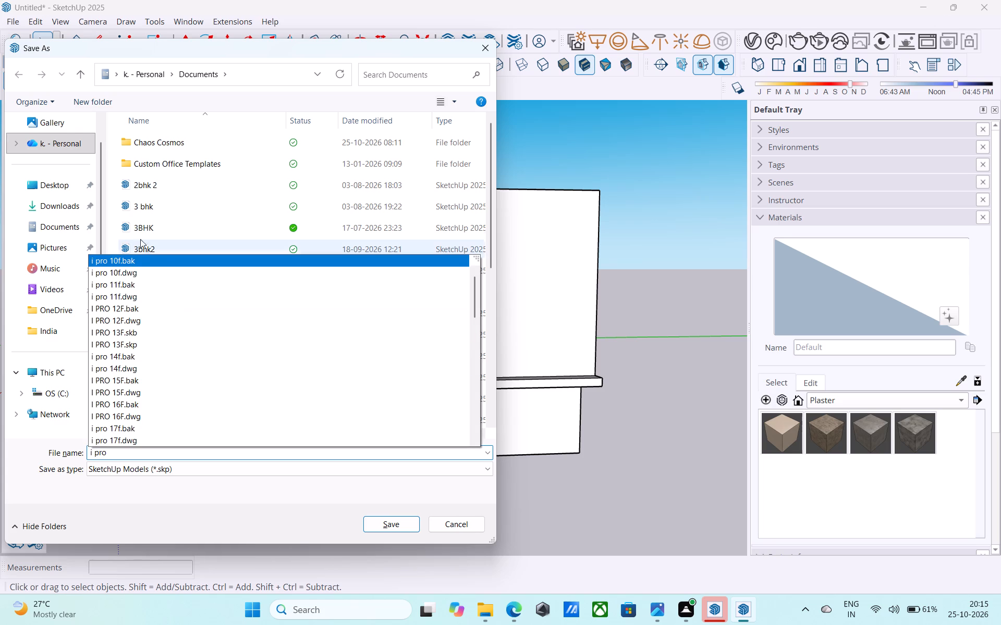
pyautogui.click(75, 202)
pyautogui.click(130, 448)
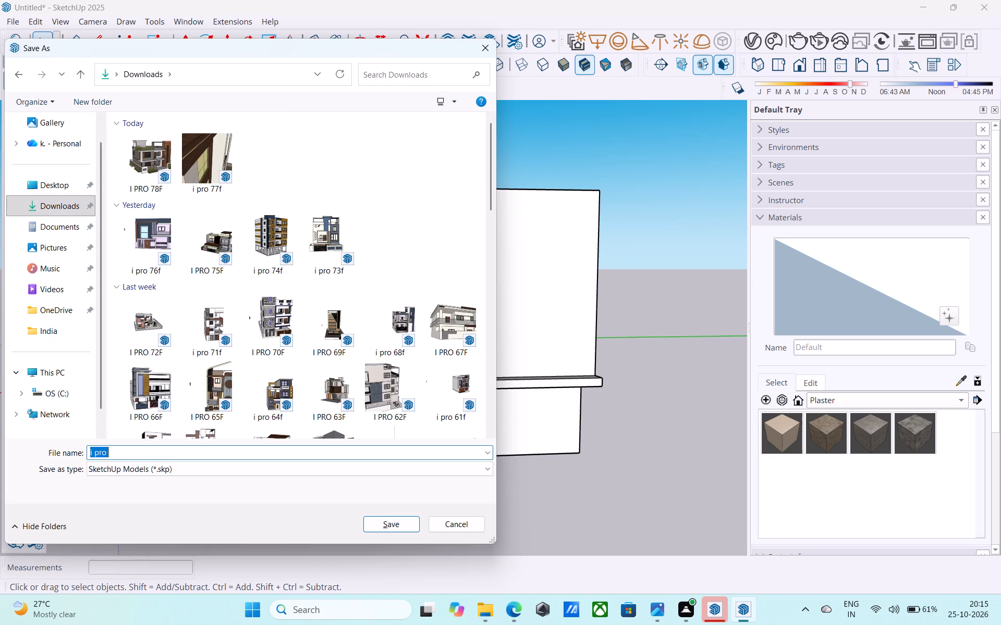
pyautogui.moveTo(131, 448); pyautogui.dragTo(126, 449)
pyautogui.write('79f')
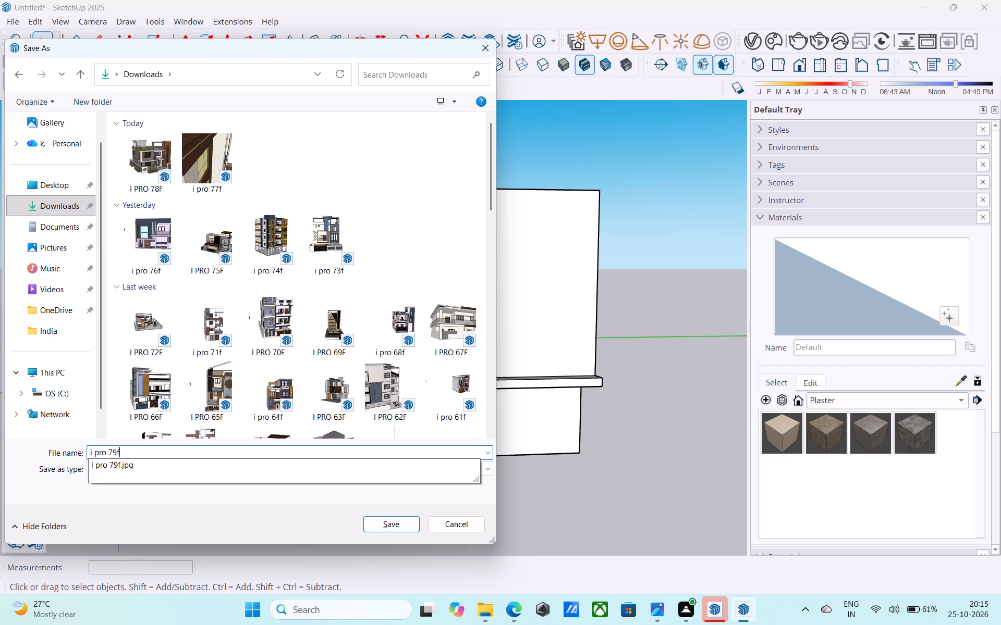
pyautogui.click(380, 524)
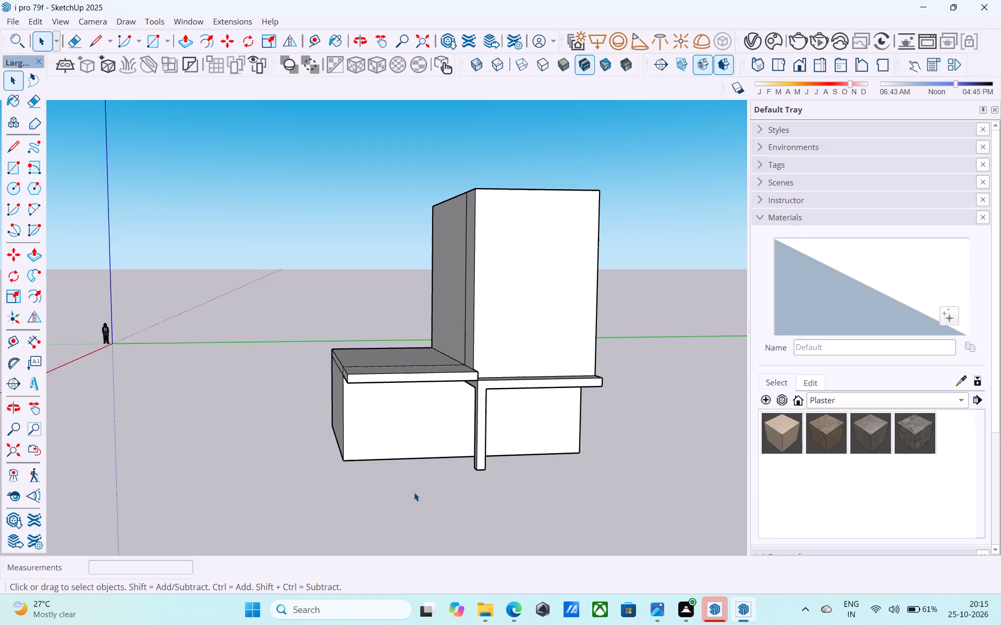
# Inspect the building's massing from several angles, including the canopy ledge, supporting column and open tower top.
pyautogui.scroll(-7, 414, 492)
pyautogui.moveTo(452, 490); pyautogui.dragTo(282, 480, button='middle')
pyautogui.middleClick(281, 480)
pyautogui.scroll(4, 470, 471)
pyautogui.moveTo(449, 472); pyautogui.dragTo(479, 465, button='middle')
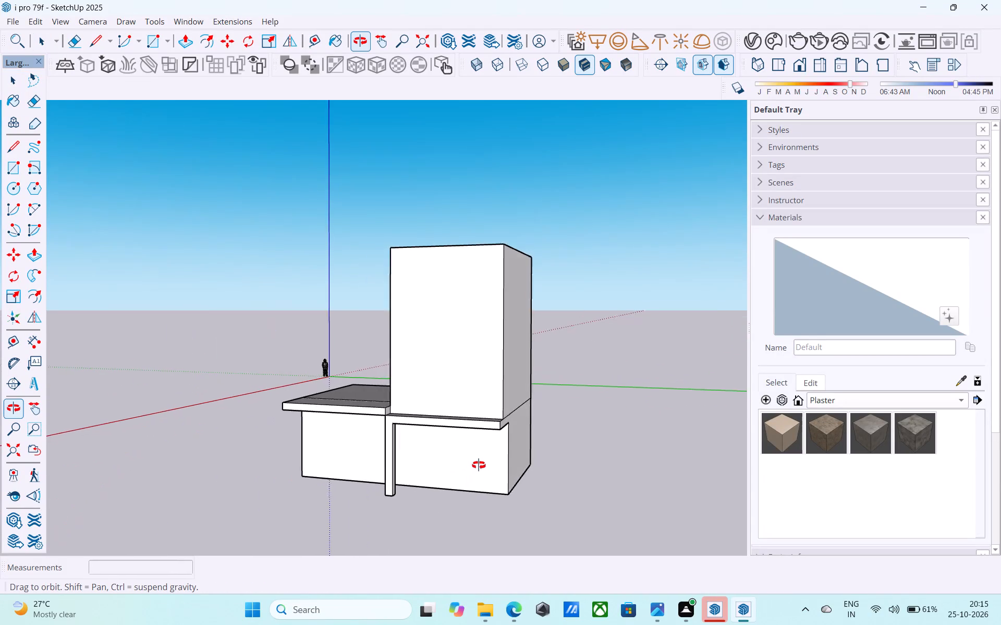
pyautogui.moveTo(479, 465); pyautogui.dragTo(489, 463, button='middle')
pyautogui.moveTo(489, 463); pyautogui.dragTo(552, 448, button='middle')
pyautogui.scroll(5, 551, 448)
pyautogui.scroll(-5, 542, 444)
pyautogui.moveTo(542, 444); pyautogui.dragTo(541, 444, button='middle')
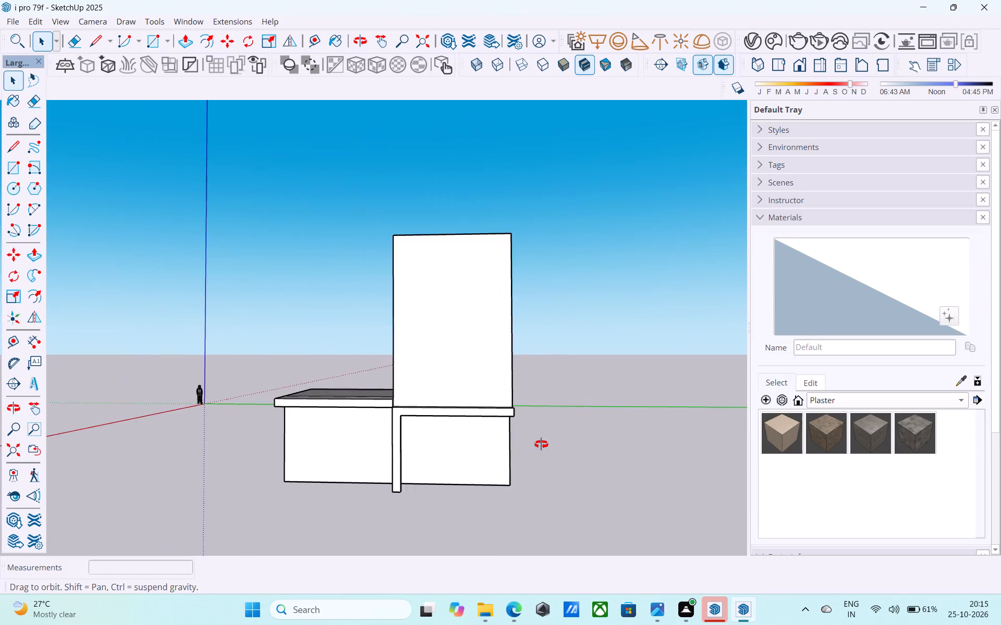
pyautogui.moveTo(541, 444); pyautogui.dragTo(575, 532, button='middle')
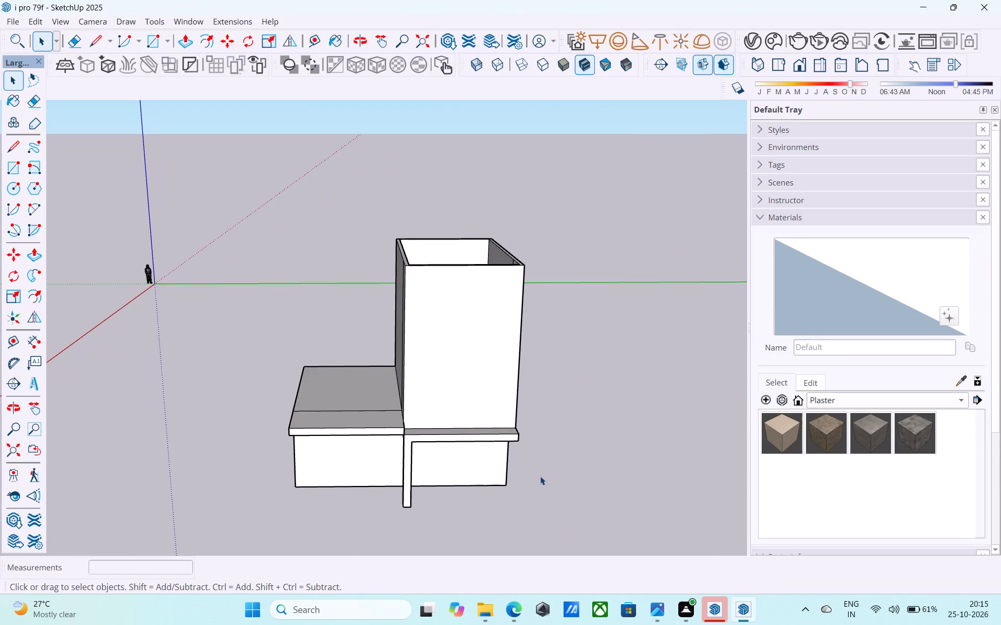
pyautogui.scroll(5, 540, 476)
pyautogui.scroll(-5, 553, 407)
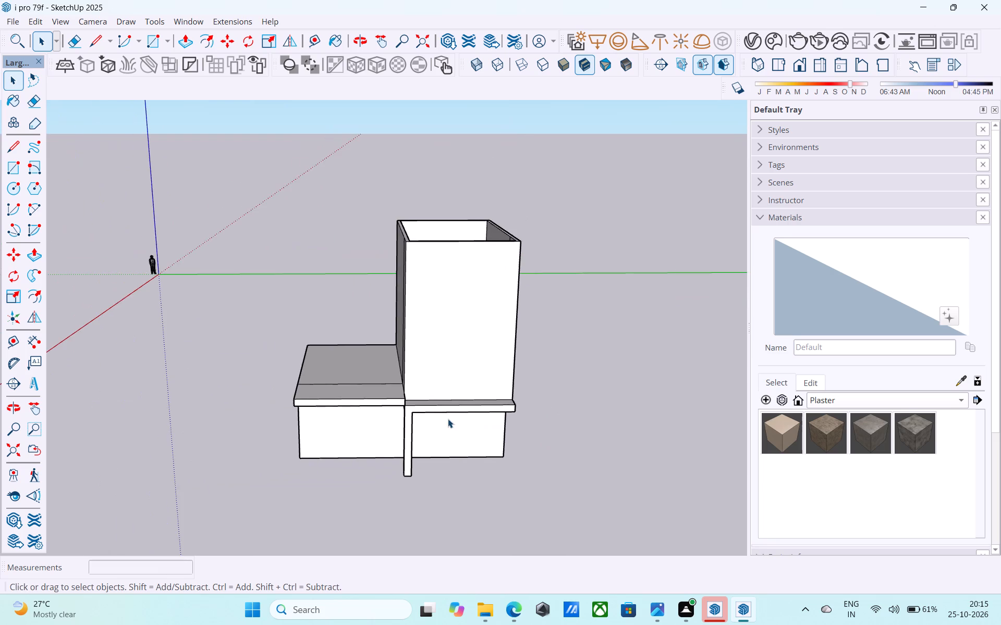
pyautogui.moveTo(448, 419); pyautogui.dragTo(596, 417, button='middle')
pyautogui.scroll(12, 470, 387)
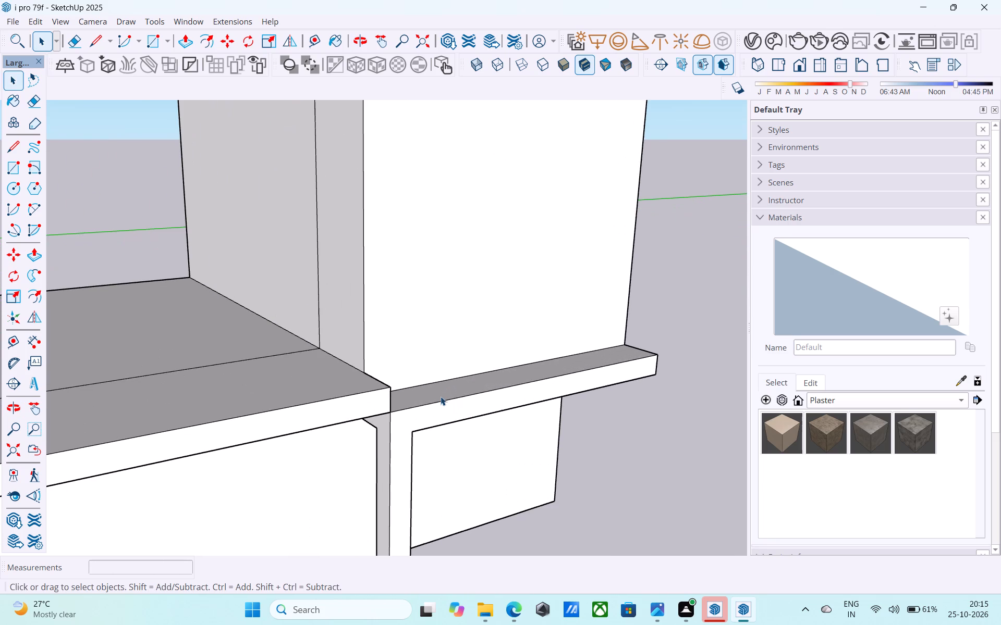
pyautogui.moveTo(443, 395); pyautogui.dragTo(431, 394, button='middle')
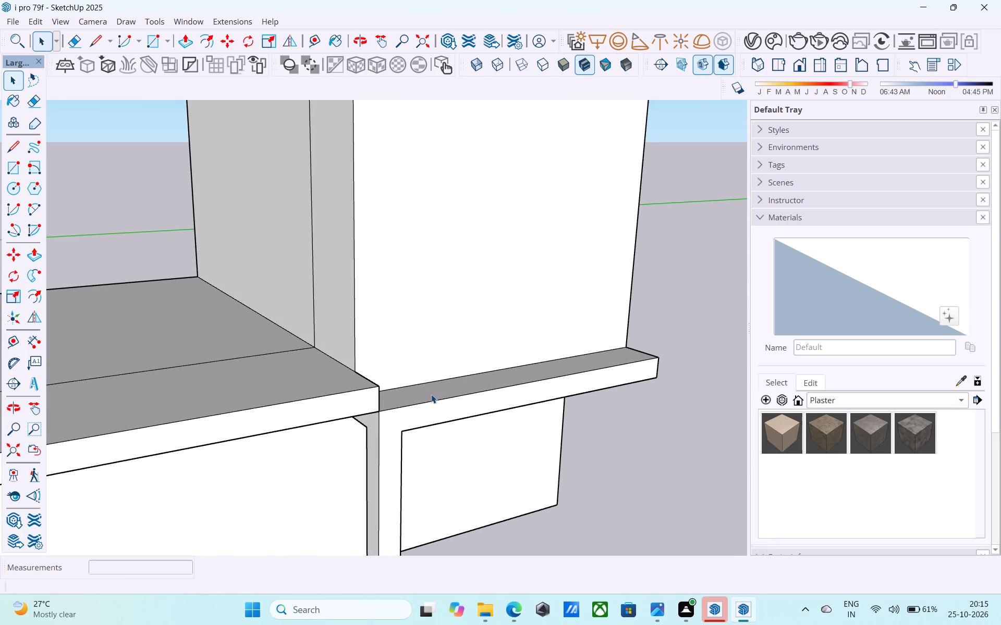
pyautogui.moveTo(423, 399); pyautogui.dragTo(345, 370, button='middle')
pyautogui.moveTo(346, 370); pyautogui.dragTo(387, 369, button='middle')
pyautogui.scroll(-4, 459, 367)
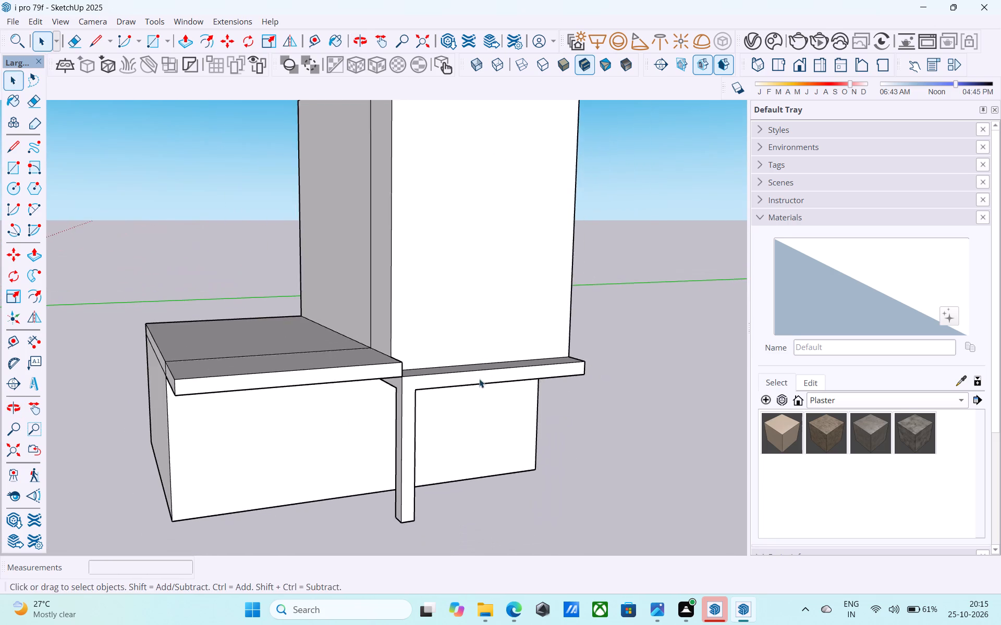
pyautogui.scroll(-6, 479, 379)
pyautogui.moveTo(460, 396); pyautogui.dragTo(558, 491, button='middle')
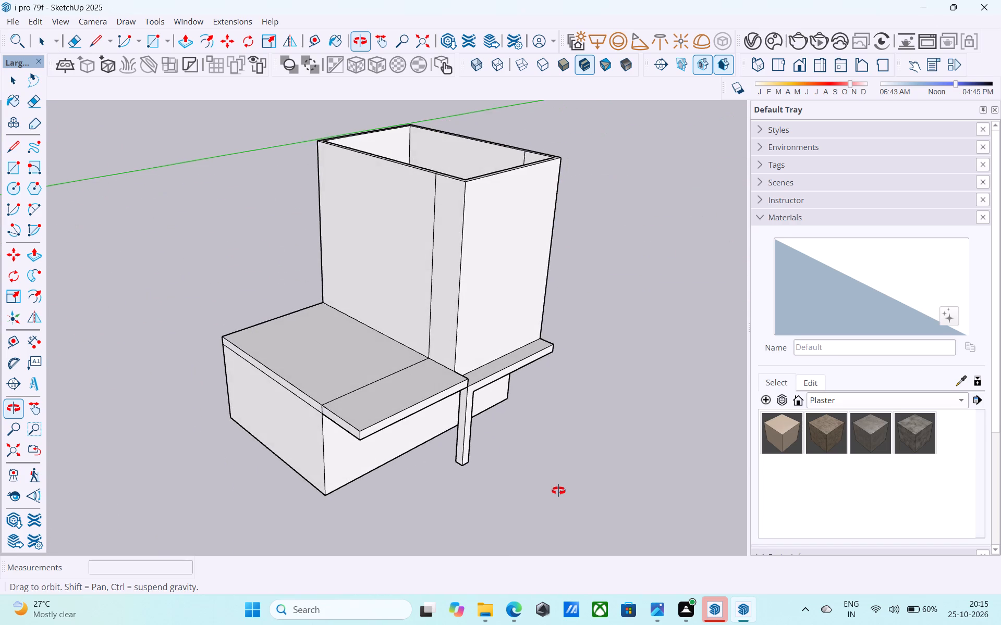
pyautogui.moveTo(558, 491); pyautogui.dragTo(558, 451, button='middle')
pyautogui.middleClick(558, 451)
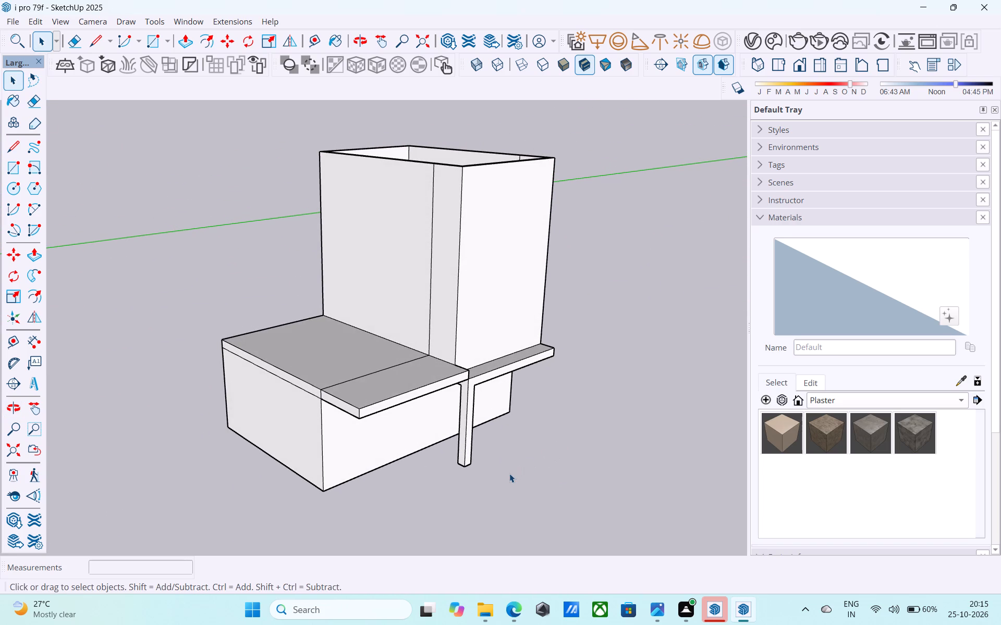
pyautogui.scroll(-5, 509, 474)
pyautogui.moveTo(509, 474); pyautogui.dragTo(449, 427, button='middle')
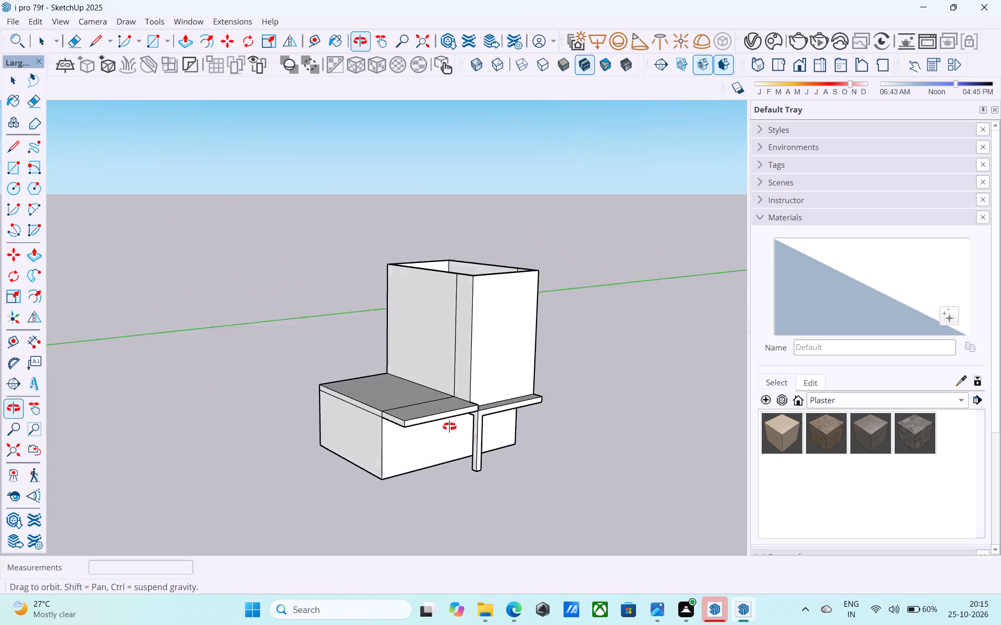
pyautogui.moveTo(449, 427); pyautogui.dragTo(324, 413, button='middle')
pyautogui.scroll(6, 388, 382)
pyautogui.moveTo(393, 390); pyautogui.dragTo(406, 366, button='middle')
pyautogui.middleClick(406, 366)
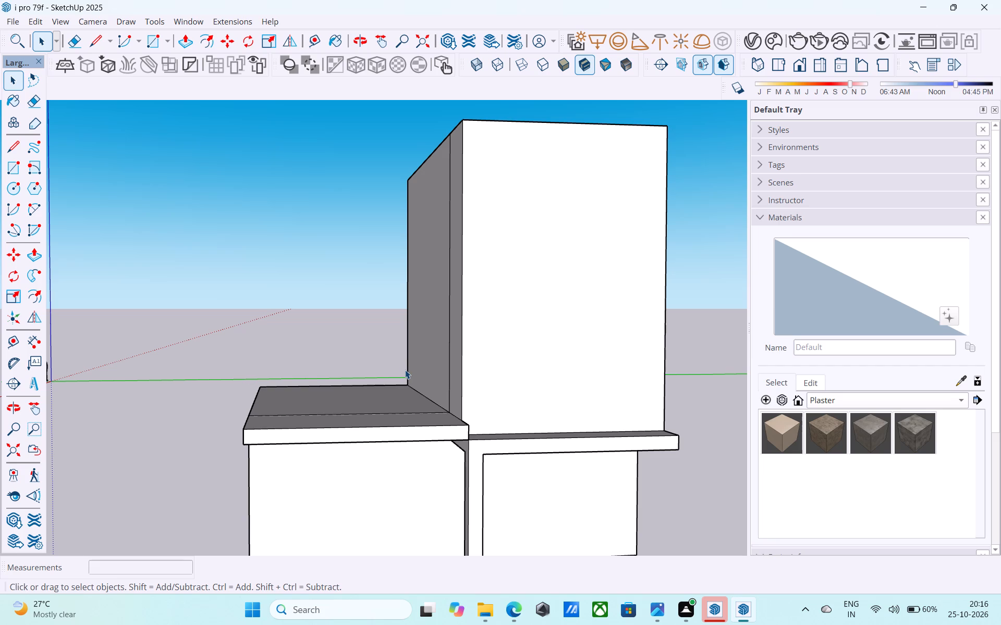
pyautogui.scroll(-4, 405, 372)
pyautogui.scroll(-3, 462, 414)
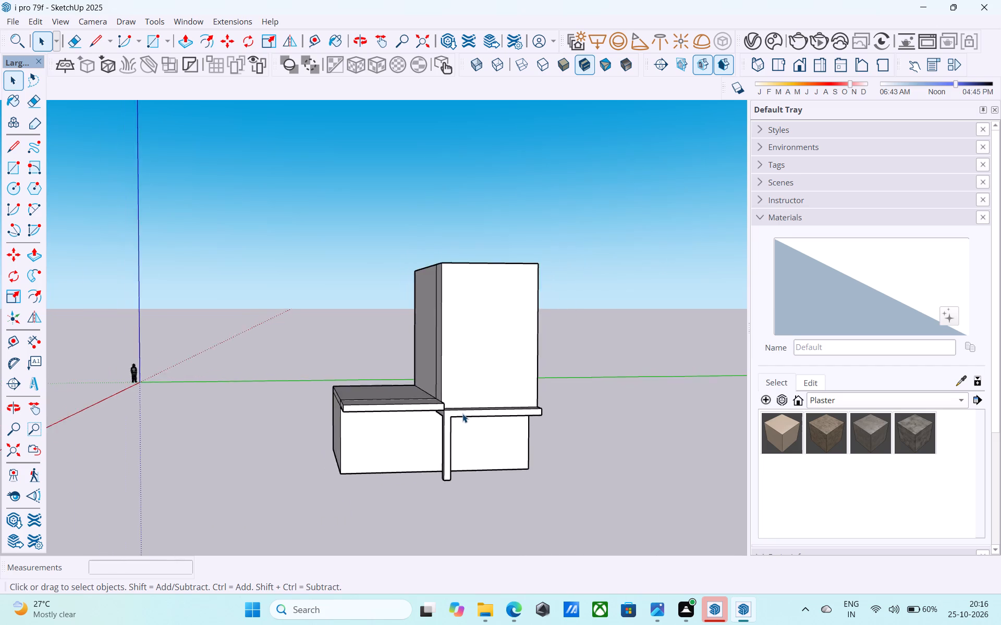
pyautogui.scroll(-2, 462, 414)
pyautogui.moveTo(426, 436); pyautogui.dragTo(387, 374, button='middle')
pyautogui.scroll(-3, 435, 408)
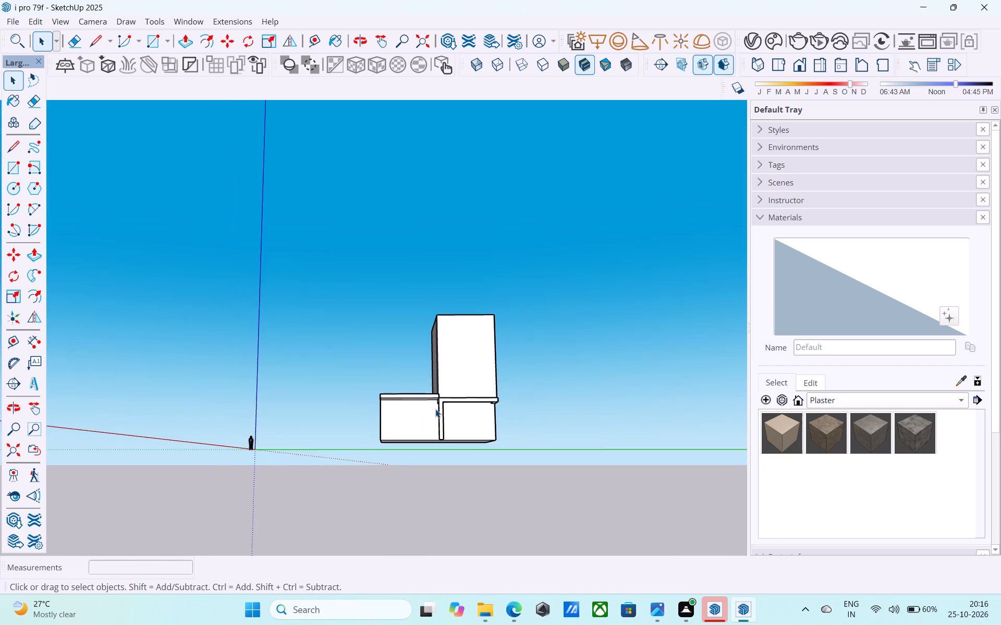
pyautogui.middleClick(435, 409)
pyautogui.middleClick(431, 408)
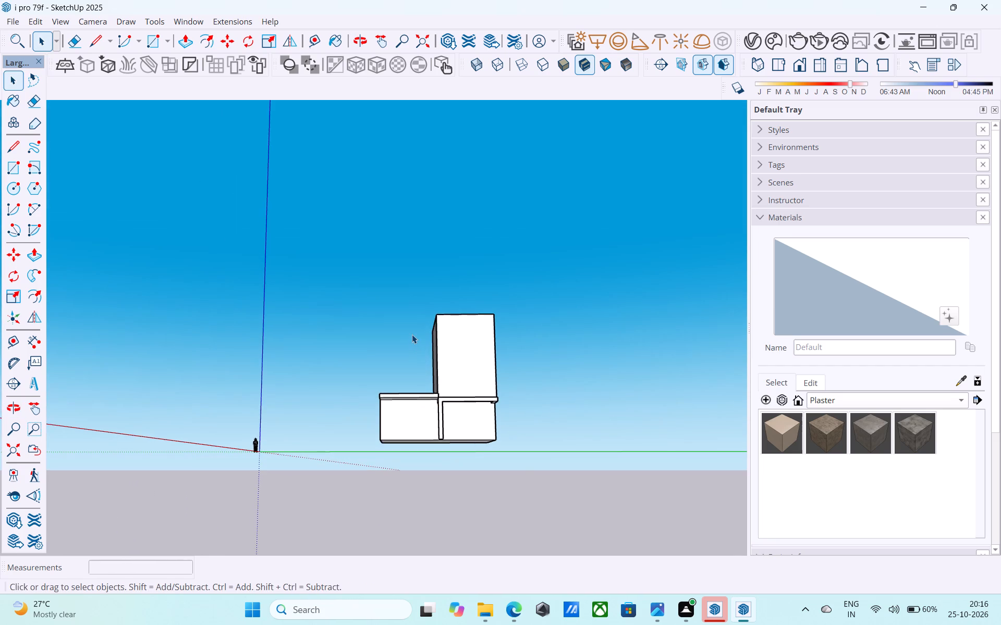
pyautogui.scroll(4, 412, 334)
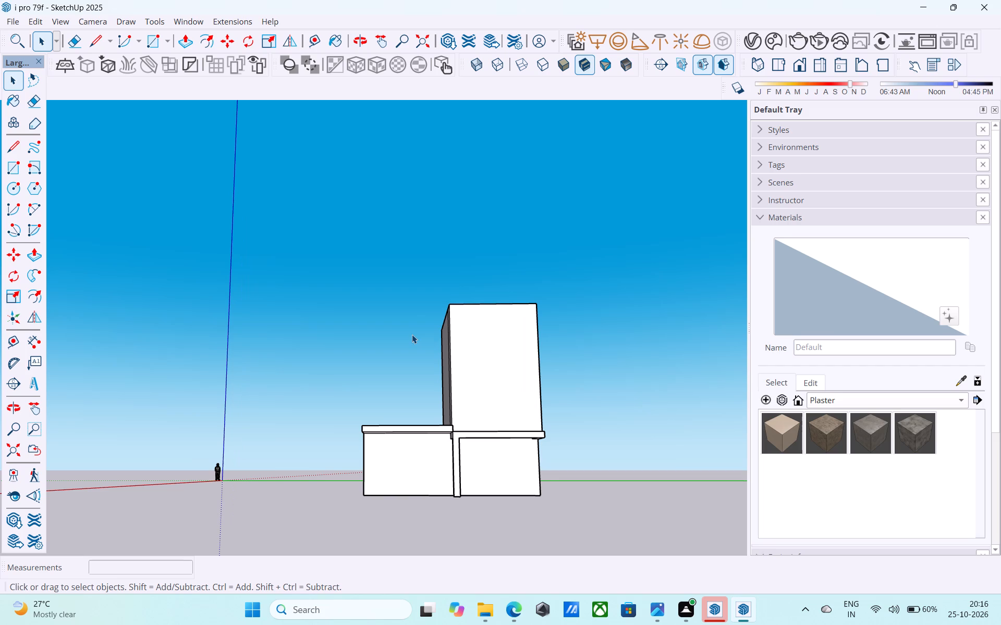
# Save the model again under its existing name.
pyautogui.hotkey('ctrl', 's')
# Review the whole building from above and from the front corner.
pyautogui.scroll(-2, 412, 351)
pyautogui.moveTo(412, 351); pyautogui.dragTo(429, 443, button='middle')
pyautogui.scroll(3, 430, 443)
pyautogui.scroll(-5, 408, 368)
pyautogui.moveTo(407, 374); pyautogui.dragTo(607, 473, button='middle')
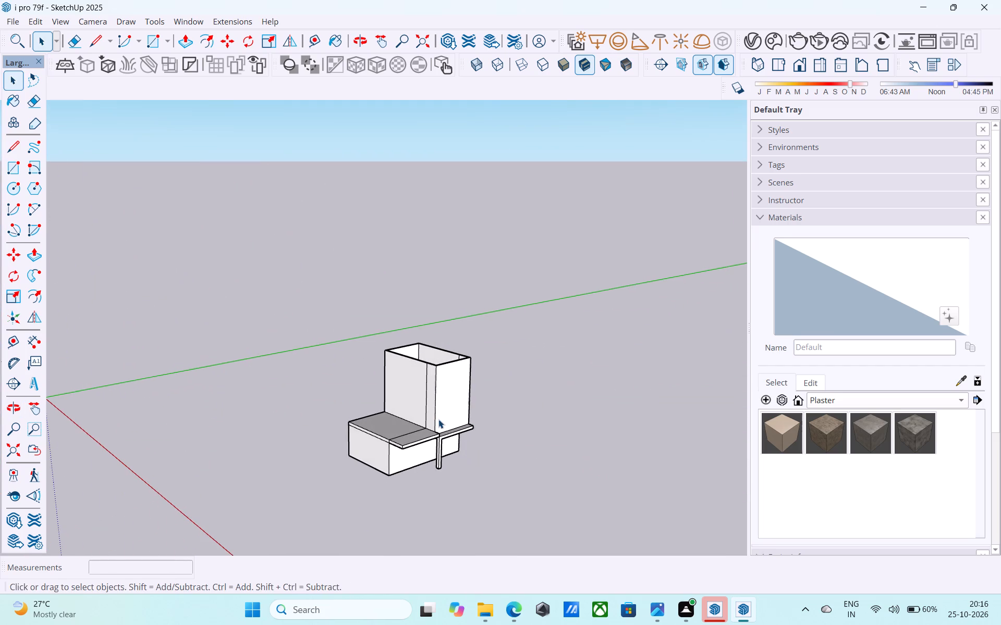
pyautogui.moveTo(438, 413); pyautogui.dragTo(426, 381, button='middle')
pyautogui.middleClick(425, 377)
pyautogui.scroll(-1, 461, 392)
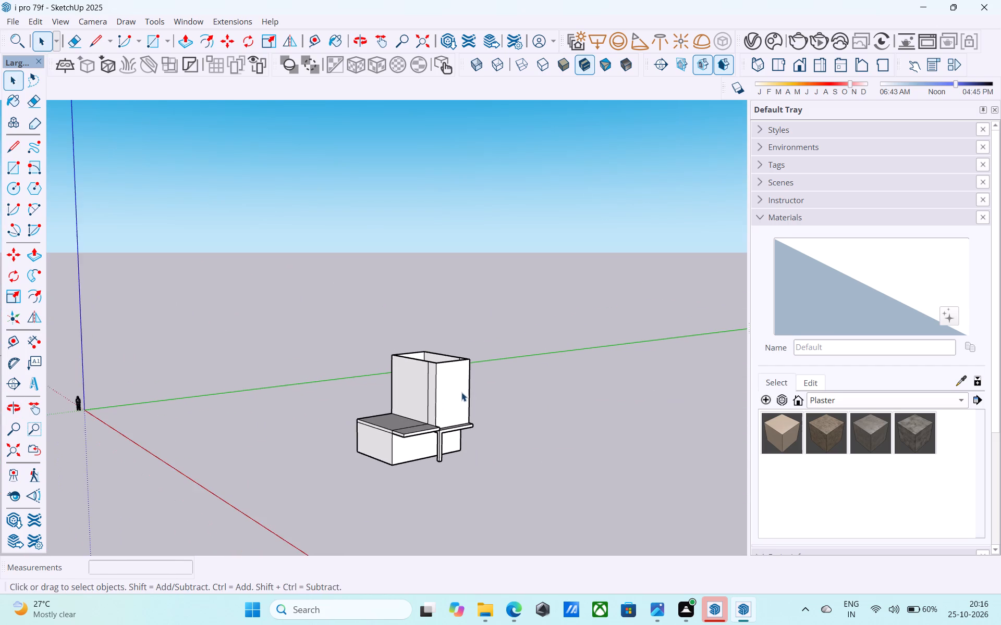
pyautogui.scroll(-1, 461, 392)
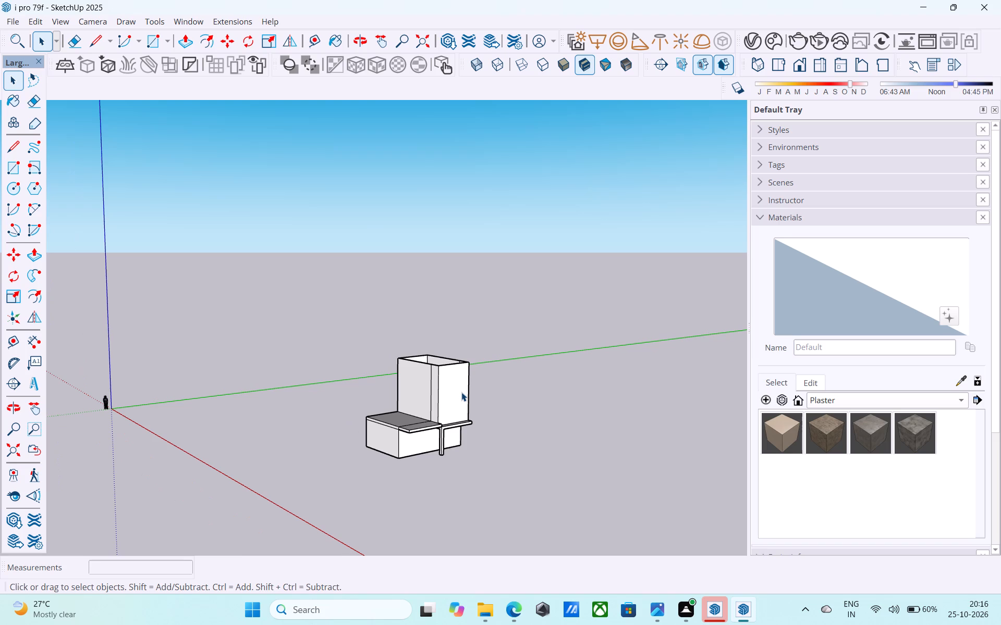
pyautogui.moveTo(461, 393); pyautogui.dragTo(454, 387, button='middle')
pyautogui.moveTo(432, 436); pyautogui.dragTo(429, 435, button='middle')
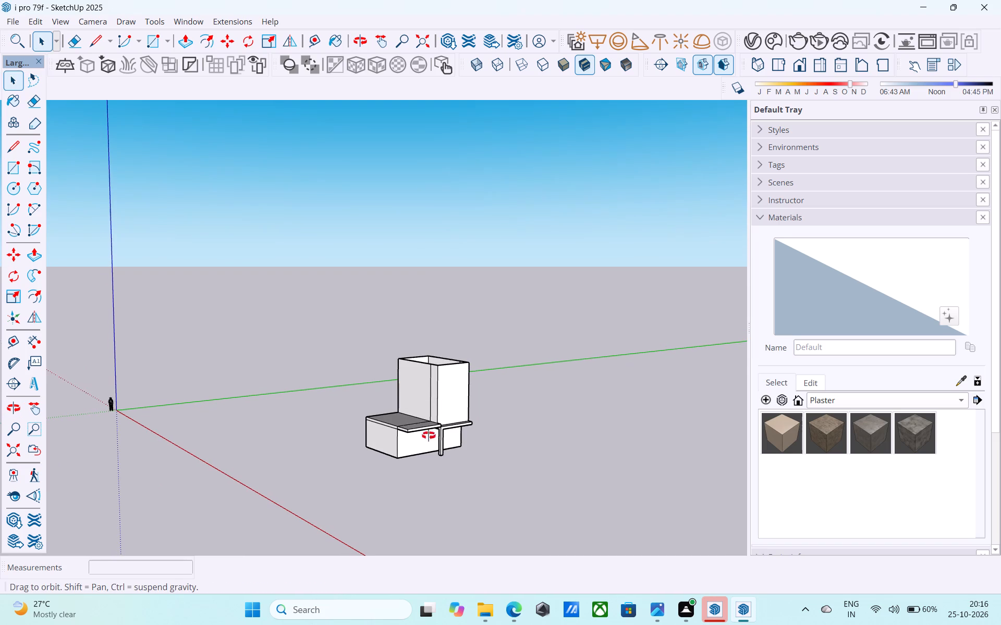
# Copy the vertical outer corner edge of the roof slab's step above the canopy 1' inward along its end face.
pyautogui.moveTo(429, 435); pyautogui.dragTo(414, 422, button='middle')
pyautogui.moveTo(414, 420); pyautogui.dragTo(404, 367, button='middle')
pyautogui.scroll(9, 400, 402)
pyautogui.moveTo(432, 422); pyautogui.dragTo(337, 446, button='middle')
pyautogui.scroll(-2, 319, 439)
pyautogui.moveTo(403, 441); pyautogui.dragTo(313, 447, button='middle')
pyautogui.middleClick(312, 447)
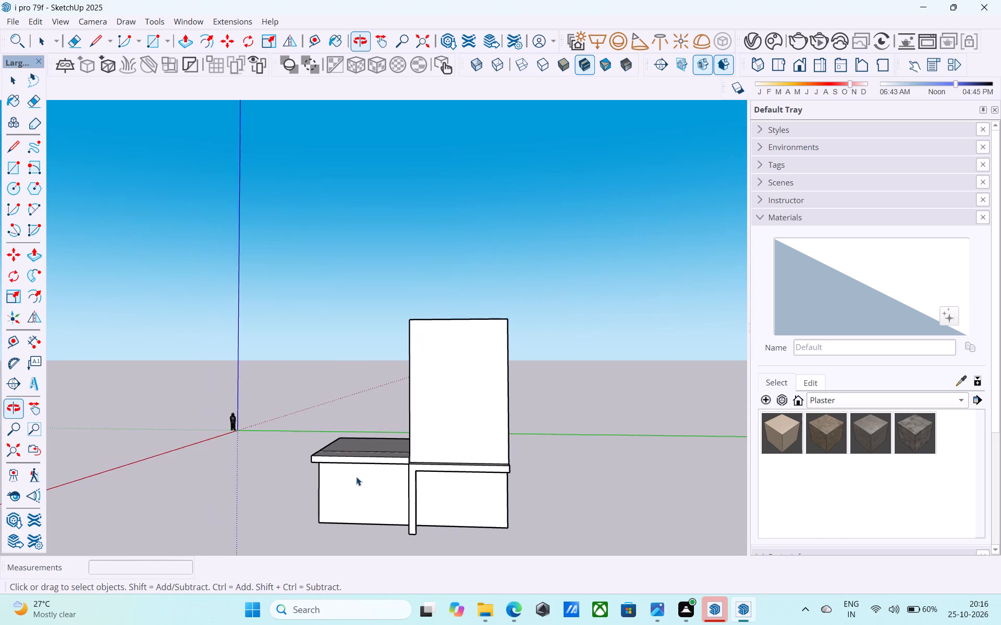
pyautogui.scroll(4, 373, 481)
pyautogui.moveTo(409, 465); pyautogui.dragTo(235, 508, button='middle')
pyautogui.scroll(1, 240, 506)
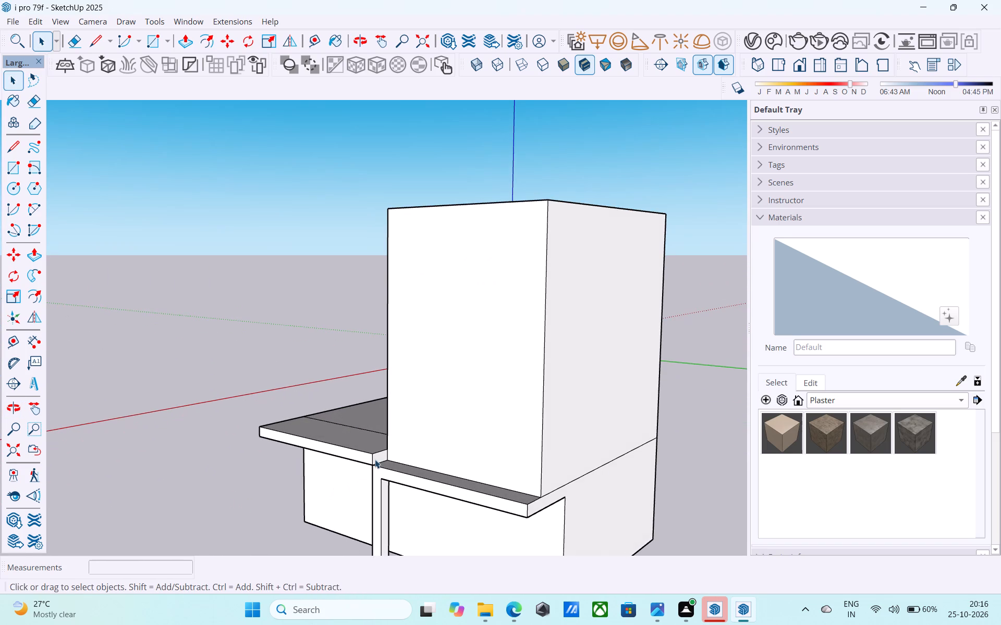
pyautogui.scroll(4, 376, 459)
pyautogui.middleClick(382, 465)
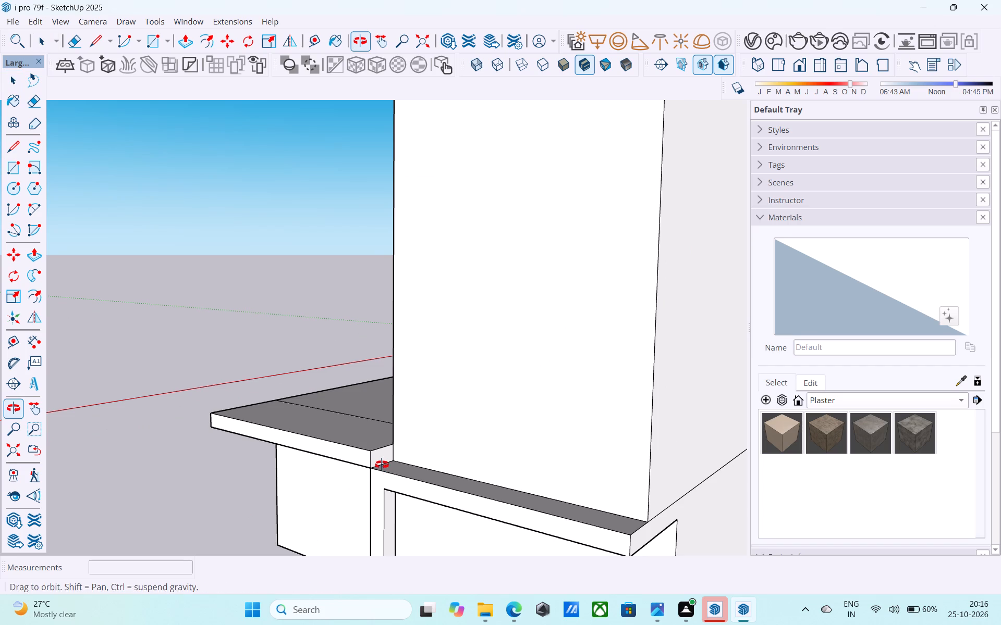
pyautogui.middleClick(382, 465)
pyautogui.scroll(4, 382, 465)
pyautogui.scroll(-4, 381, 451)
pyautogui.moveTo(381, 451); pyautogui.dragTo(371, 506, button='middle')
pyautogui.scroll(5, 343, 306)
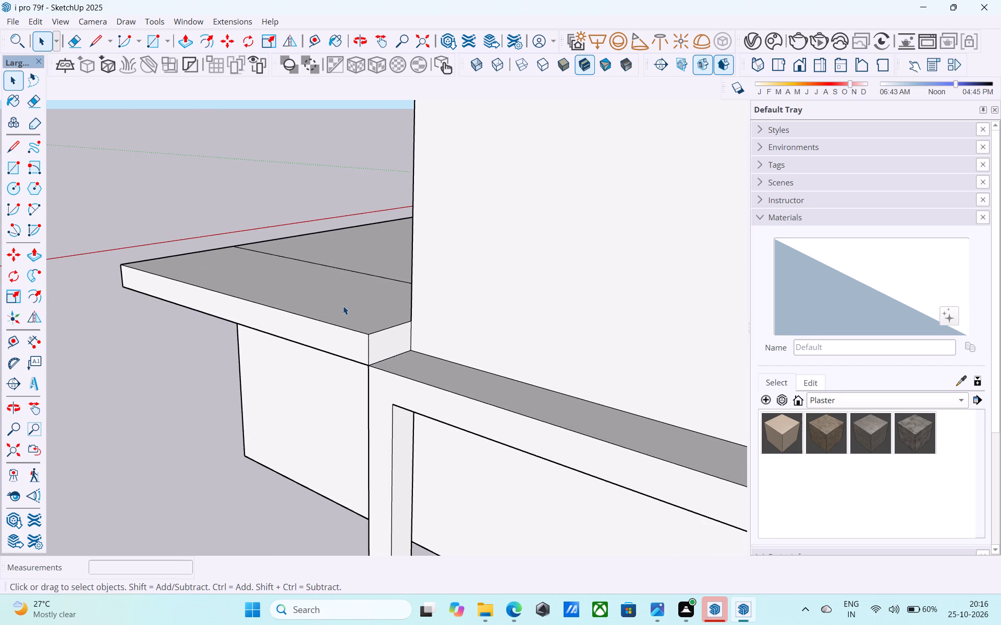
pyautogui.scroll(4, 343, 306)
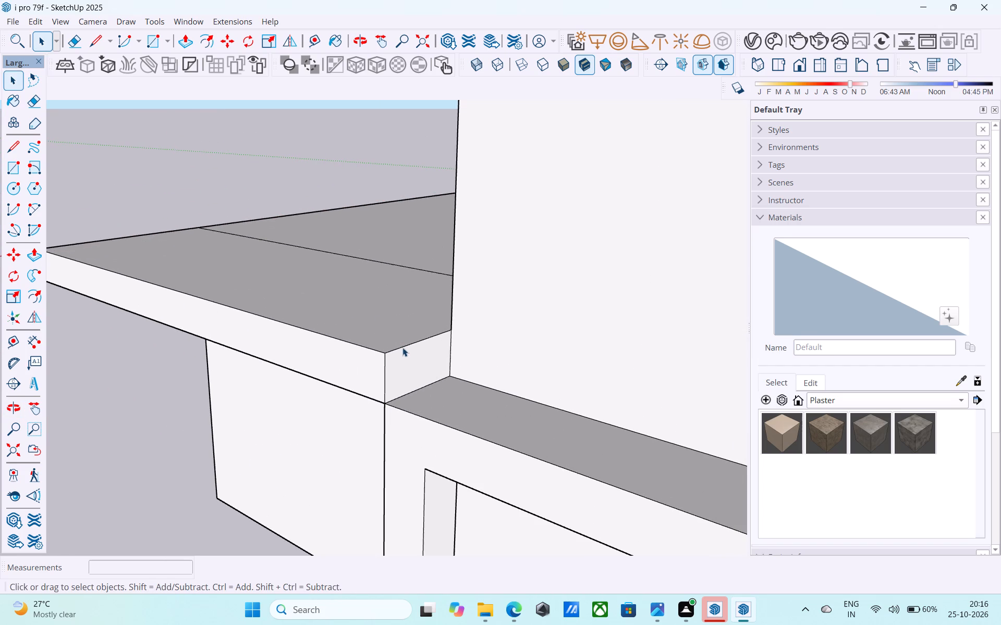
pyautogui.click(383, 375)
pyautogui.press('m')
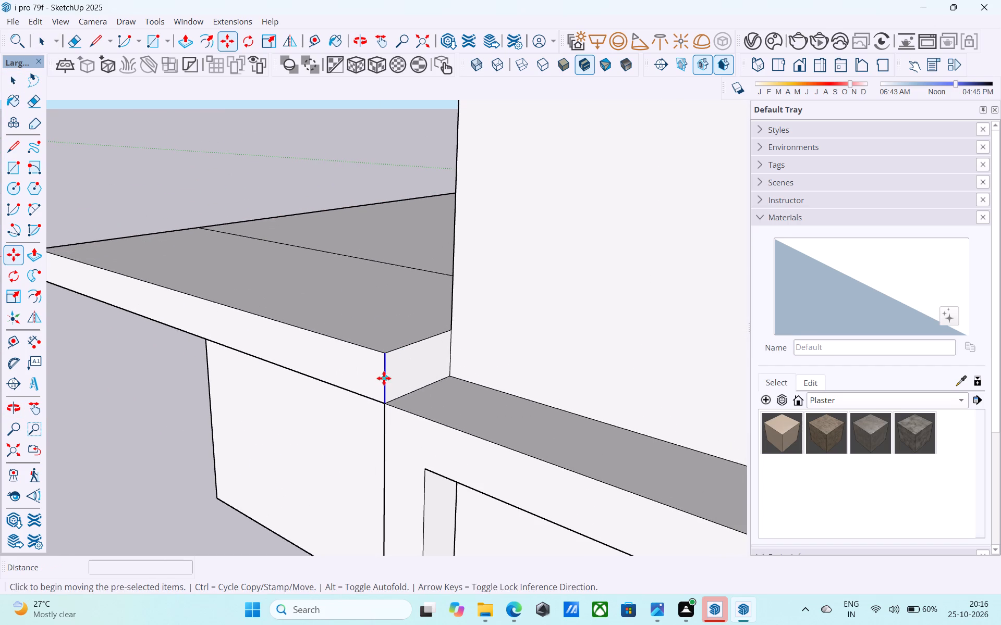
pyautogui.click(389, 356)
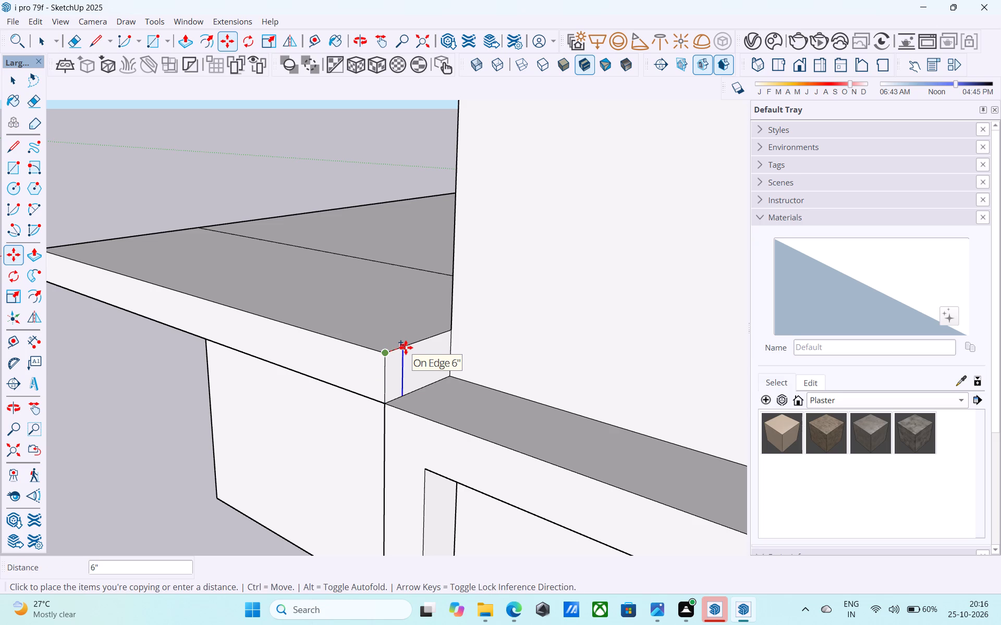
pyautogui.write("1'")
pyautogui.press('Return')
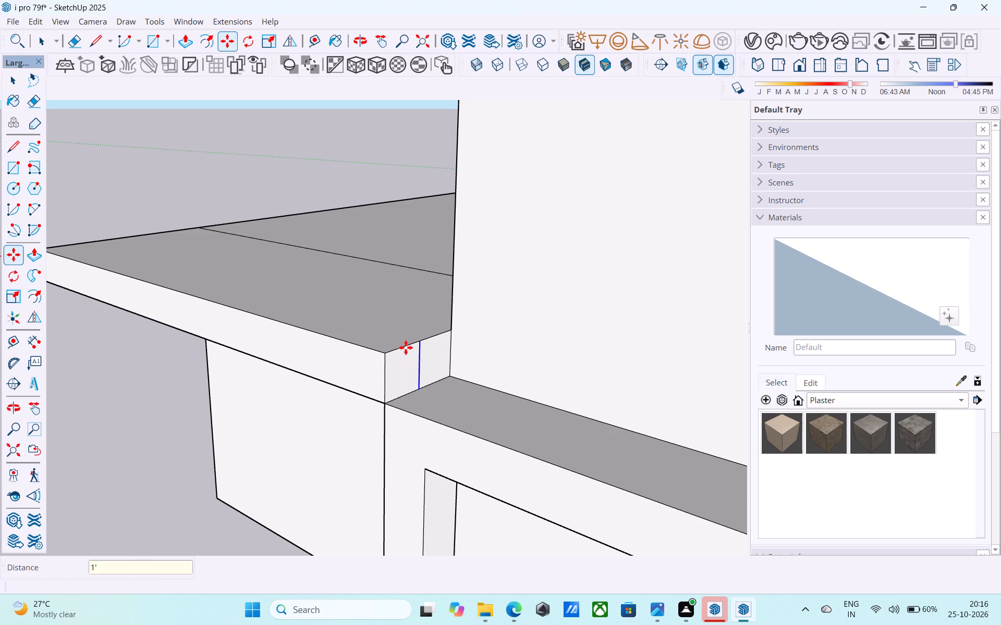
pyautogui.press('space')
# Push/Pull the 1' wide strip of the slab's end face 9' along the top of the canopy ledge.
pyautogui.scroll(-6, 404, 347)
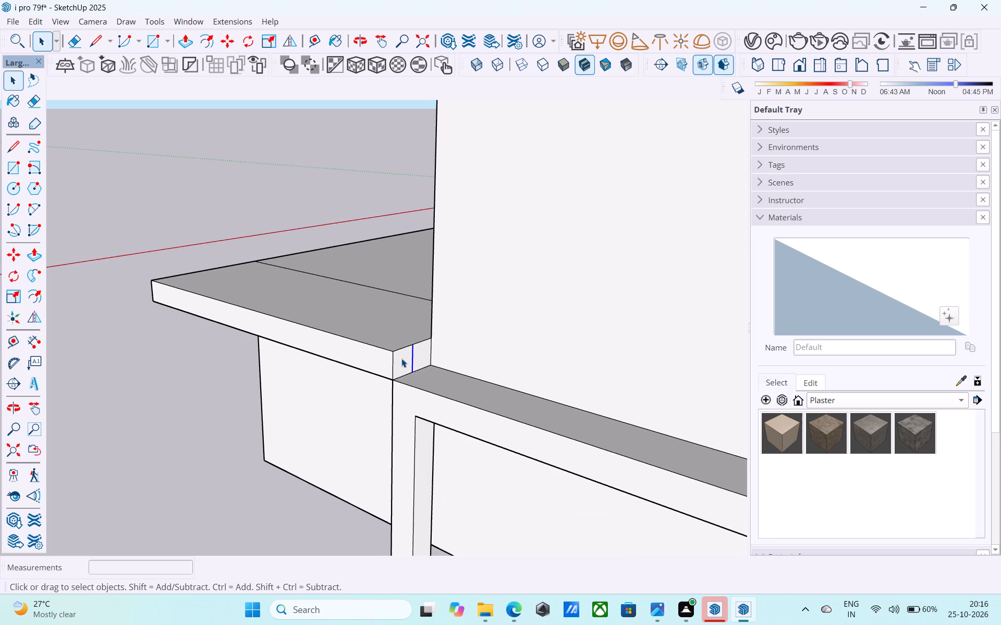
pyautogui.click(401, 358)
pyautogui.press('p')
pyautogui.click(401, 358)
pyautogui.scroll(-5, 422, 365)
pyautogui.scroll(-5, 541, 391)
pyautogui.moveTo(543, 394); pyautogui.dragTo(552, 396, button='middle')
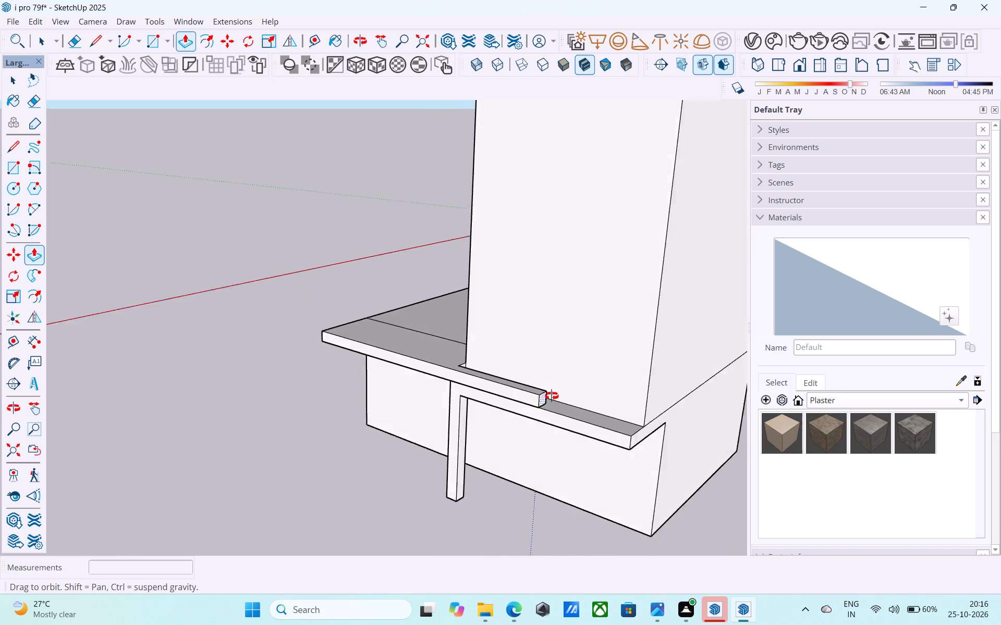
pyautogui.moveTo(552, 396); pyautogui.dragTo(630, 403, button='middle')
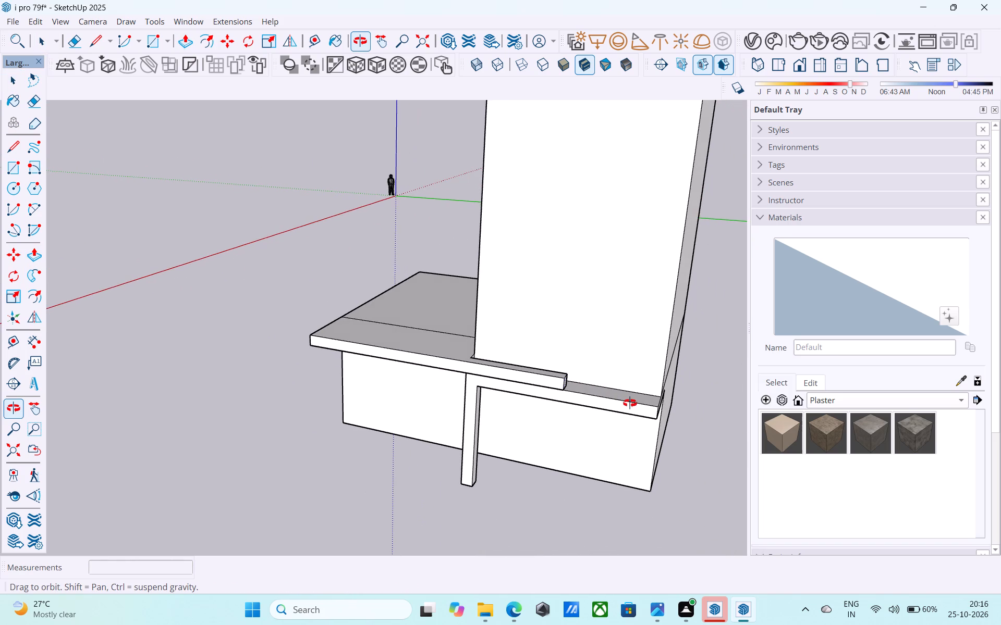
pyautogui.moveTo(630, 403); pyautogui.dragTo(634, 403, button='middle')
pyautogui.middleClick(634, 403)
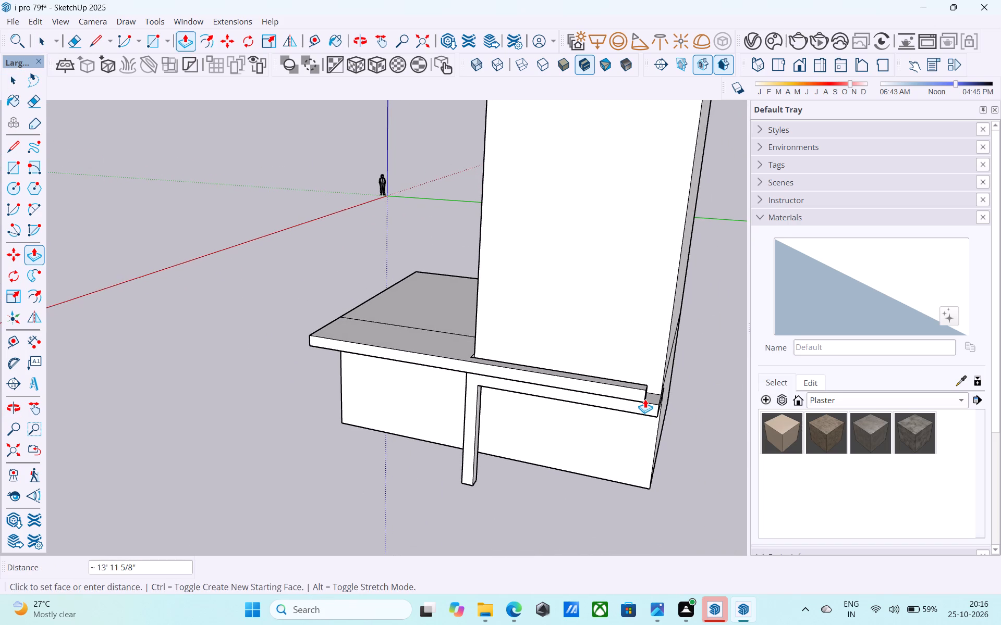
pyautogui.moveTo(596, 381); pyautogui.dragTo(627, 413, button='middle')
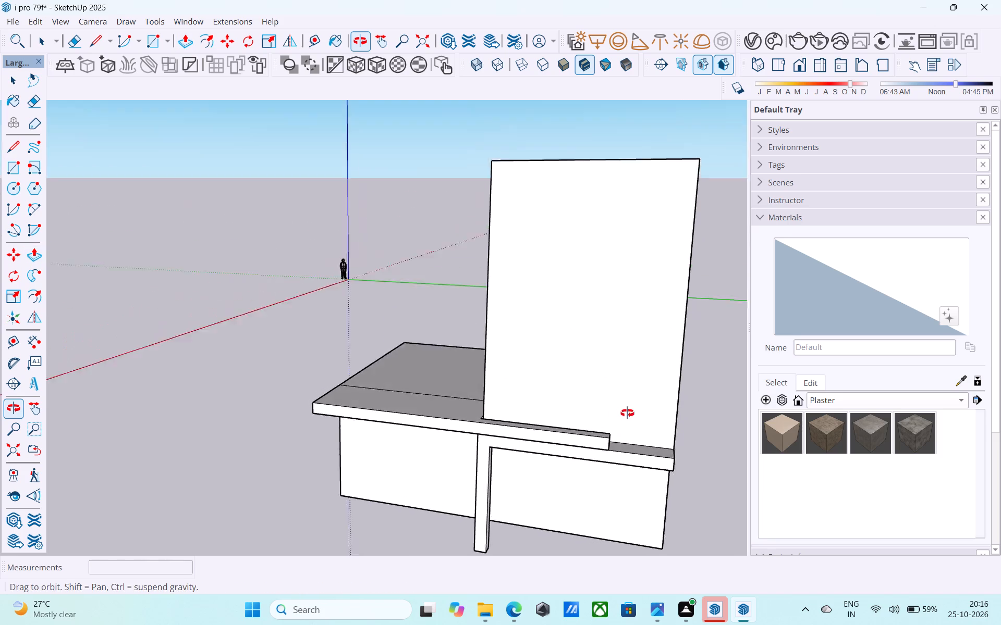
pyautogui.moveTo(627, 413); pyautogui.dragTo(633, 398, button='middle')
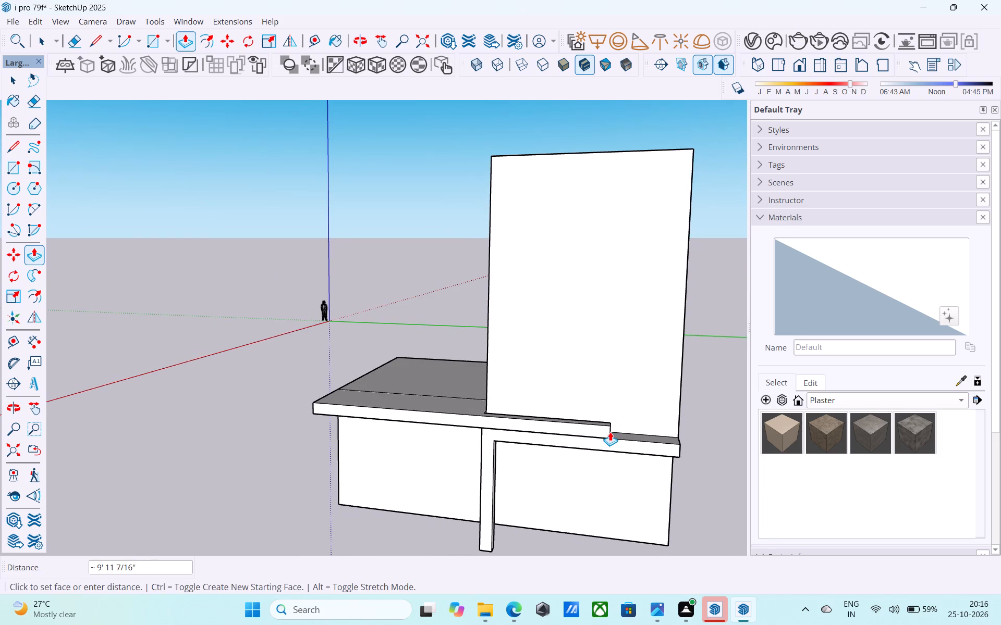
pyautogui.write("9'")
pyautogui.press('Return')
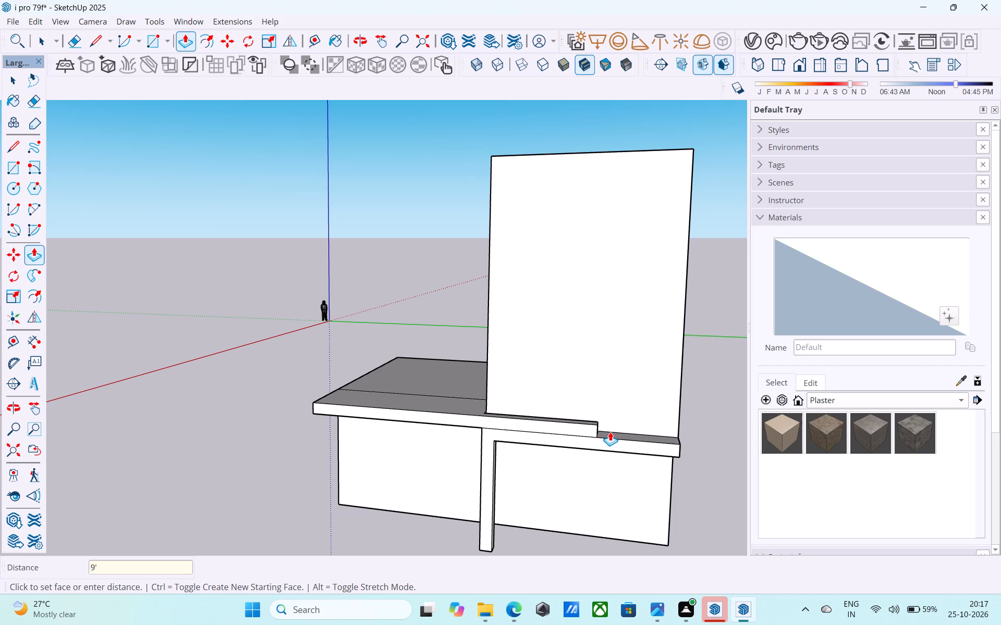
# Extend the end of the new raised strip on the canopy ledge by a further 1'.
pyautogui.scroll(-6, 607, 419)
pyautogui.moveTo(608, 418); pyautogui.dragTo(606, 476, button='middle')
pyautogui.middleClick(606, 476)
pyautogui.scroll(15, 604, 469)
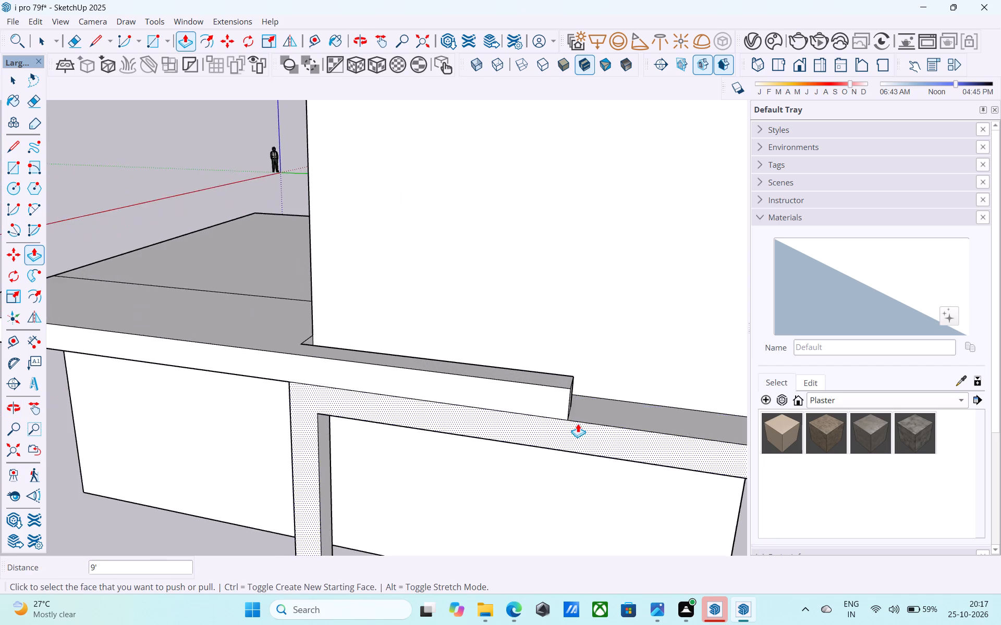
pyautogui.moveTo(578, 423); pyautogui.dragTo(490, 408, button='middle')
pyautogui.scroll(4, 486, 401)
pyautogui.click(498, 401)
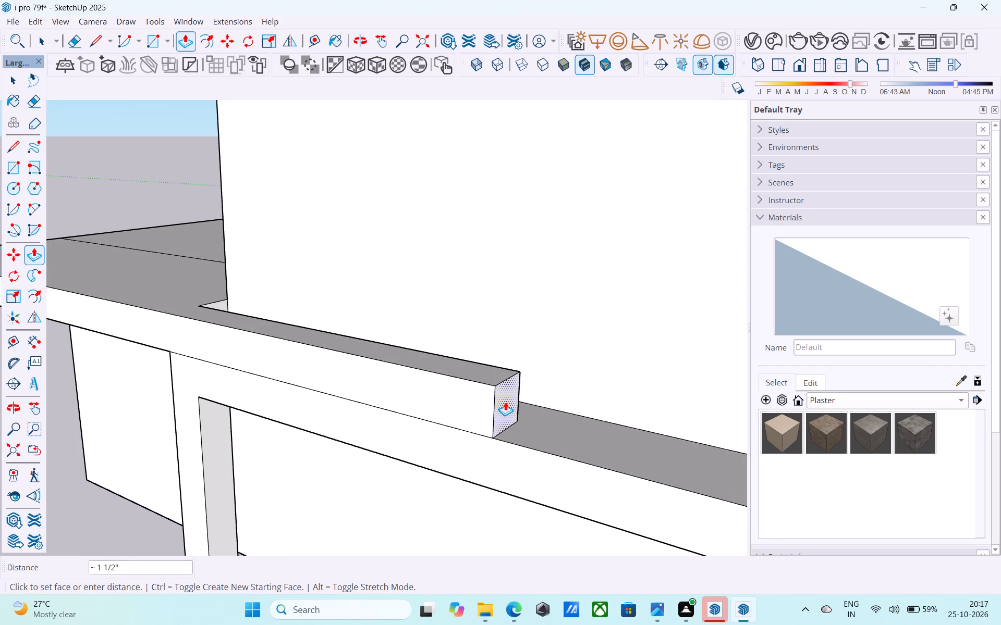
pyautogui.write("1'")
pyautogui.press('Return')
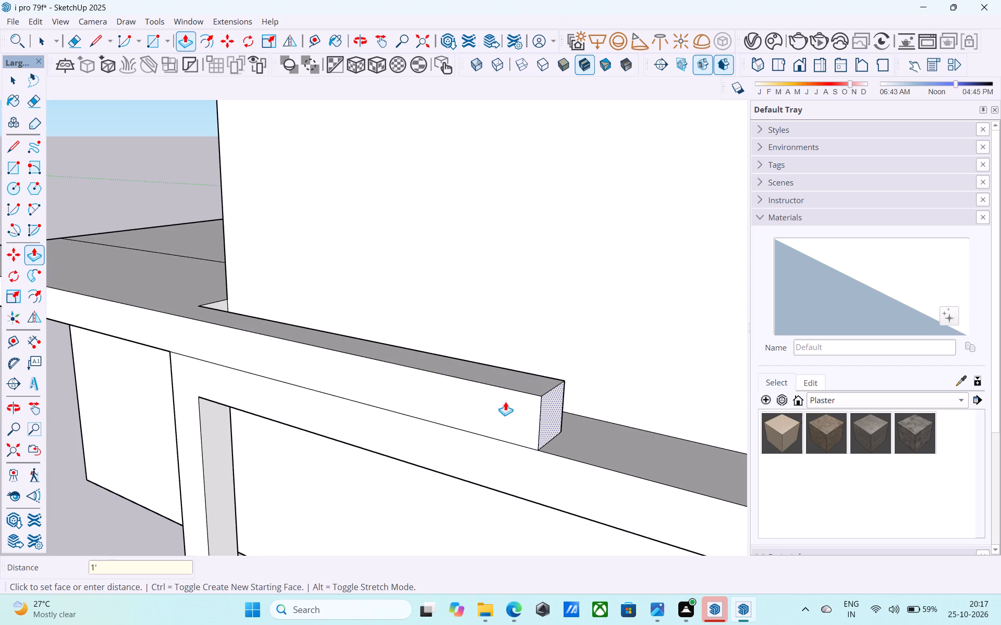
pyautogui.scroll(1, 505, 402)
pyautogui.scroll(-1, 496, 379)
pyautogui.press('space')
# Copy the top end edge of the raised strip 6" back along its upper face.
pyautogui.scroll(-2, 497, 379)
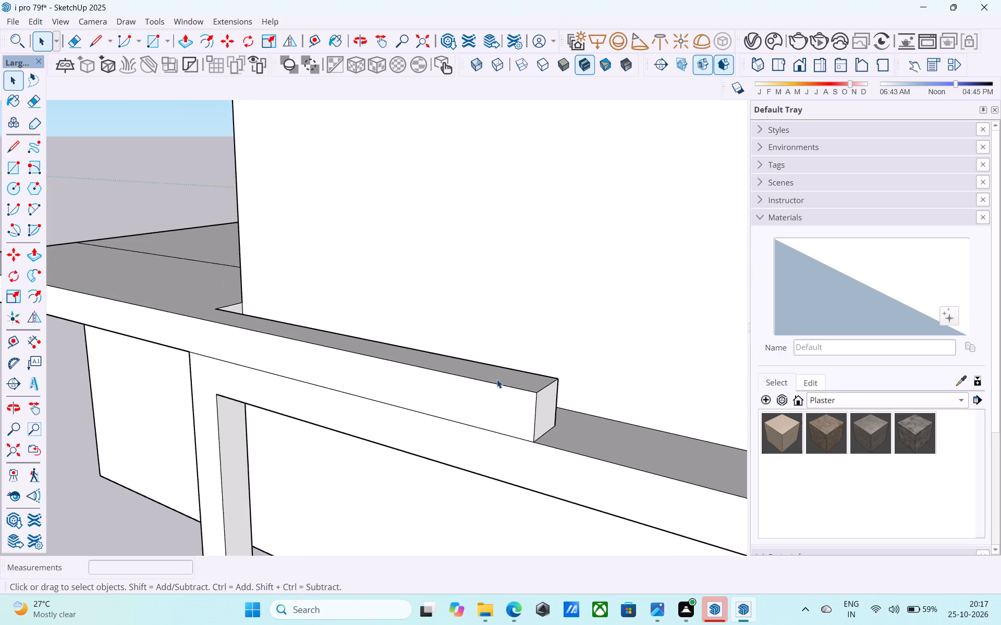
pyautogui.scroll(-2, 497, 379)
pyautogui.moveTo(497, 382); pyautogui.dragTo(540, 448, button='middle')
pyautogui.scroll(4, 536, 433)
pyautogui.click(563, 410)
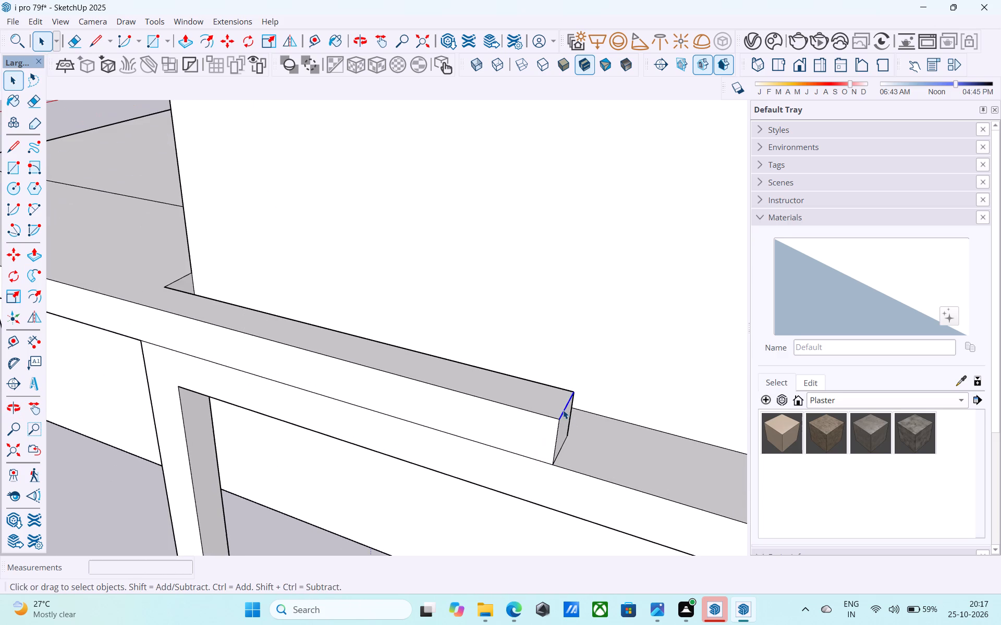
pyautogui.press('m')
pyautogui.click(556, 423)
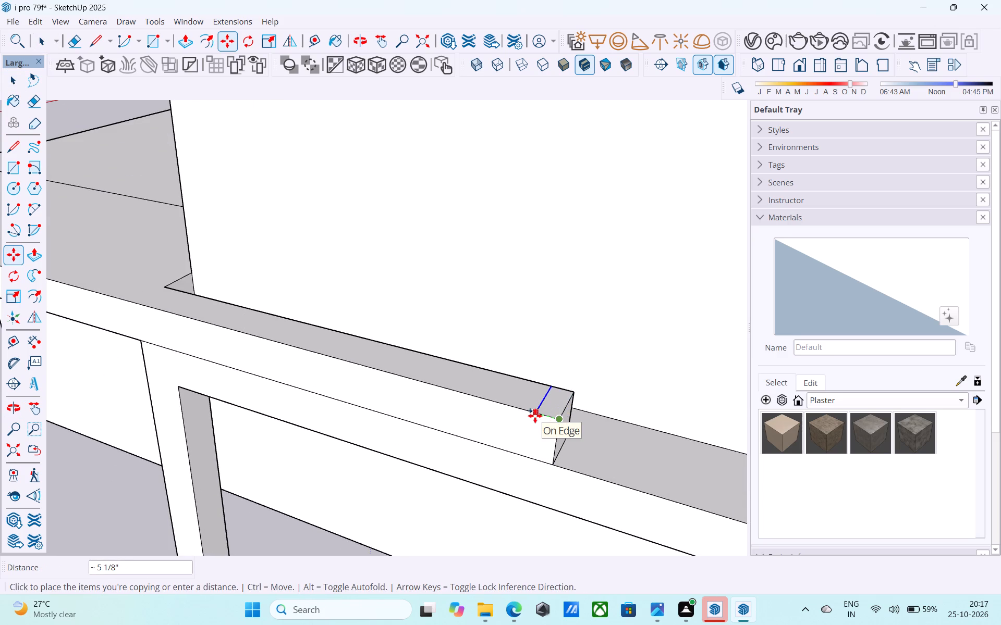
pyautogui.press('6')
pyautogui.hotkey('shift', '"')
pyautogui.press('Return')
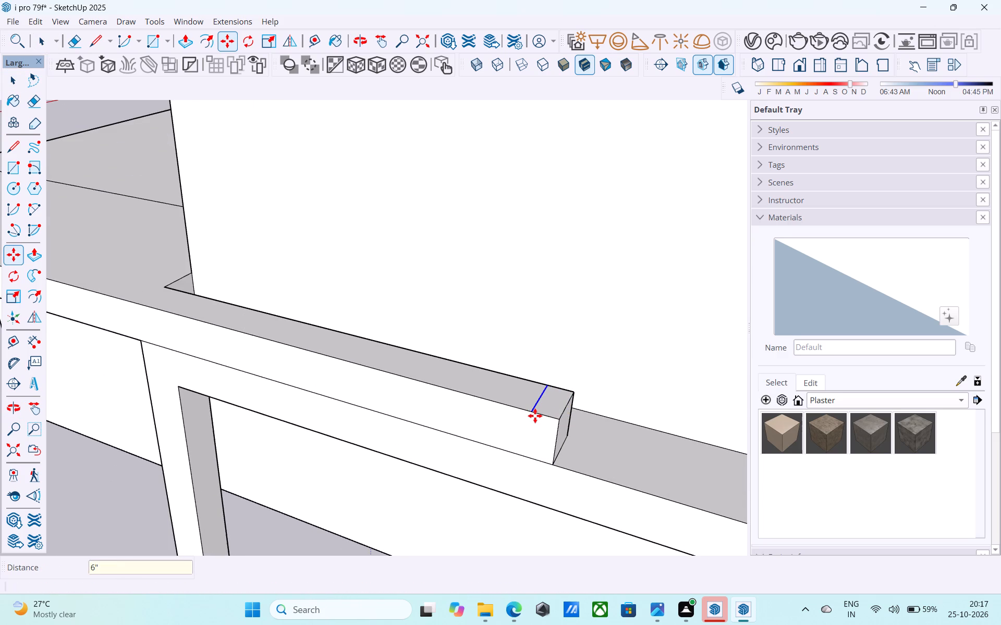
pyautogui.press('space')
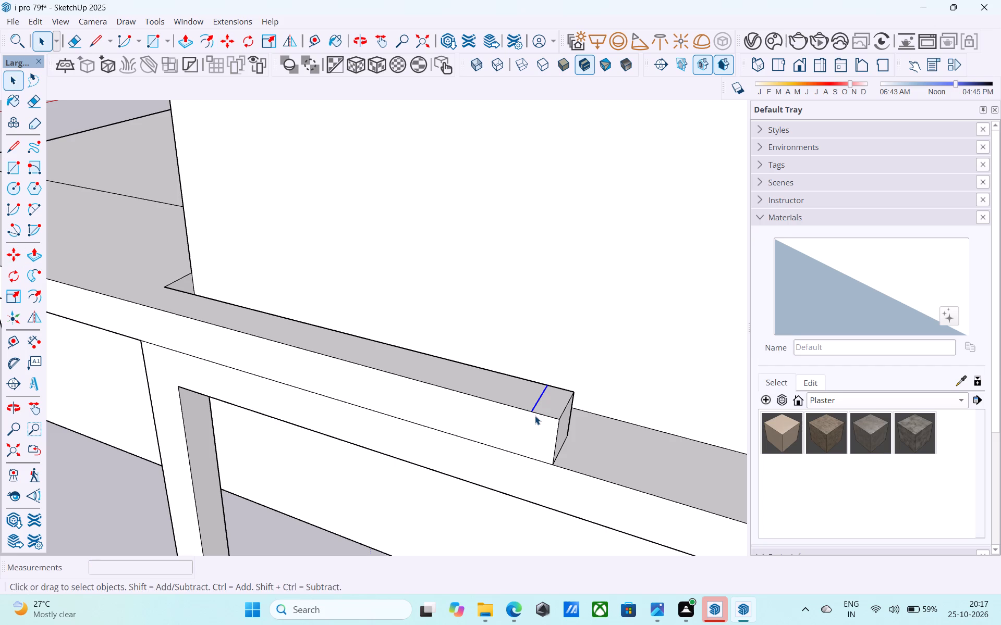
# Save the model under its existing name.
pyautogui.scroll(-5, 529, 397)
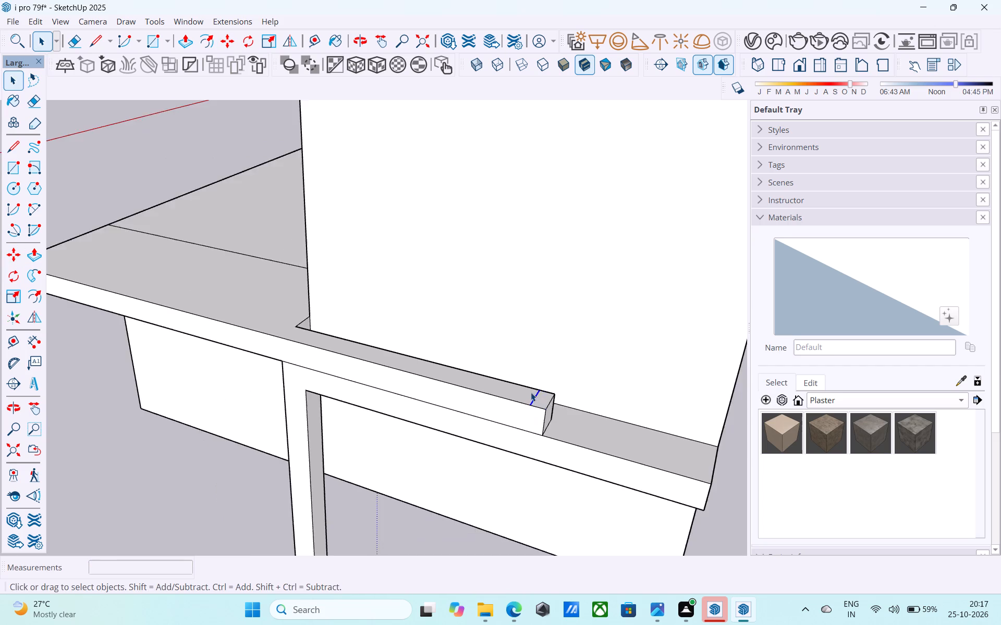
pyautogui.scroll(-6, 531, 392)
pyautogui.moveTo(517, 449); pyautogui.dragTo(526, 427, button='middle')
pyautogui.middleClick(526, 427)
pyautogui.scroll(-5, 509, 437)
pyautogui.moveTo(540, 389); pyautogui.dragTo(559, 372, button='middle')
pyautogui.moveTo(564, 366); pyautogui.dragTo(567, 360, button='middle')
pyautogui.scroll(3, 553, 372)
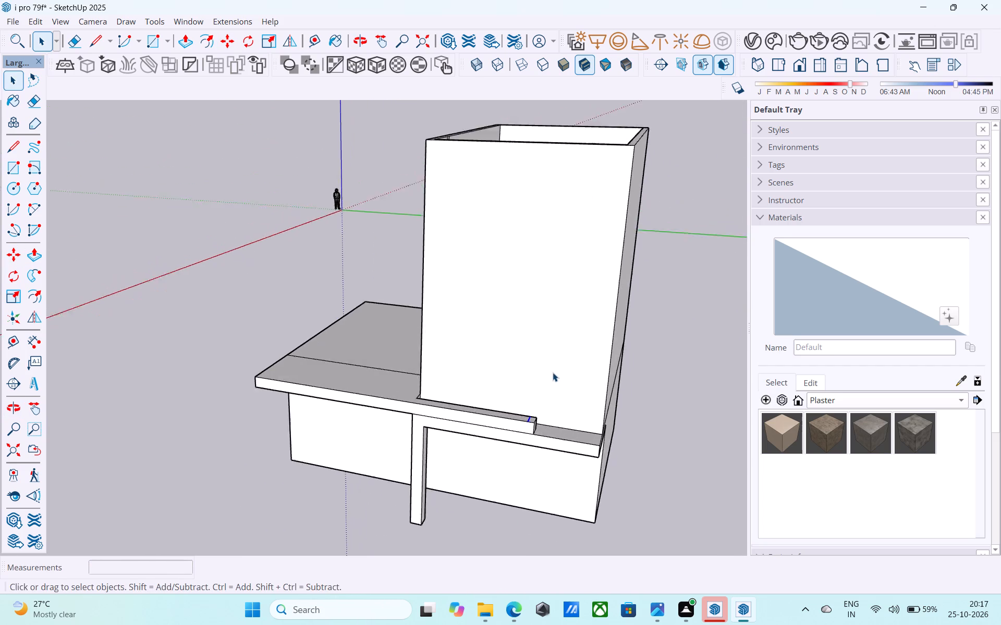
pyautogui.scroll(1, 553, 372)
pyautogui.moveTo(553, 372); pyautogui.dragTo(550, 420, button='middle')
pyautogui.hotkey('ctrl', 's')
# Pull the 6" end piece of the raised strip up 11' into a vertical post in front of the tower.
pyautogui.scroll(7, 534, 473)
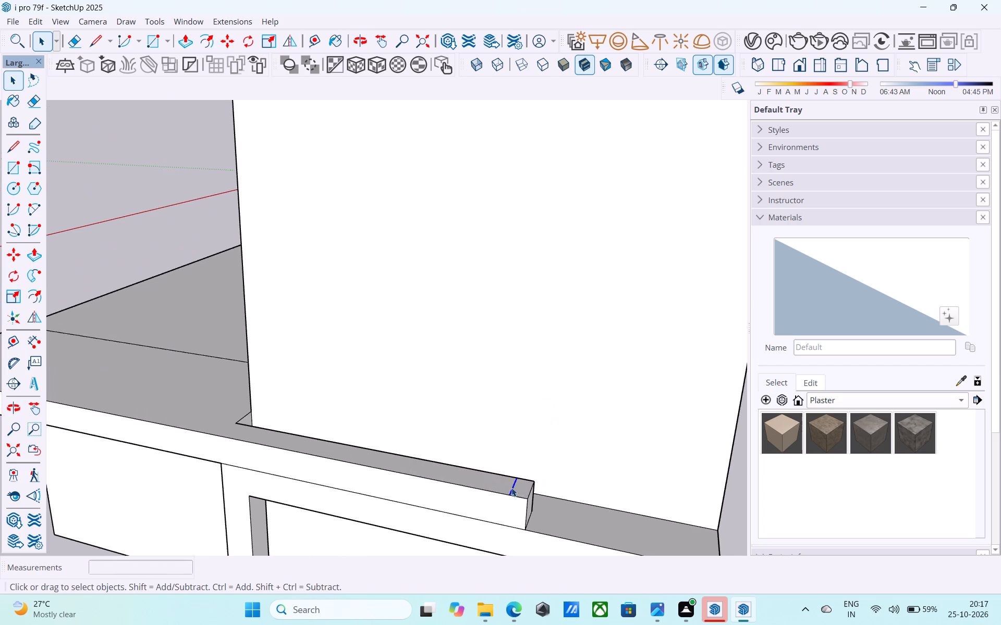
pyautogui.click(518, 487)
pyautogui.press('p')
pyautogui.click(518, 487)
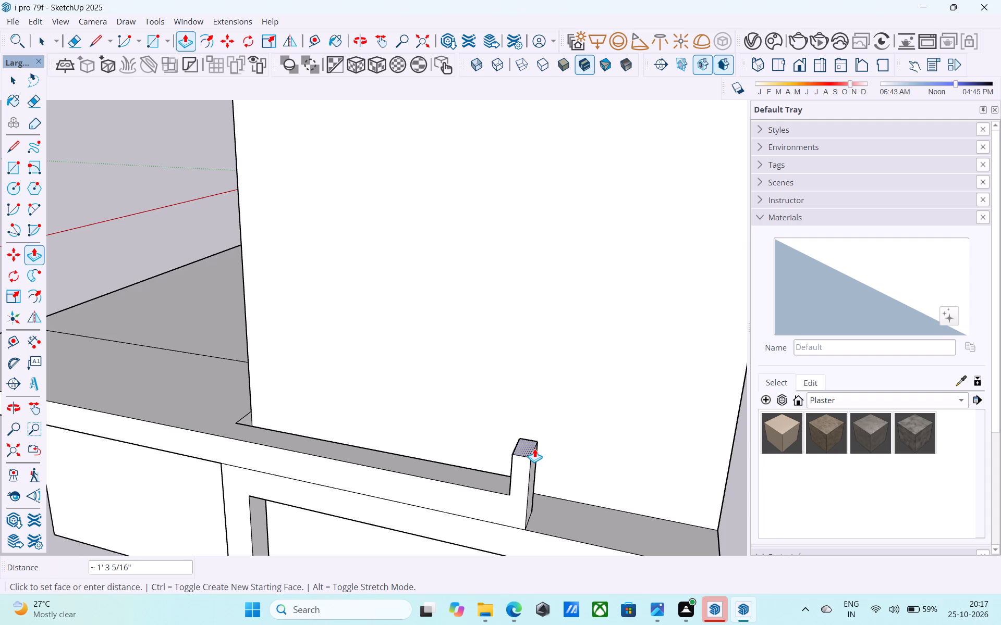
pyautogui.write('10')
pyautogui.press('BackSpace')
pyautogui.write("1'")
pyautogui.press('Return')
pyautogui.press('space')
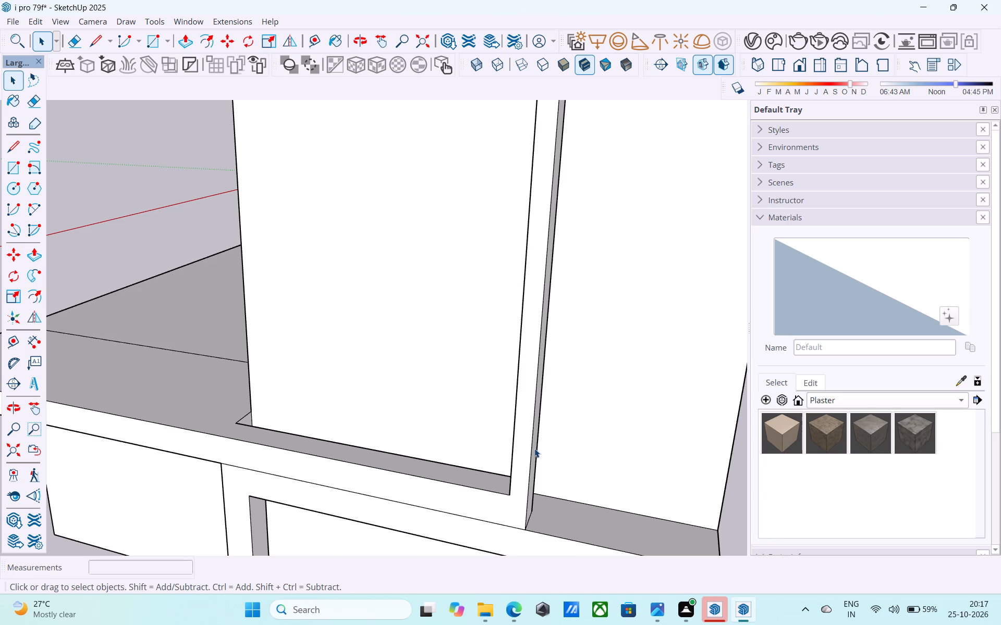
# Inspect the vertical post and raised strip against the tower wall from several angles.
pyautogui.scroll(-6, 527, 467)
pyautogui.moveTo(514, 532); pyautogui.dragTo(560, 452, button='middle')
pyautogui.scroll(-5, 545, 484)
pyautogui.moveTo(523, 517); pyautogui.dragTo(503, 508, button='middle')
pyautogui.middleClick(503, 508)
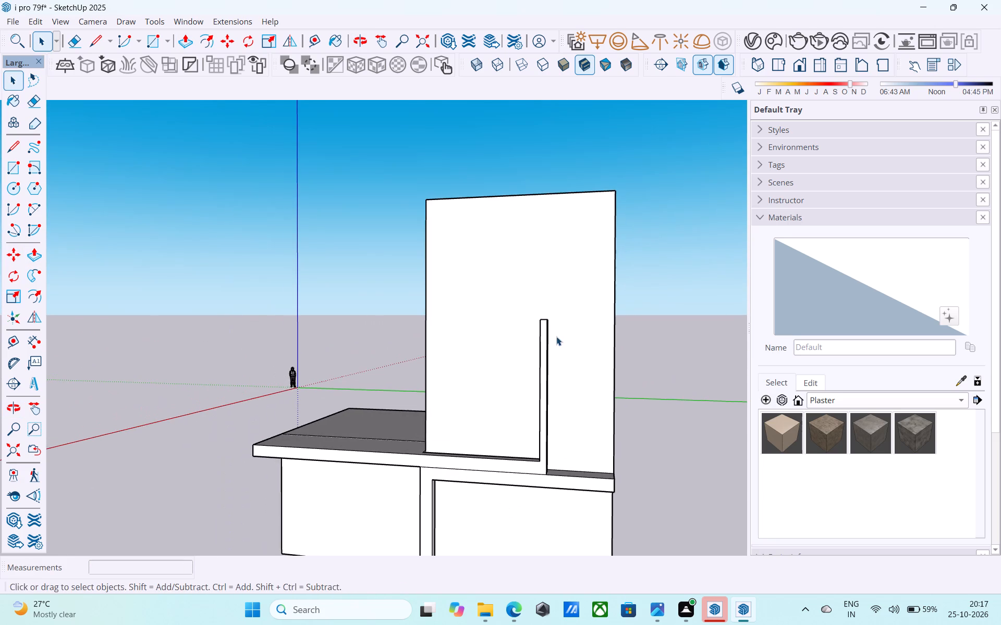
pyautogui.moveTo(556, 336); pyautogui.dragTo(543, 329, button='middle')
pyautogui.middleClick(543, 329)
pyautogui.scroll(5, 542, 330)
pyautogui.scroll(-5, 535, 341)
pyautogui.moveTo(534, 348); pyautogui.dragTo(553, 416, button='middle')
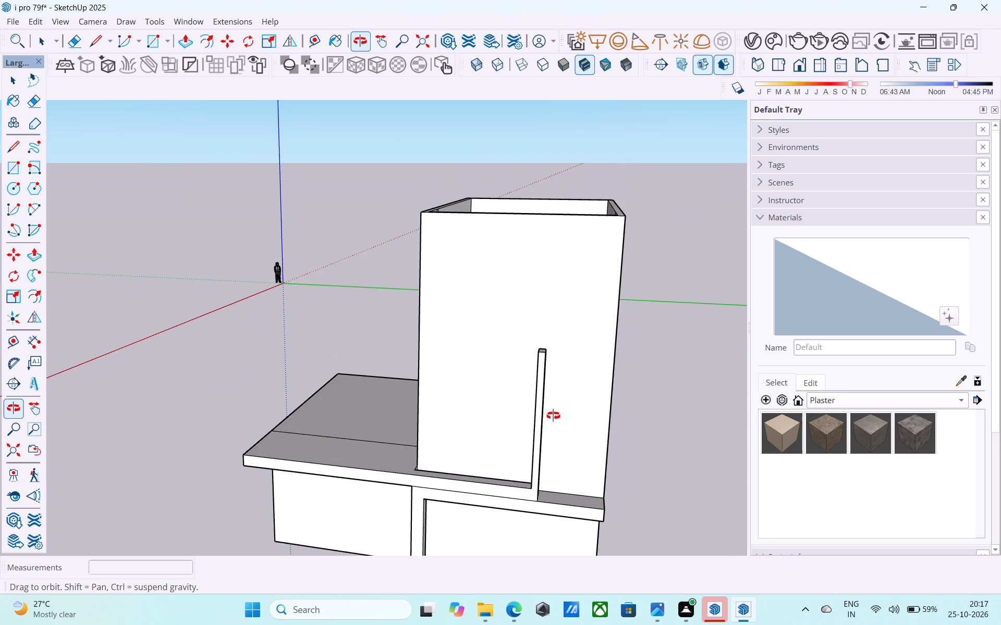
pyautogui.moveTo(553, 416); pyautogui.dragTo(634, 361, button='middle')
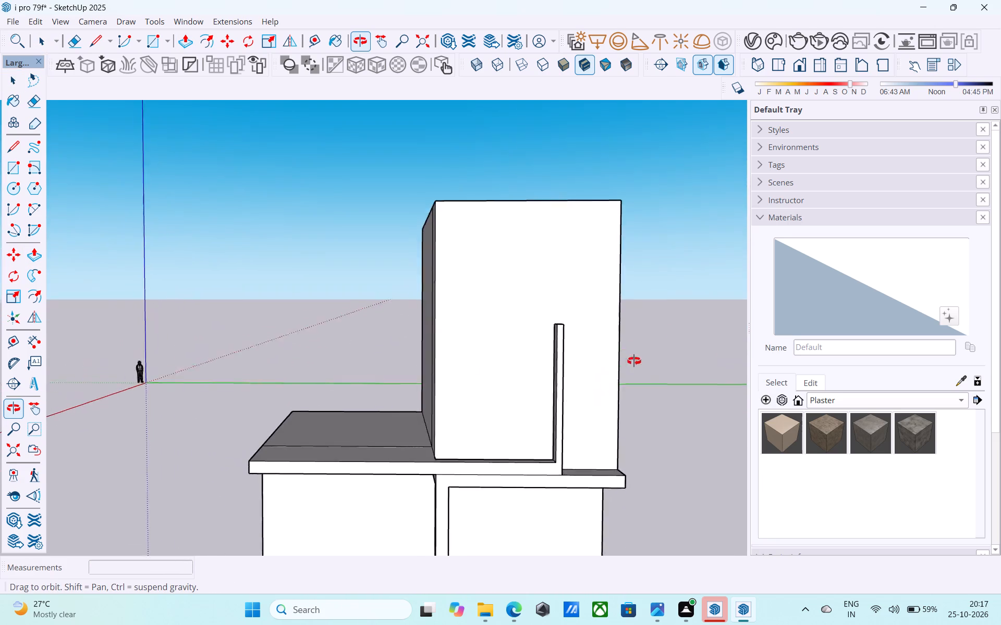
pyautogui.moveTo(634, 361); pyautogui.dragTo(692, 335, button='middle')
pyautogui.scroll(5, 692, 334)
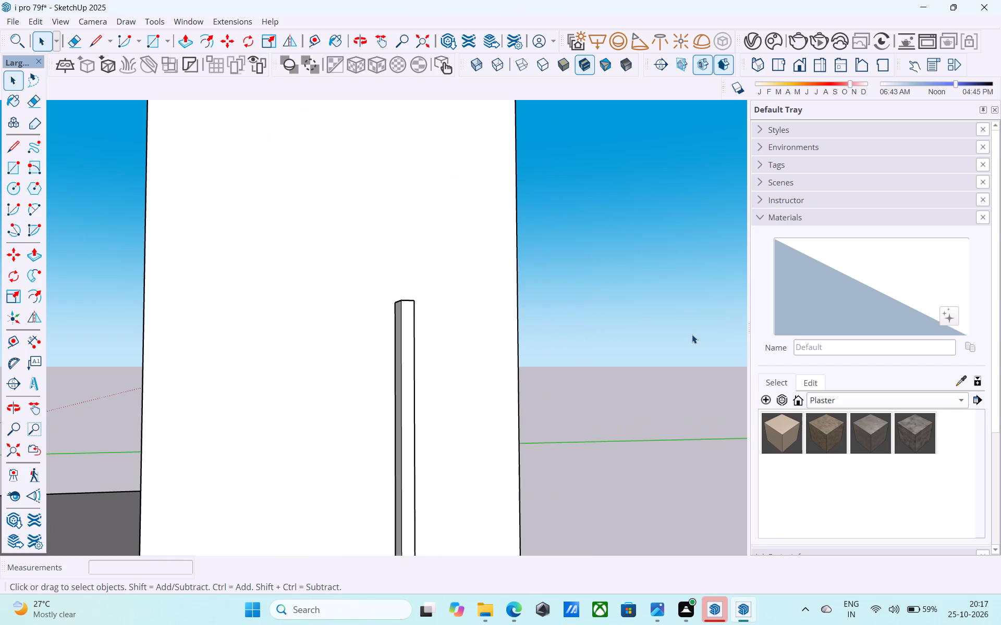
pyautogui.scroll(-7, 692, 334)
pyautogui.moveTo(691, 333); pyautogui.dragTo(640, 343, button='middle')
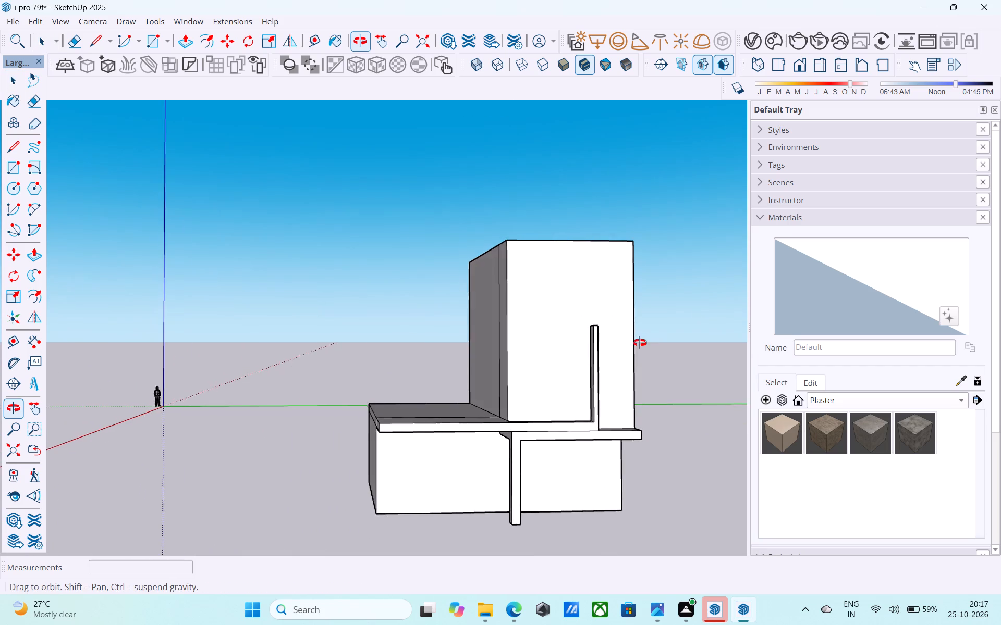
# Push/Pull the narrow side face of the vertical post, on the side toward the lower roof slab, by 3".
pyautogui.moveTo(640, 343); pyautogui.dragTo(602, 348, button='middle')
pyautogui.scroll(-1, 602, 348)
pyautogui.moveTo(602, 348); pyautogui.dragTo(542, 423, button='middle')
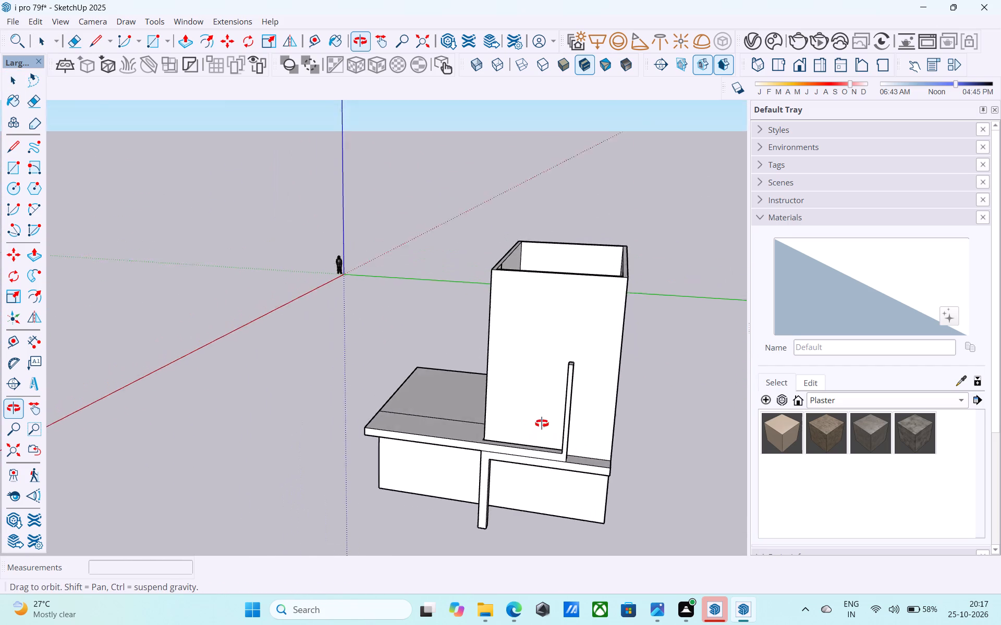
pyautogui.moveTo(542, 423); pyautogui.dragTo(609, 378, button='middle')
pyautogui.scroll(13, 583, 384)
pyautogui.moveTo(575, 383); pyautogui.dragTo(647, 383, button='middle')
pyautogui.scroll(6, 649, 383)
pyautogui.click(632, 372)
pyautogui.click(626, 370)
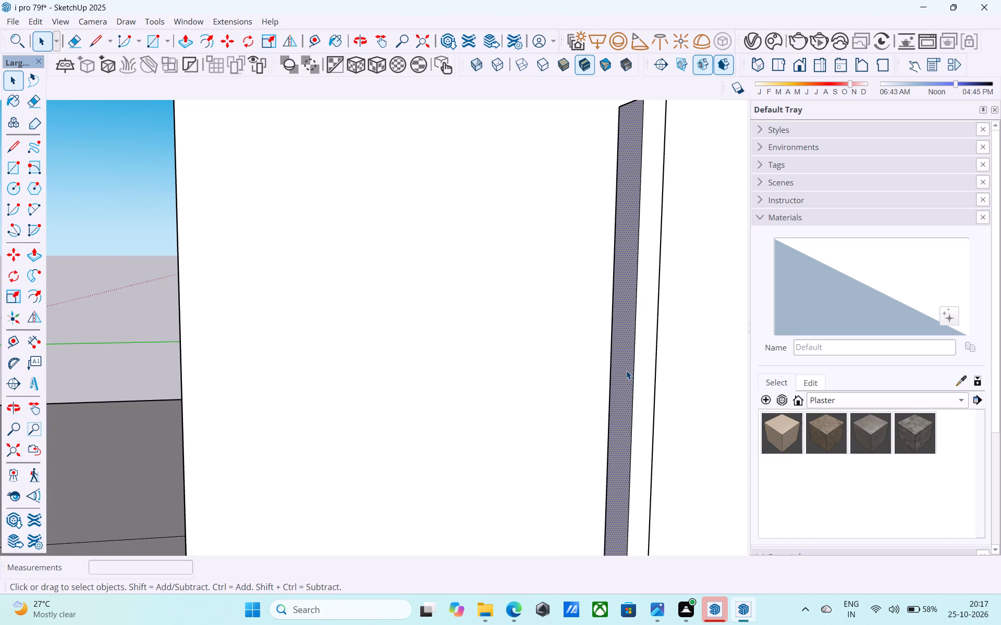
pyautogui.press('p')
pyautogui.click(626, 370)
pyautogui.write('3"')
pyautogui.press('Return')
pyautogui.press('space')
# Inspect the vertical post against the tower wall and the raised strip from several angles.
pyautogui.scroll(-6, 557, 369)
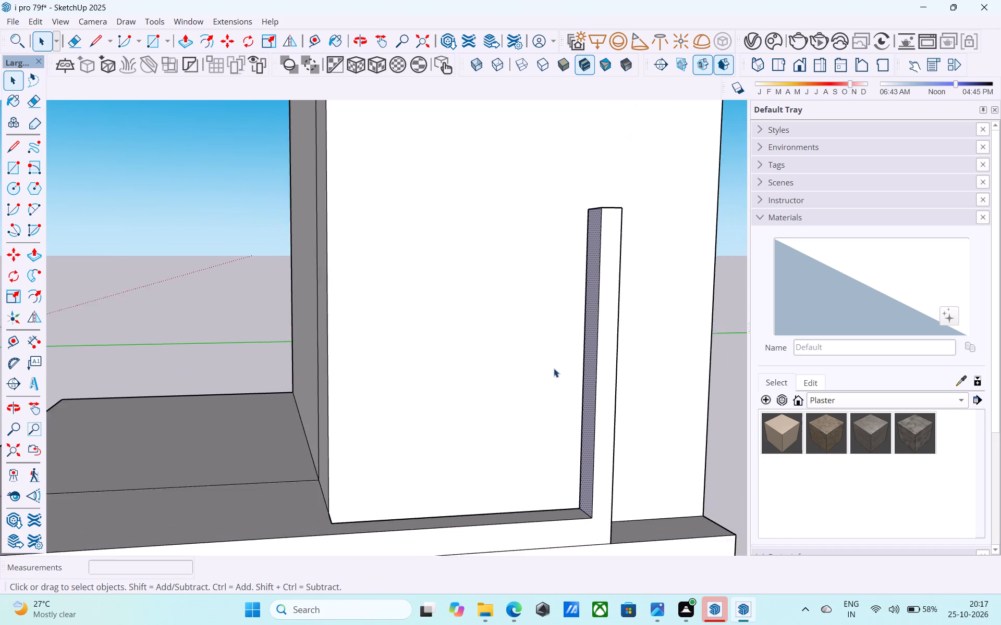
pyautogui.moveTo(552, 367); pyautogui.dragTo(520, 371, button='middle')
pyautogui.middleClick(520, 371)
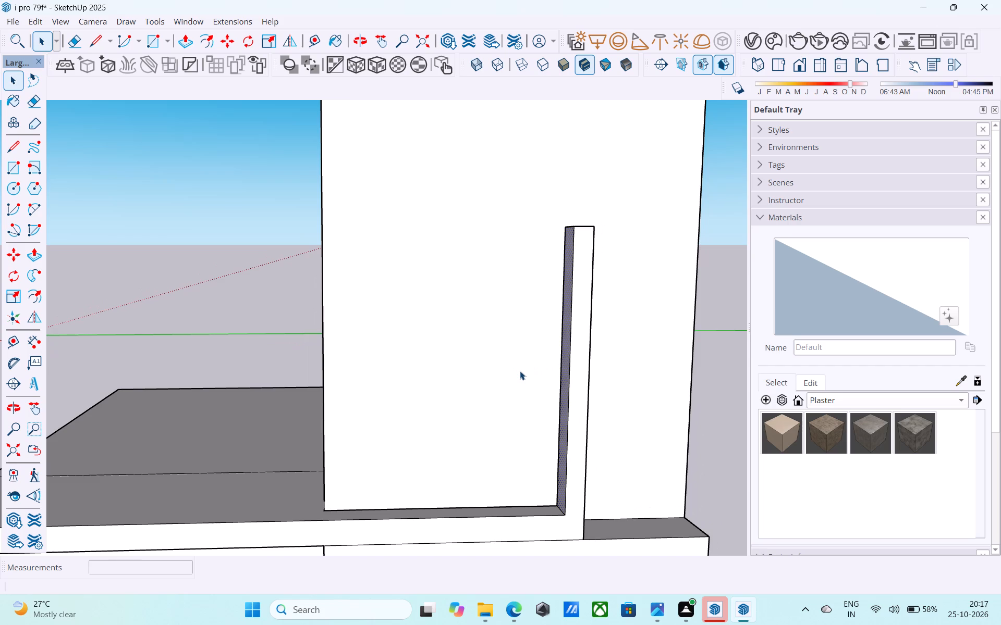
pyautogui.moveTo(520, 371); pyautogui.dragTo(520, 361, button='middle')
pyautogui.scroll(-6, 515, 355)
pyautogui.moveTo(509, 364); pyautogui.dragTo(419, 378, button='middle')
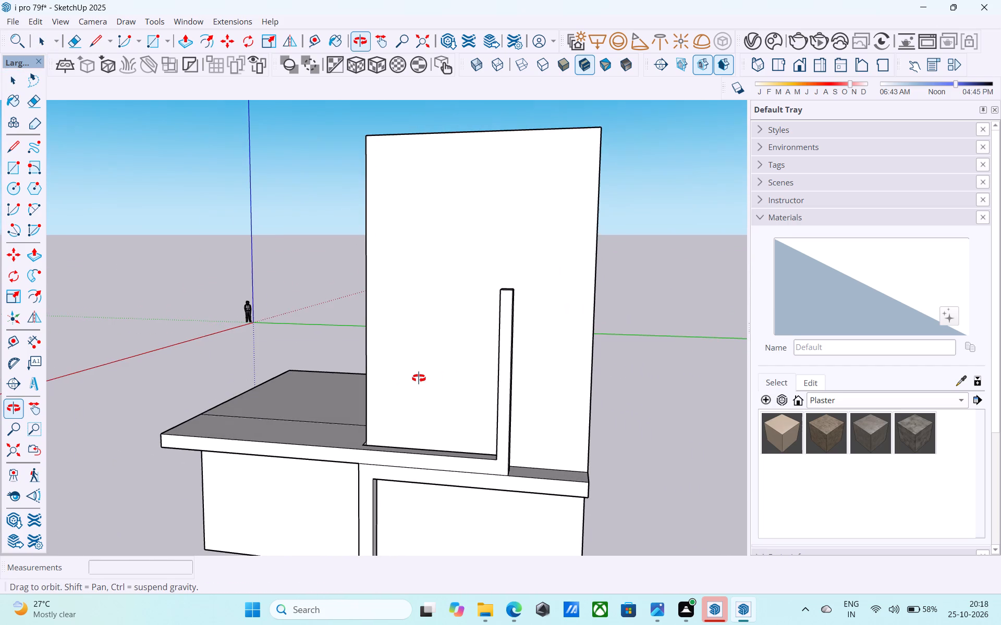
pyautogui.moveTo(419, 378); pyautogui.dragTo(402, 386, button='middle')
pyautogui.scroll(5, 431, 266)
pyautogui.scroll(-5, 444, 271)
pyautogui.moveTo(440, 289); pyautogui.dragTo(446, 286, button='middle')
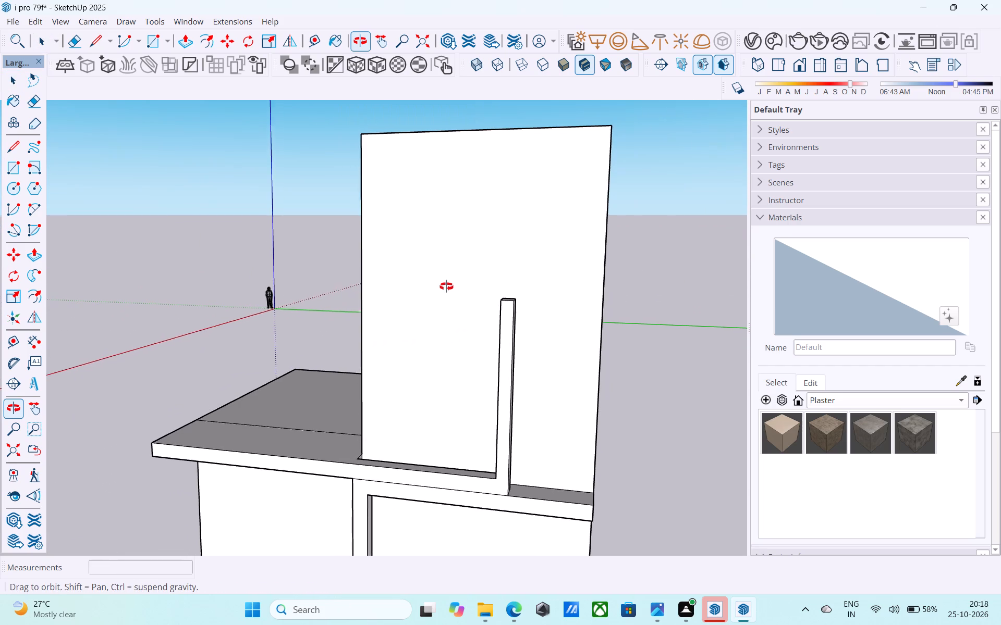
pyautogui.moveTo(446, 286); pyautogui.dragTo(356, 303, button='middle')
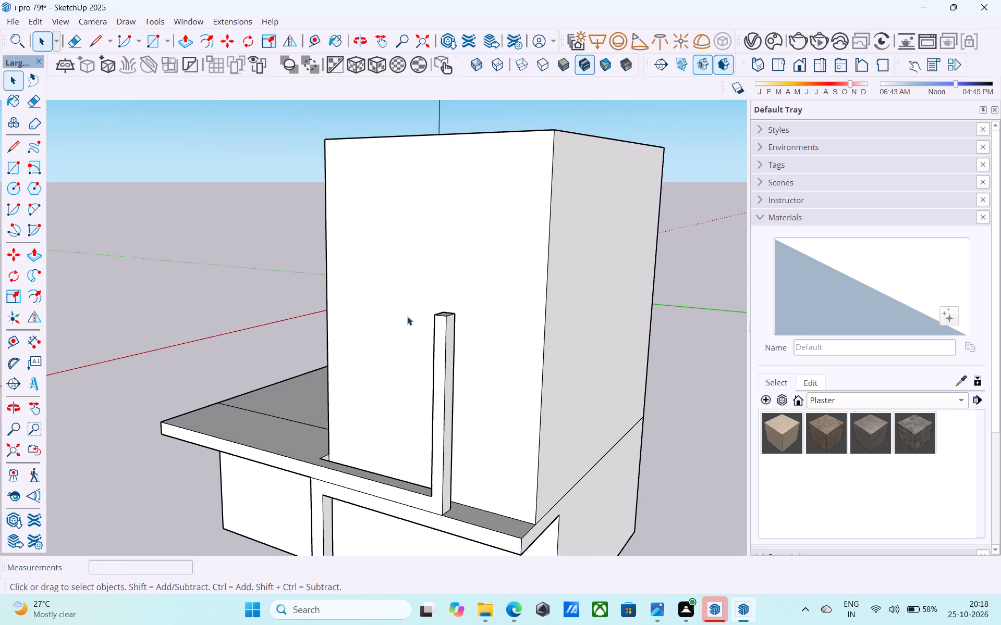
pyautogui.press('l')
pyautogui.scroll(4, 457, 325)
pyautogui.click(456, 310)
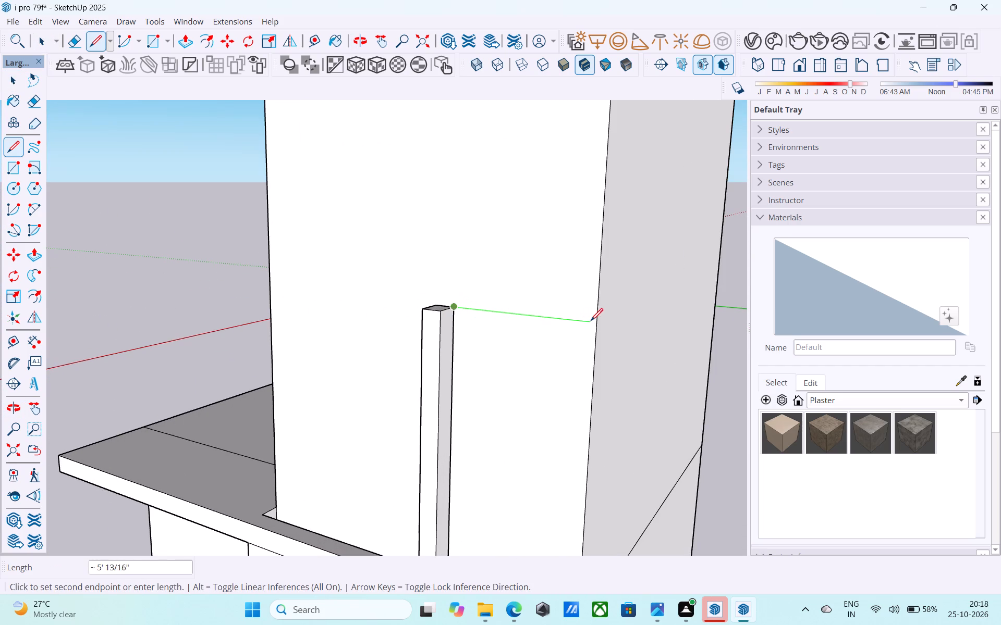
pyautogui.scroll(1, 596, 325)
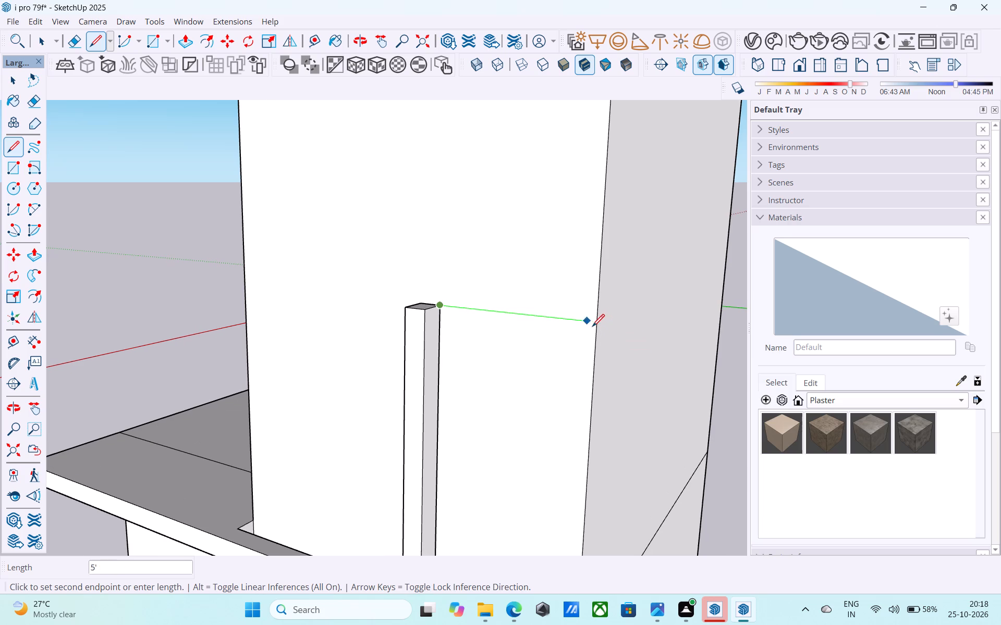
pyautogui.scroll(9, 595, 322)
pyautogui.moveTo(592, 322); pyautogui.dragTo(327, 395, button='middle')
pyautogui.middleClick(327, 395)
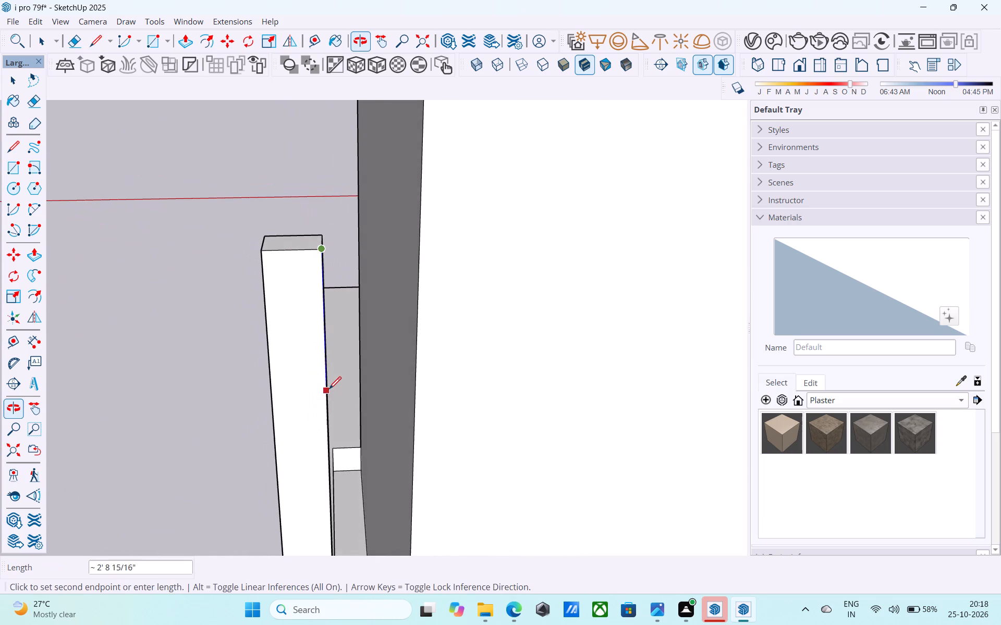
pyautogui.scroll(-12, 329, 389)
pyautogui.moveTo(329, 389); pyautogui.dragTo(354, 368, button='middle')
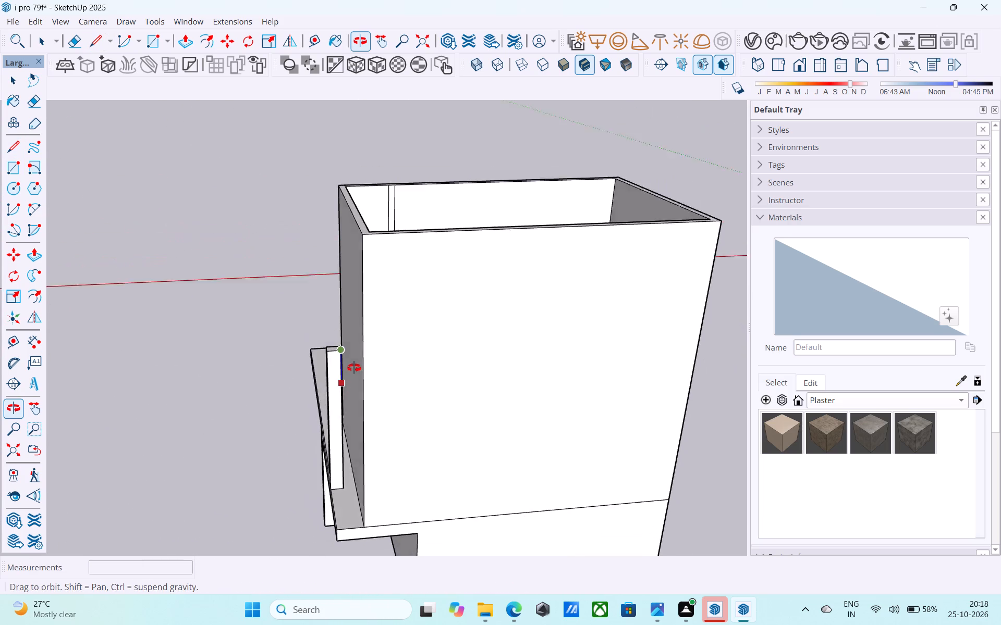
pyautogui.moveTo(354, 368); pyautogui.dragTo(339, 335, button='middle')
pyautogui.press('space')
# Copy the top edge of the vertical post's outer side face 6" down that face.
pyautogui.scroll(10, 329, 341)
pyautogui.moveTo(322, 324); pyautogui.dragTo(361, 329, button='middle')
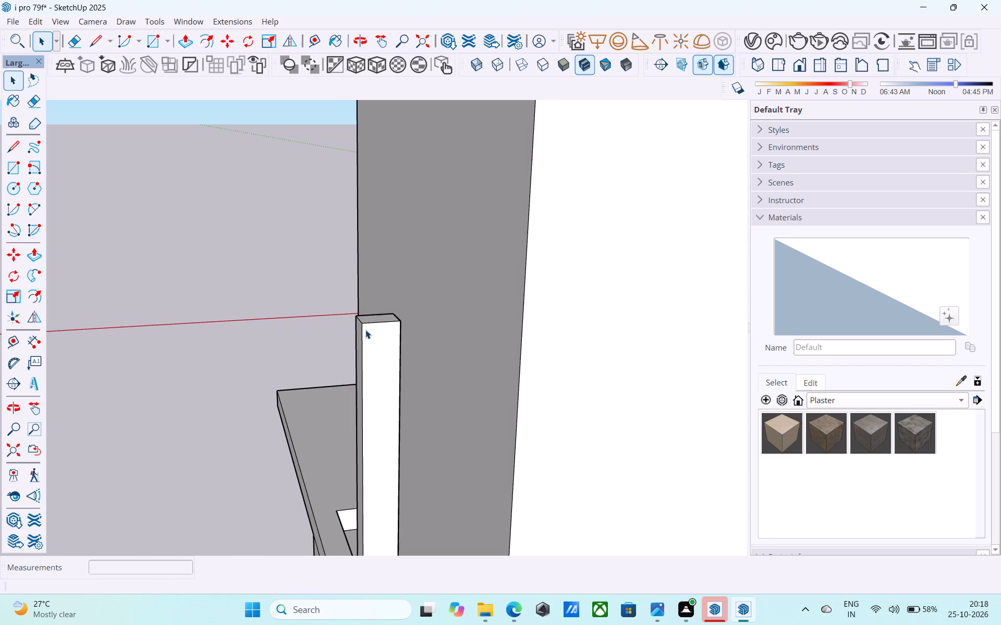
pyautogui.click(372, 323)
pyautogui.press('m')
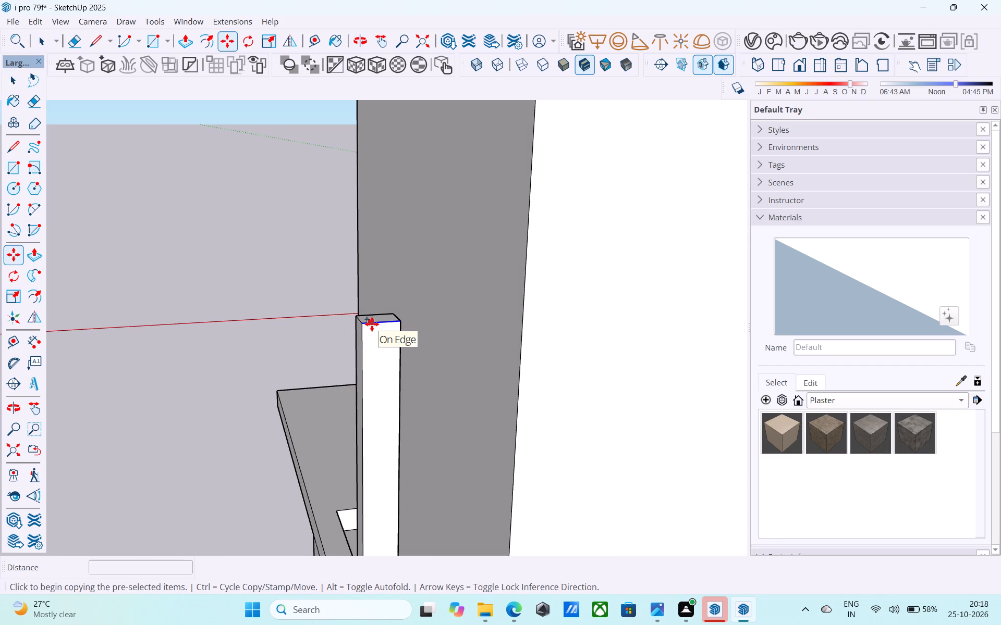
pyautogui.scroll(4, 372, 324)
pyautogui.click(359, 326)
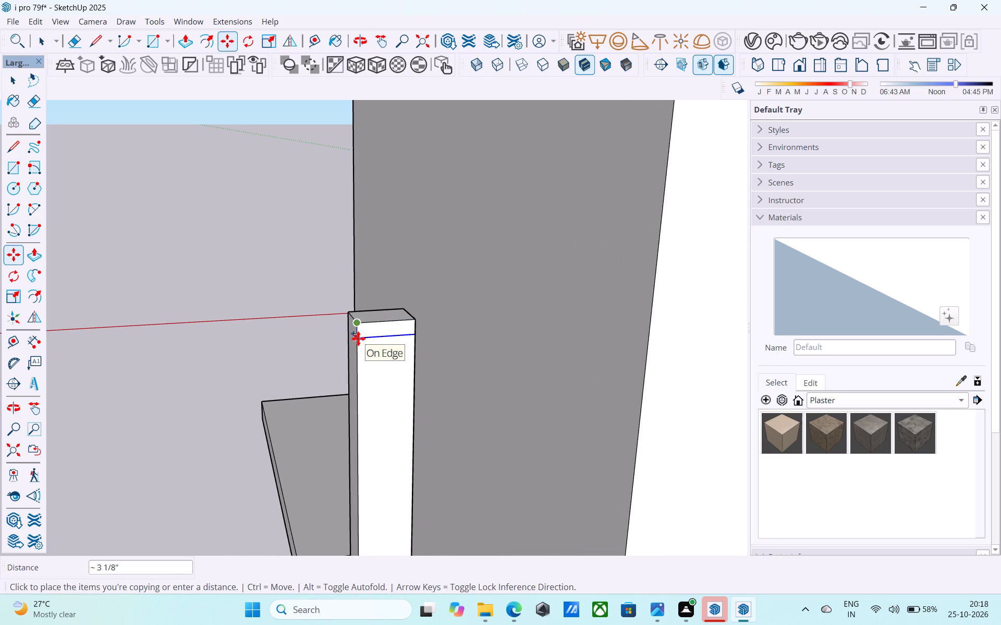
pyautogui.write('6"')
pyautogui.press('Return')
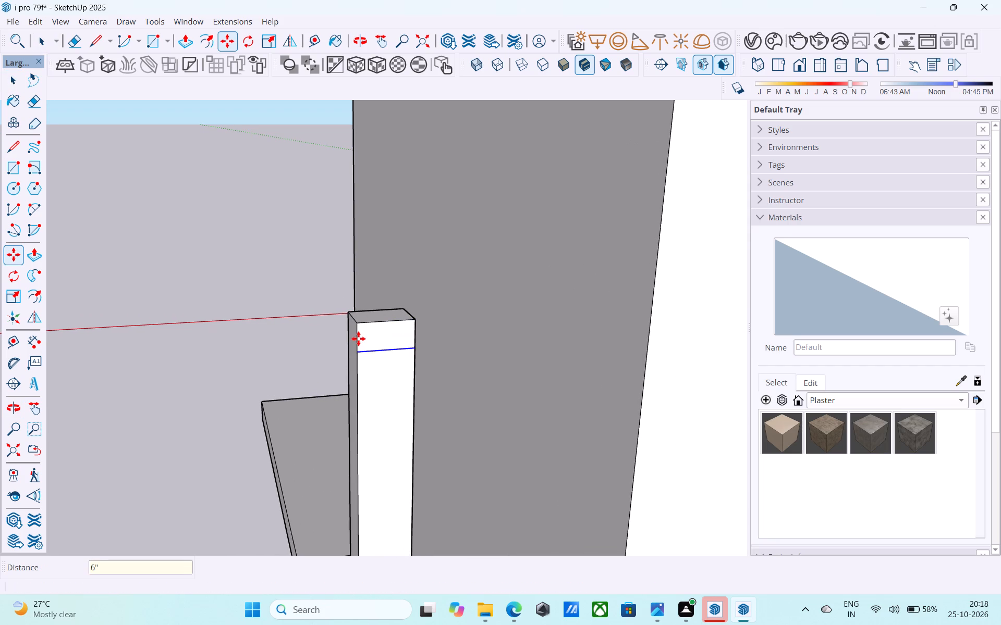
pyautogui.press('space')
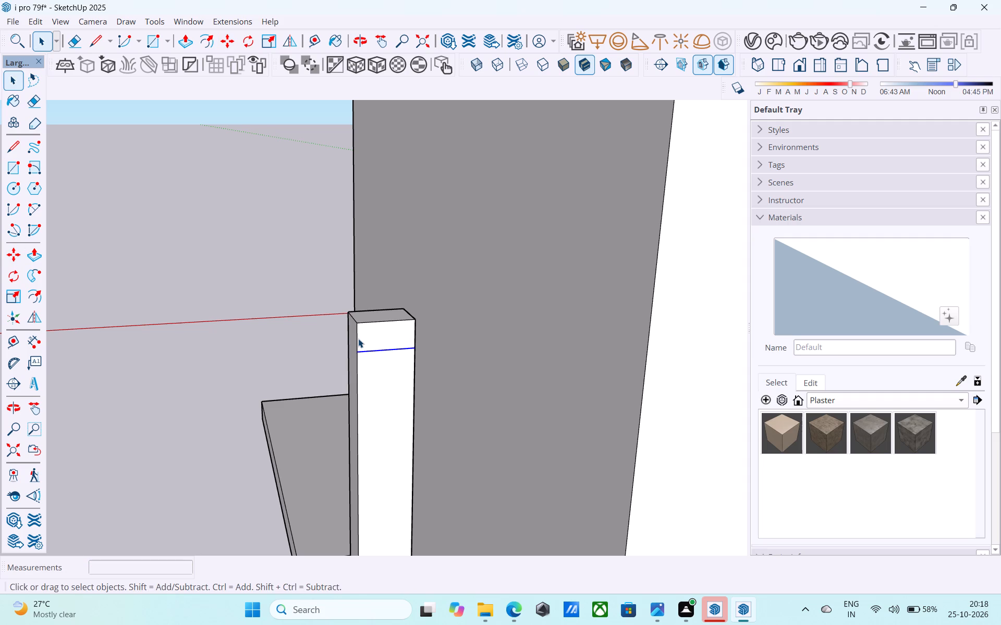
# Pull the 6" top piece of the post's outer side face out 5' into a horizontal arm toward the tower's corner.
pyautogui.scroll(-5, 392, 309)
pyautogui.moveTo(392, 313); pyautogui.dragTo(544, 299, button='middle')
pyautogui.scroll(5, 569, 322)
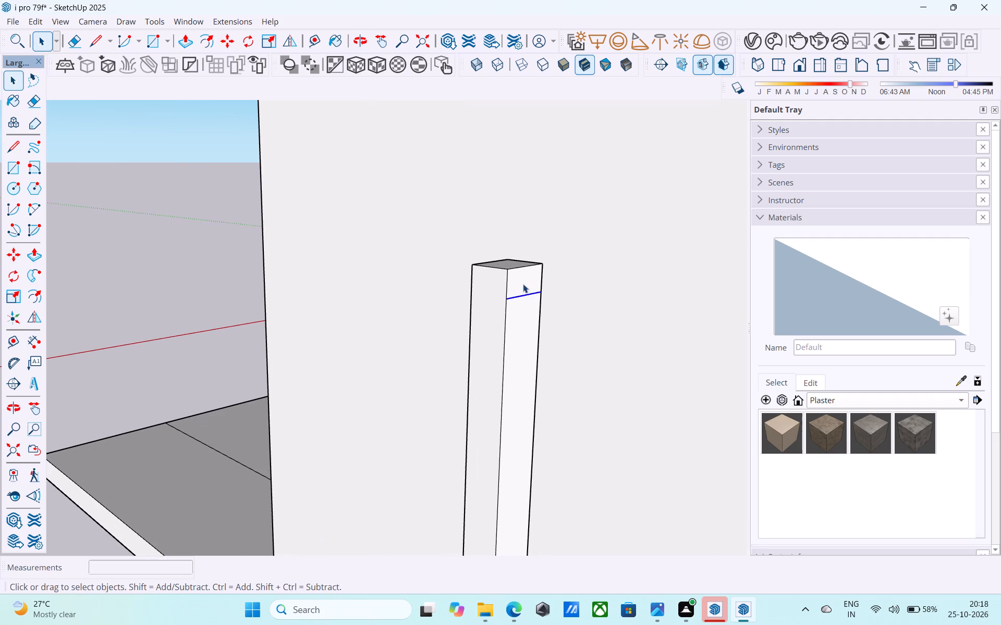
pyautogui.click(524, 285)
pyautogui.press('p')
pyautogui.click(521, 277)
pyautogui.scroll(-5, 530, 294)
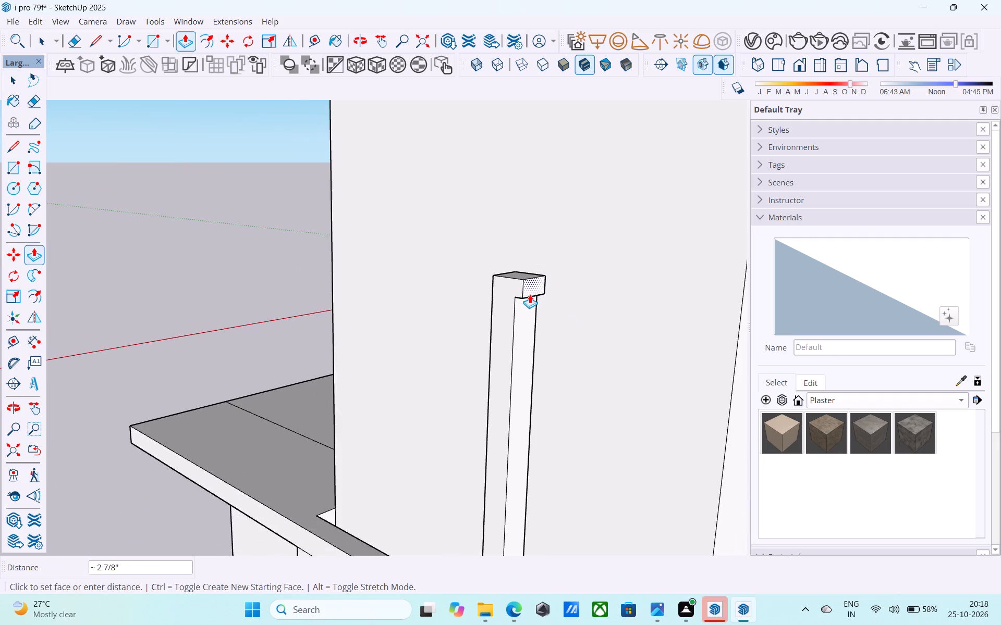
pyautogui.scroll(-9, 530, 294)
pyautogui.click(611, 326)
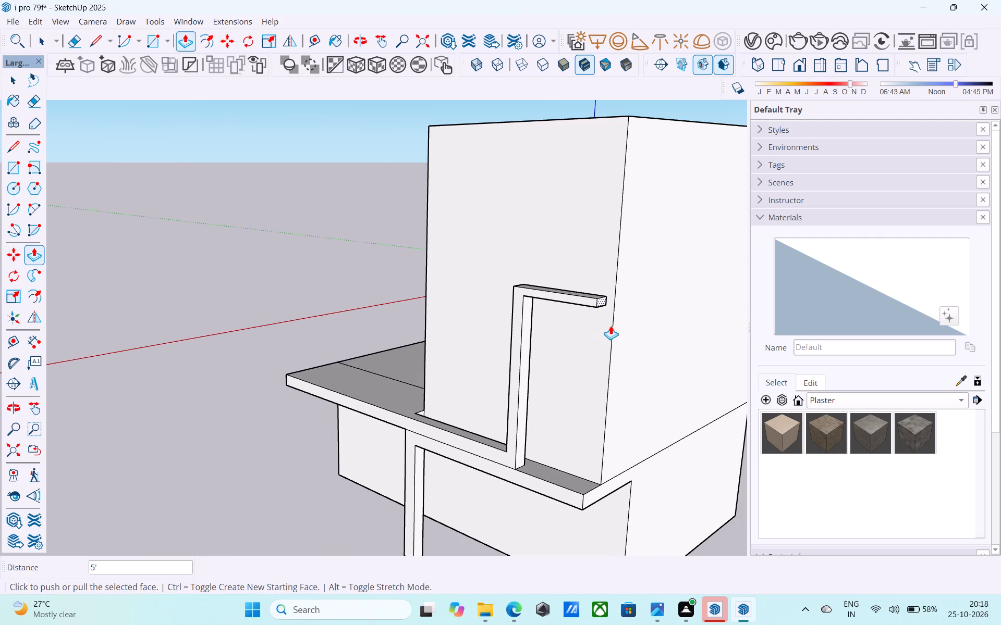
# Inspect the horizontal arm at the tower's corner from the front and from below.
pyautogui.scroll(-2, 608, 323)
pyautogui.keyDown('shift'); pyautogui.moveTo(607, 323); pyautogui.dragTo(667, 302, button='middle'); pyautogui.keyUp('shift')
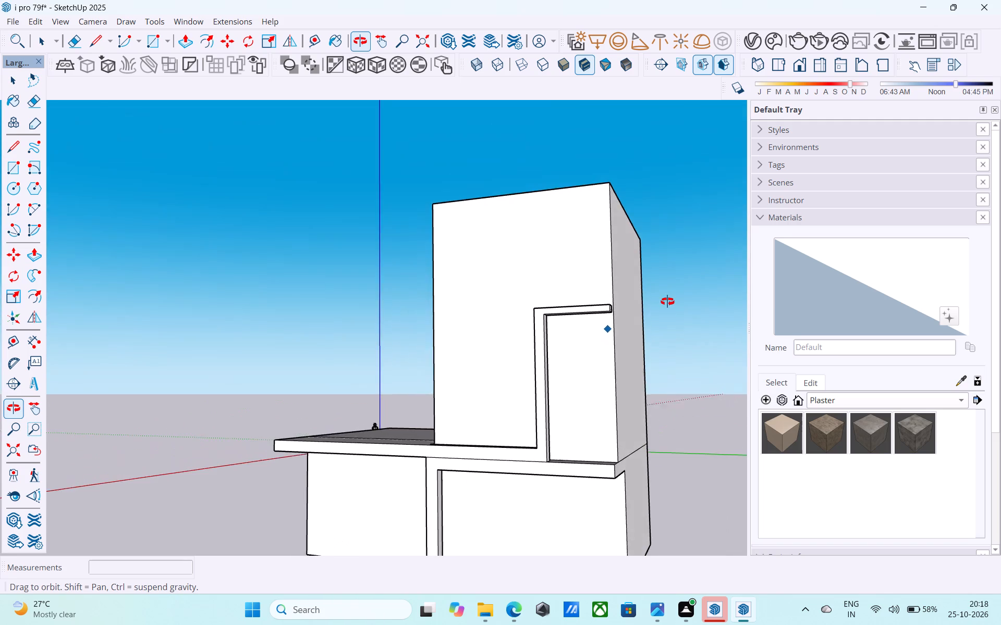
pyautogui.keyDown('shift'); pyautogui.moveTo(667, 302); pyautogui.dragTo(725, 288, button='middle'); pyautogui.keyUp('shift')
pyautogui.scroll(3, 599, 320)
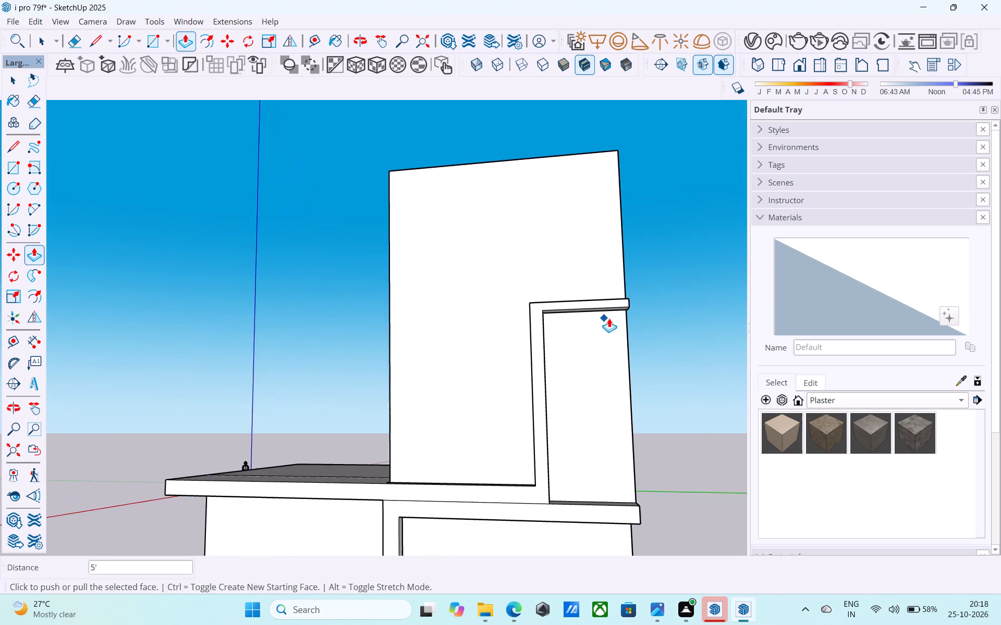
pyautogui.scroll(-3, 615, 320)
pyautogui.moveTo(616, 326); pyautogui.dragTo(632, 265, button='middle')
pyautogui.middleClick(632, 262)
pyautogui.moveTo(632, 390); pyautogui.dragTo(624, 248, button='middle')
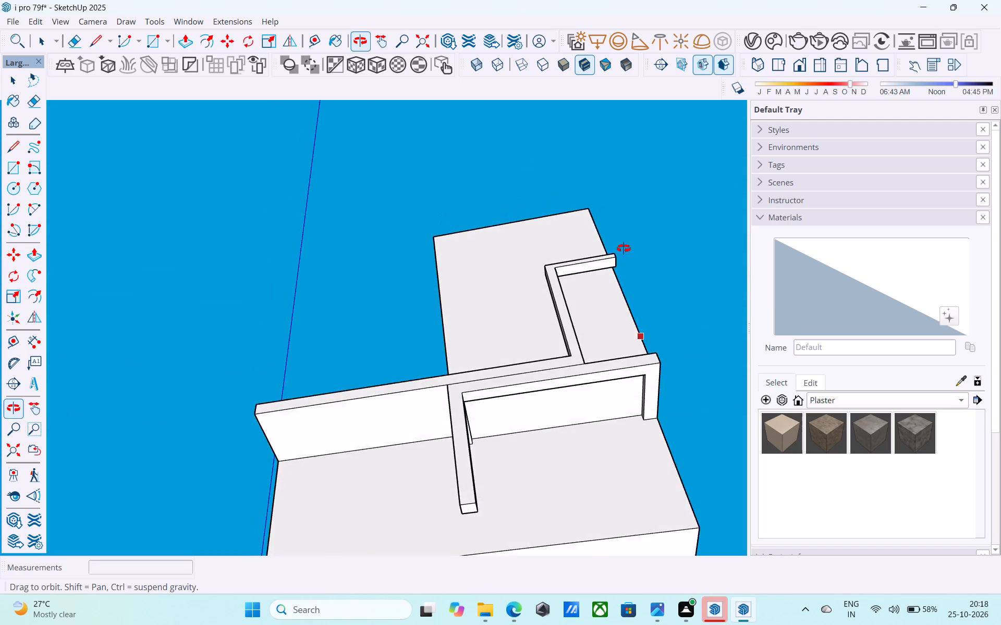
pyautogui.moveTo(624, 248); pyautogui.dragTo(559, 379, button='middle')
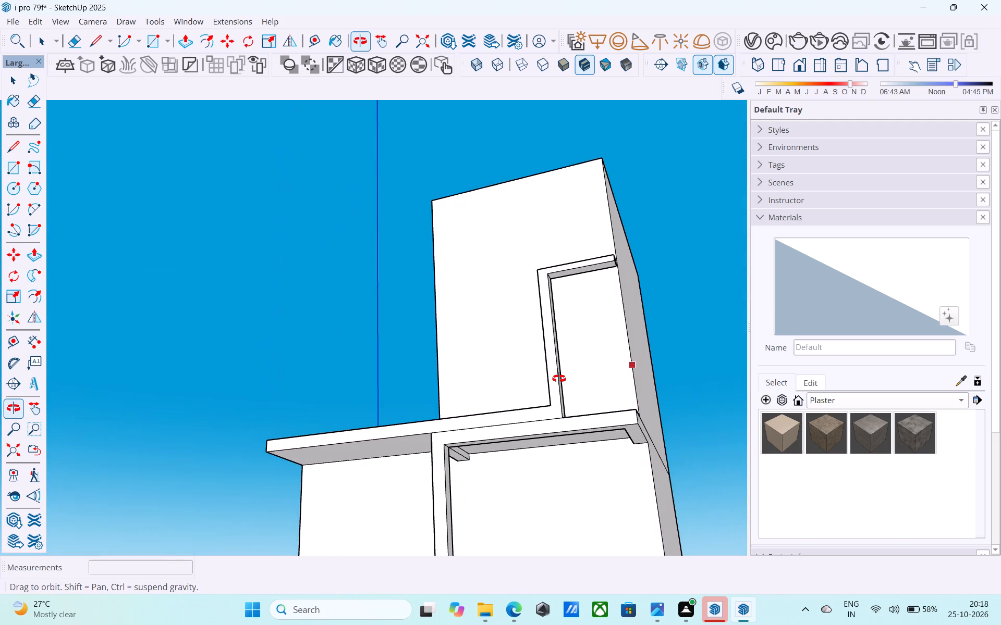
pyautogui.moveTo(559, 379); pyautogui.dragTo(558, 379, button='middle')
pyautogui.scroll(-4, 498, 384)
pyautogui.moveTo(528, 365); pyautogui.dragTo(601, 291, button='middle')
# Copy the bottom end edge of the horizontal arm 6" back along its underside.
pyautogui.scroll(8, 601, 291)
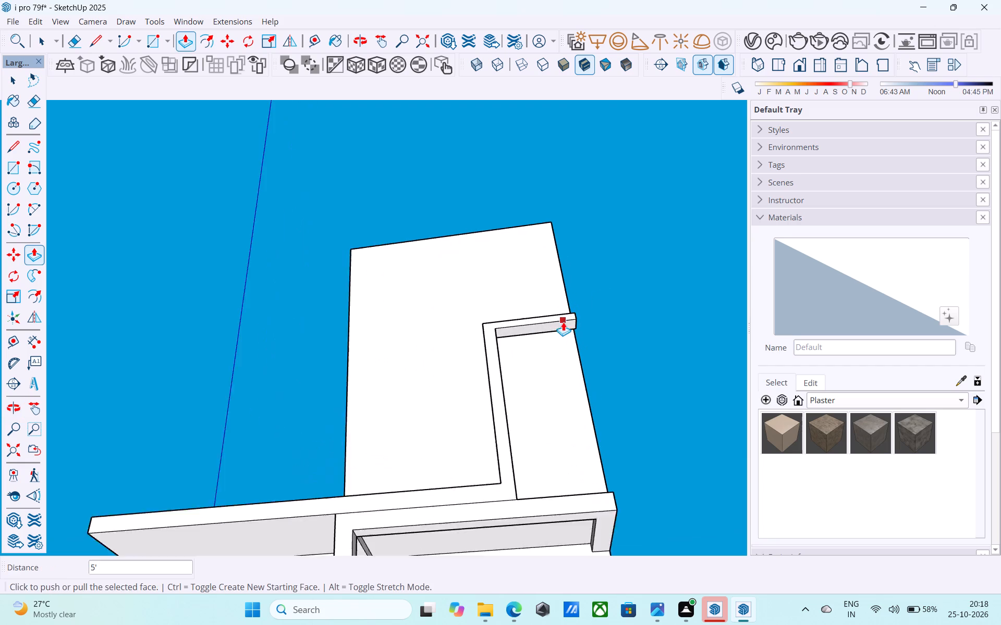
pyautogui.scroll(2, 563, 322)
pyautogui.press('space')
pyautogui.moveTo(564, 322); pyautogui.dragTo(473, 367, button='middle')
pyautogui.scroll(8, 548, 326)
pyautogui.click(548, 307)
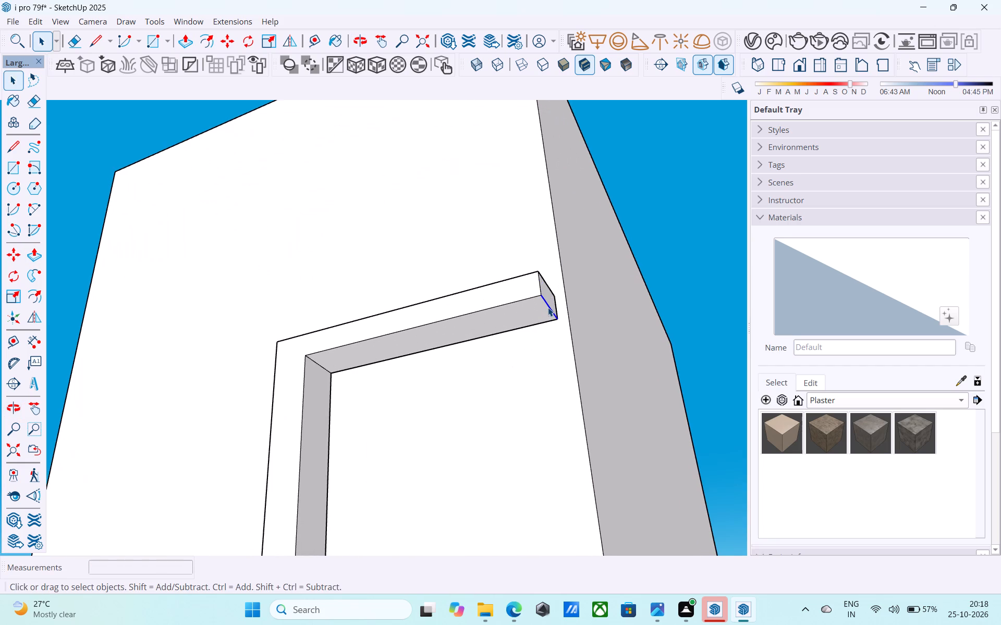
pyautogui.press('m')
pyautogui.click(545, 298)
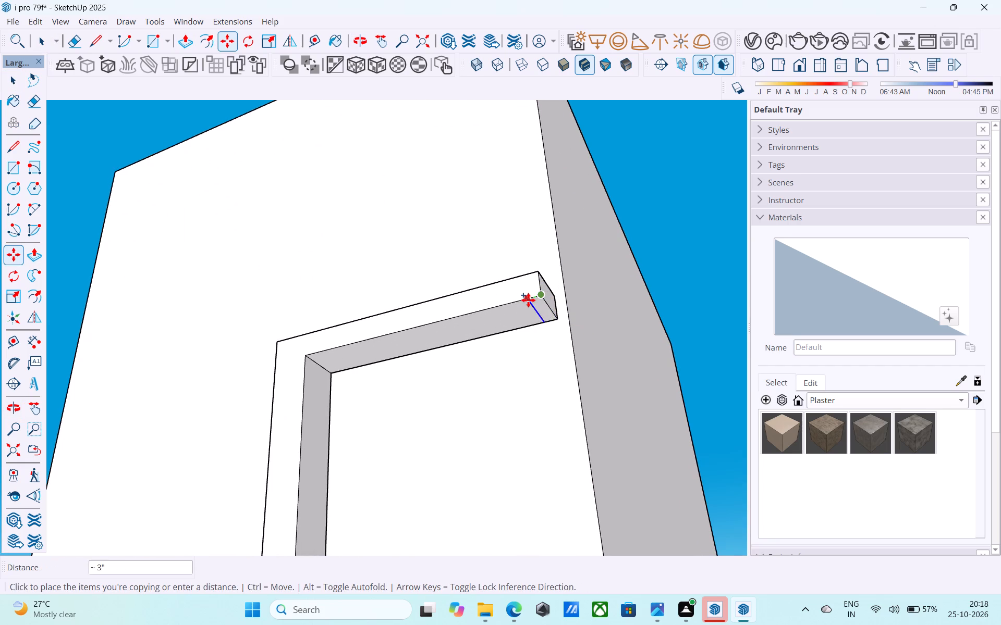
pyautogui.write('6"')
pyautogui.press('Return')
pyautogui.press('space')
# Pull the 6" end piece of the arm's underside down 22' into a second post passing the roof slab's corner.
pyautogui.click(538, 304)
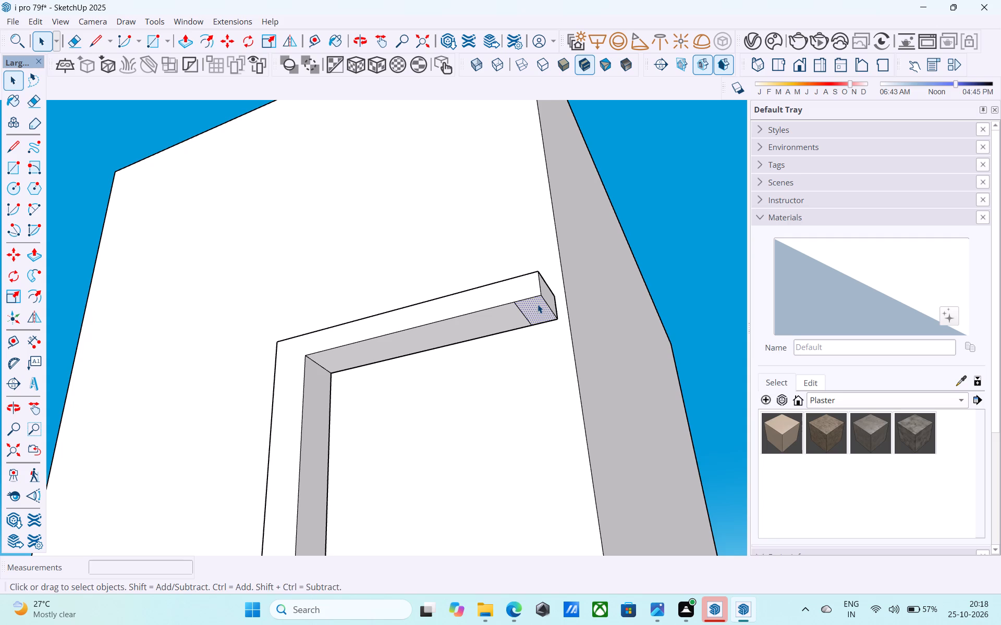
pyautogui.press('p')
pyautogui.click(538, 304)
pyautogui.scroll(-18, 532, 323)
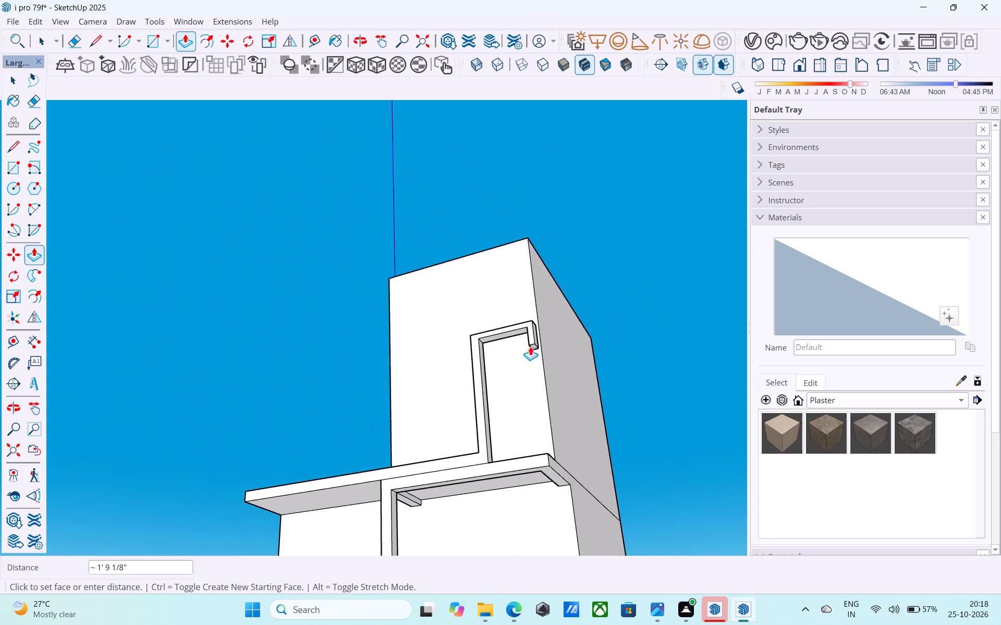
pyautogui.scroll(-6, 530, 346)
pyautogui.moveTo(532, 382); pyautogui.dragTo(532, 509, button='middle')
pyautogui.middleClick(532, 509)
pyautogui.scroll(11, 532, 508)
pyautogui.scroll(-4, 526, 456)
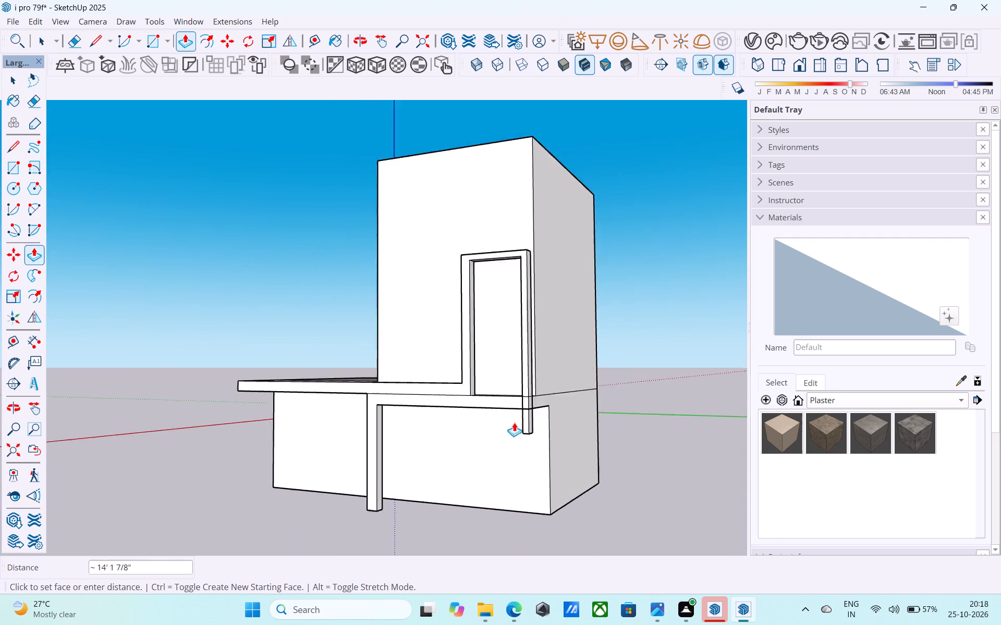
pyautogui.scroll(-4, 514, 422)
pyautogui.moveTo(512, 424); pyautogui.dragTo(500, 521, button='middle')
pyautogui.middleClick(500, 521)
pyautogui.scroll(7, 500, 521)
pyautogui.scroll(1, 508, 477)
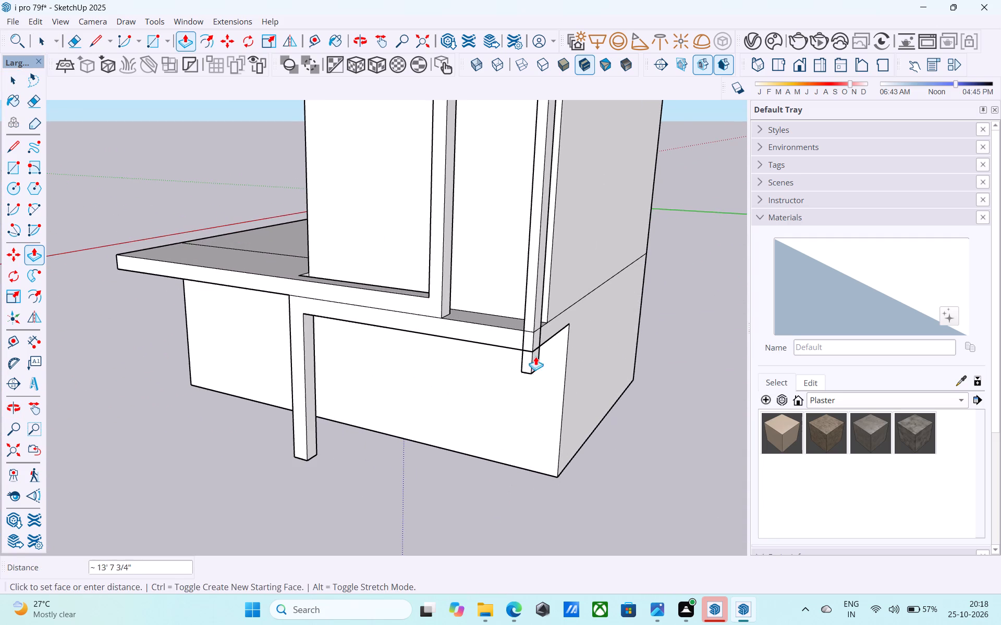
pyautogui.scroll(9, 535, 328)
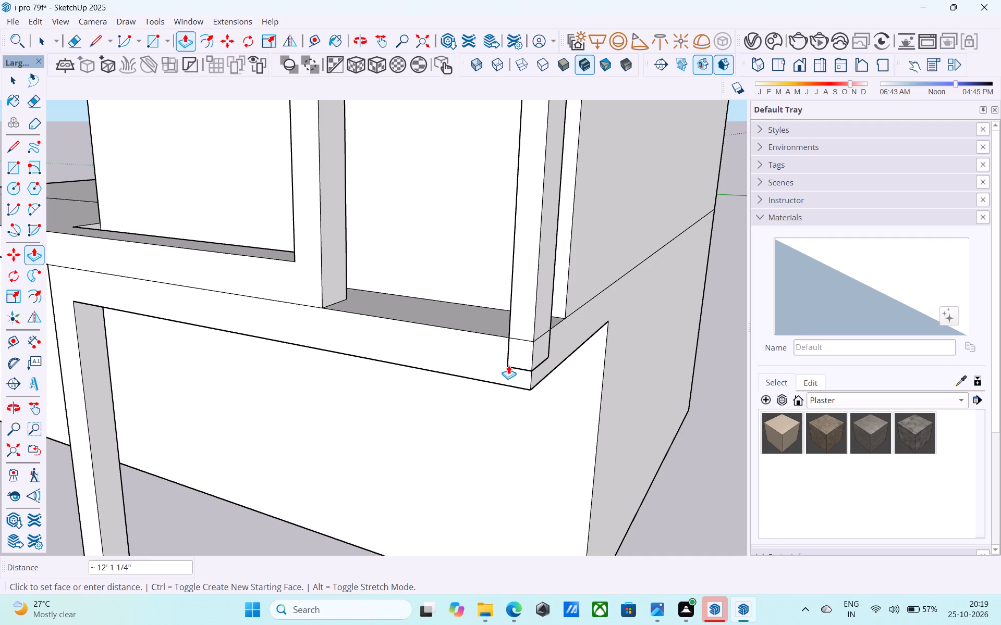
pyautogui.scroll(-13, 508, 365)
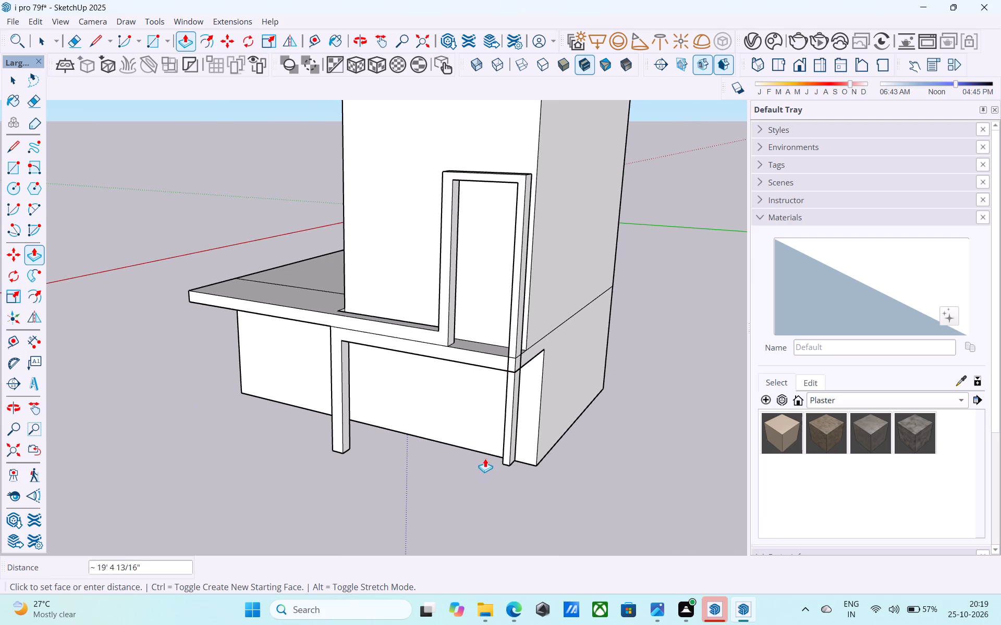
pyautogui.click(485, 455)
# Inspect the new corner post and the underside of the front beam from several angles.
pyautogui.moveTo(482, 448); pyautogui.dragTo(516, 452, button='middle')
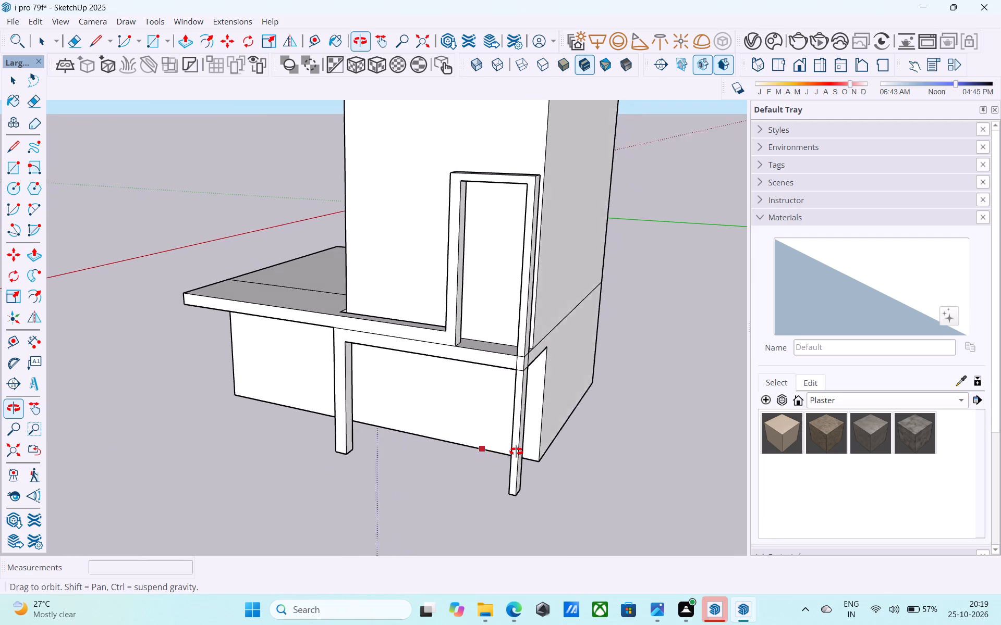
pyautogui.moveTo(516, 452); pyautogui.dragTo(599, 455, button='middle')
pyautogui.middleClick(601, 455)
pyautogui.scroll(5, 554, 364)
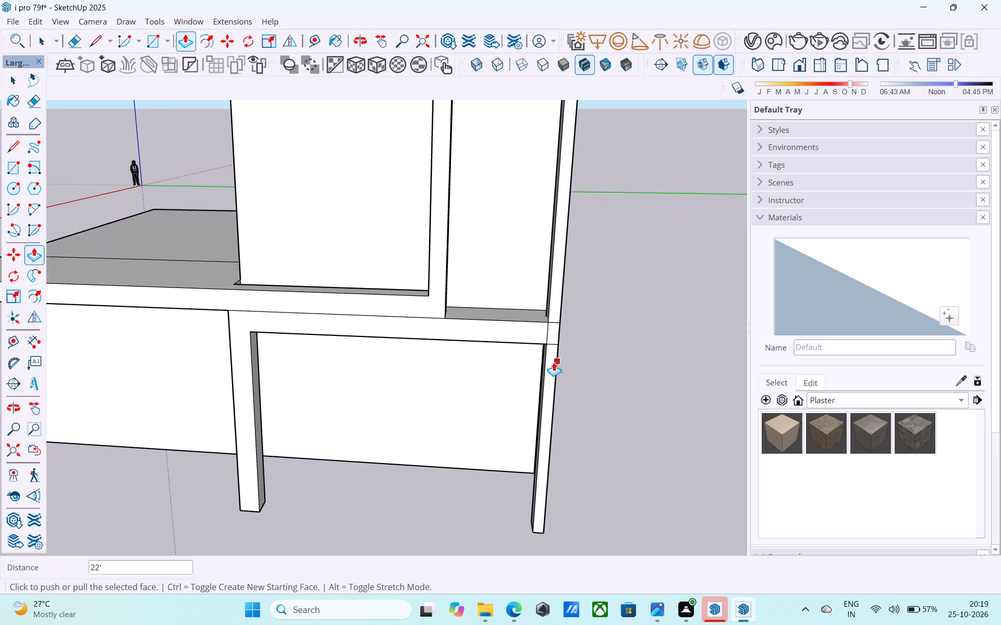
pyautogui.scroll(-5, 532, 364)
pyautogui.moveTo(463, 370); pyautogui.dragTo(526, 197, button='middle')
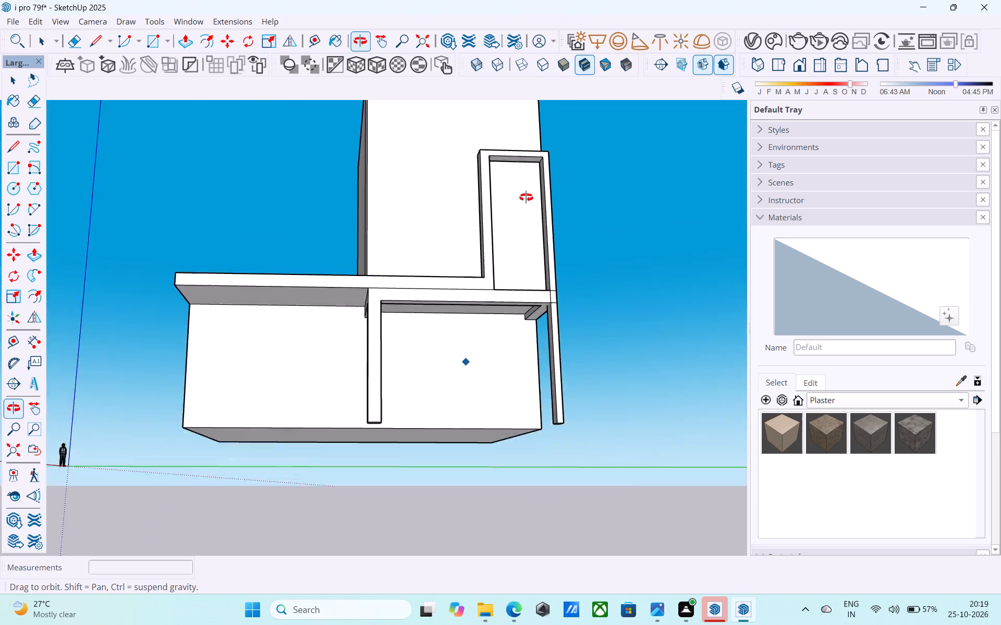
pyautogui.moveTo(526, 197); pyautogui.dragTo(540, 160, button='middle')
pyautogui.moveTo(481, 251); pyautogui.dragTo(466, 352, button='middle')
pyautogui.scroll(4, 447, 350)
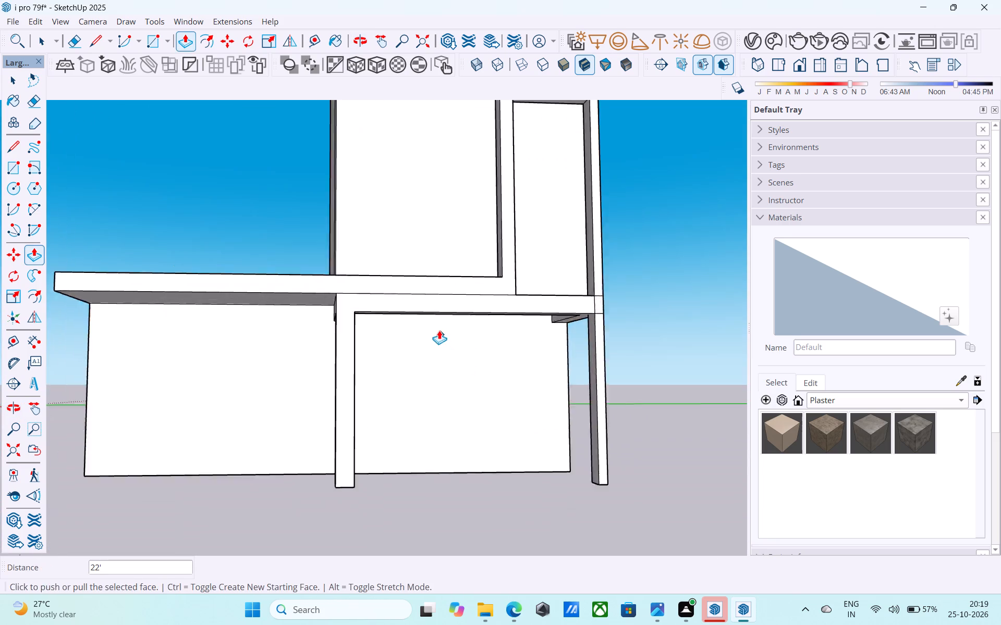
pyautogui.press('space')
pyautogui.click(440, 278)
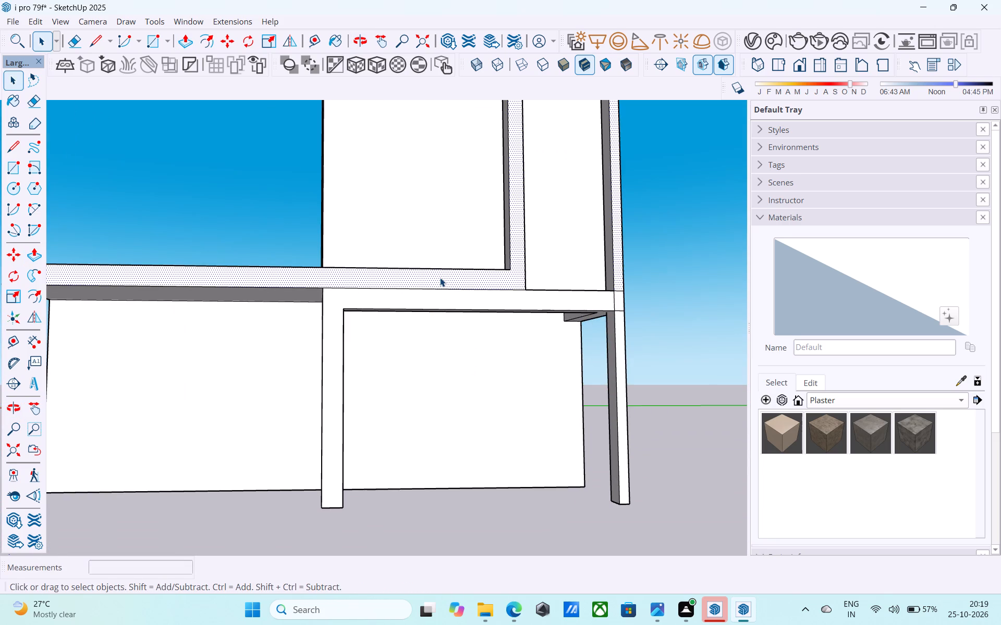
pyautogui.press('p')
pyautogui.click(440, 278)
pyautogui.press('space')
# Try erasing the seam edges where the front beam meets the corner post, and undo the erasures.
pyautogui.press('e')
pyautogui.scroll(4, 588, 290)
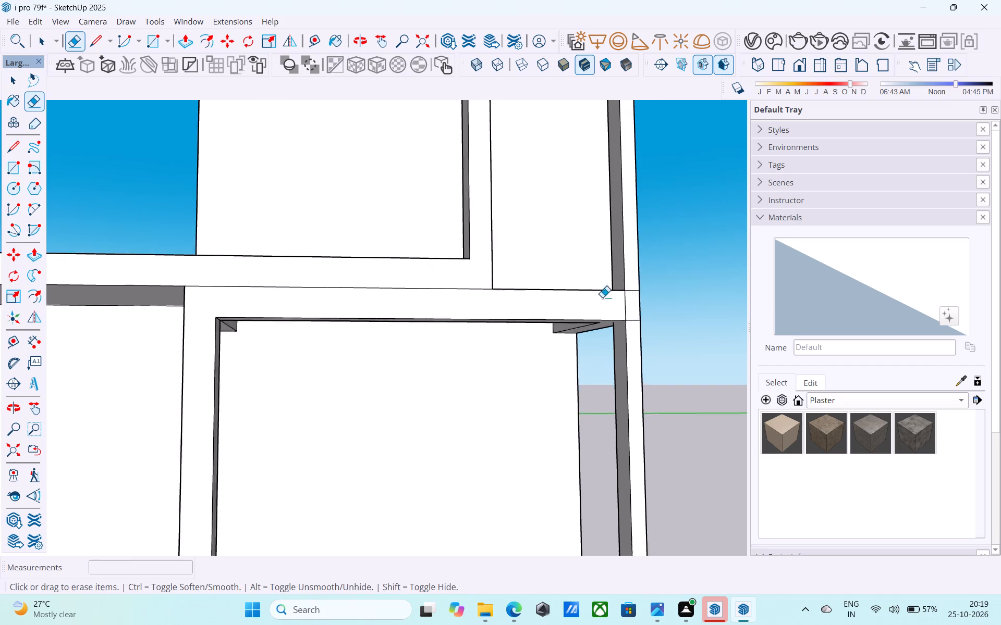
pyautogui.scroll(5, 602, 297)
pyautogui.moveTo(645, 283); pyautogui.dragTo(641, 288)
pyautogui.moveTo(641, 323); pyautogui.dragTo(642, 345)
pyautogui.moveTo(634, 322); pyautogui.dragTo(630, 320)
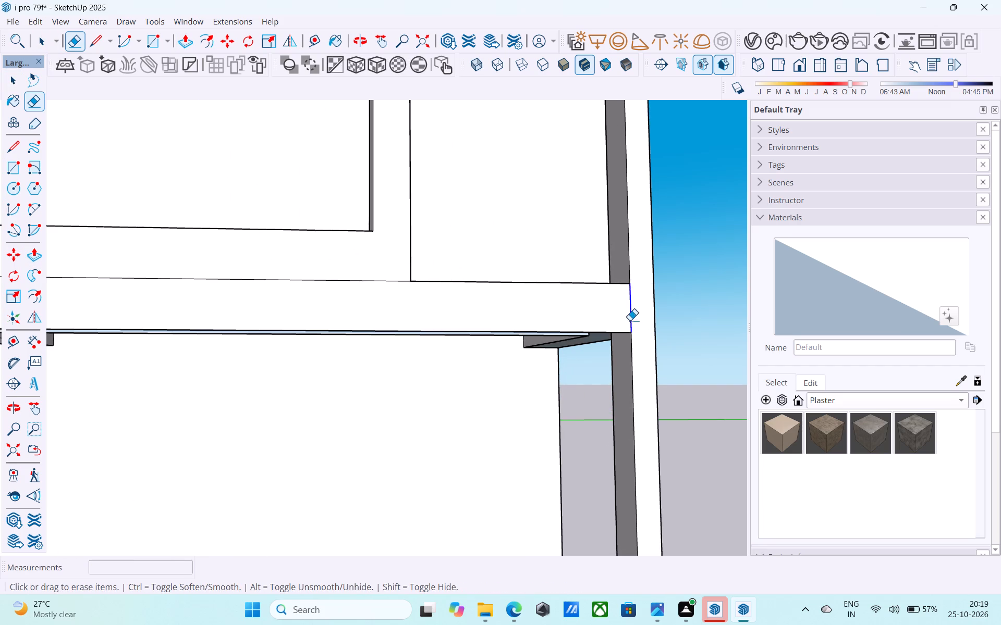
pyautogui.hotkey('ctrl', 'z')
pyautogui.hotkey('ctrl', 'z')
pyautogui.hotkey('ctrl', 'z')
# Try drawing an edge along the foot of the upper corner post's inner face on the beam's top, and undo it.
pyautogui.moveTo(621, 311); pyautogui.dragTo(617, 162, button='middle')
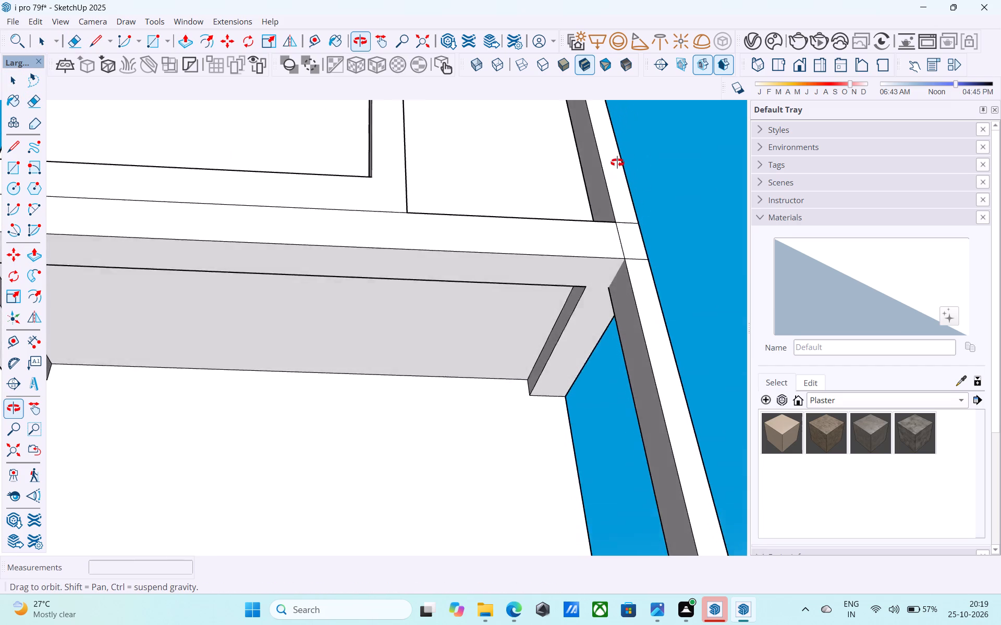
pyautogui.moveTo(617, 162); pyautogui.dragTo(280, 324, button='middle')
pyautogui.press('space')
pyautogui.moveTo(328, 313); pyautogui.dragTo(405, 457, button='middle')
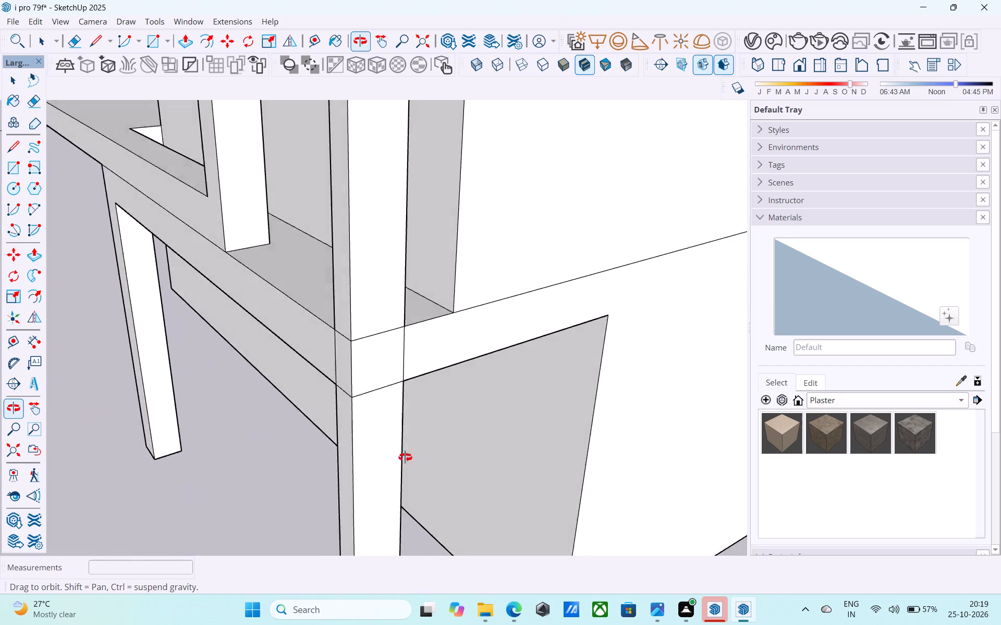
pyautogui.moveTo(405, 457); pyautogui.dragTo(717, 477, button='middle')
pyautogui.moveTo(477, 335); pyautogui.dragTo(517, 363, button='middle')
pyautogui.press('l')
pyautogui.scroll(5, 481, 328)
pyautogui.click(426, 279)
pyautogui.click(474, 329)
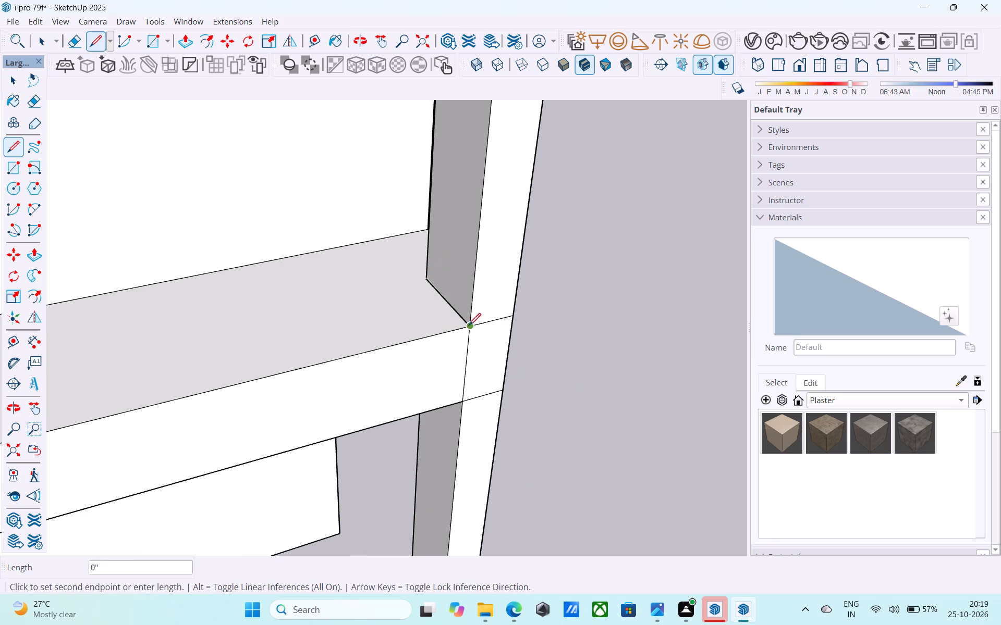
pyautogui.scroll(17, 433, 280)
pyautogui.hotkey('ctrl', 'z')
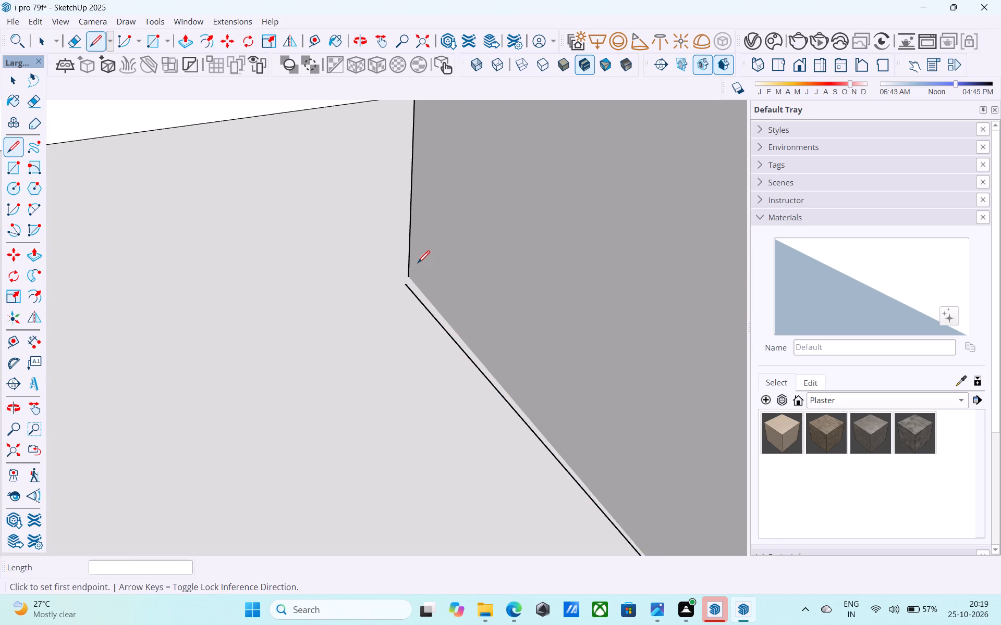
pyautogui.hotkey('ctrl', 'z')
# Draw an edge exactly between the corners at the foot of the upper corner post's inner face, where it meets the beam's top.
pyautogui.click(408, 277)
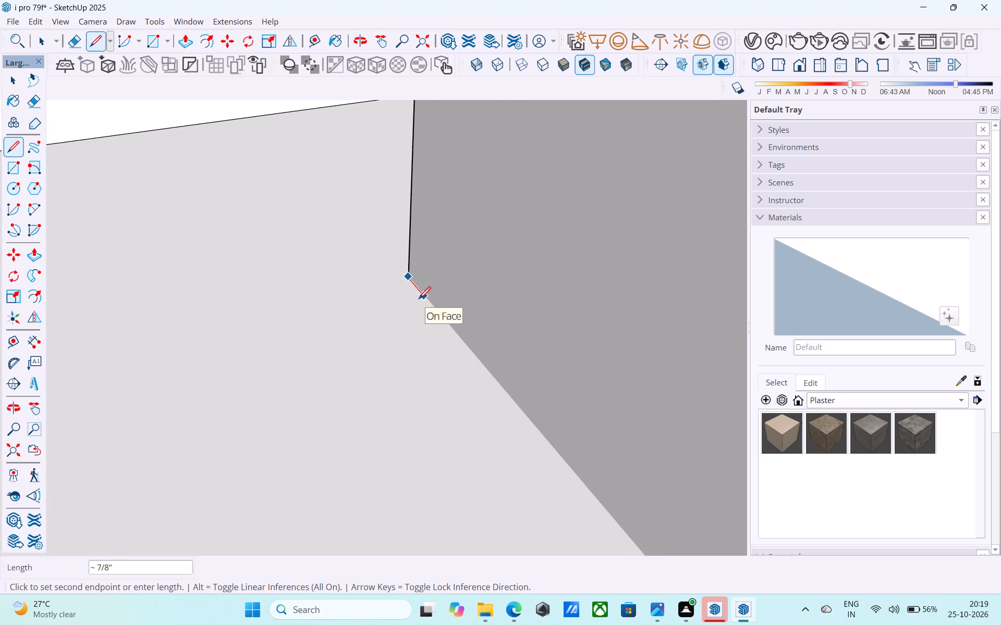
pyautogui.press('l')
pyautogui.scroll(8, 412, 281)
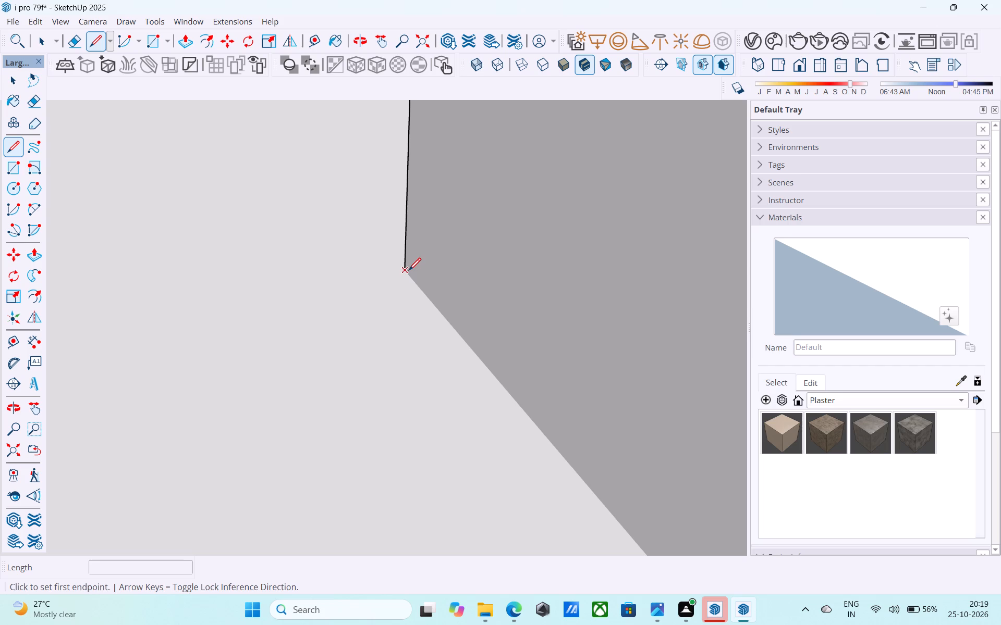
pyautogui.click(409, 271)
pyautogui.scroll(-18, 429, 311)
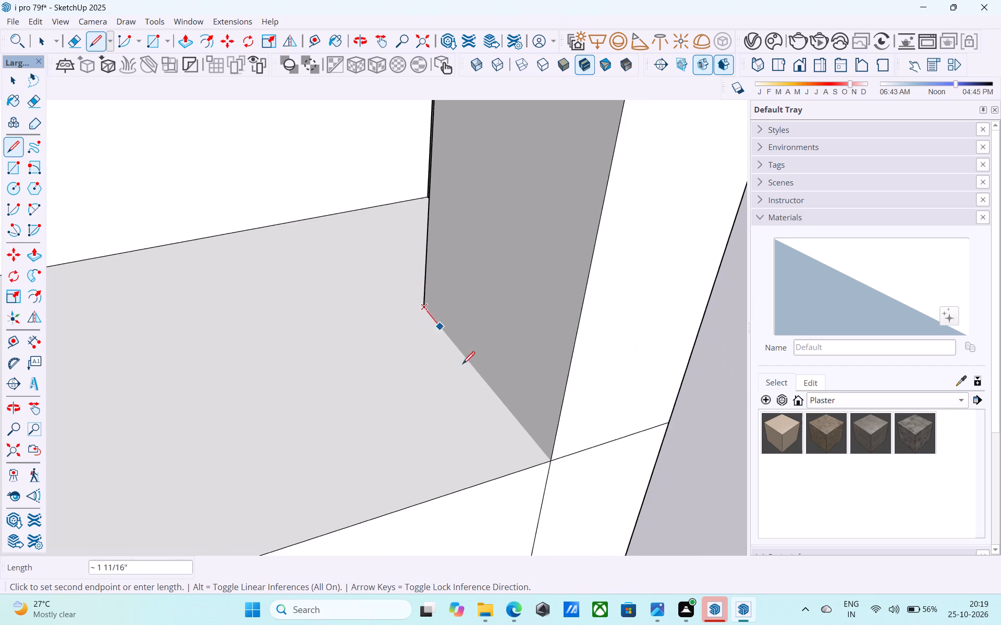
pyautogui.click(549, 460)
pyautogui.press('space')
pyautogui.scroll(2, 429, 333)
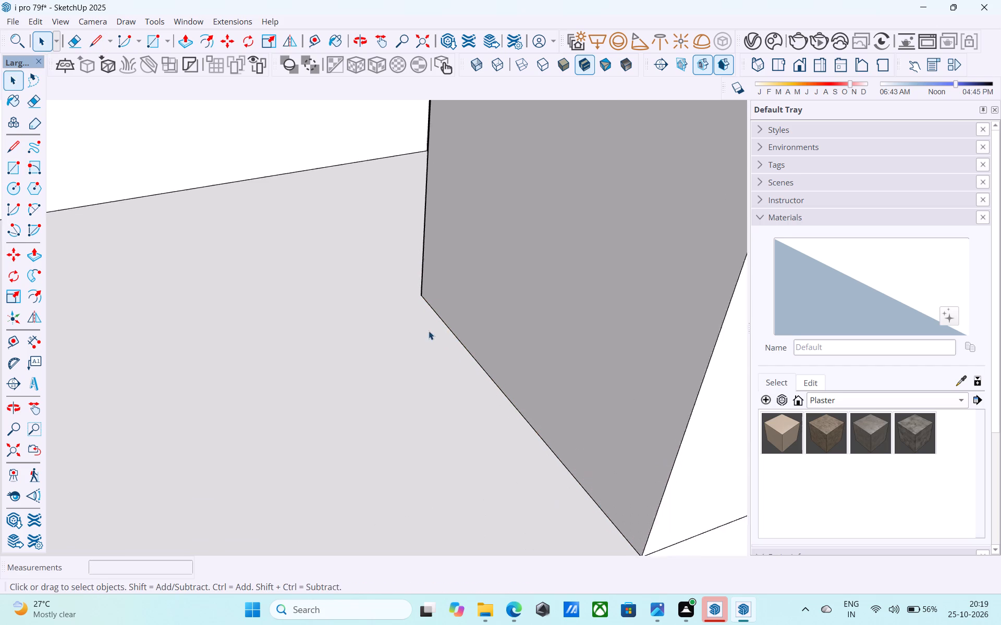
pyautogui.scroll(20, 429, 331)
pyautogui.scroll(-9, 389, 305)
pyautogui.scroll(1, 376, 290)
pyautogui.scroll(-4, 376, 290)
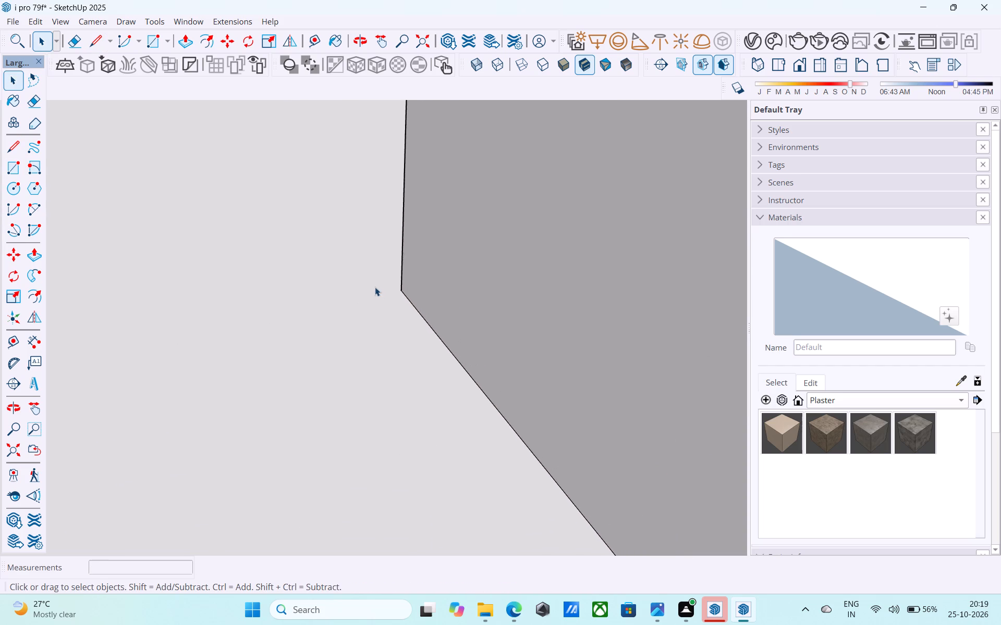
pyautogui.scroll(-20, 375, 287)
pyautogui.scroll(-3, 375, 287)
# Draw the matching edge at the foot of the upper corner post's other inner face, down to the arm's outer top edge.
pyautogui.press('l')
pyautogui.moveTo(437, 300); pyautogui.dragTo(203, 306, button='middle')
pyautogui.moveTo(172, 306); pyautogui.dragTo(117, 303, button='middle')
pyautogui.moveTo(360, 256); pyautogui.dragTo(120, 284, button='middle')
pyautogui.moveTo(103, 285); pyautogui.dragTo(79, 287, button='middle')
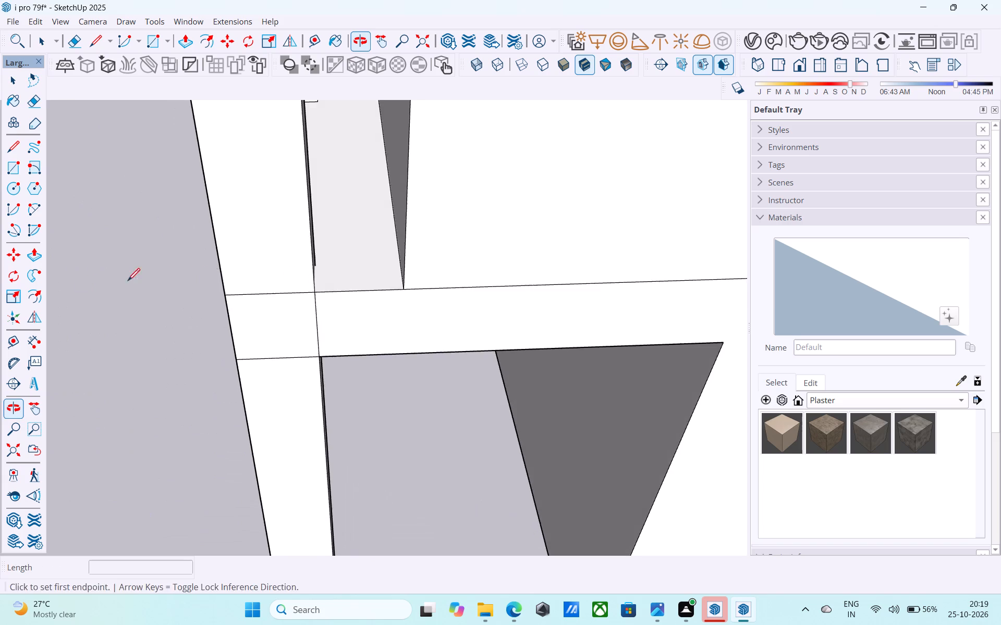
pyautogui.moveTo(347, 267); pyautogui.dragTo(273, 264, button='middle')
pyautogui.middleClick(271, 264)
pyautogui.scroll(14, 314, 253)
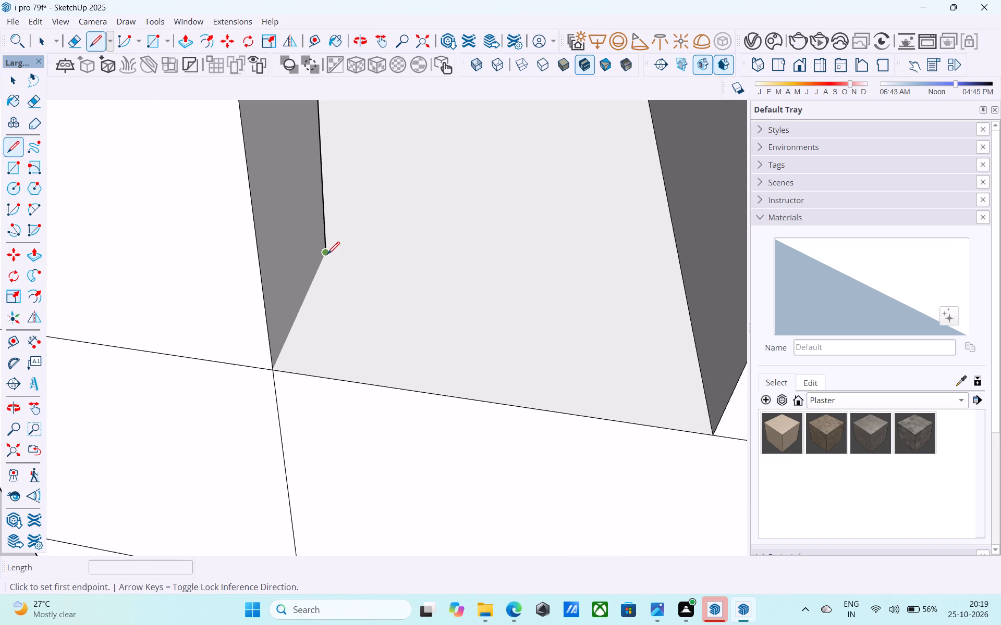
pyautogui.scroll(10, 328, 254)
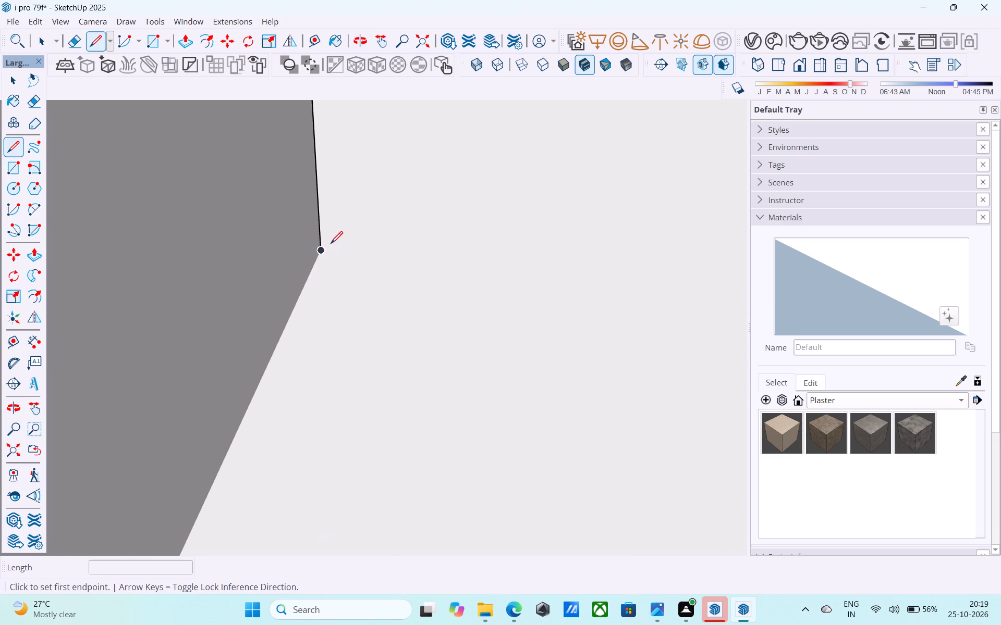
pyautogui.click(323, 249)
pyautogui.scroll(-5, 326, 246)
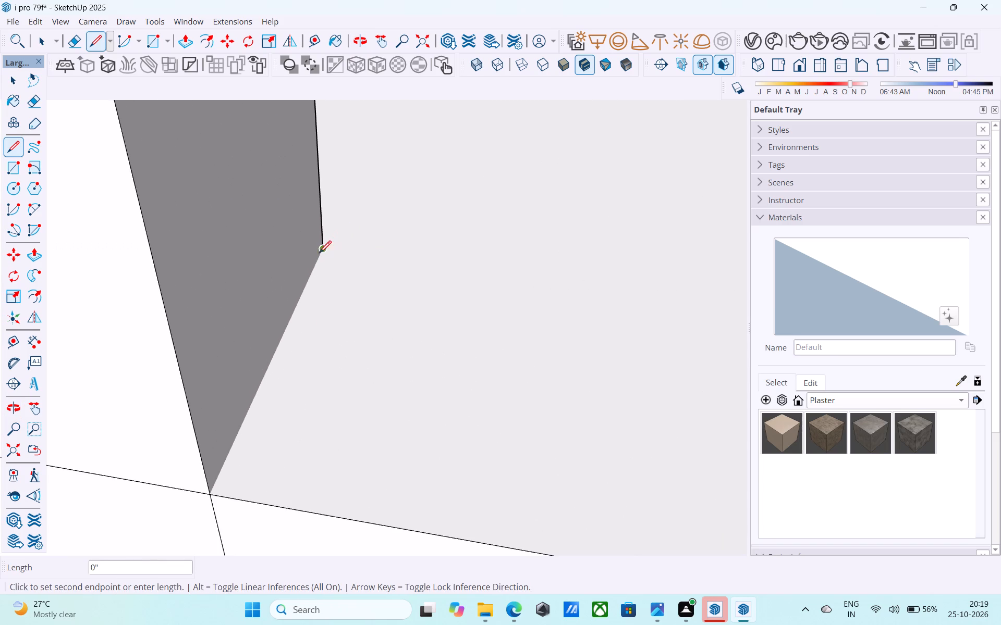
pyautogui.click(207, 491)
pyautogui.press('space')
# Examine the beam's top face and the joints around the corner post from both sides.
pyautogui.scroll(-9, 266, 441)
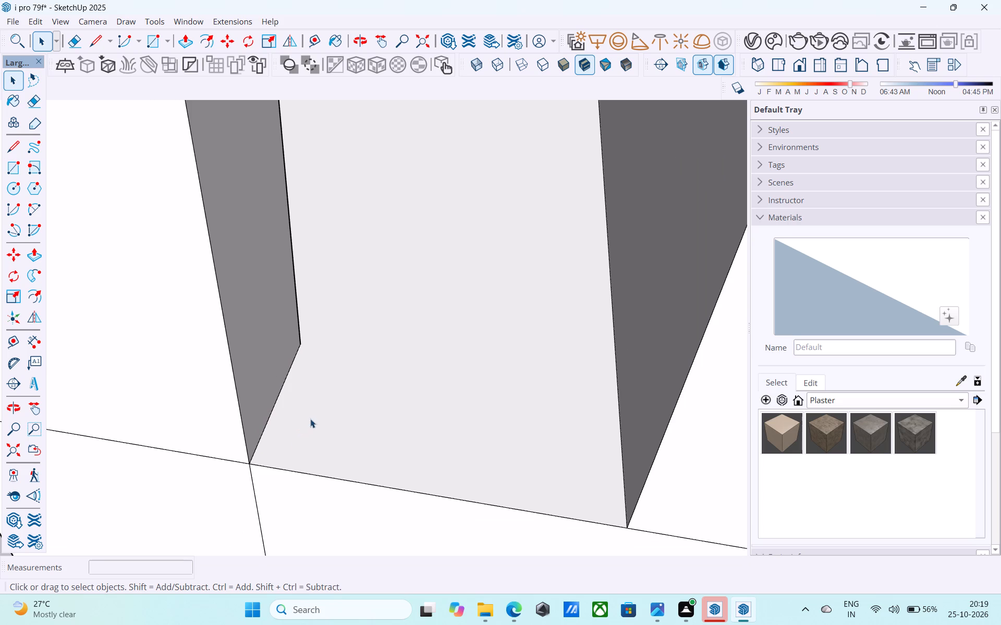
pyautogui.scroll(-11, 335, 392)
pyautogui.moveTo(325, 385); pyautogui.dragTo(465, 374, button='middle')
pyautogui.middleClick(468, 371)
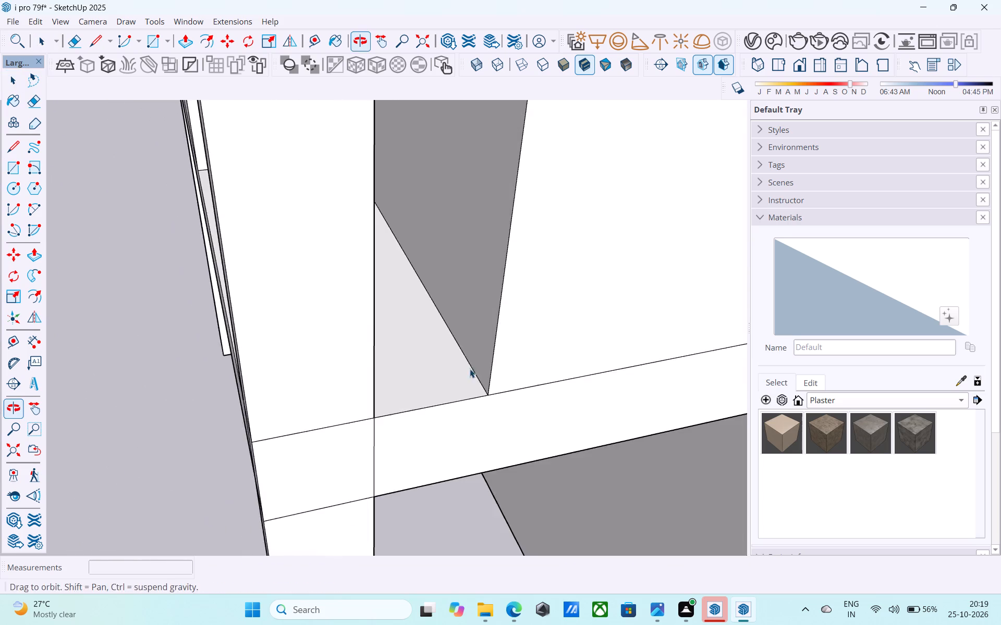
pyautogui.scroll(-5, 468, 342)
pyautogui.moveTo(355, 377); pyautogui.dragTo(785, 402, button='middle')
pyautogui.scroll(6, 394, 364)
pyautogui.click(392, 352)
pyautogui.scroll(-1, 391, 349)
pyautogui.moveTo(392, 349); pyautogui.dragTo(129, 348, button='middle')
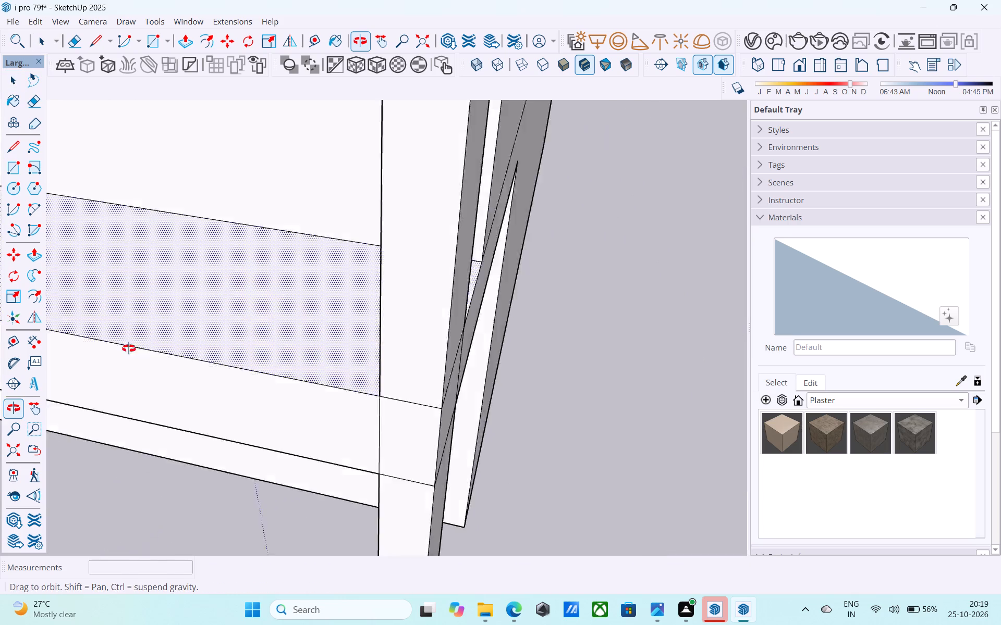
pyautogui.moveTo(129, 348); pyautogui.dragTo(291, 319, button='middle')
pyautogui.moveTo(368, 364); pyautogui.dragTo(377, 244, button='middle')
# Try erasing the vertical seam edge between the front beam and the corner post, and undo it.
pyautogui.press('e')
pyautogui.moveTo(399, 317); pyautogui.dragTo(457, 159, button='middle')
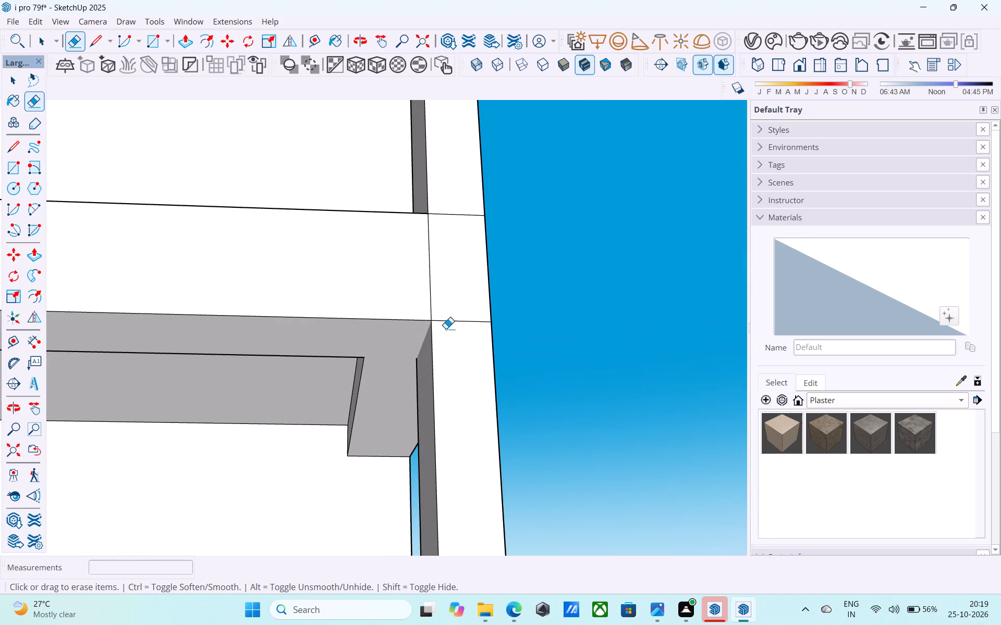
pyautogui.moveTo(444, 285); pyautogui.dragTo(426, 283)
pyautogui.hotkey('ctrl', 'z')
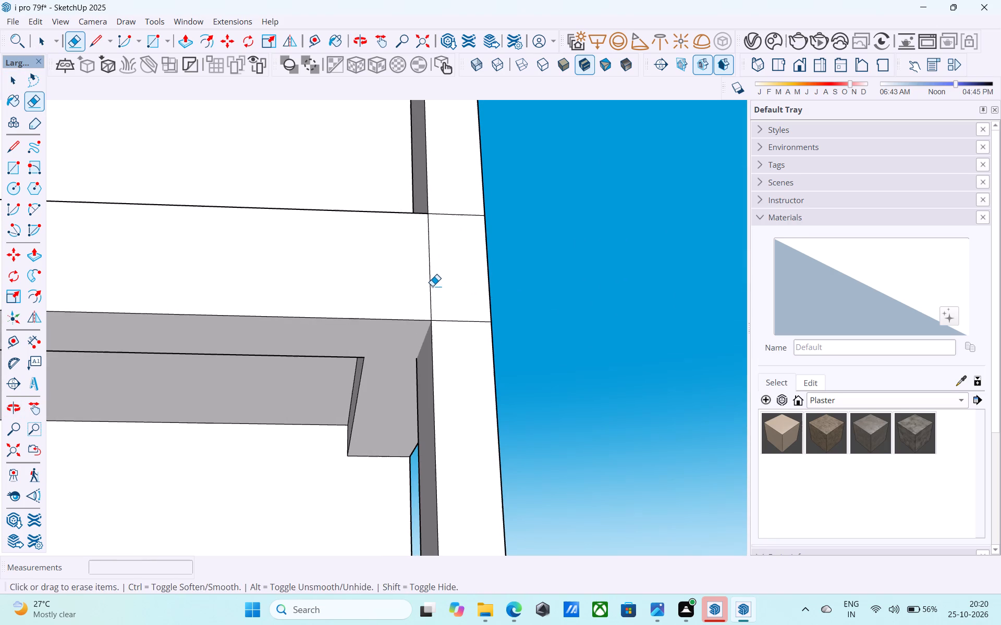
# Draw a 1' edge along the top of the lower corner post's inner face, where it meets the beam's underside.
pyautogui.press('space')
pyautogui.moveTo(405, 348); pyautogui.dragTo(442, 347, button='middle')
pyautogui.middleClick(442, 347)
pyautogui.press('l')
pyautogui.scroll(5, 443, 352)
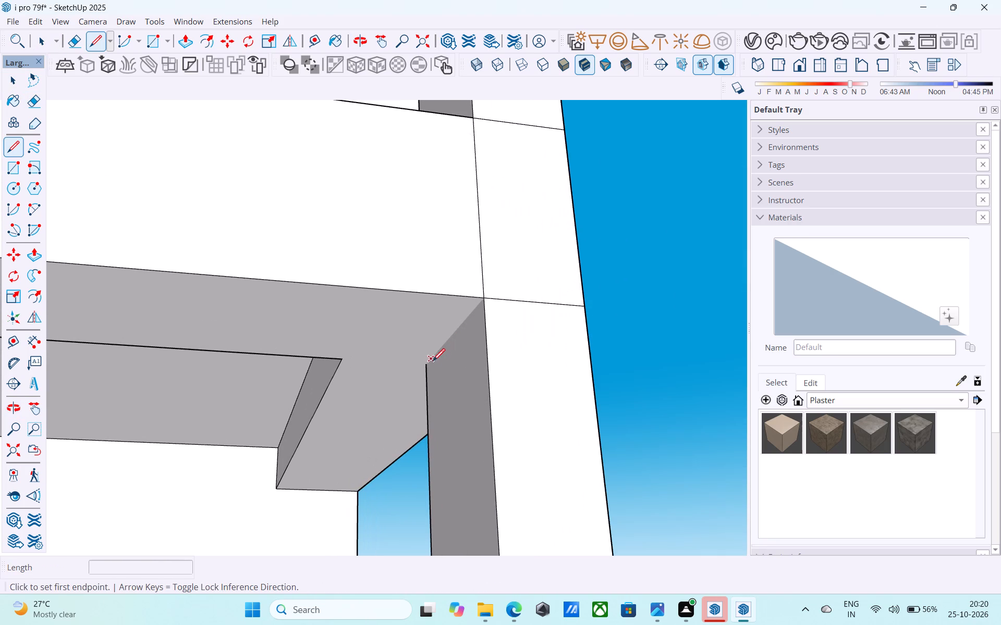
pyautogui.click(427, 365)
pyautogui.click(485, 297)
pyautogui.press('space')
# Draw the matching edge along the top of the lower corner post's other inner face, where it meets the arm's underside.
pyautogui.scroll(-6, 490, 295)
pyautogui.moveTo(485, 300); pyautogui.dragTo(95, 368, button='middle')
pyautogui.moveTo(275, 345); pyautogui.dragTo(0, 307, button='middle')
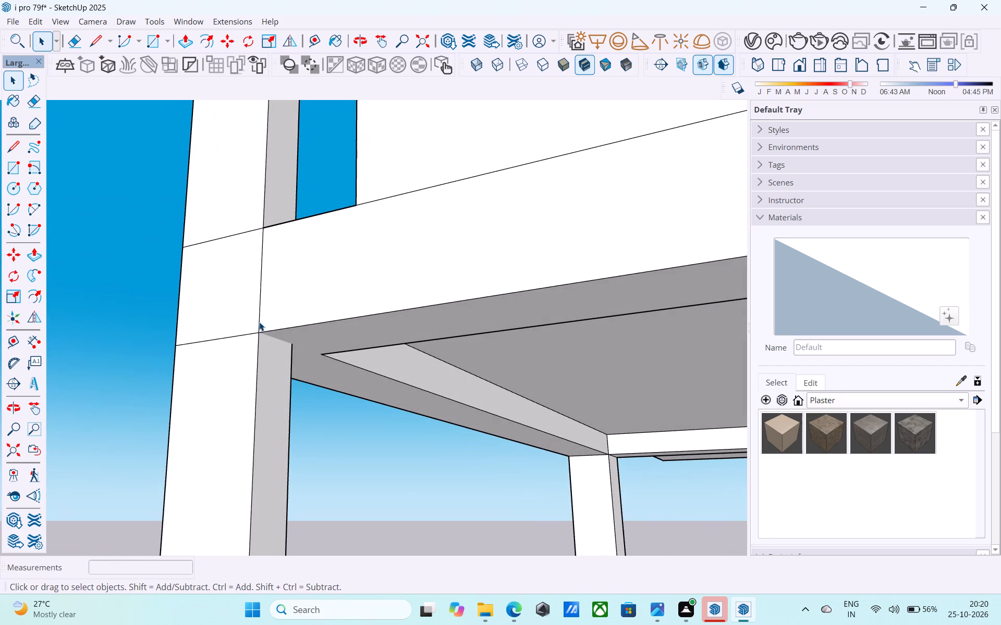
pyautogui.press('l')
pyautogui.scroll(5, 283, 320)
pyautogui.click(299, 347)
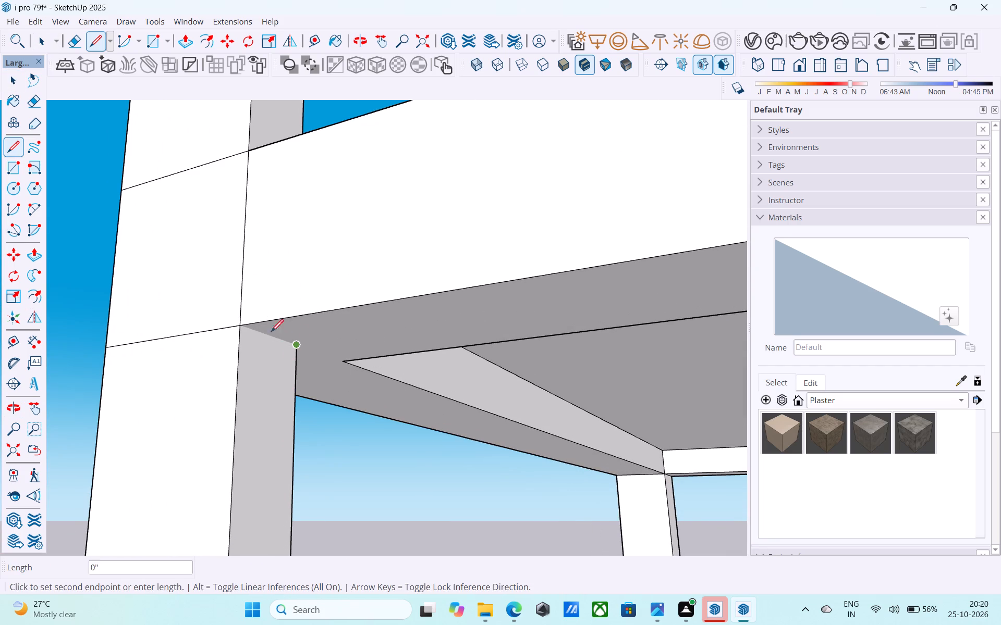
pyautogui.click(245, 326)
pyautogui.press('space')
# Erase the two horizontal and one vertical seam edges where the front beam meets the corner post's front face.
pyautogui.scroll(-6, 245, 324)
pyautogui.moveTo(245, 324); pyautogui.dragTo(753, 457, button='middle')
pyautogui.middleClick(756, 457)
pyautogui.moveTo(546, 407); pyautogui.dragTo(646, 427, button='middle')
pyautogui.press('e')
pyautogui.moveTo(539, 361); pyautogui.dragTo(570, 261, button='middle')
pyautogui.scroll(4, 552, 306)
pyautogui.moveTo(538, 344); pyautogui.dragTo(535, 365)
pyautogui.moveTo(528, 333); pyautogui.dragTo(512, 322)
pyautogui.moveTo(548, 205); pyautogui.dragTo(544, 168)
pyautogui.scroll(-12, 544, 179)
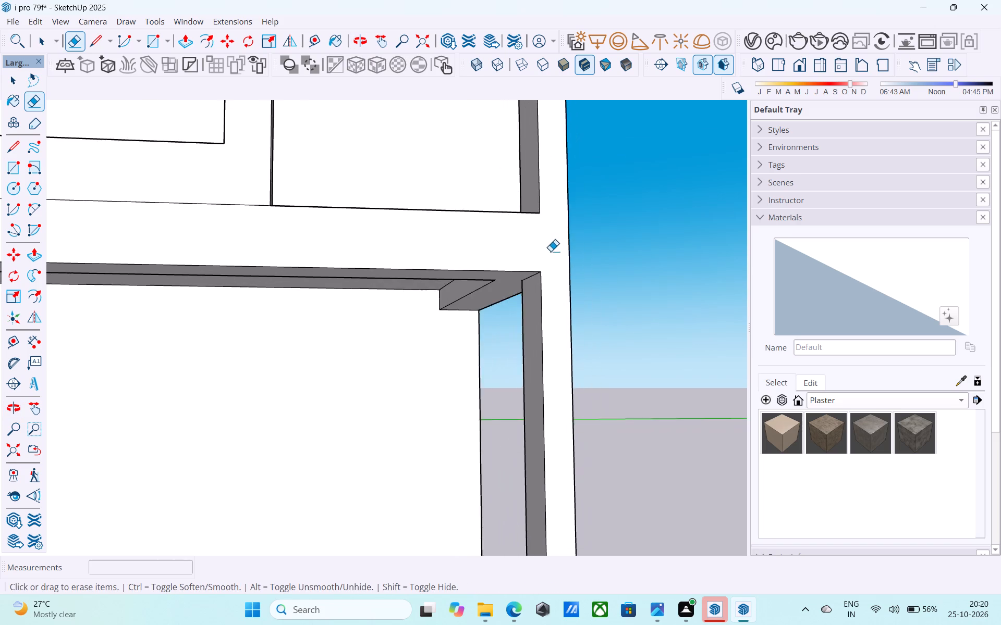
pyautogui.scroll(-19, 551, 251)
pyautogui.moveTo(546, 287); pyautogui.dragTo(529, 361, button='middle')
pyautogui.middleClick(529, 361)
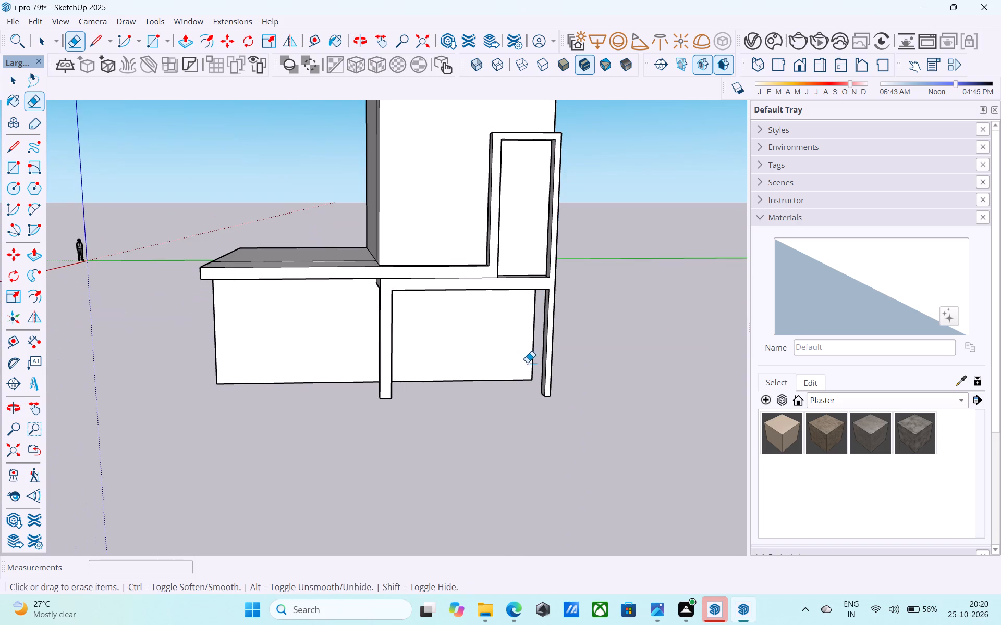
pyautogui.scroll(4, 467, 278)
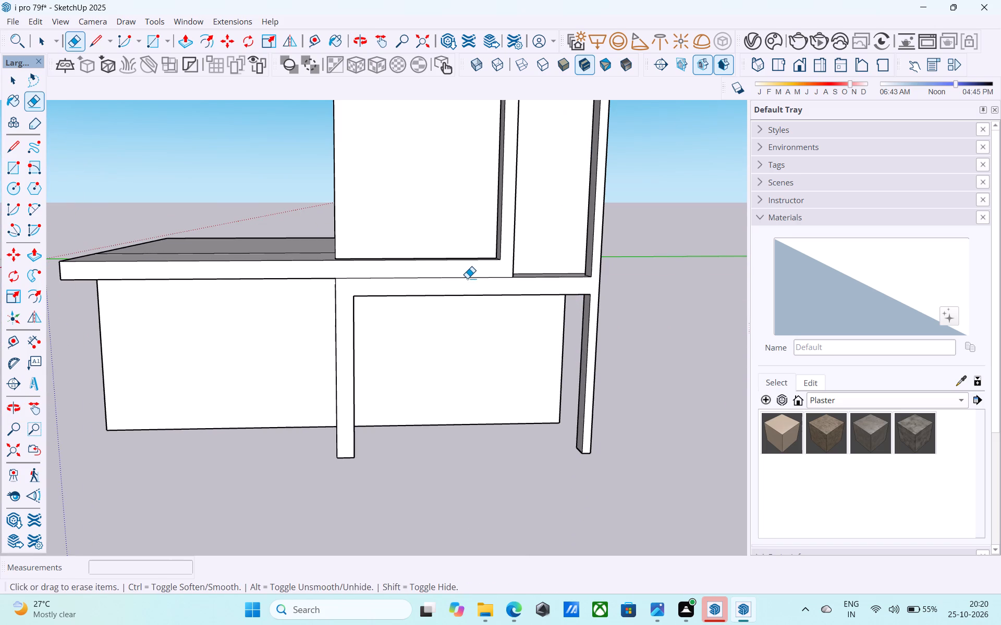
pyautogui.hotkey('ctrl', 'z')
pyautogui.hotkey('ctrl', 'y')
# Draw a 1' vertical edge across the front beam along the corner post's inner side, separating beam from post.
pyautogui.press('l')
pyautogui.moveTo(483, 269); pyautogui.dragTo(421, 230, button='middle')
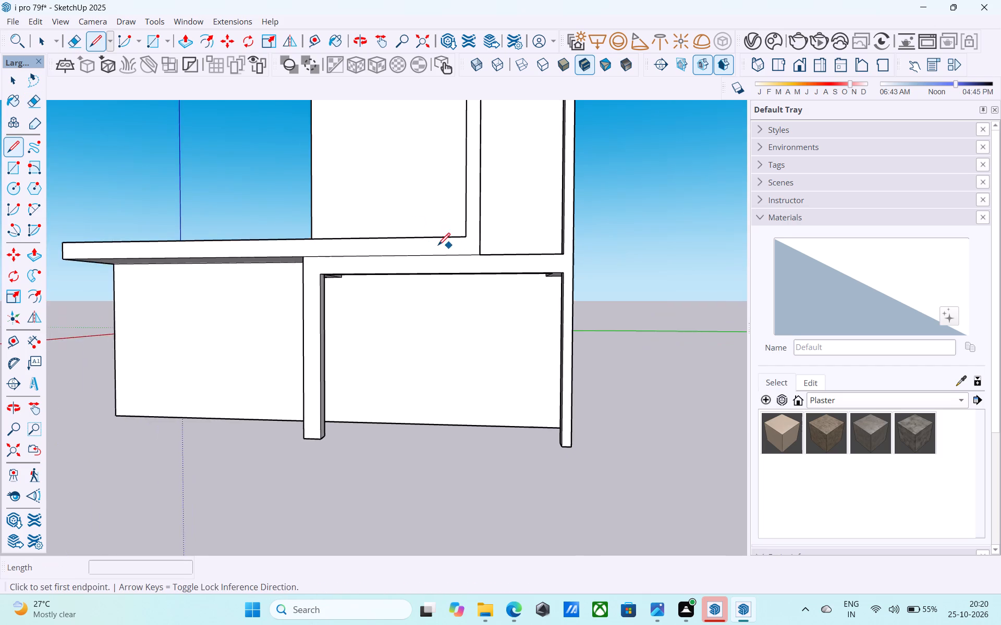
pyautogui.scroll(11, 570, 243)
pyautogui.click(554, 263)
pyautogui.click(555, 323)
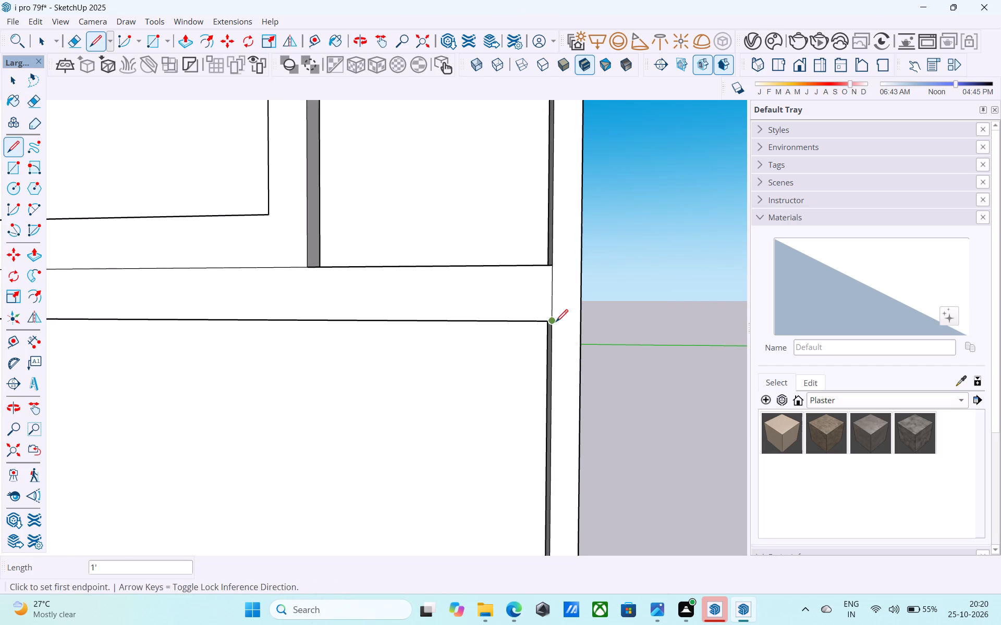
# Push/Pull the continuous front face of the roof slab edge and facade frame outward by 1'.
pyautogui.press('space')
pyautogui.scroll(-11, 556, 323)
pyautogui.moveTo(532, 313); pyautogui.dragTo(692, 359, button='middle')
pyautogui.moveTo(690, 356); pyautogui.dragTo(680, 353, button='middle')
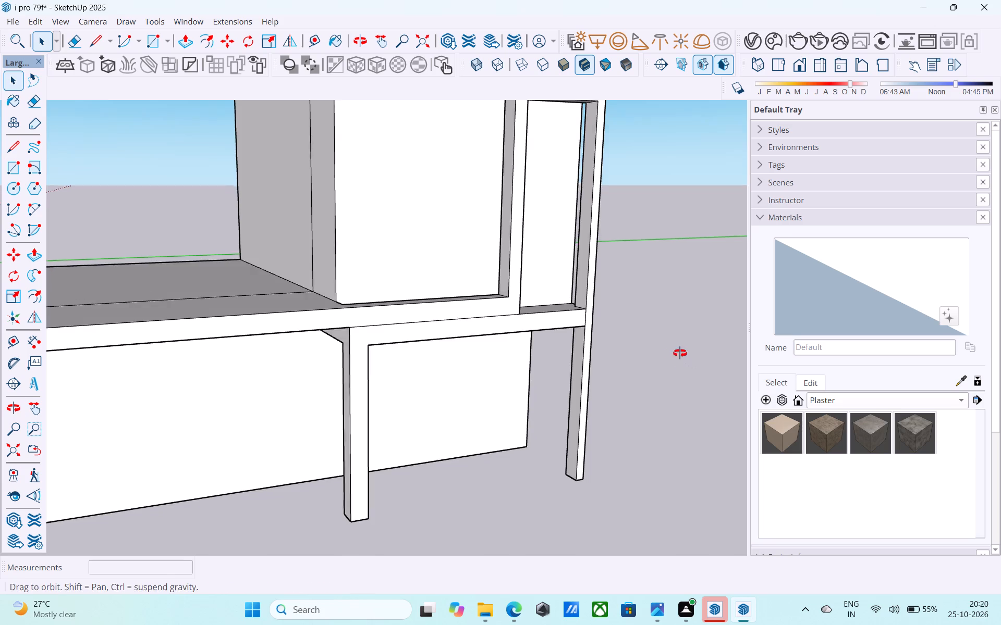
pyautogui.moveTo(680, 353); pyautogui.dragTo(663, 348, button='middle')
pyautogui.click(487, 302)
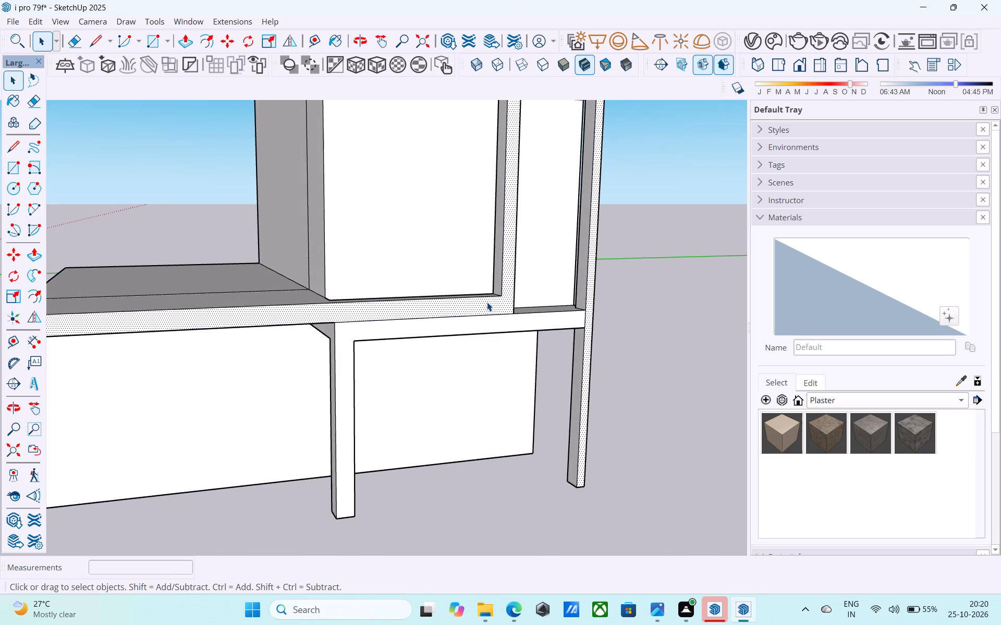
pyautogui.press('p')
pyautogui.click(487, 302)
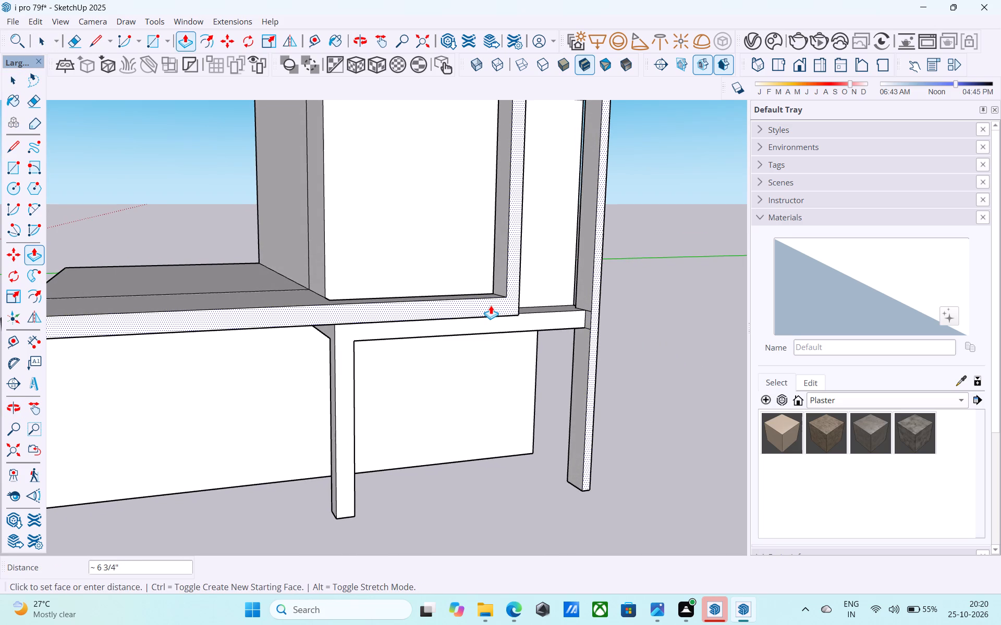
pyautogui.write("1'")
pyautogui.press('Return')
pyautogui.press('space')
# Examine the facade frame, slab edge and tower from the front, the side and above.
pyautogui.scroll(-12, 486, 258)
pyautogui.moveTo(493, 346); pyautogui.dragTo(453, 337, button='middle')
pyautogui.scroll(6, 533, 234)
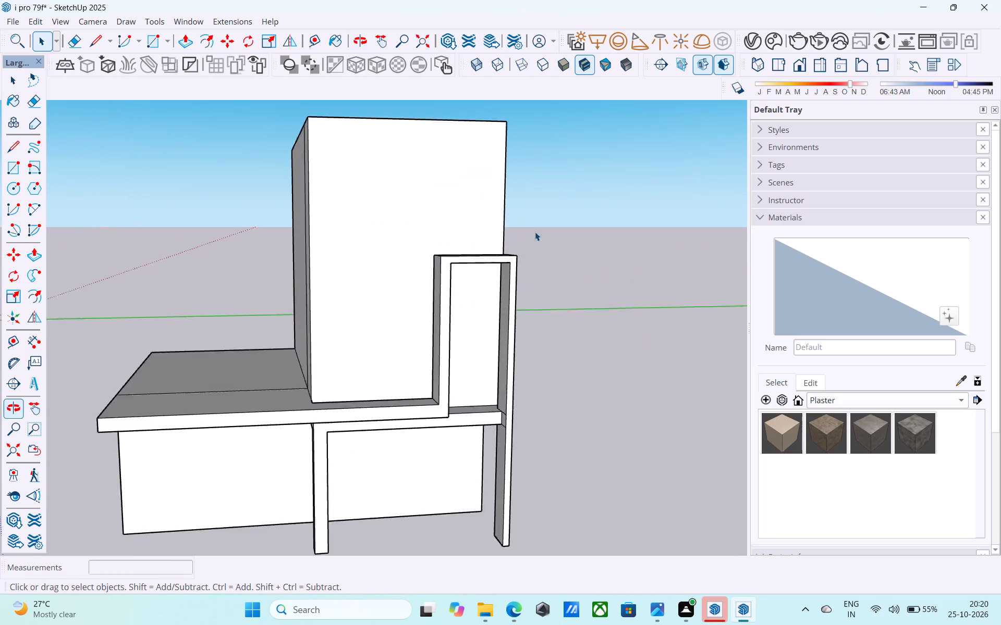
pyautogui.scroll(-3, 489, 246)
pyautogui.moveTo(480, 251); pyautogui.dragTo(436, 267, button='middle')
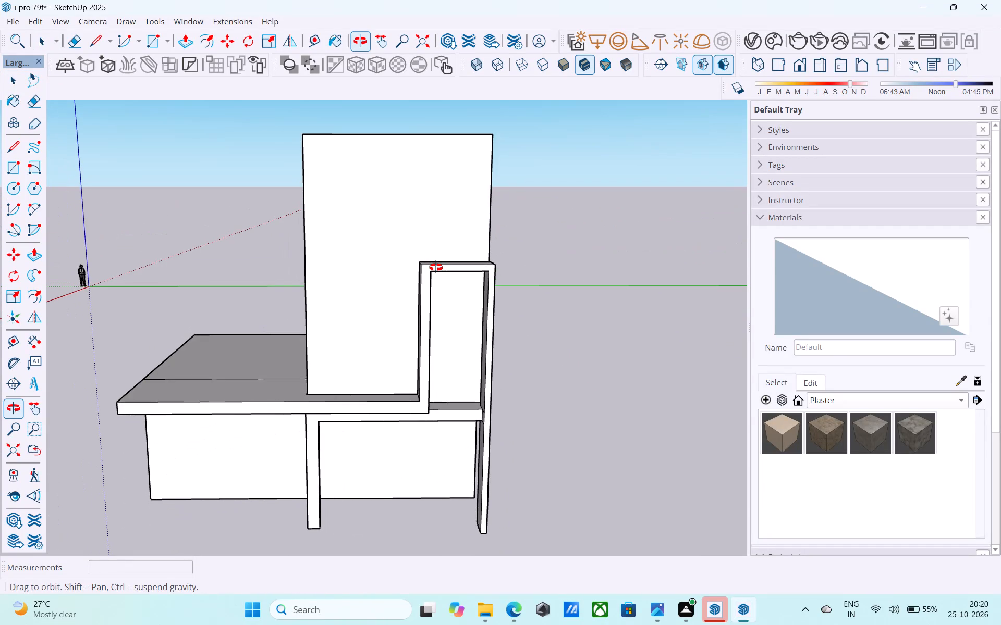
pyautogui.moveTo(436, 267); pyautogui.dragTo(601, 307, button='middle')
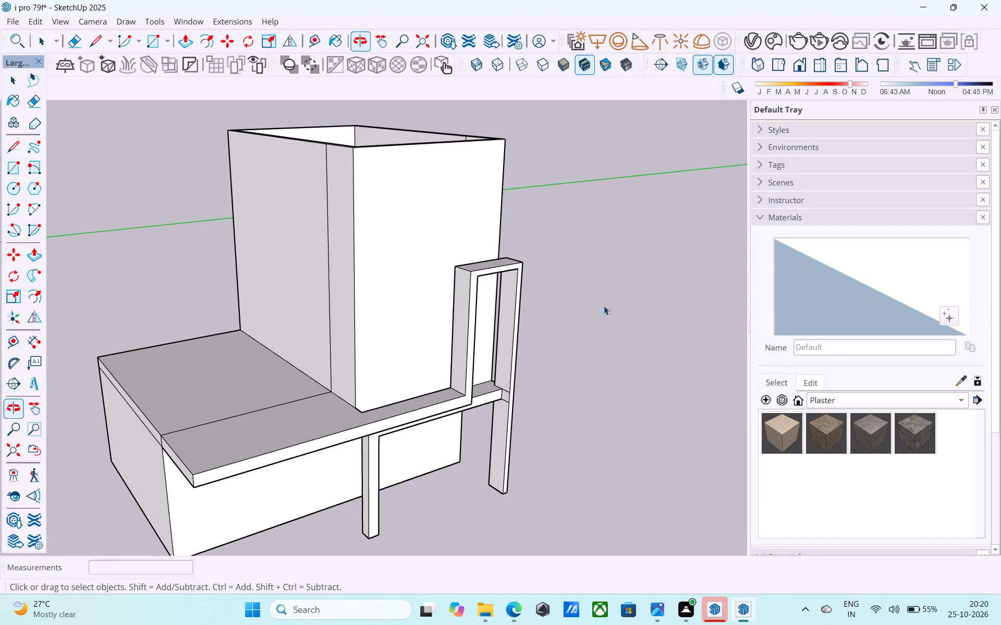
pyautogui.scroll(-6, 616, 287)
pyautogui.moveTo(615, 286); pyautogui.dragTo(506, 336, button='middle')
pyautogui.moveTo(507, 339); pyautogui.dragTo(510, 359, button='middle')
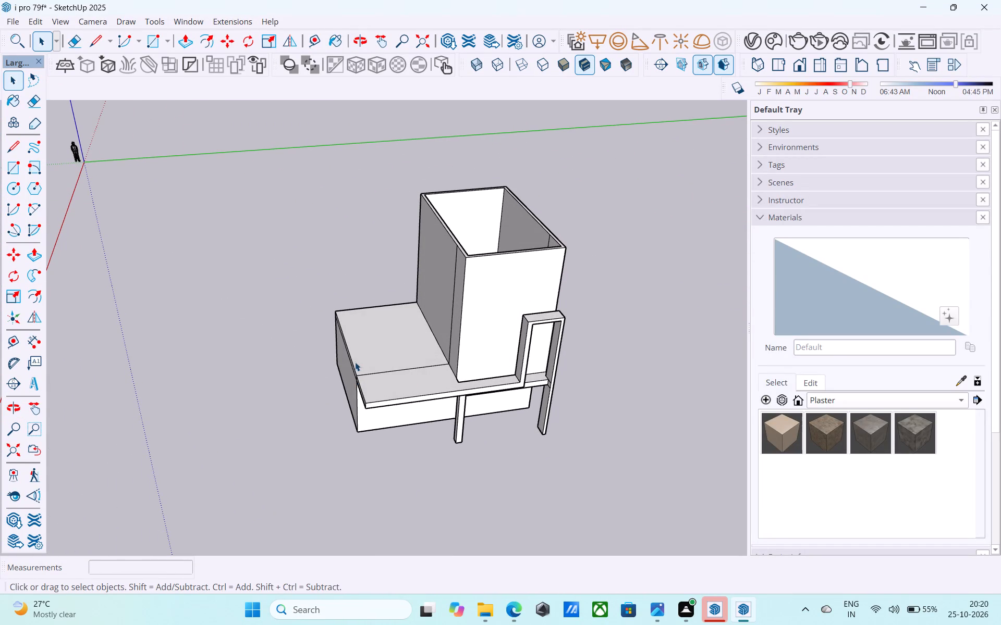
# Offset the outline of the main roof face beside the tower inward by 6".
pyautogui.moveTo(355, 362); pyautogui.dragTo(502, 412, button='middle')
pyautogui.scroll(5, 384, 346)
pyautogui.click(383, 345)
pyautogui.scroll(2, 384, 345)
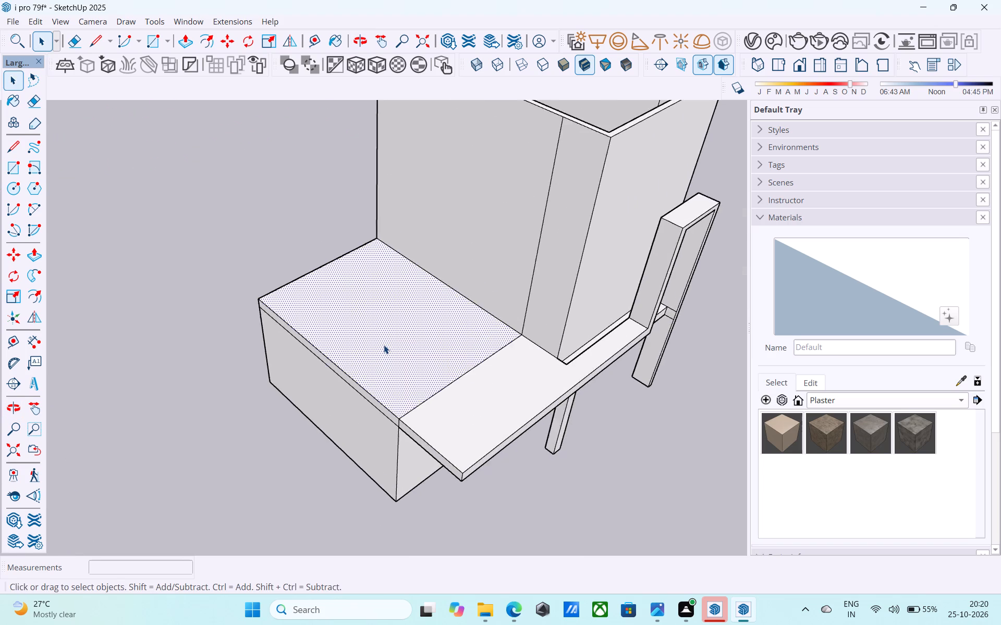
pyautogui.scroll(2, 384, 345)
pyautogui.press('f')
pyautogui.click(385, 343)
pyautogui.write('6"')
pyautogui.press('Return')
pyautogui.press('space')
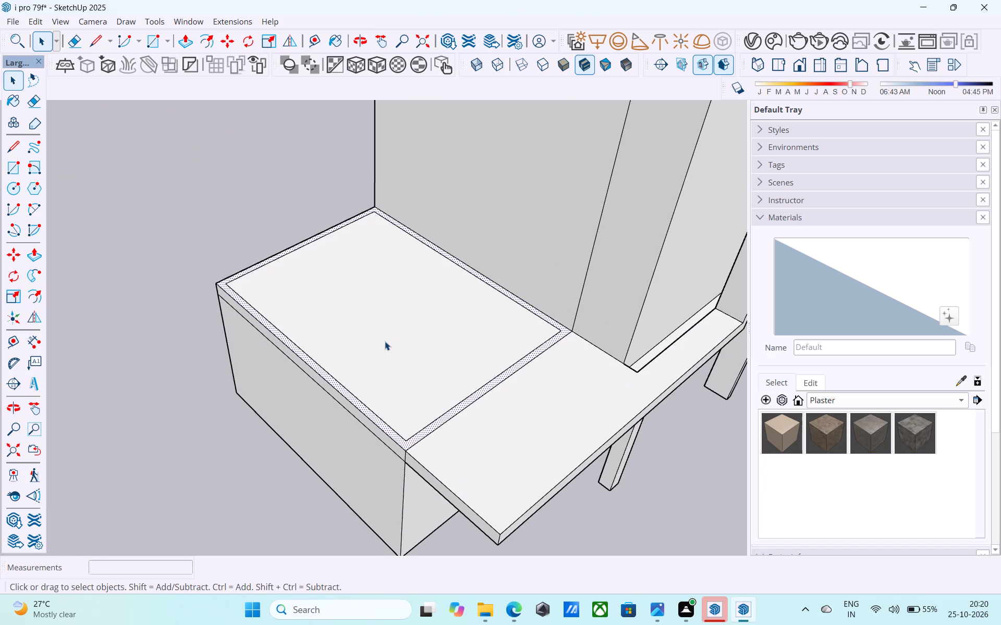
# Draw a 6" edge from the inner outline's corner to the tower wall, at the end beside the slab overhang.
pyautogui.scroll(-4, 389, 344)
pyautogui.moveTo(389, 346); pyautogui.dragTo(292, 302, button='middle')
pyautogui.scroll(1, 379, 357)
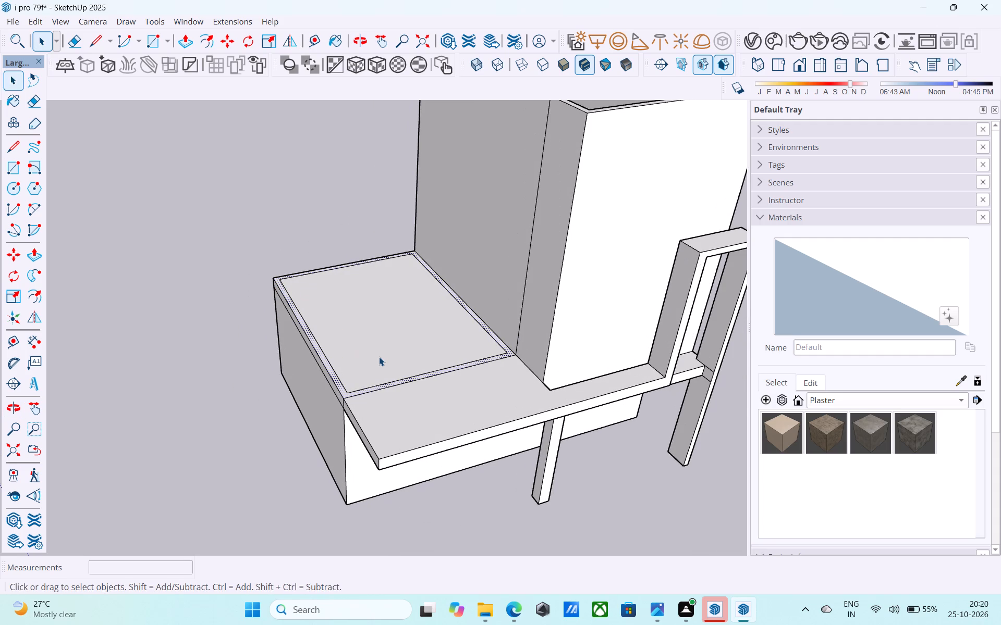
pyautogui.scroll(1, 379, 357)
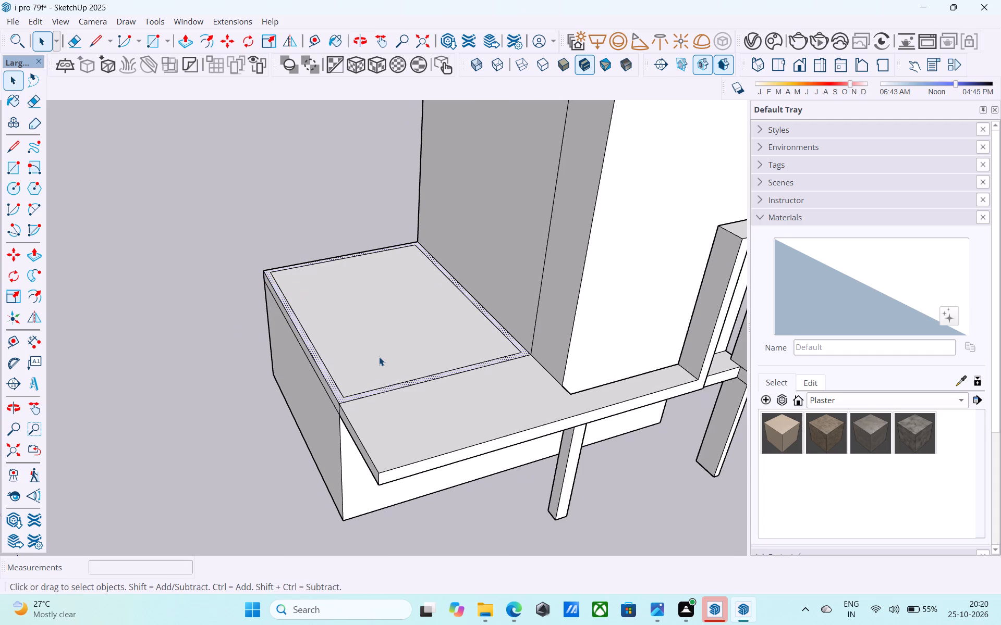
pyautogui.moveTo(379, 357); pyautogui.dragTo(387, 355, button='middle')
pyautogui.moveTo(390, 355); pyautogui.dragTo(417, 361, button='middle')
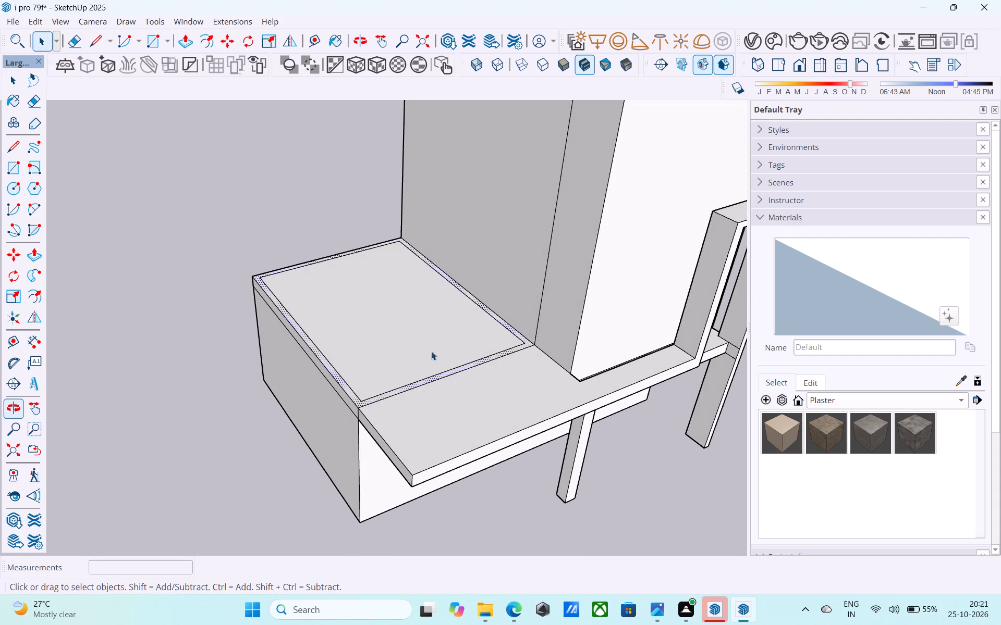
pyautogui.press('l')
pyautogui.scroll(8, 512, 337)
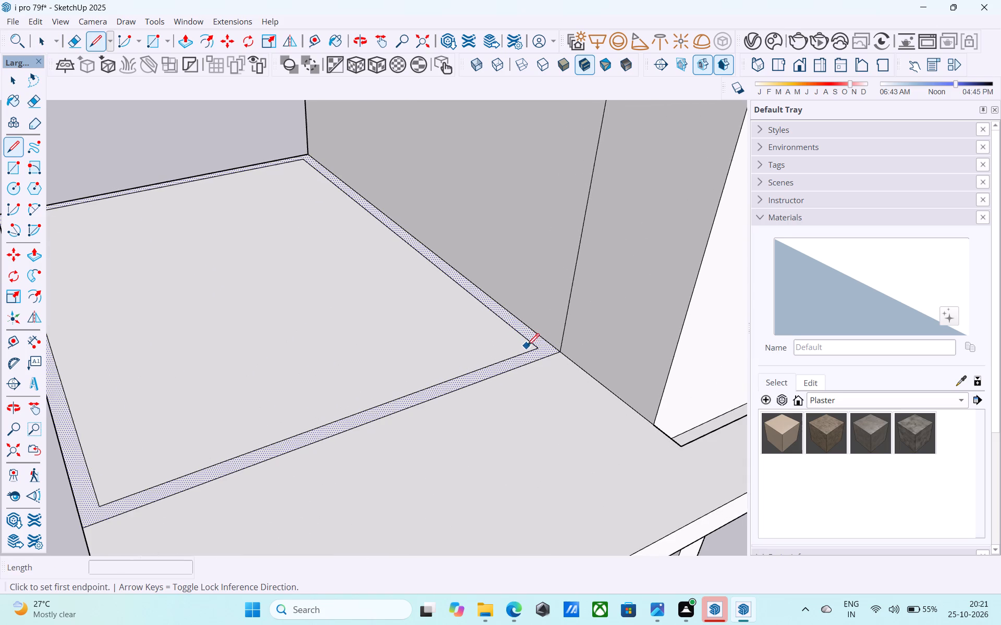
pyautogui.click(540, 352)
pyautogui.scroll(7, 550, 342)
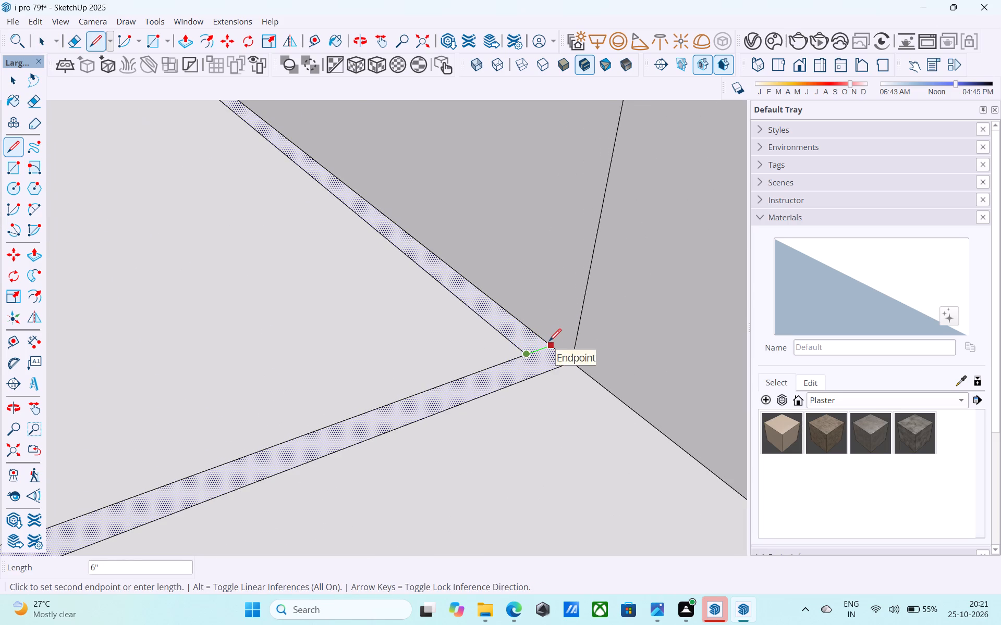
pyautogui.click(549, 342)
pyautogui.press('space')
# Draw the matching edge from the inner outline's other tower-side corner to the tower wall, at the roof's far end.
pyautogui.scroll(-15, 549, 345)
pyautogui.moveTo(550, 355); pyautogui.dragTo(704, 373, button='middle')
pyautogui.moveTo(463, 339); pyautogui.dragTo(729, 348, button='middle')
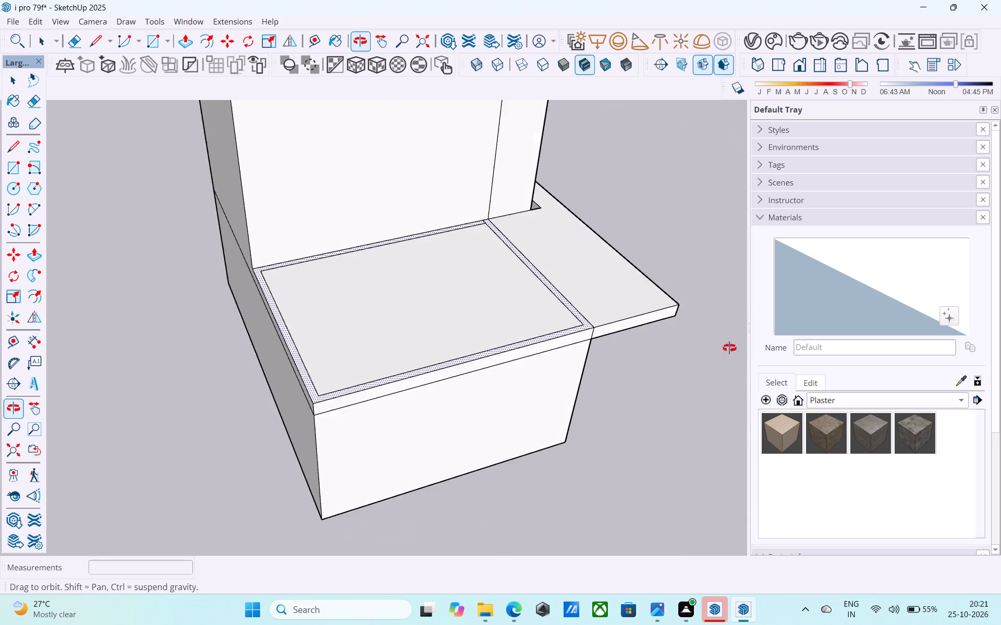
pyautogui.moveTo(729, 348); pyautogui.dragTo(724, 348, button='middle')
pyautogui.moveTo(374, 323); pyautogui.dragTo(542, 326, button='middle')
pyautogui.scroll(7, 251, 312)
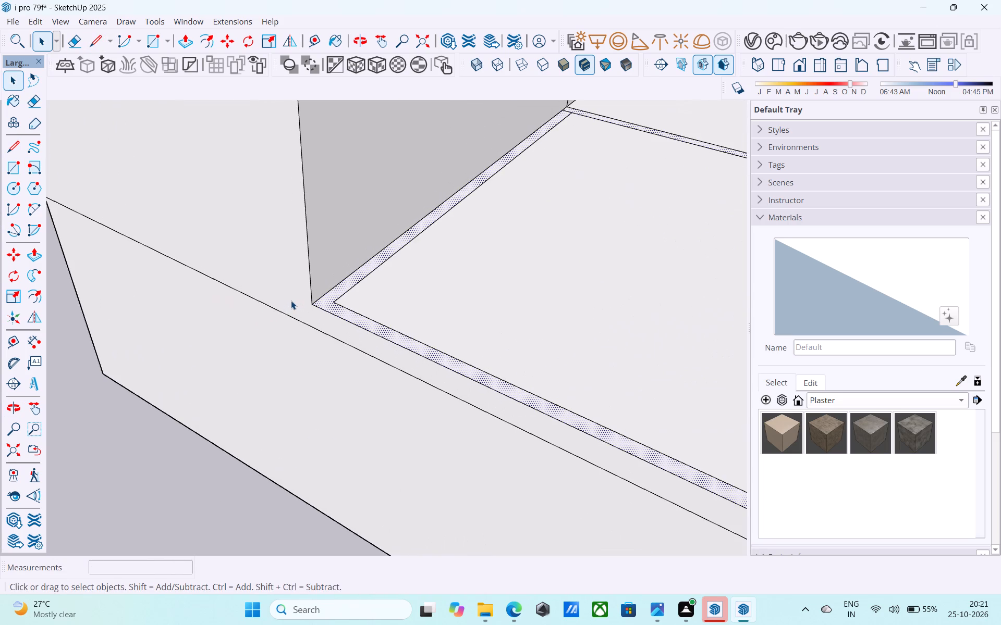
pyautogui.press('l')
pyautogui.scroll(5, 336, 306)
pyautogui.click(332, 298)
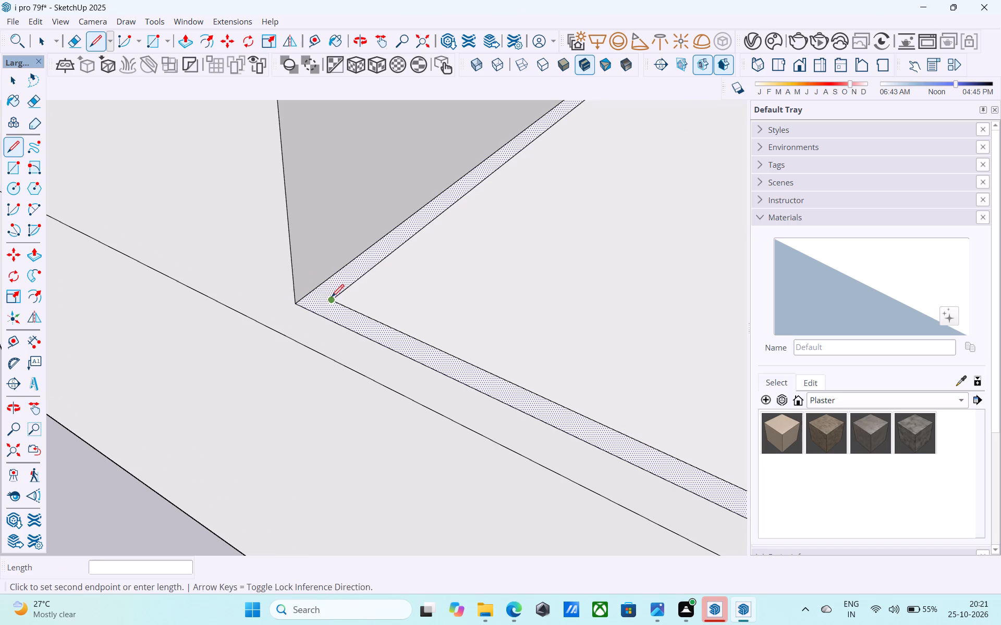
pyautogui.click(316, 290)
pyautogui.press('space')
# Erase the inner offset line running along the tower wall, leaving the border strip on the roof's other three sides.
pyautogui.press('e')
pyautogui.moveTo(360, 270); pyautogui.dragTo(360, 269)
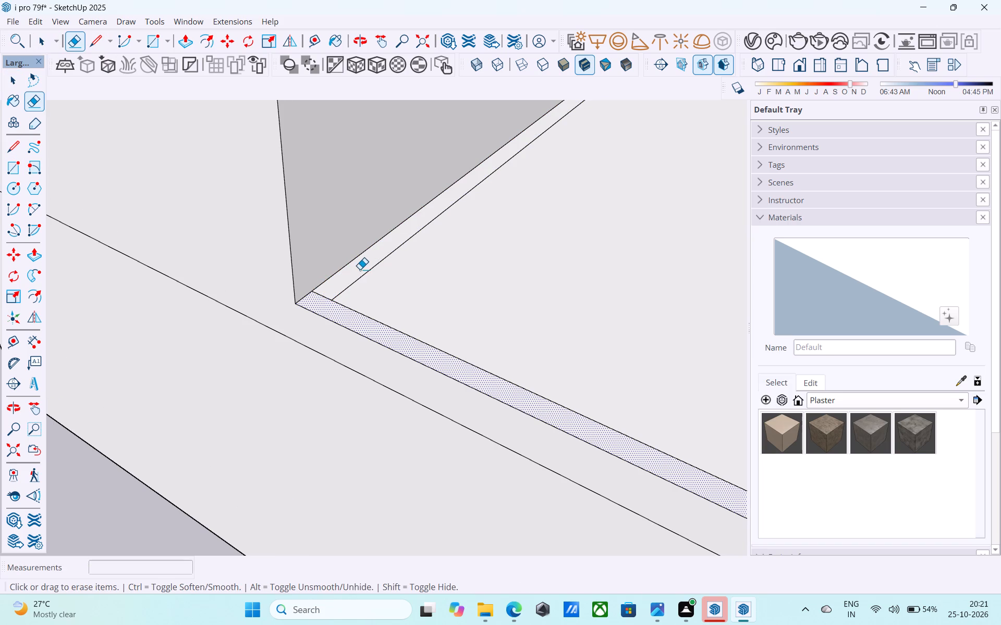
pyautogui.moveTo(360, 269); pyautogui.dragTo(364, 274)
pyautogui.press('space')
# Examine the three-sided roof border and the whole building from around and above.
pyautogui.scroll(-16, 356, 279)
pyautogui.scroll(1, 348, 281)
pyautogui.scroll(-1, 348, 281)
pyautogui.moveTo(428, 273); pyautogui.dragTo(77, 284, button='middle')
pyautogui.moveTo(406, 285); pyautogui.dragTo(197, 285, button='middle')
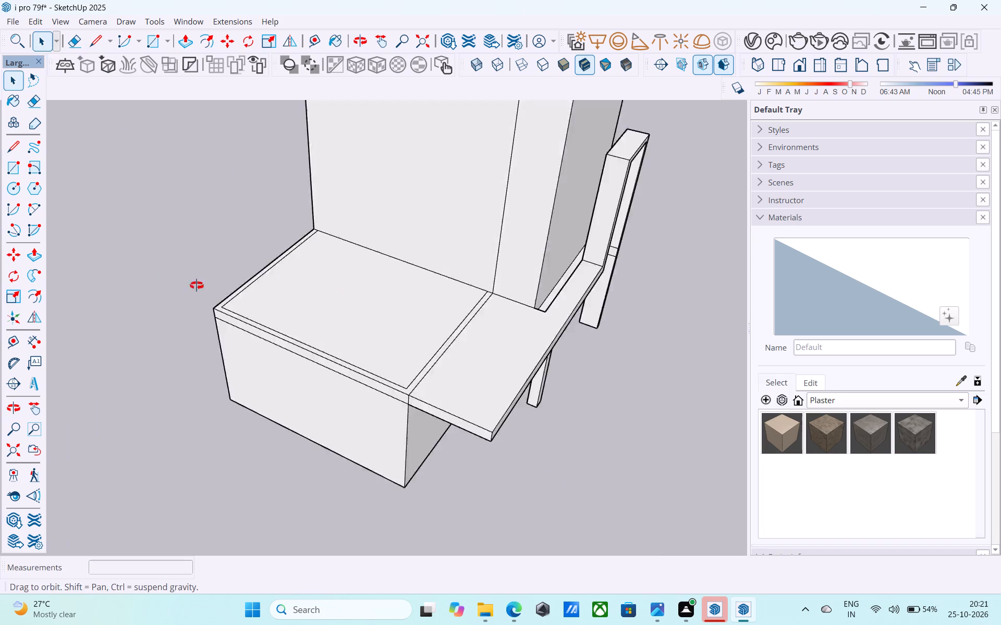
pyautogui.moveTo(197, 285); pyautogui.dragTo(161, 286, button='middle')
pyautogui.scroll(-5, 236, 295)
pyautogui.moveTo(253, 324); pyautogui.dragTo(248, 293, button='middle')
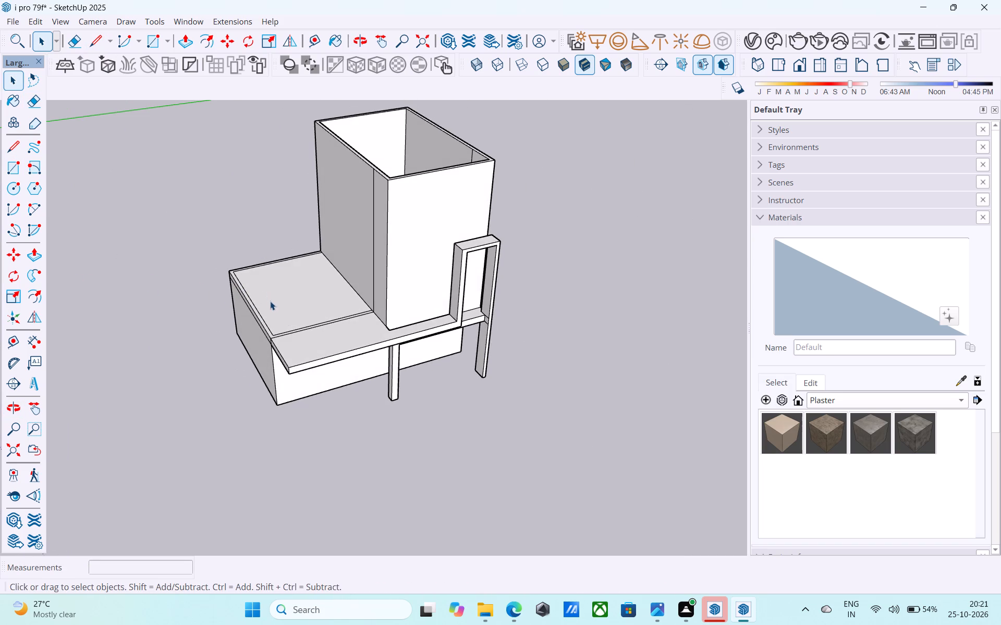
pyautogui.scroll(-3, 467, 372)
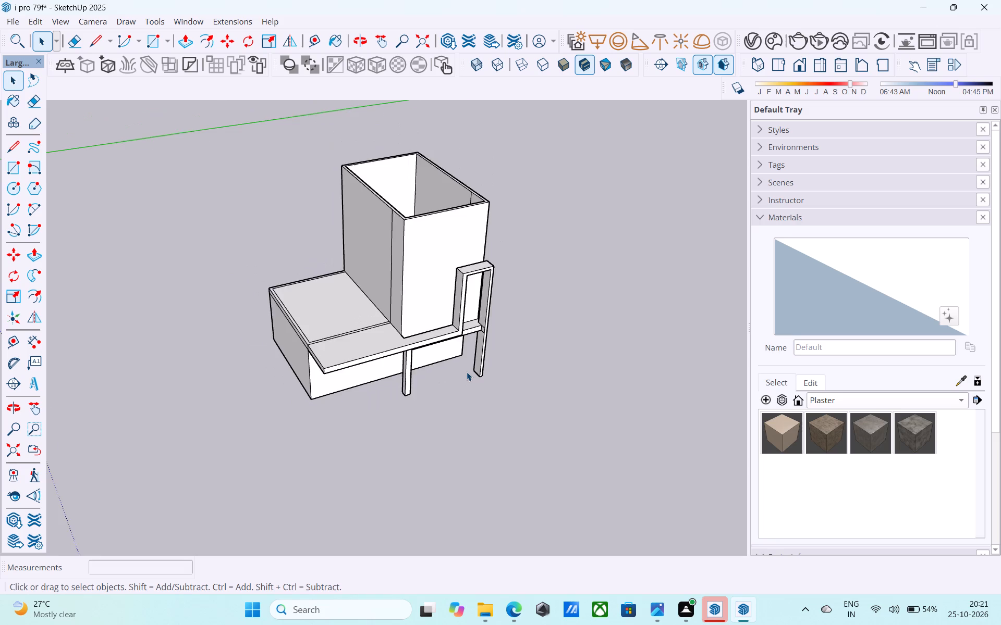
# Push/Pull the three-sided roof border strip up 10' to form walls around the lower roof.
pyautogui.scroll(-4, 467, 372)
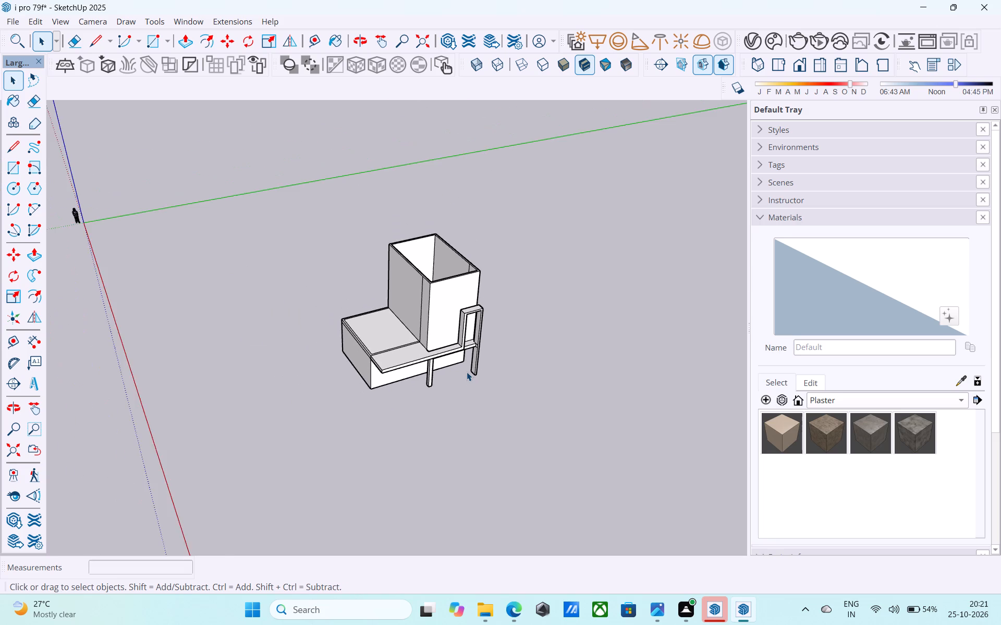
pyautogui.scroll(-2, 467, 372)
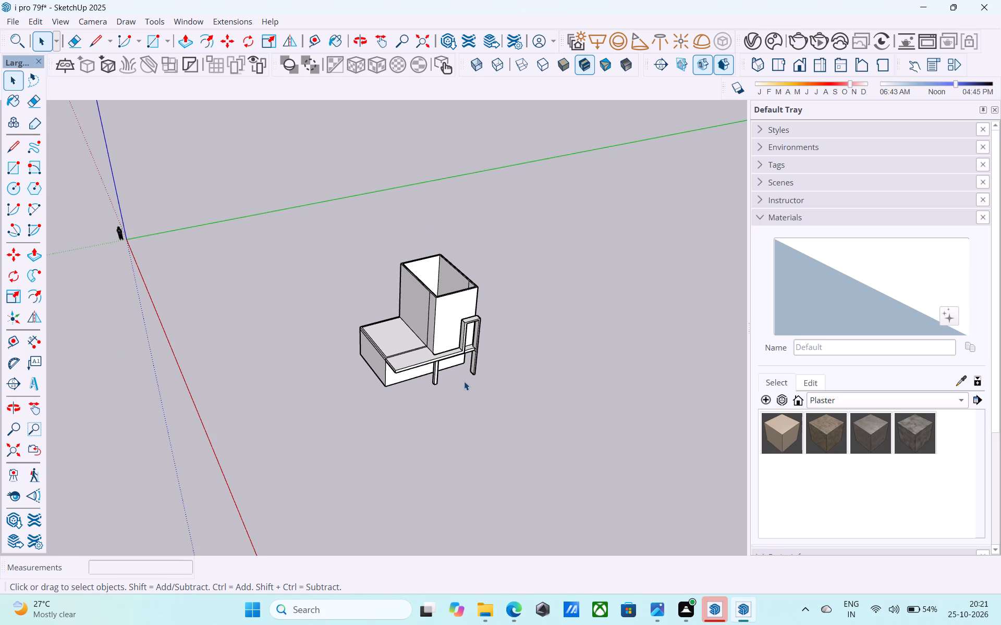
pyautogui.moveTo(464, 381); pyautogui.dragTo(457, 380, button='middle')
pyautogui.scroll(20, 419, 361)
pyautogui.scroll(6, 419, 361)
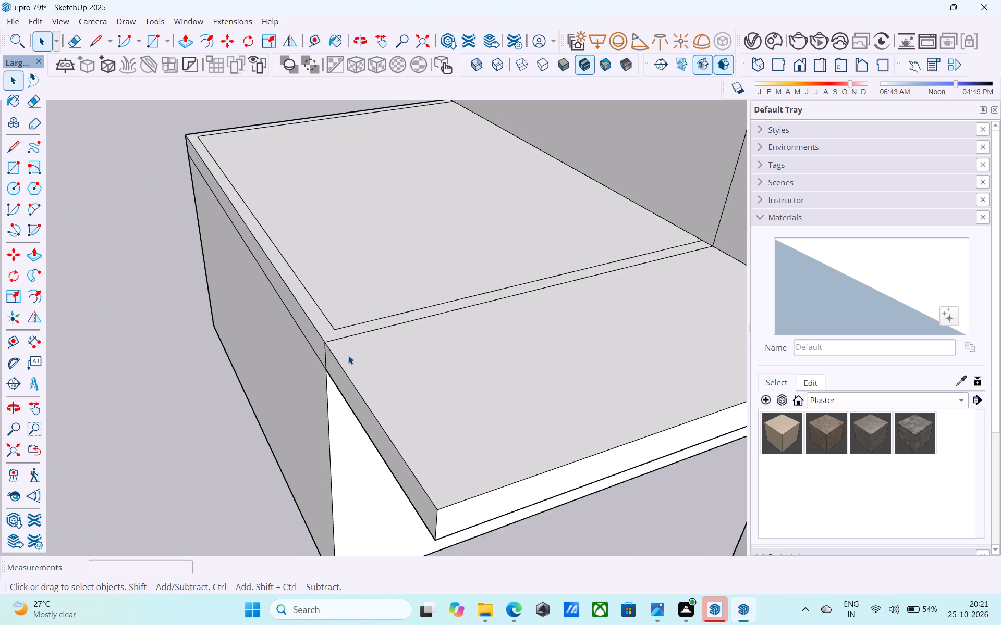
pyautogui.scroll(1, 348, 355)
pyautogui.click(328, 329)
pyautogui.press('p')
pyautogui.click(328, 329)
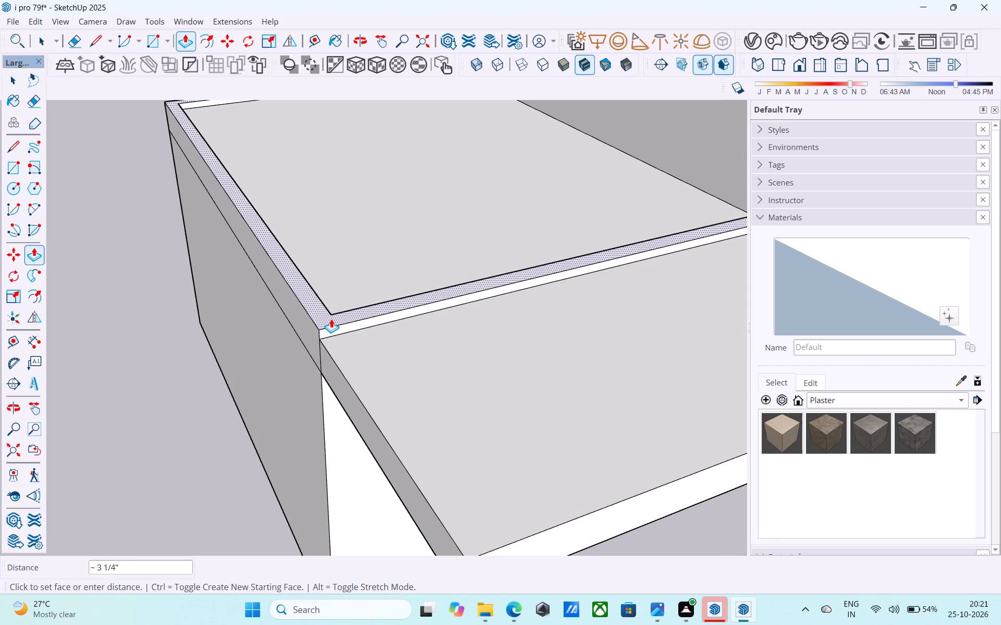
pyautogui.write("10'")
pyautogui.press('Return')
pyautogui.press('space')
# Draw an 18' 9" by 14' 6" rectangle between opposite inner top corners, capping the new walled space.
pyautogui.scroll(-3, 331, 318)
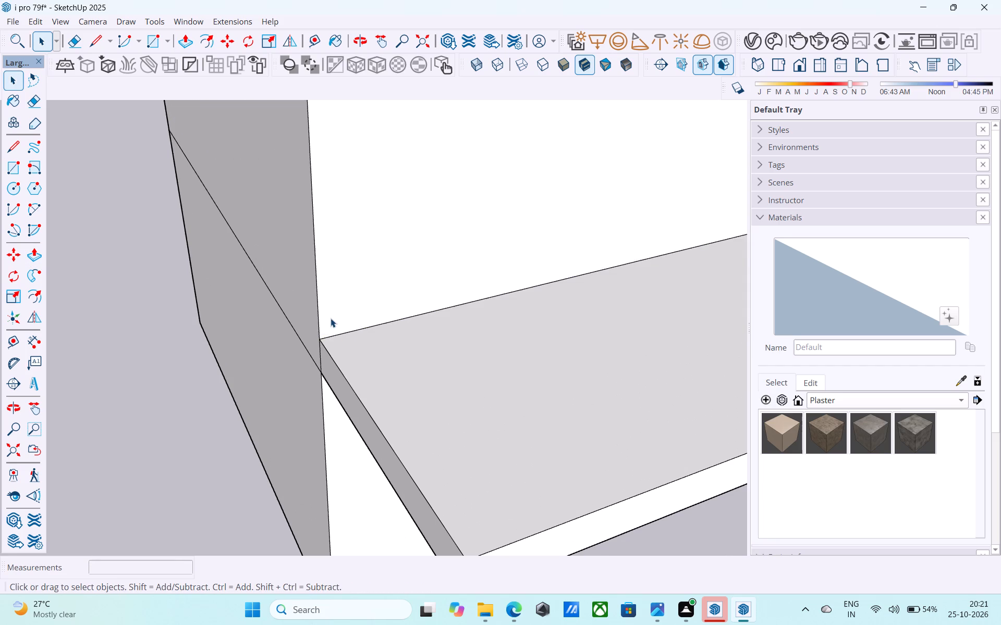
pyautogui.scroll(-9, 331, 318)
pyautogui.keyDown('shift'); pyautogui.moveTo(334, 318); pyautogui.dragTo(425, 382, button='middle'); pyautogui.keyUp('shift')
pyautogui.moveTo(419, 327); pyautogui.dragTo(397, 382, button='middle')
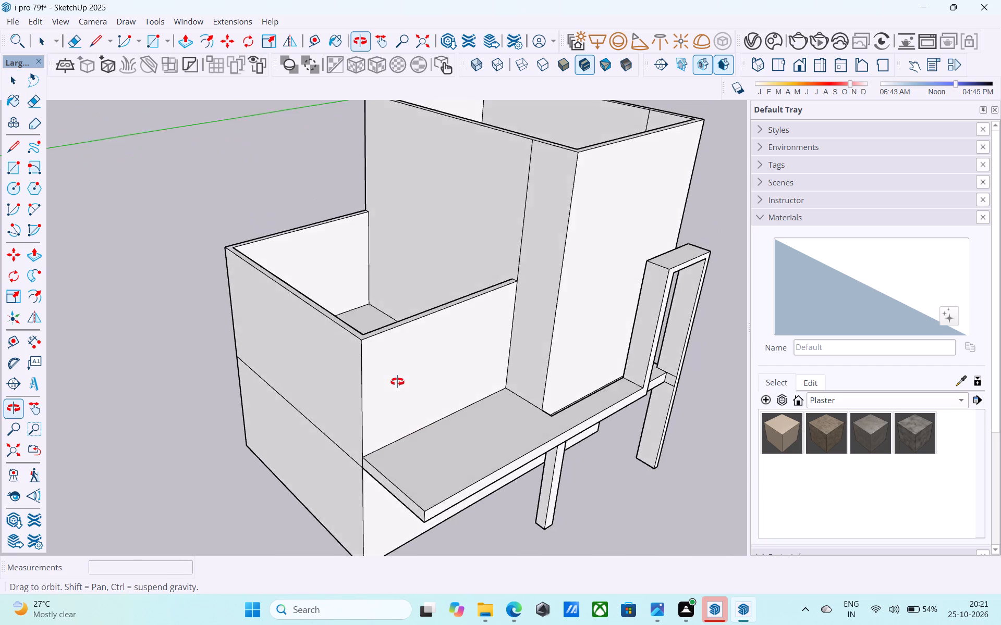
pyautogui.moveTo(397, 382); pyautogui.dragTo(680, 425, button='middle')
pyautogui.scroll(5, 530, 258)
pyautogui.scroll(-2, 526, 259)
pyautogui.keyDown('shift'); pyautogui.moveTo(528, 266); pyautogui.dragTo(376, 293, button='middle'); pyautogui.keyUp('shift')
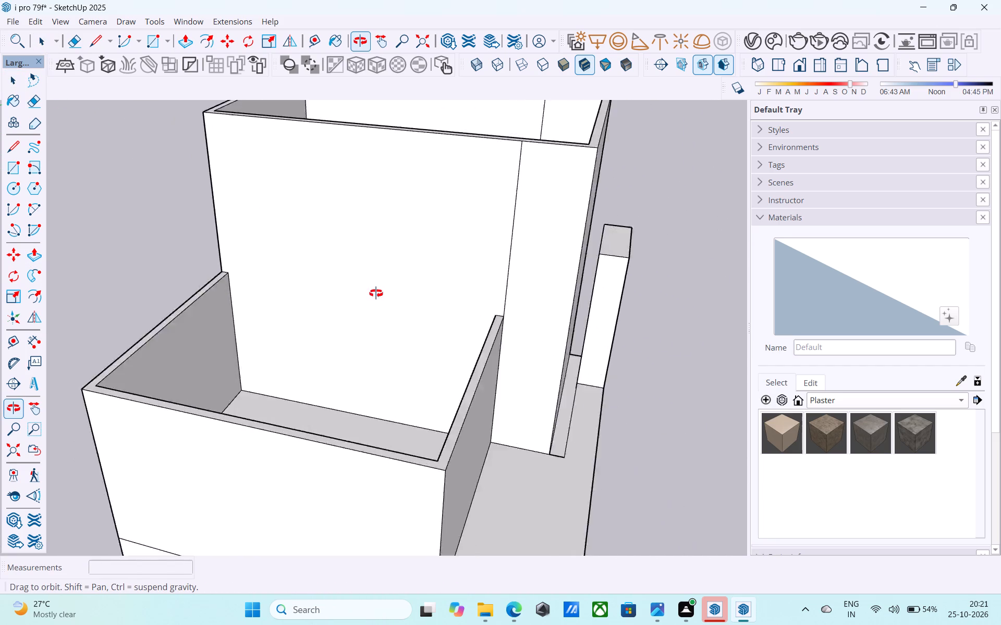
pyautogui.keyDown('shift'); pyautogui.moveTo(376, 293); pyautogui.dragTo(406, 296, button='middle'); pyautogui.keyUp('shift')
pyautogui.moveTo(406, 296); pyautogui.dragTo(386, 290, button='middle')
pyautogui.moveTo(334, 289); pyautogui.dragTo(327, 305, button='middle')
pyautogui.moveTo(323, 304); pyautogui.dragTo(315, 302, button='middle')
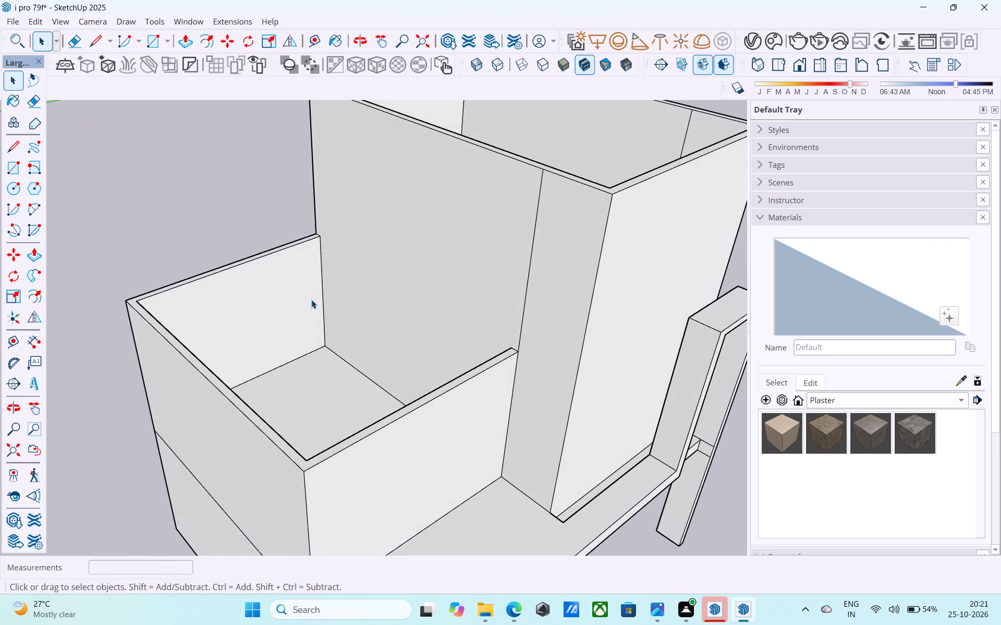
pyautogui.press('r')
pyautogui.click(316, 239)
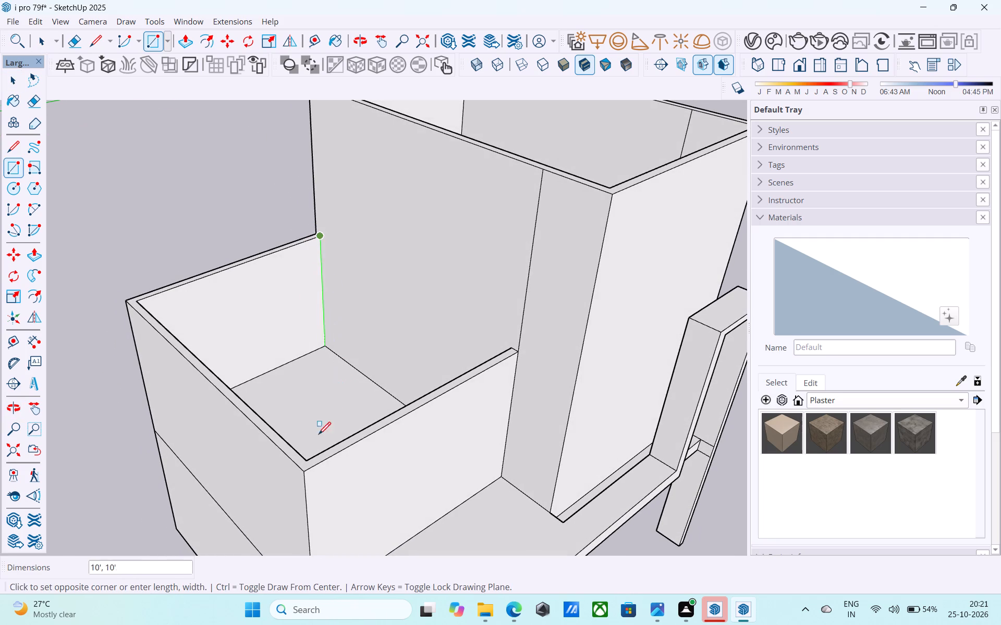
pyautogui.click(307, 459)
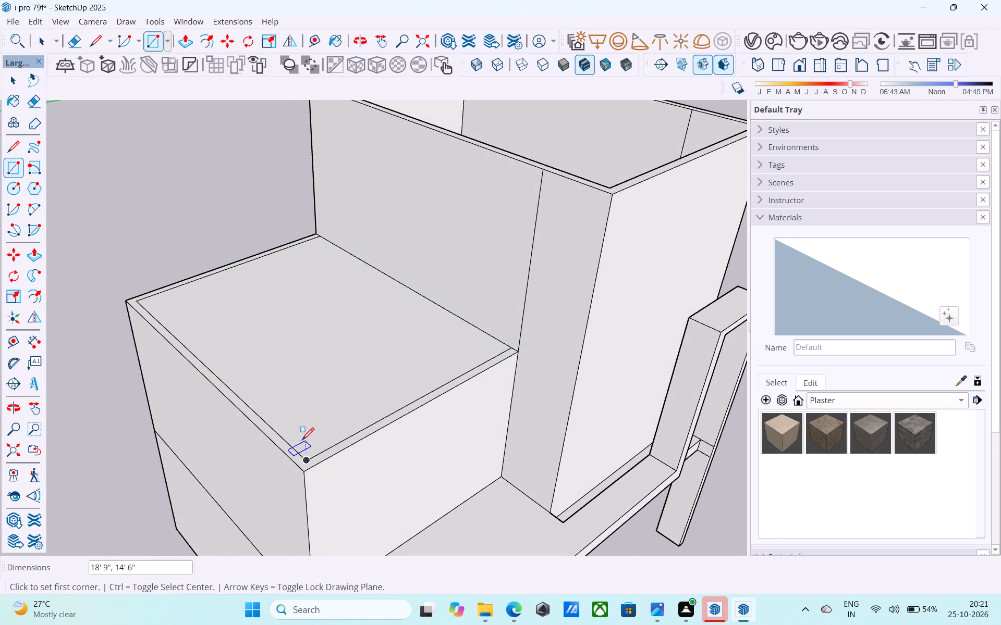
# Reverse the new rectangular cap face enclosed by the wall tops.
pyautogui.scroll(-8, 301, 438)
pyautogui.moveTo(301, 438); pyautogui.dragTo(303, 416, button='middle')
pyautogui.scroll(7, 302, 415)
pyautogui.press('space')
pyautogui.click(301, 415)
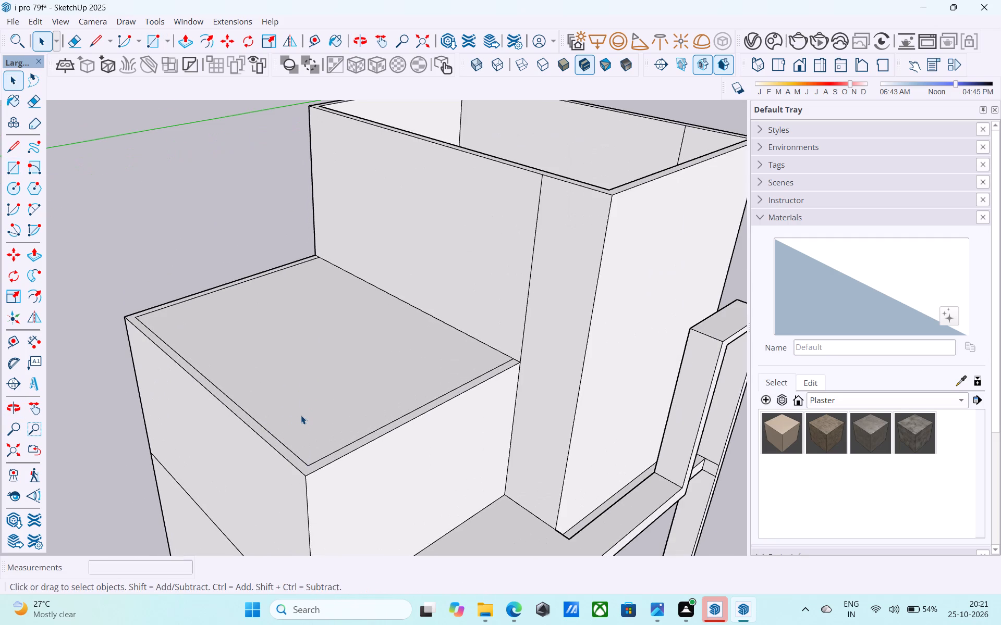
pyautogui.rightClick(301, 415)
pyautogui.click(347, 293)
# Draw a 6" vertical edge up from the cap's inner corner farthest from both the tower and the slab overhang.
pyautogui.scroll(-3, 346, 293)
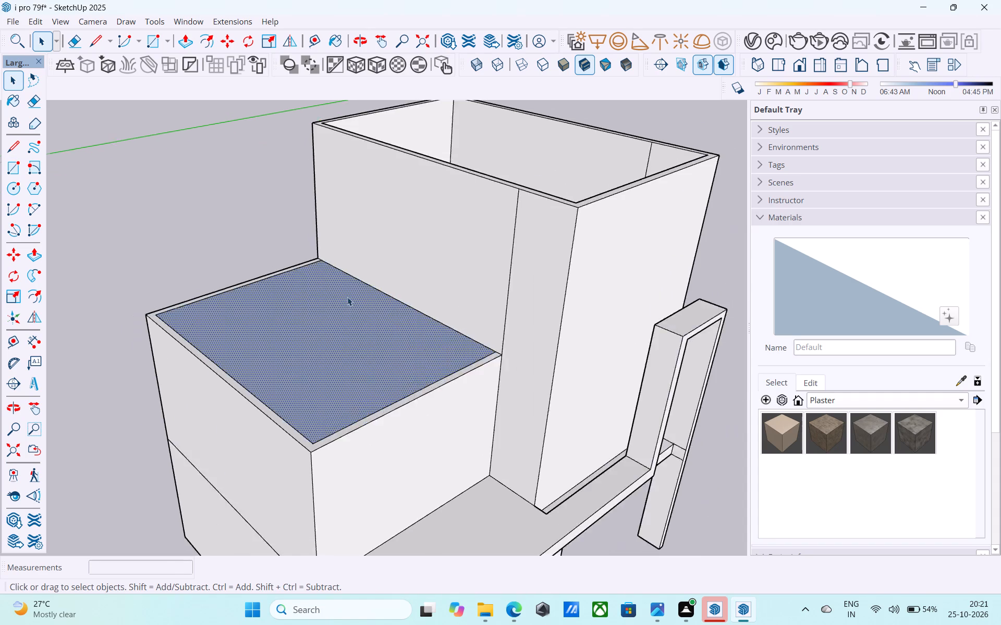
pyautogui.scroll(-1, 347, 297)
pyautogui.moveTo(347, 299); pyautogui.dragTo(345, 339, button='middle')
pyautogui.moveTo(345, 337); pyautogui.dragTo(263, 315, button='middle')
pyautogui.moveTo(219, 291); pyautogui.dragTo(182, 283, button='middle')
pyautogui.middleClick(180, 283)
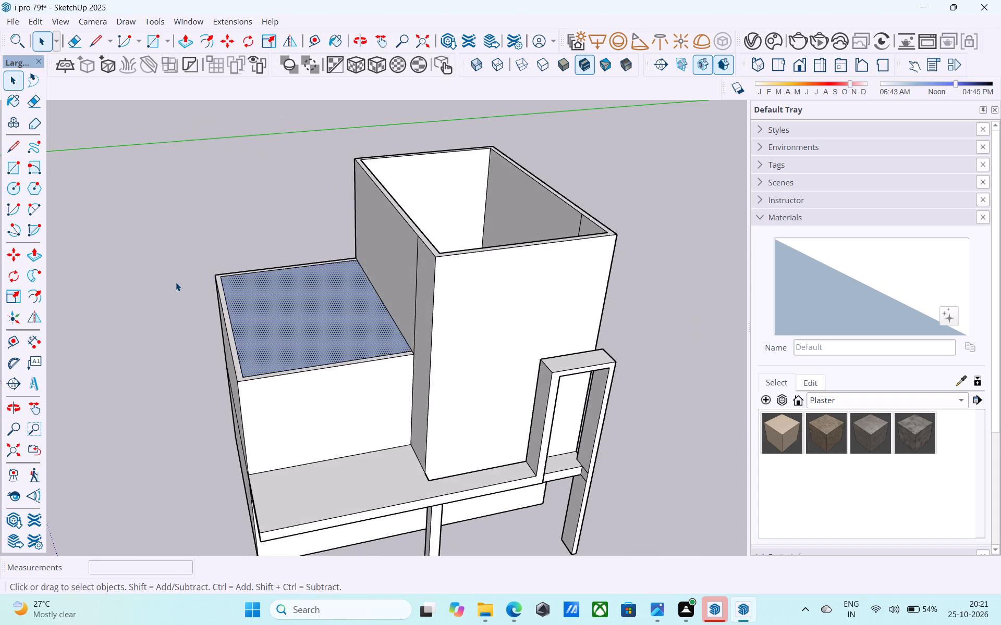
pyautogui.press('l')
pyautogui.scroll(5, 178, 280)
pyautogui.click(296, 271)
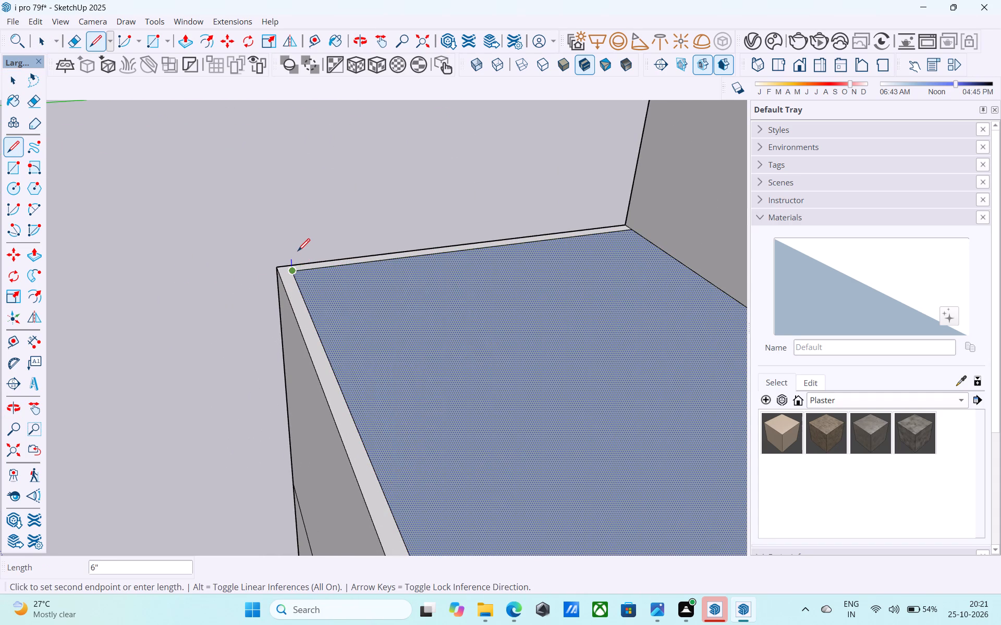
pyautogui.write('6"')
pyautogui.press('Return')
# Draw a short vertical edge up from the cap's corner at the tower wall, on the slab overhang side.
pyautogui.scroll(-10, 253, 249)
pyautogui.moveTo(320, 311); pyautogui.dragTo(404, 332, button='middle')
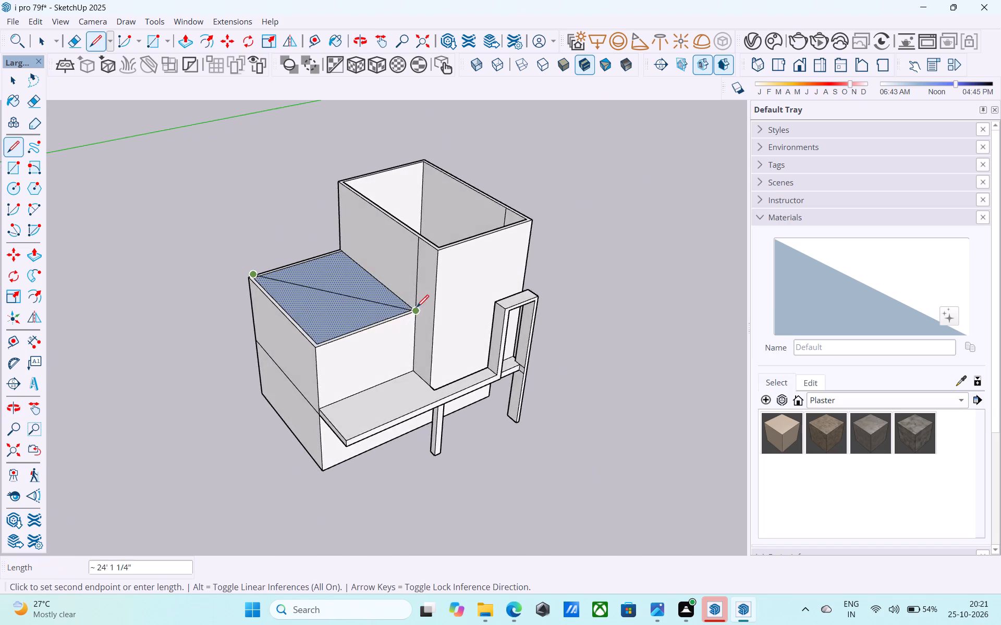
pyautogui.scroll(13, 417, 308)
pyautogui.press('l')
pyautogui.click(406, 329)
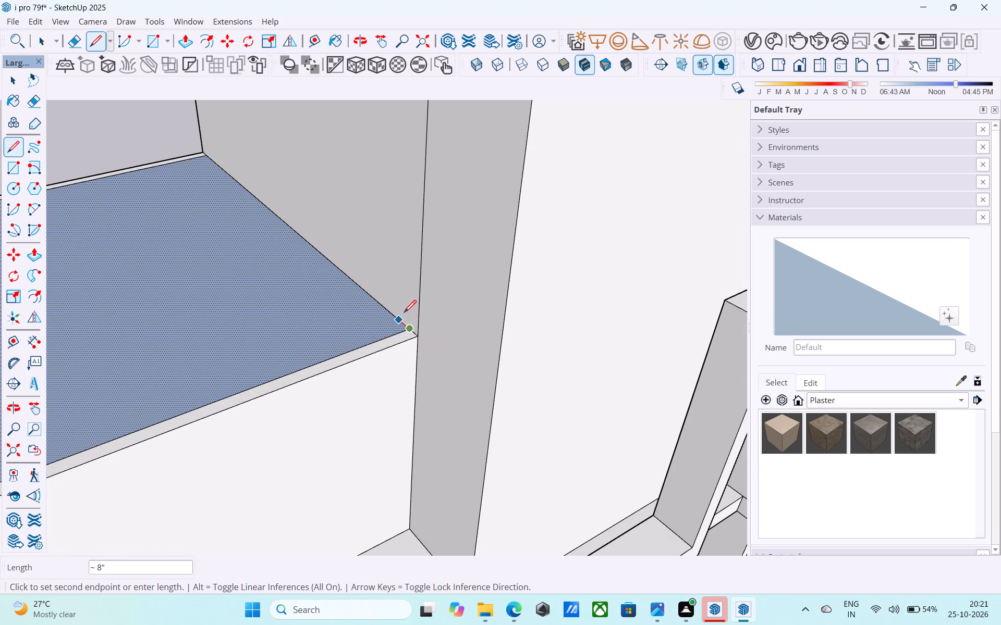
pyautogui.click(406, 312)
pyautogui.scroll(-7, 410, 309)
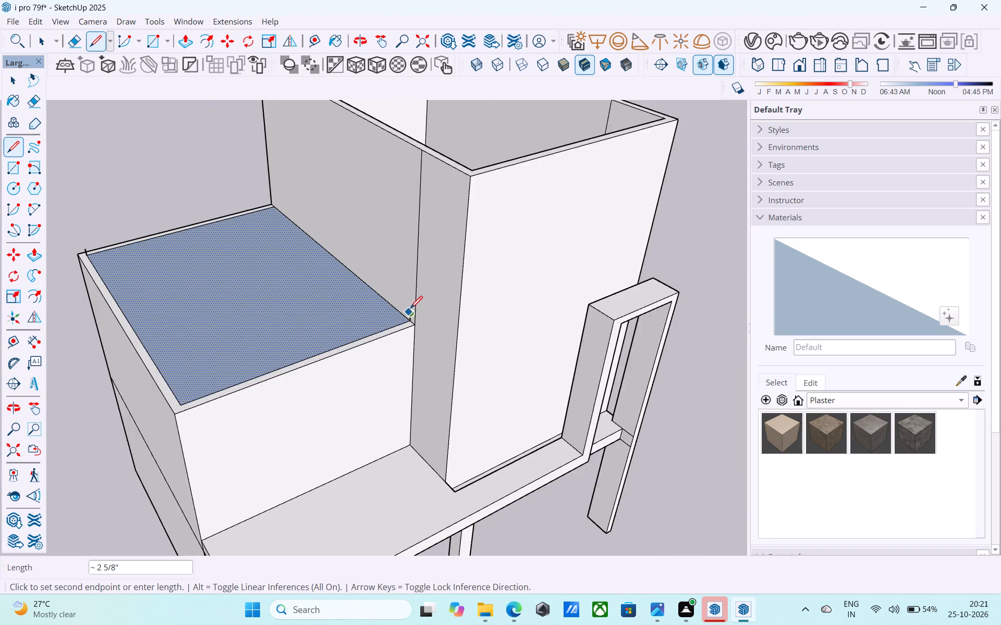
# Draw an 18' 9" by 14' 6" rectangle between the upper ends of the two vertical edges, above the cap face.
pyautogui.moveTo(397, 316); pyautogui.dragTo(247, 273, button='middle')
pyautogui.press('r')
pyautogui.scroll(12, 187, 222)
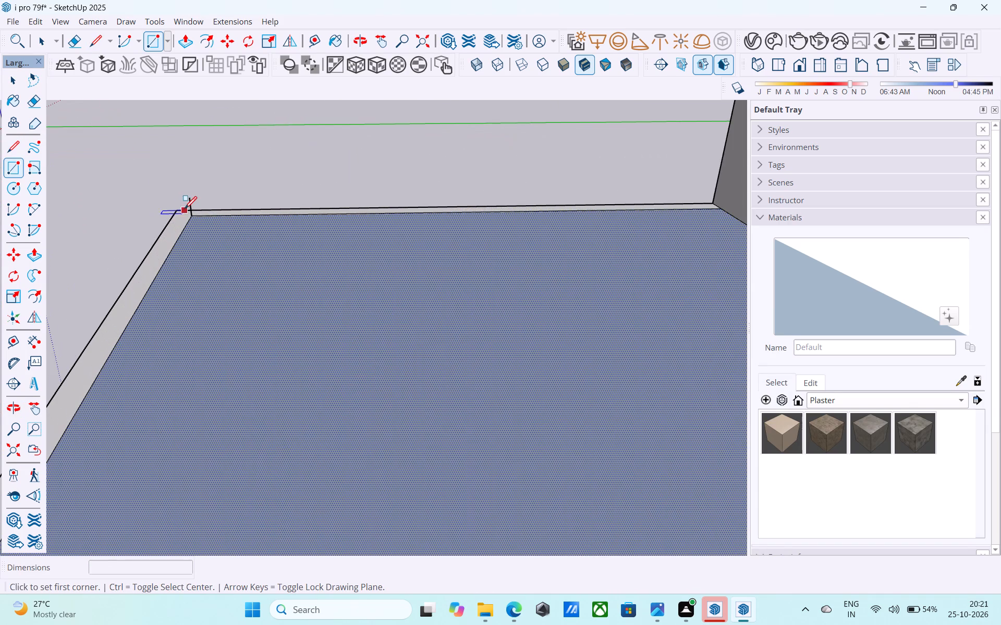
pyautogui.click(190, 200)
pyautogui.scroll(-11, 203, 226)
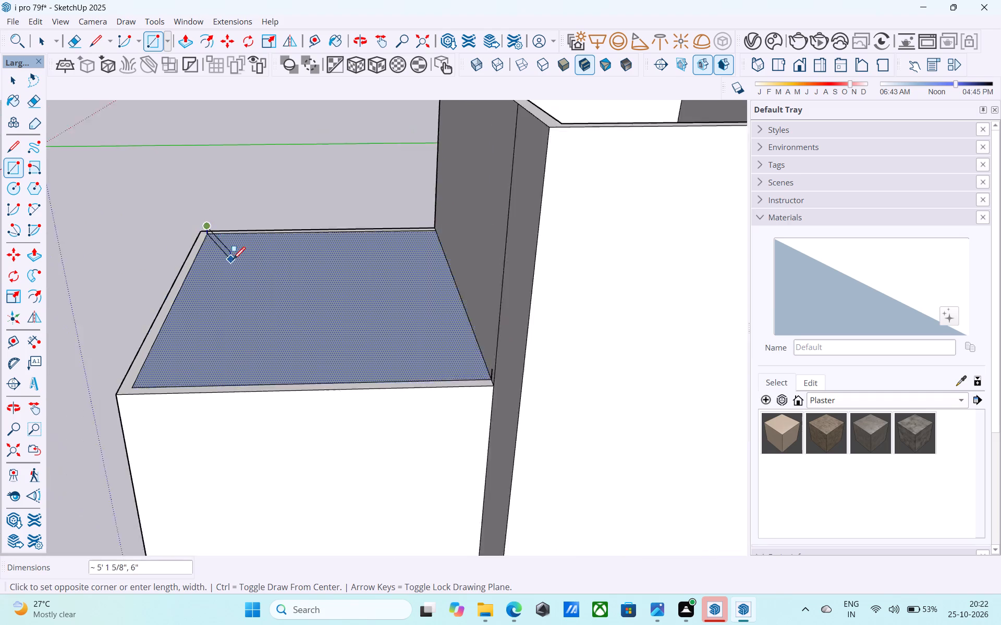
pyautogui.scroll(-5, 233, 260)
pyautogui.moveTo(265, 282); pyautogui.dragTo(488, 303, button='middle')
pyautogui.scroll(10, 408, 307)
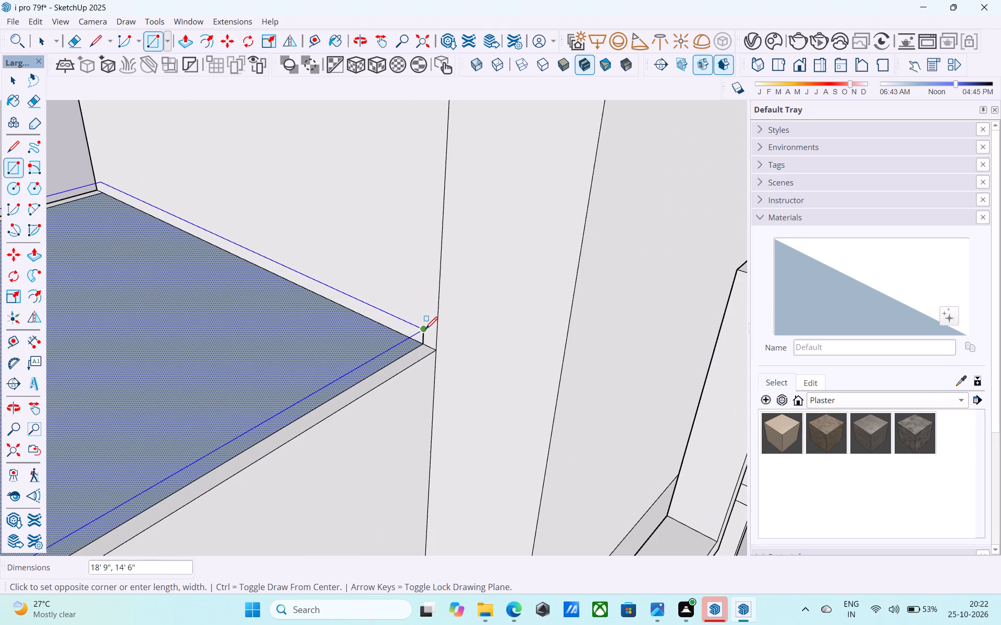
pyautogui.click(425, 330)
# Draw a 6" vertical edge joining the cap and the raised rectangle at the overhang-side corner away from the tower.
pyautogui.scroll(-13, 512, 307)
pyautogui.moveTo(409, 352); pyautogui.dragTo(328, 355, button='middle')
pyautogui.scroll(6, 307, 367)
pyautogui.moveTo(319, 383); pyautogui.dragTo(333, 371, button='middle')
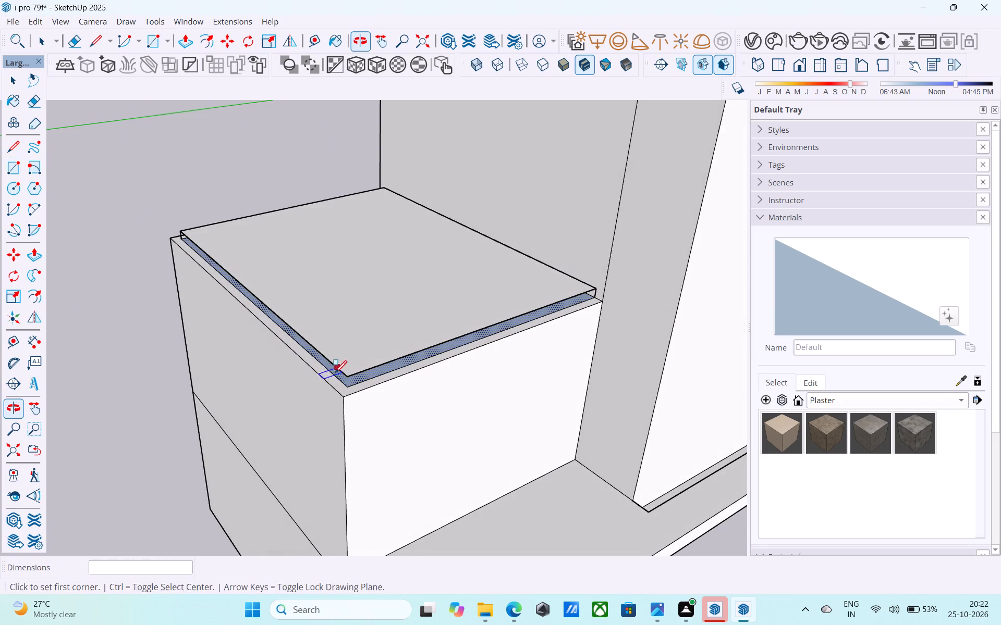
pyautogui.press('l')
pyautogui.scroll(8, 340, 383)
pyautogui.click(353, 390)
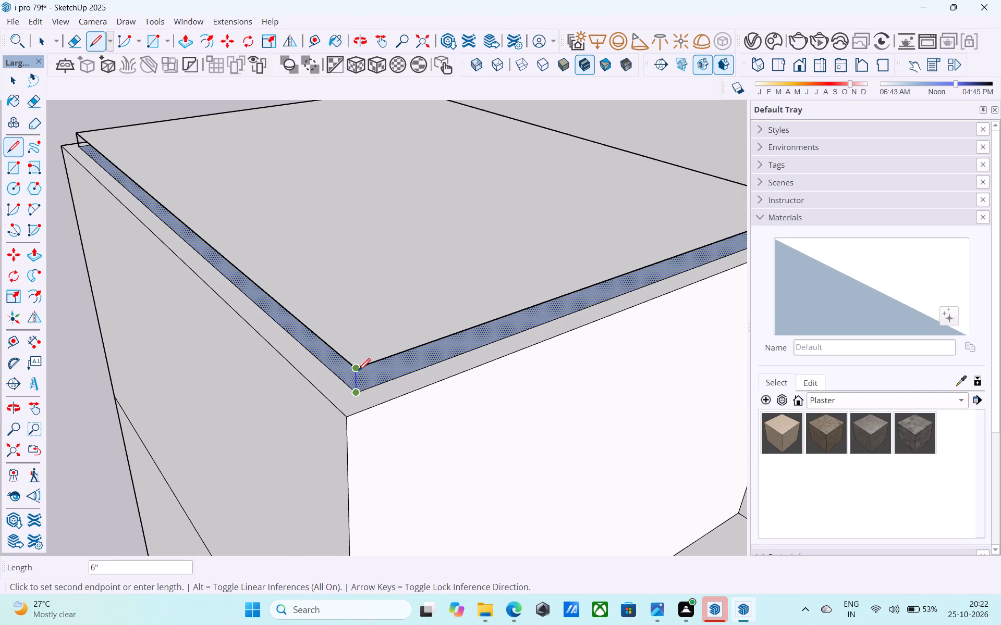
pyautogui.click(358, 372)
# Join the remaining tower-side corner of the cap and raised rectangle with a vertical edge, at the end opposite the overhang.
pyautogui.scroll(-13, 359, 371)
pyautogui.moveTo(304, 372); pyautogui.dragTo(626, 330, button='middle')
pyautogui.moveTo(345, 351); pyautogui.dragTo(514, 356, button='middle')
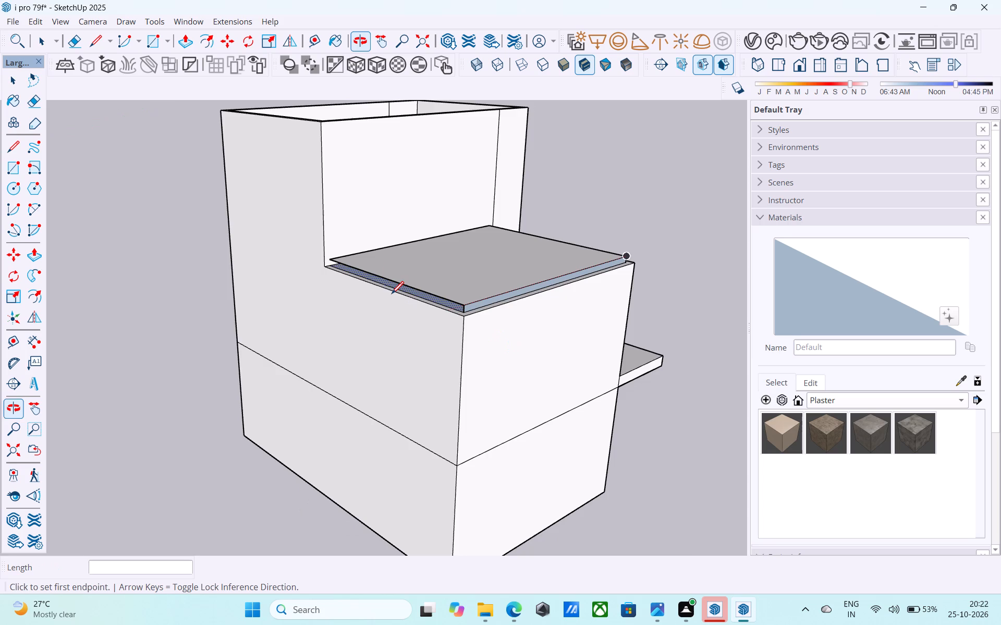
pyautogui.scroll(15, 324, 265)
pyautogui.click(348, 265)
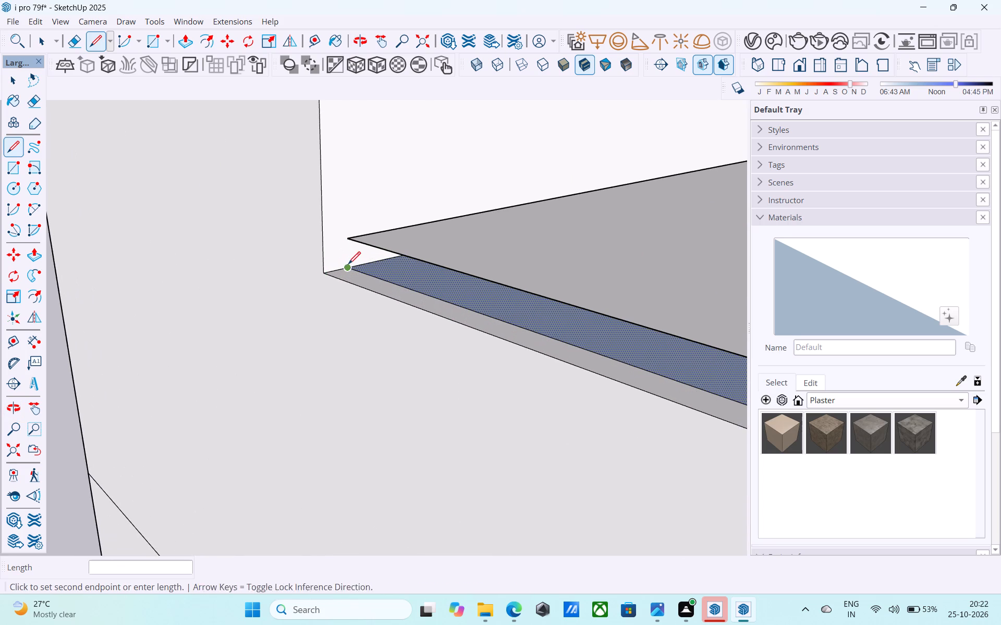
pyautogui.click(353, 243)
# Reverse the roof slab's two side faces, the one facing away from the tower and the one opposite the overhang.
pyautogui.scroll(-18, 259, 269)
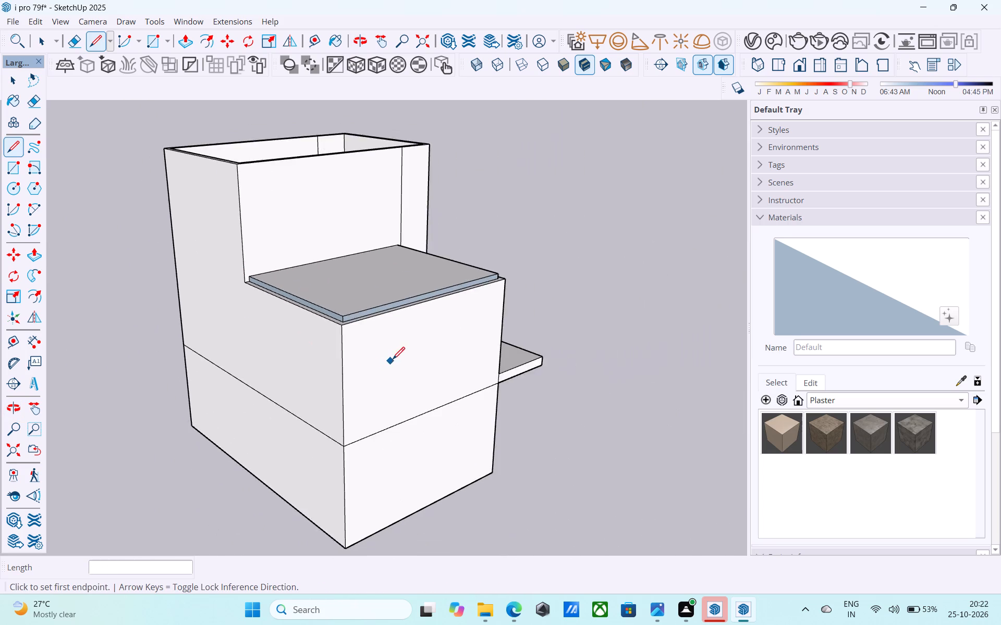
pyautogui.scroll(6, 387, 349)
pyautogui.press('space')
pyautogui.scroll(9, 333, 312)
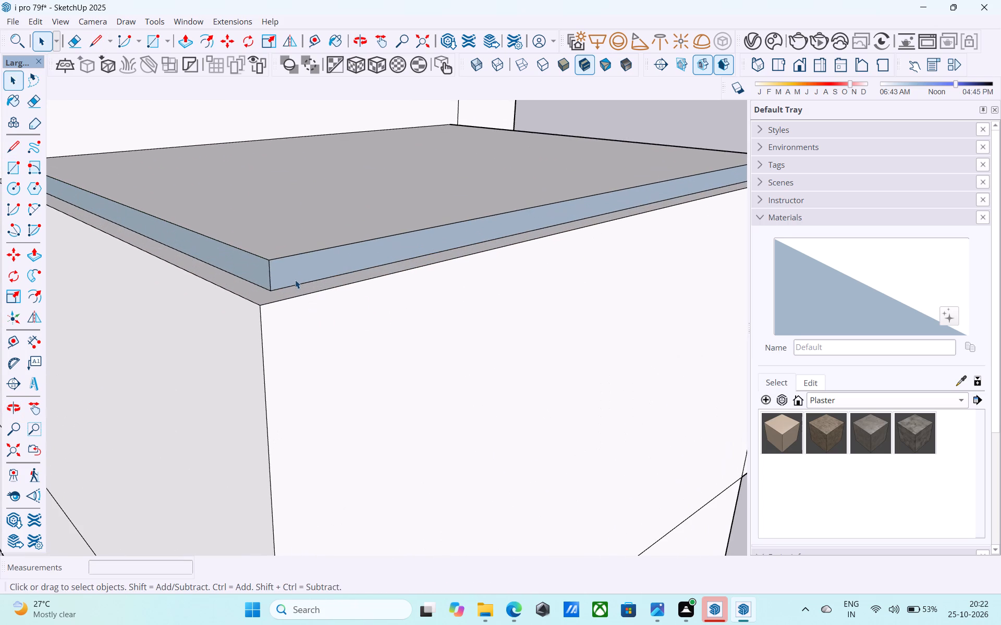
pyautogui.click(295, 280)
pyautogui.rightClick(295, 280)
pyautogui.click(343, 451)
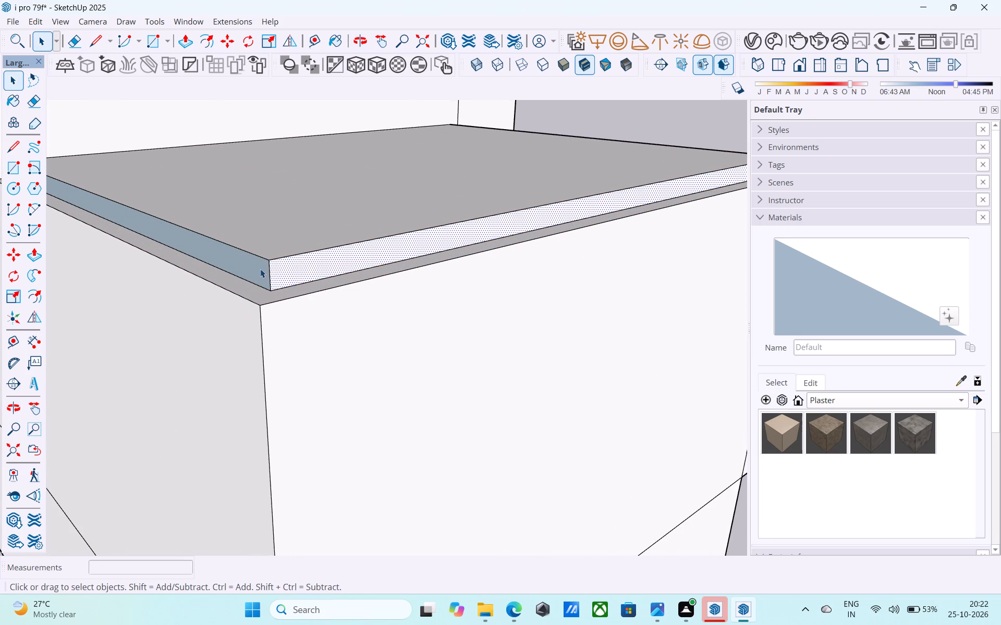
pyautogui.click(260, 269)
pyautogui.rightClick(260, 269)
pyautogui.click(329, 446)
# Reverse the roof slab's side face above the slab overhang.
pyautogui.scroll(-9, 339, 432)
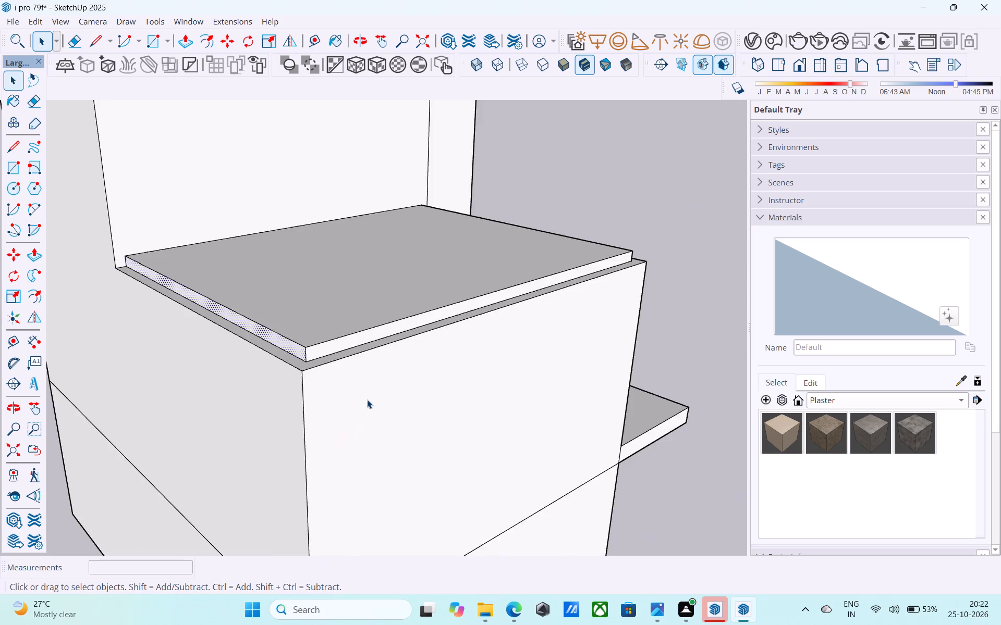
pyautogui.scroll(-4, 367, 399)
pyautogui.moveTo(409, 391); pyautogui.dragTo(171, 374, button='middle')
pyautogui.moveTo(359, 380); pyautogui.dragTo(252, 354, button='middle')
pyautogui.scroll(14, 280, 325)
pyautogui.click(254, 217)
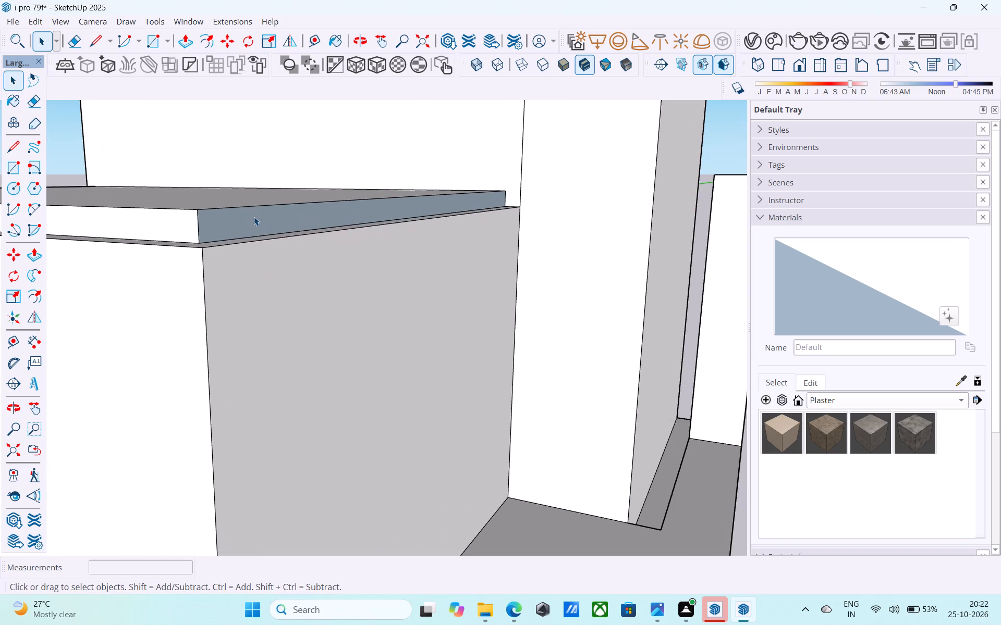
pyautogui.rightClick(254, 217)
pyautogui.click(325, 386)
# Push/Pull the roof slab's overhang-side face outward 6", flush with the wall below.
pyautogui.scroll(-15, 336, 383)
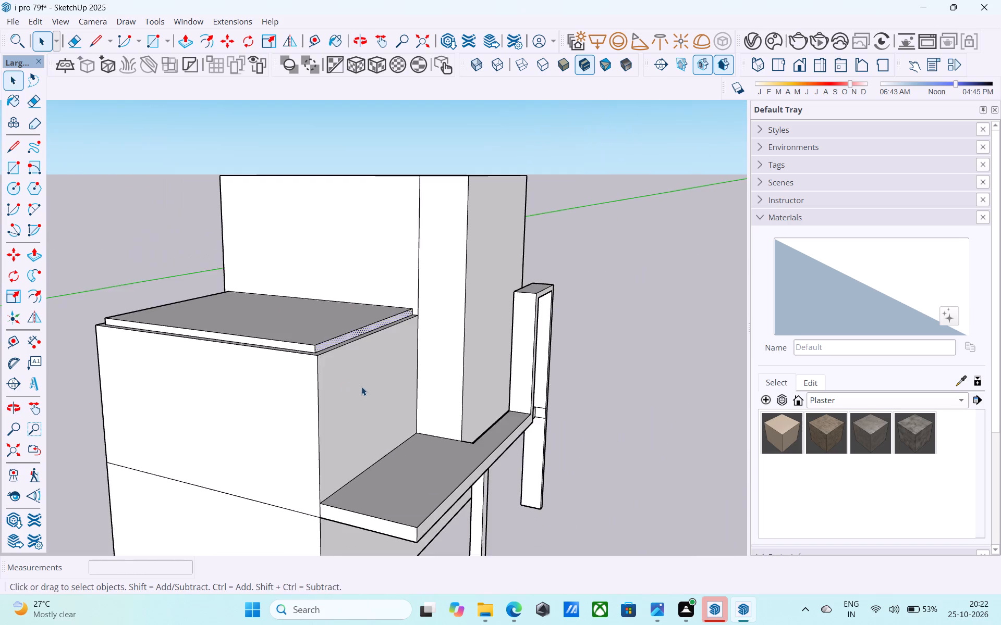
pyautogui.scroll(-3, 361, 386)
pyautogui.moveTo(368, 394); pyautogui.dragTo(396, 390, button='middle')
pyautogui.moveTo(432, 408); pyautogui.dragTo(554, 366, button='middle')
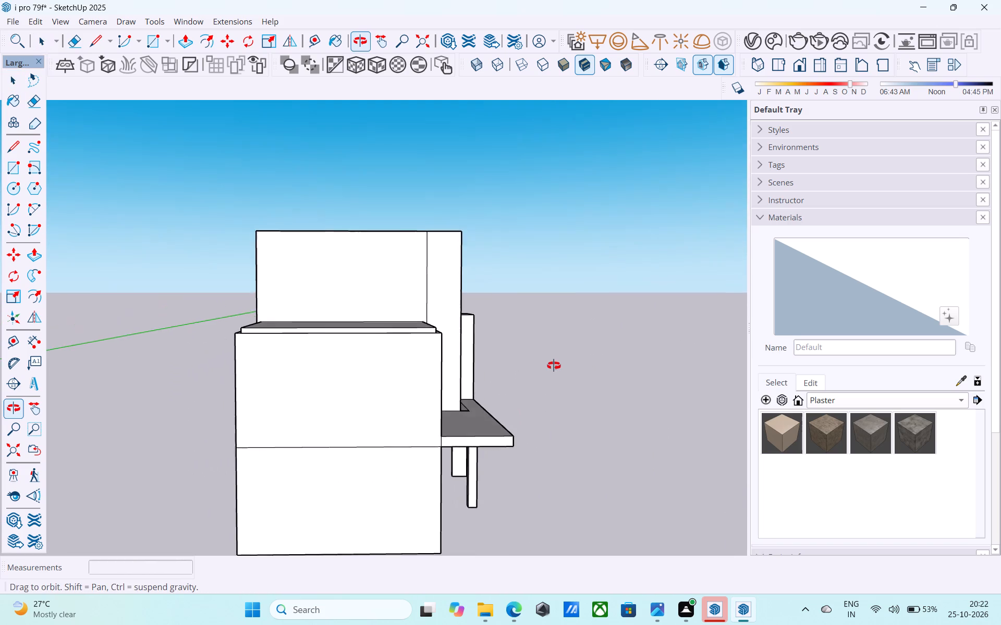
pyautogui.moveTo(554, 366); pyautogui.dragTo(554, 364, button='middle')
pyautogui.scroll(-2, 524, 357)
pyautogui.moveTo(524, 358); pyautogui.dragTo(315, 348, button='middle')
pyautogui.middleClick(312, 347)
pyautogui.moveTo(328, 331); pyautogui.dragTo(350, 361, button='middle')
pyautogui.scroll(10, 337, 342)
pyautogui.press('p')
pyautogui.click(337, 342)
pyautogui.click(338, 368)
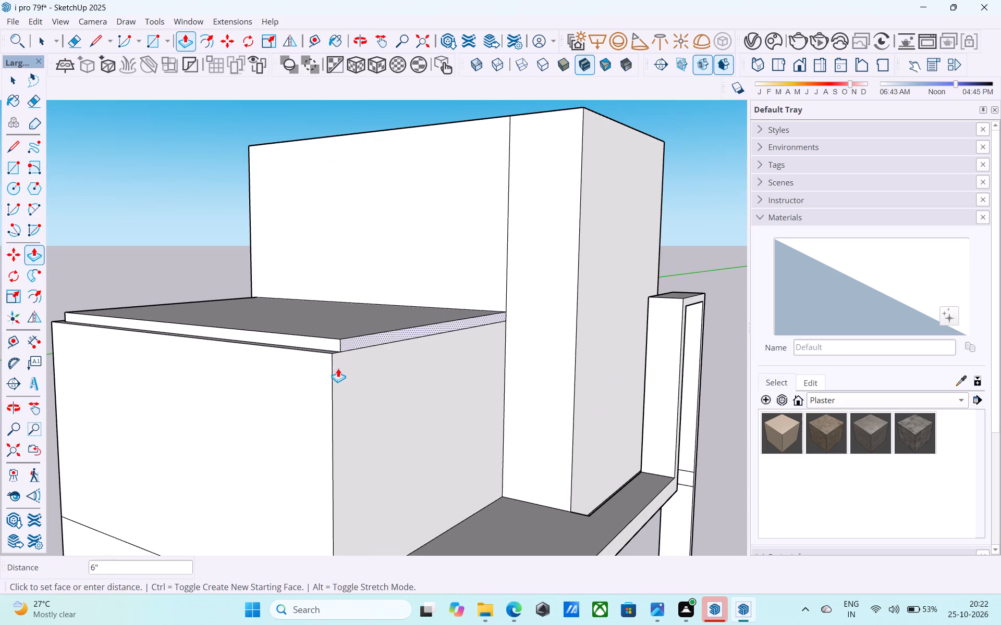
# Push/Pull the roof slab's side face opposite the tower outward, flush with the wall below.
pyautogui.scroll(4, 322, 355)
pyautogui.press('space')
pyautogui.click(322, 346)
pyautogui.click(326, 341)
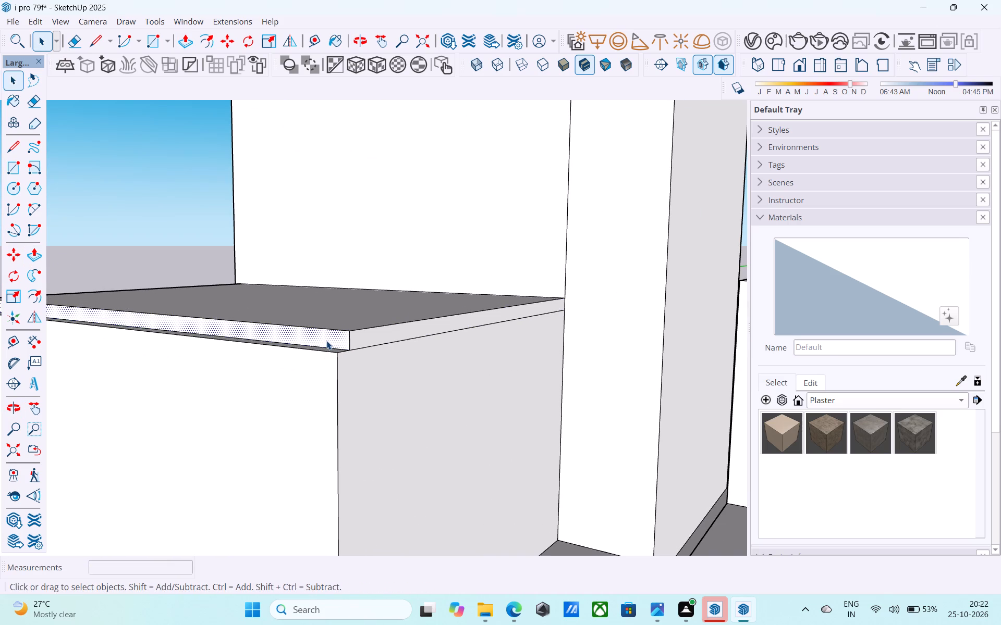
pyautogui.press('p')
pyautogui.click(326, 341)
pyautogui.click(320, 373)
pyautogui.scroll(-12, 376, 384)
pyautogui.moveTo(376, 337); pyautogui.dragTo(576, 375, button='middle')
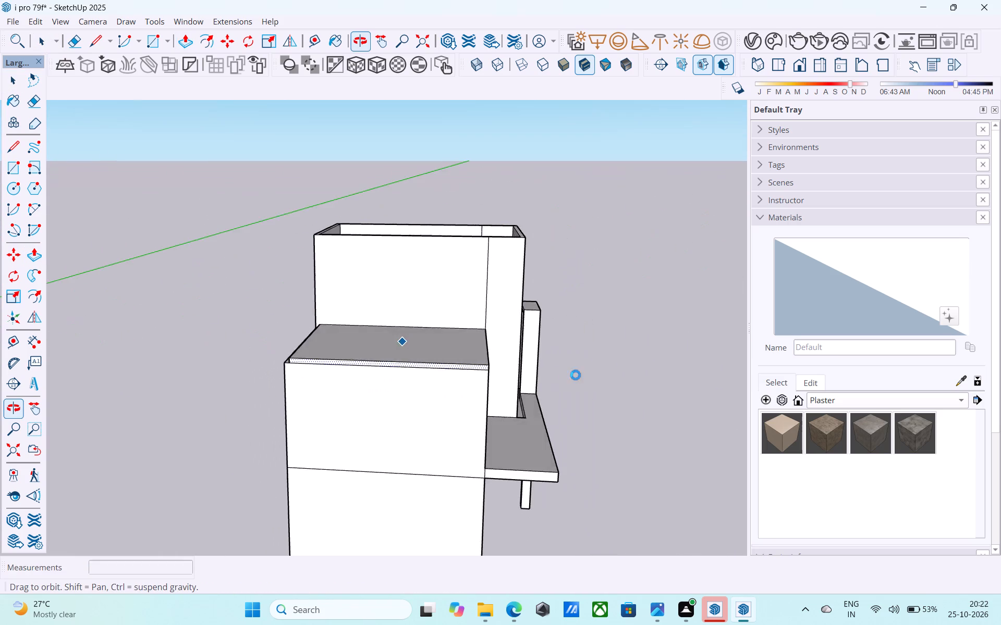
# Push/Pull the roof slab's side face opposite the overhang outward, flush with the wall below.
pyautogui.moveTo(576, 375); pyautogui.dragTo(576, 375, button='middle')
pyautogui.moveTo(403, 343); pyautogui.dragTo(520, 380, button='middle')
pyautogui.moveTo(533, 382); pyautogui.dragTo(550, 387, button='middle')
pyautogui.scroll(10, 381, 392)
pyautogui.press('space')
pyautogui.click(434, 389)
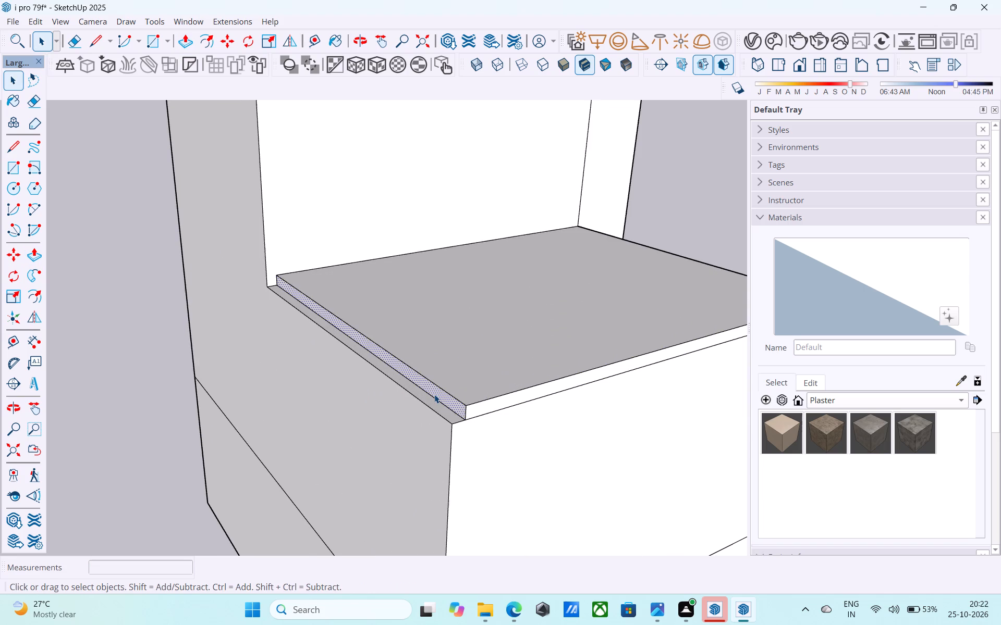
pyautogui.press('p')
pyautogui.click(435, 395)
pyautogui.click(421, 432)
pyautogui.press('space')
pyautogui.scroll(-11, 309, 416)
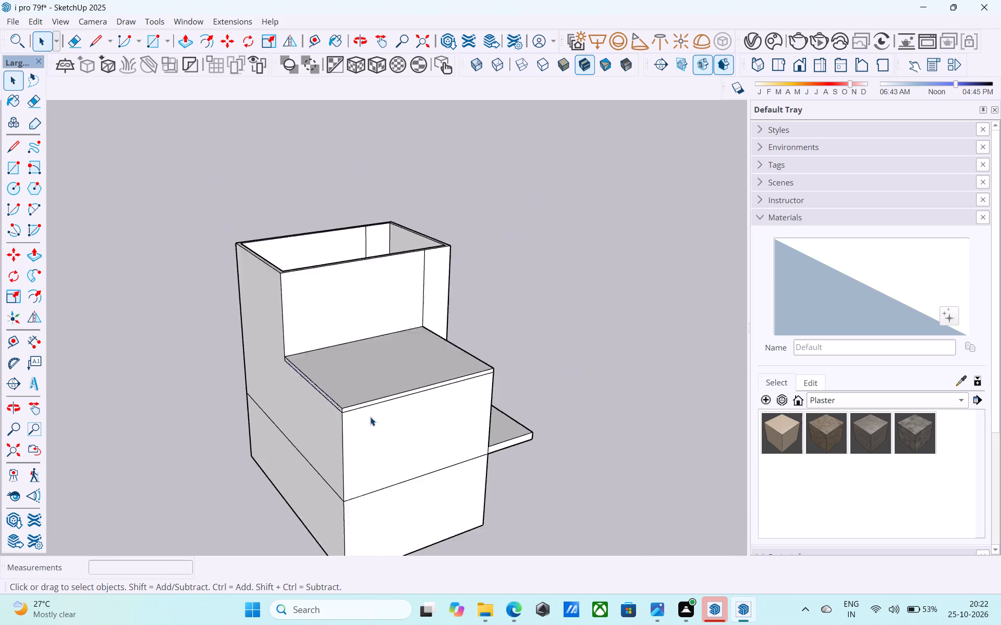
# Inspect the building's roof slab, tower, overhang and facade frame from several sides and from below.
pyautogui.moveTo(367, 414); pyautogui.dragTo(130, 390, button='middle')
pyautogui.moveTo(345, 380); pyautogui.dragTo(183, 362, button='middle')
pyautogui.scroll(-6, 461, 352)
pyautogui.moveTo(485, 368); pyautogui.dragTo(356, 259, button='middle')
pyautogui.scroll(7, 360, 301)
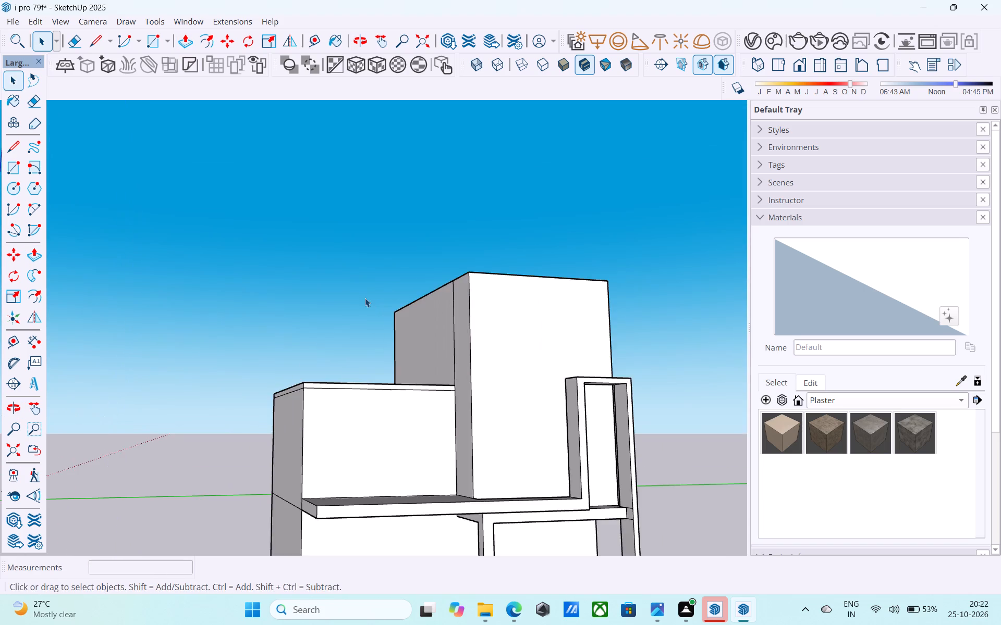
pyautogui.scroll(-6, 365, 298)
pyautogui.moveTo(360, 304); pyautogui.dragTo(292, 307, button='middle')
pyautogui.scroll(7, 324, 327)
pyautogui.moveTo(322, 338); pyautogui.dragTo(338, 356, button='middle')
pyautogui.scroll(-5, 294, 317)
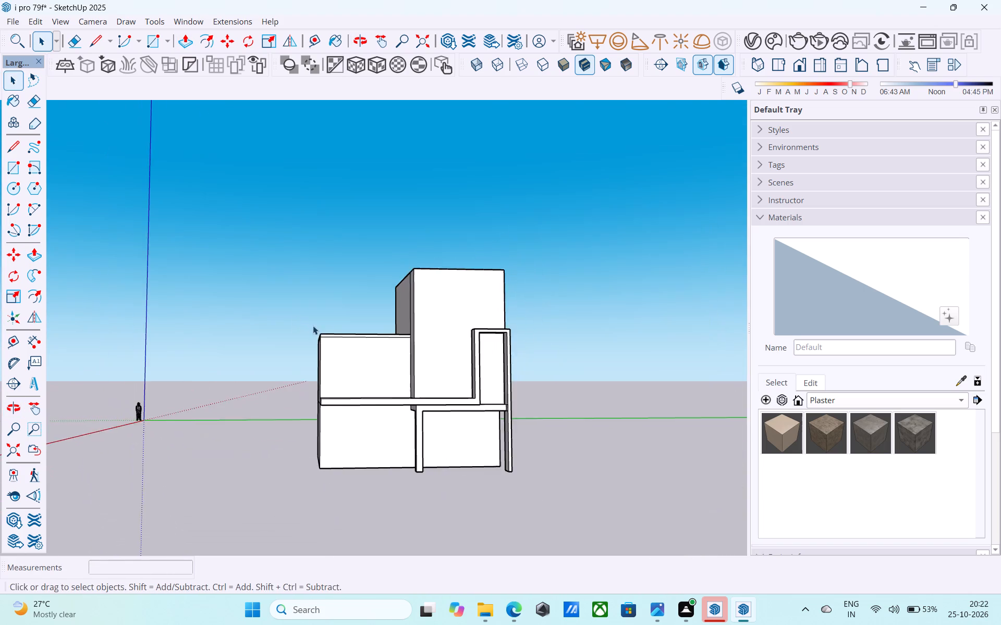
pyautogui.moveTo(313, 326); pyautogui.dragTo(396, 360, button='middle')
pyautogui.moveTo(393, 371); pyautogui.dragTo(550, 418, button='middle')
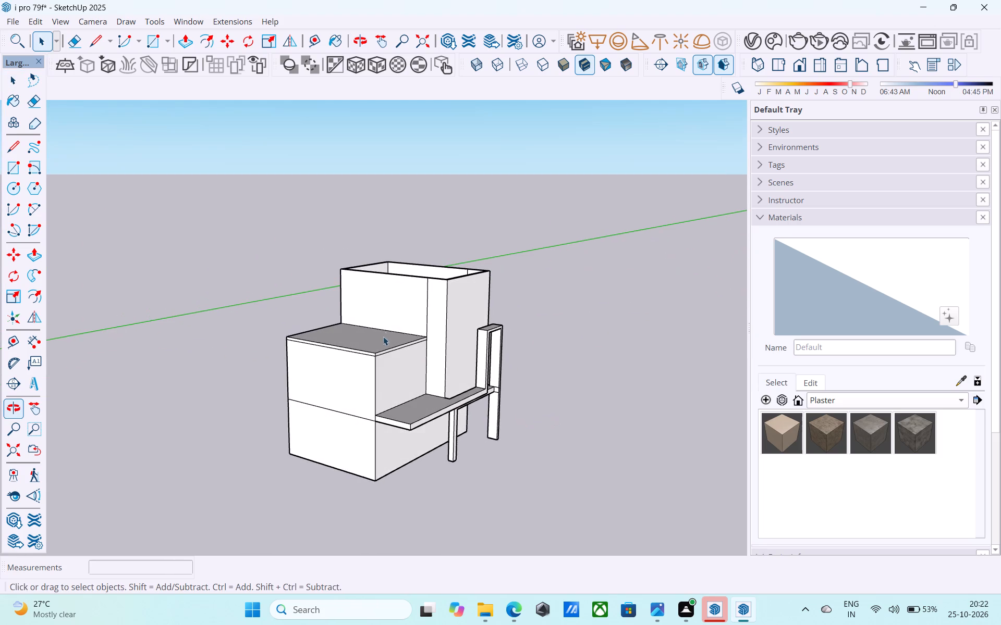
pyautogui.scroll(1, 398, 326)
pyautogui.moveTo(401, 336); pyautogui.dragTo(395, 335, button='middle')
pyautogui.moveTo(424, 360); pyautogui.dragTo(409, 360, button='middle')
pyautogui.scroll(-1, 420, 358)
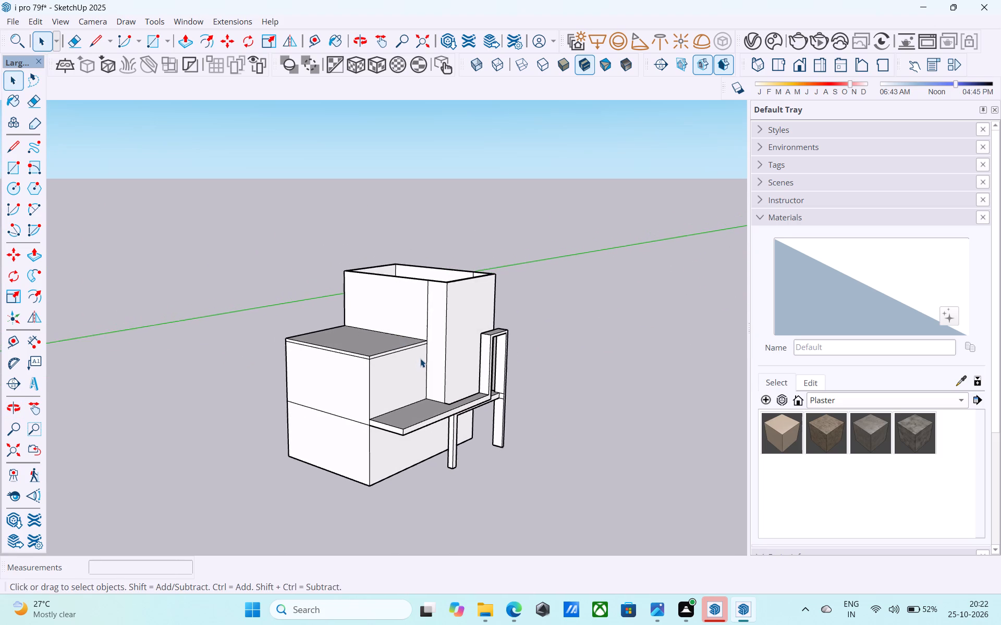
pyautogui.scroll(-1, 420, 358)
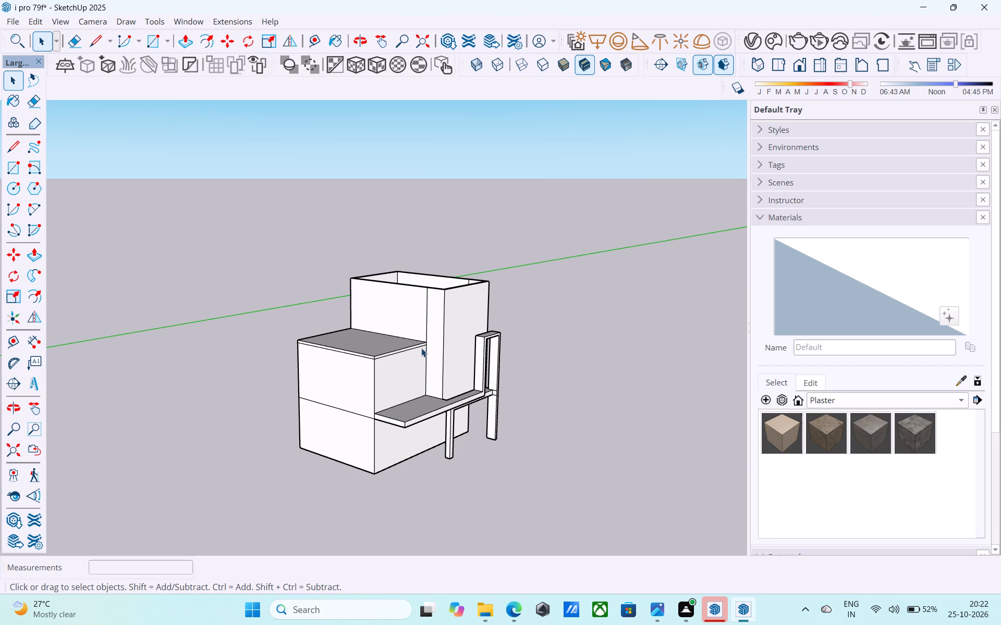
pyautogui.scroll(-2, 428, 367)
pyautogui.moveTo(434, 375); pyautogui.dragTo(553, 422, button='middle')
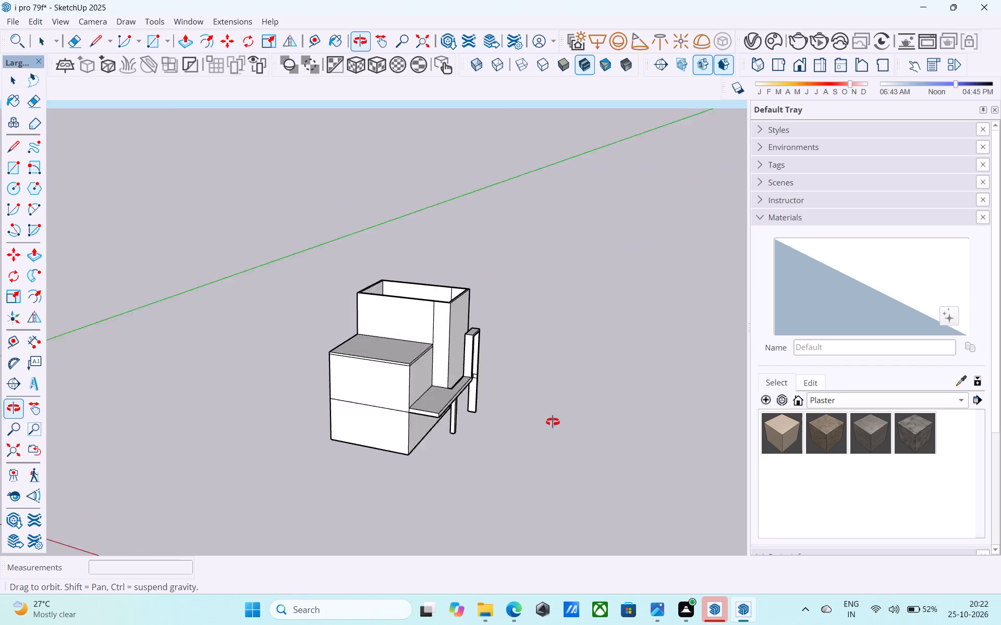
pyautogui.moveTo(553, 422); pyautogui.dragTo(612, 334, button='middle')
pyautogui.scroll(5, 396, 388)
pyautogui.scroll(-3, 587, 396)
pyautogui.moveTo(566, 401); pyautogui.dragTo(356, 410, button='middle')
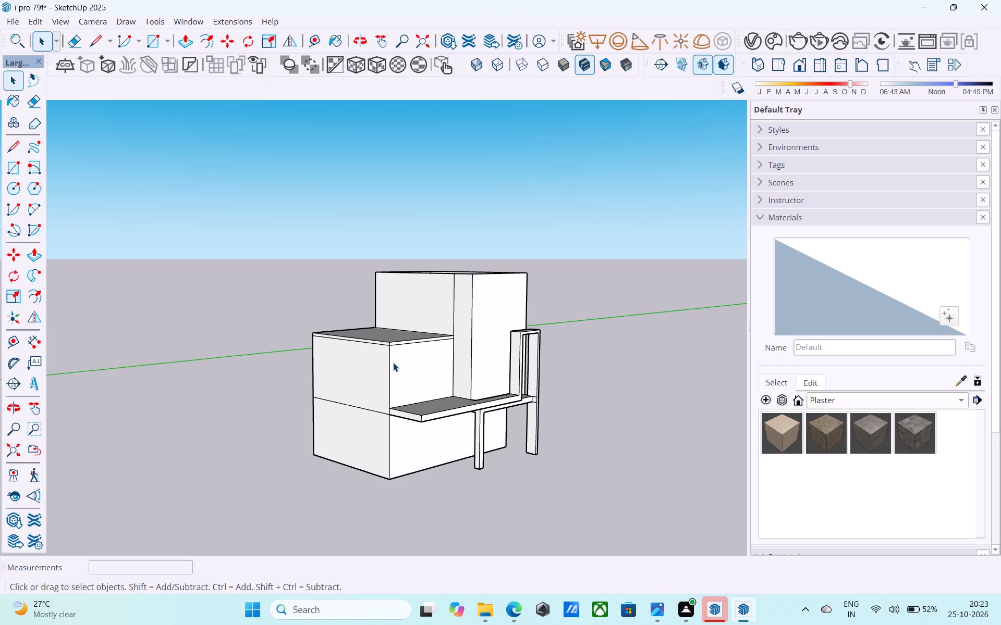
pyautogui.scroll(-5, 393, 362)
pyautogui.moveTo(388, 367); pyautogui.dragTo(266, 271, button='middle')
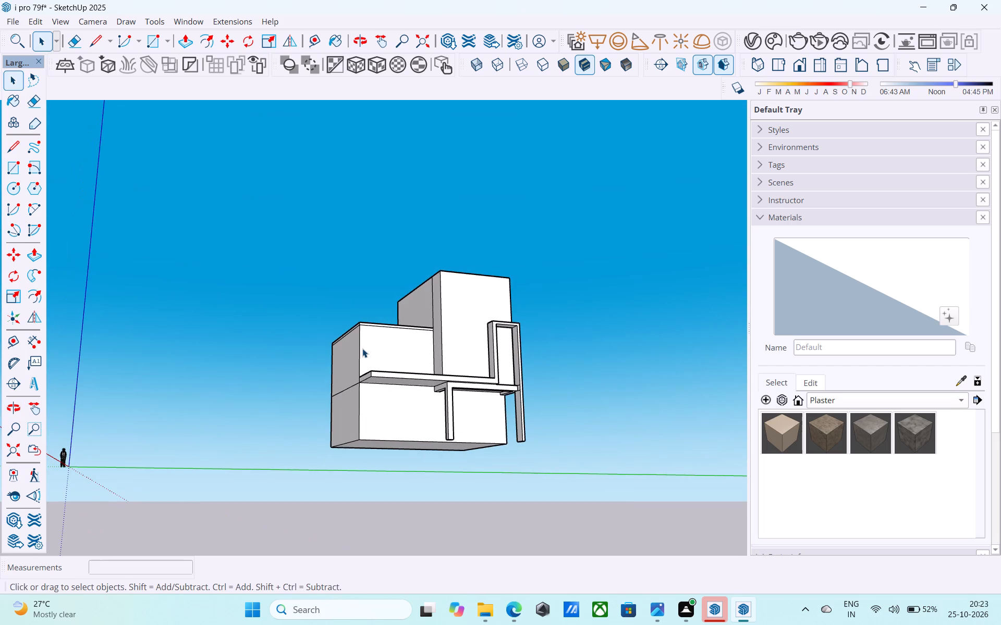
pyautogui.moveTo(362, 348); pyautogui.dragTo(357, 330, button='middle')
pyautogui.moveTo(367, 350); pyautogui.dragTo(363, 349, button='middle')
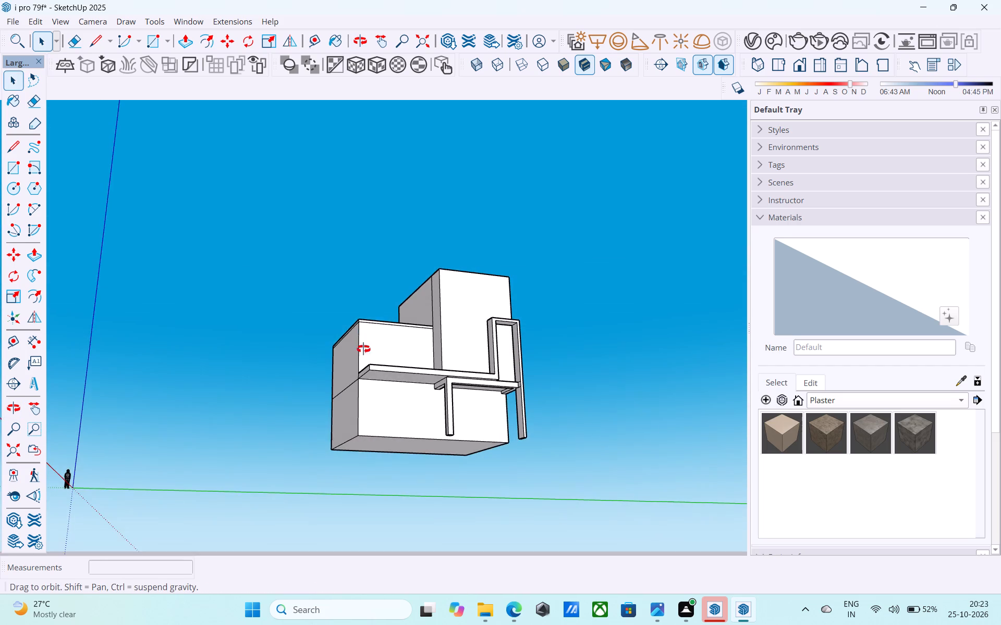
pyautogui.moveTo(363, 349); pyautogui.dragTo(350, 432, button='middle')
pyautogui.scroll(-4, 361, 420)
pyautogui.moveTo(364, 416); pyautogui.dragTo(413, 413, button='middle')
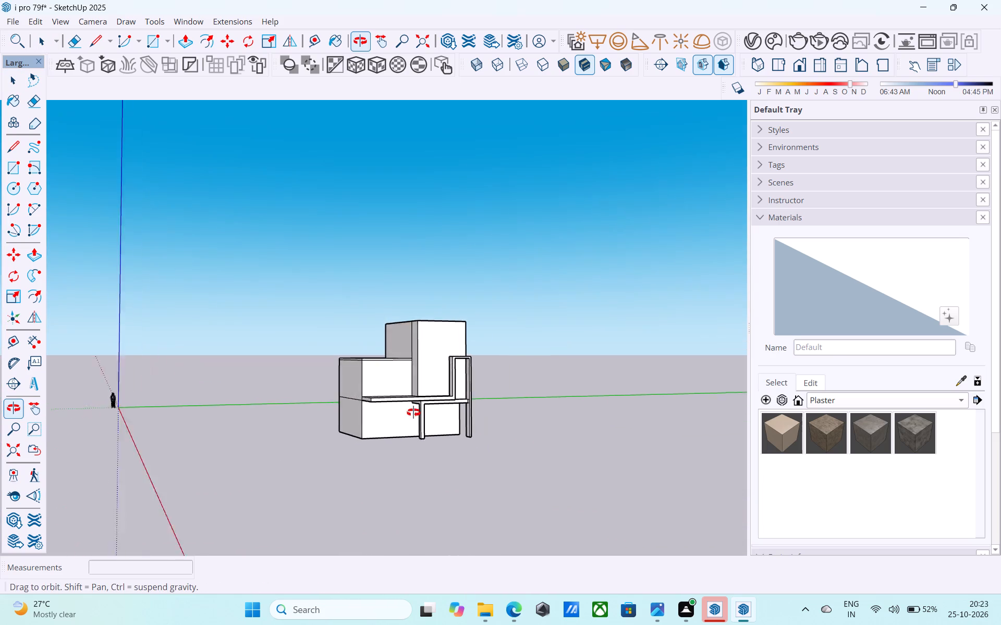
pyautogui.moveTo(413, 413); pyautogui.dragTo(471, 357, button='middle')
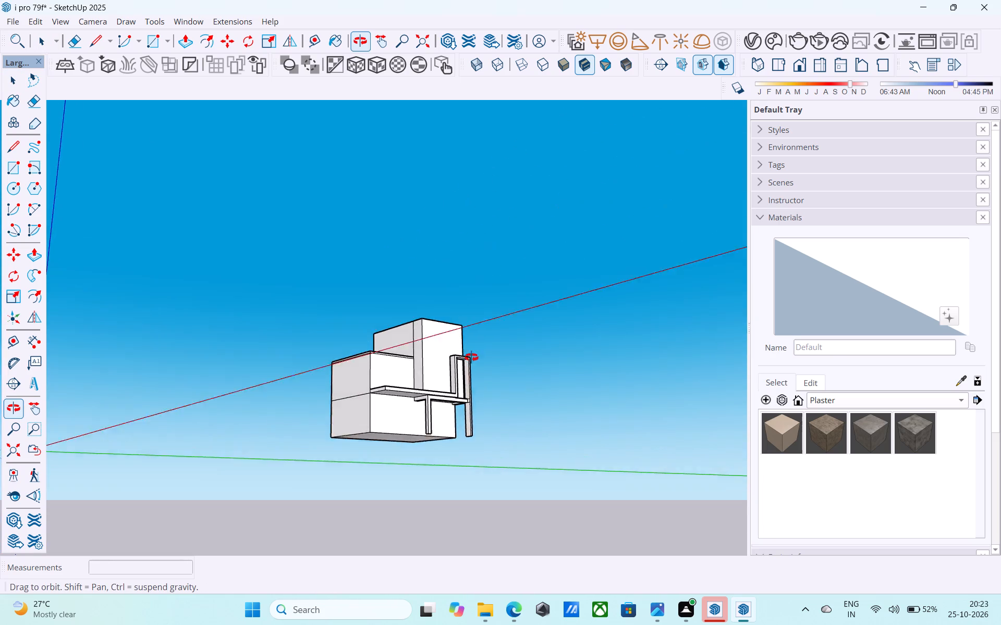
pyautogui.moveTo(471, 357); pyautogui.dragTo(343, 424, button='middle')
pyautogui.moveTo(461, 391); pyautogui.dragTo(429, 403, button='middle')
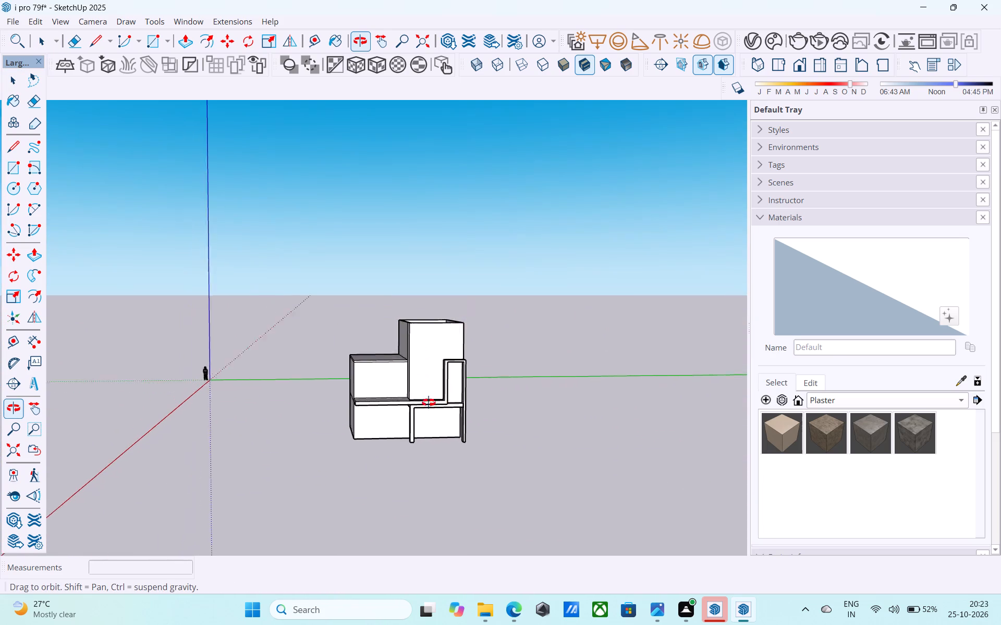
pyautogui.moveTo(429, 403); pyautogui.dragTo(520, 366, button='middle')
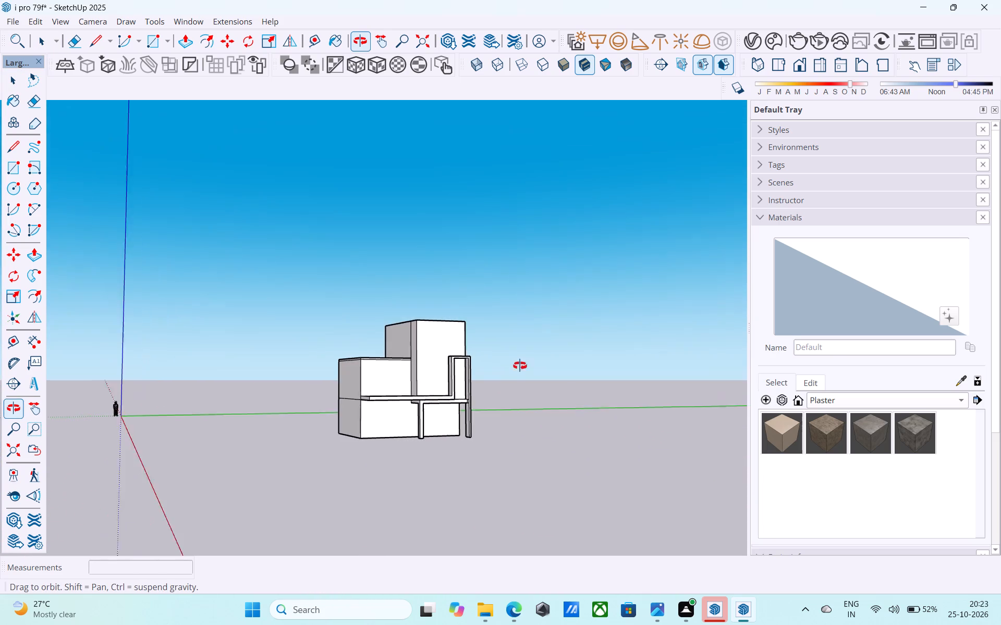
pyautogui.moveTo(520, 366); pyautogui.dragTo(540, 358, button='middle')
# Push/Pull the roof slab's face above the overhang outward 4', flush with the tower's front face.
pyautogui.scroll(3, 333, 332)
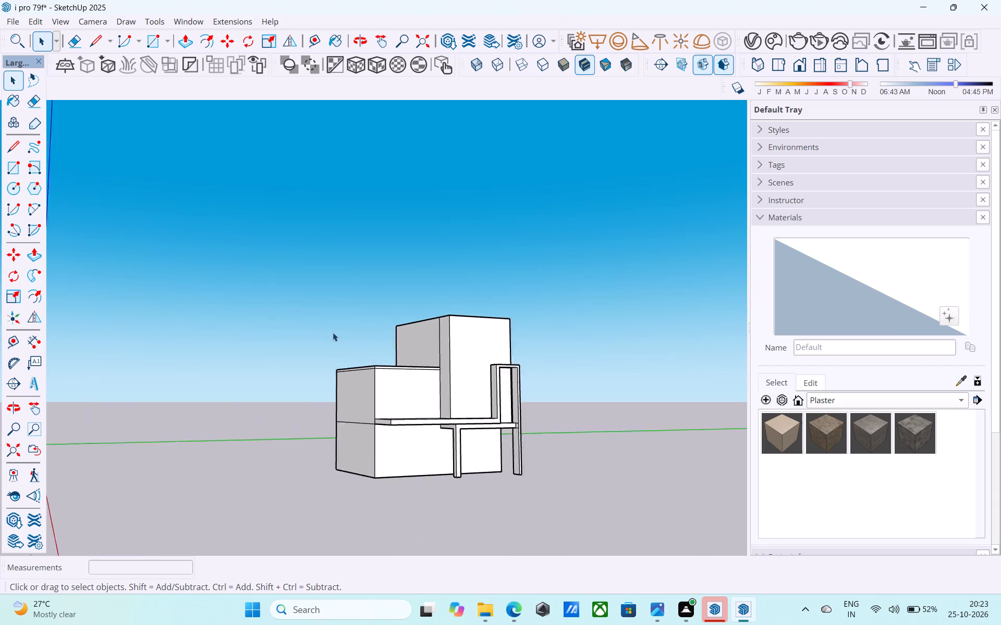
pyautogui.scroll(2, 333, 332)
pyautogui.scroll(12, 416, 376)
pyautogui.click(419, 389)
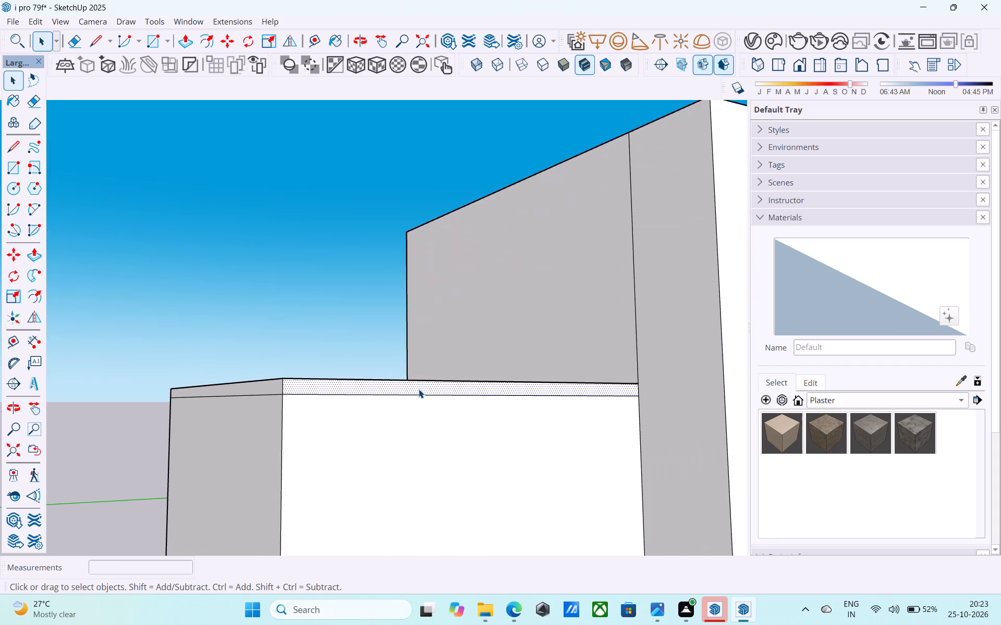
pyautogui.press('p')
pyautogui.click(419, 389)
pyautogui.scroll(-6, 422, 389)
pyautogui.click(600, 360)
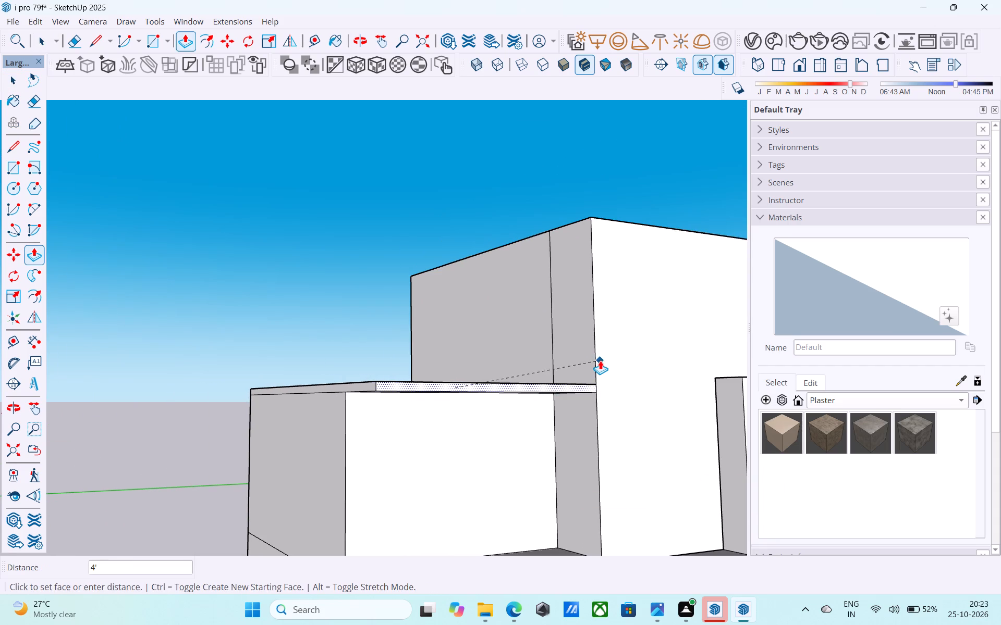
pyautogui.scroll(-6, 511, 366)
pyautogui.press('space')
# Push/Pull the roof slab's top face up 1'.
pyautogui.moveTo(508, 367); pyautogui.dragTo(466, 398, button='middle')
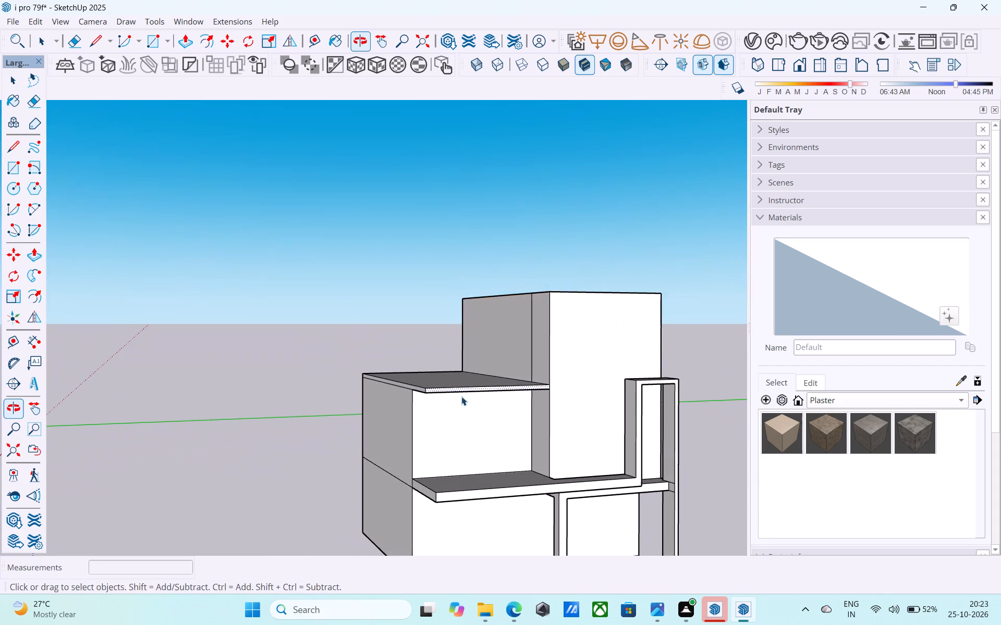
pyautogui.moveTo(454, 385); pyautogui.dragTo(435, 424, button='middle')
pyautogui.click(438, 391)
pyautogui.press('p')
pyautogui.click(438, 391)
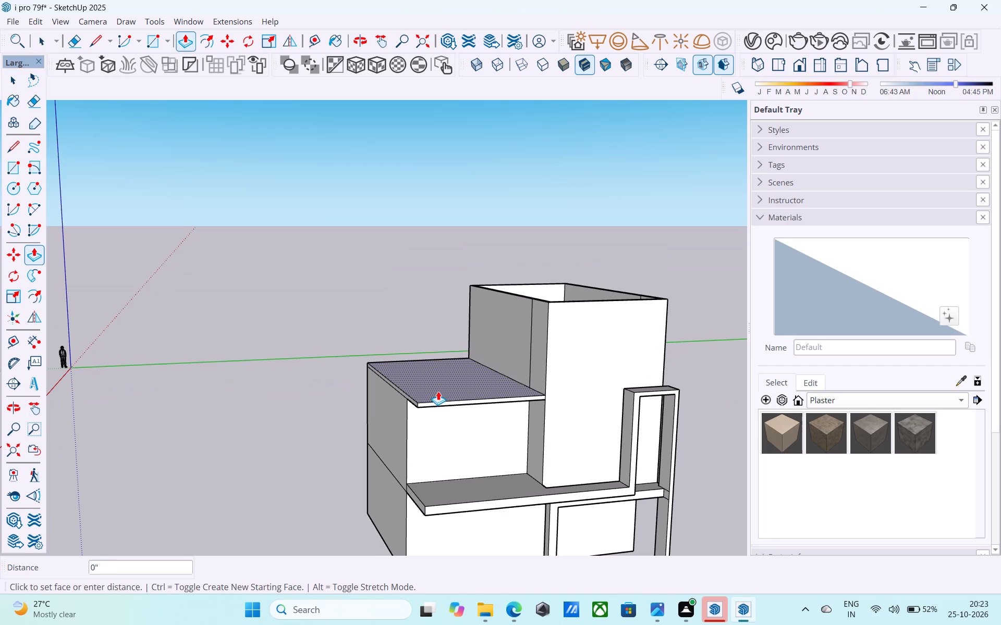
pyautogui.press('1')
pyautogui.press("'")
pyautogui.press('Return')
pyautogui.press('space')
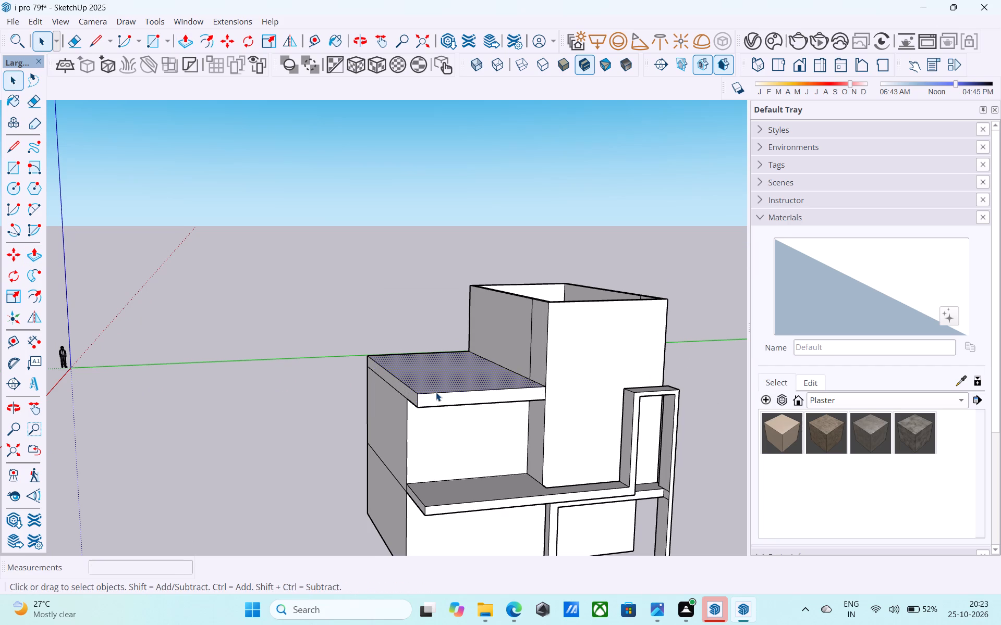
# Push/Pull the roof slab's top face back down 6".
pyautogui.scroll(-5, 436, 392)
pyautogui.moveTo(436, 393); pyautogui.dragTo(470, 368, button='middle')
pyautogui.scroll(8, 469, 371)
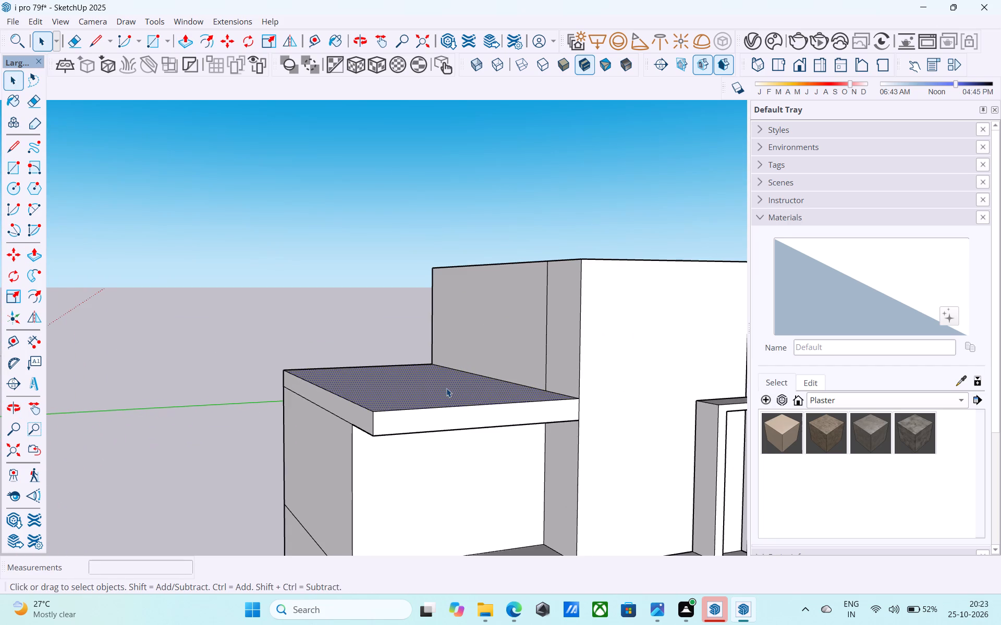
pyautogui.press('p')
pyautogui.click(446, 388)
pyautogui.press('6')
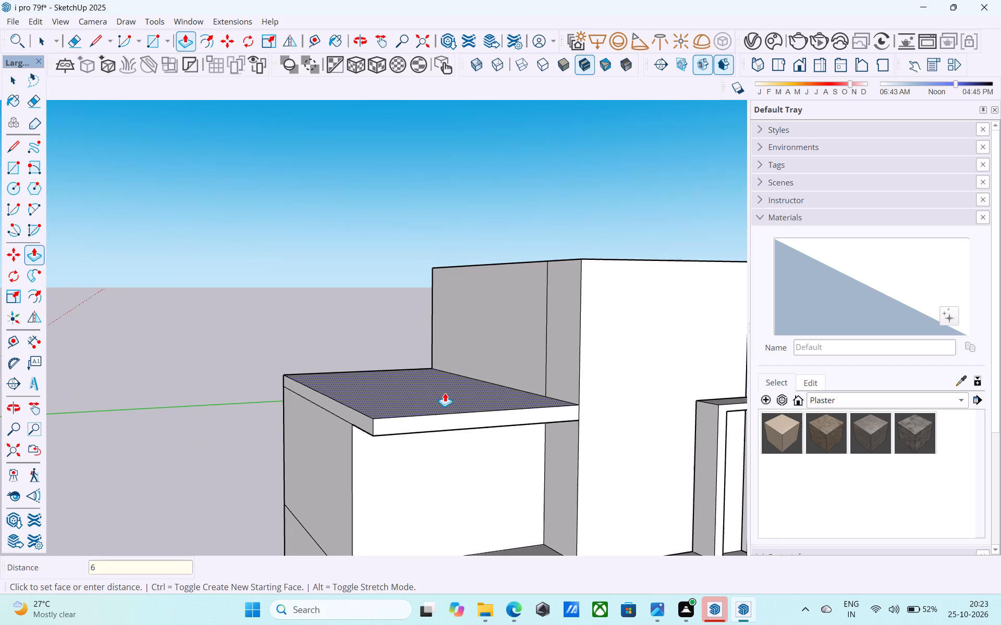
pyautogui.hotkey('shift', '"')
pyautogui.press('Return')
pyautogui.press('space')
# Push/Pull the roof slab's overhang-side face outward 3', aligned with the lower overhang slab's outer edge.
pyautogui.scroll(-6, 445, 381)
pyautogui.moveTo(443, 381); pyautogui.dragTo(406, 482, button='middle')
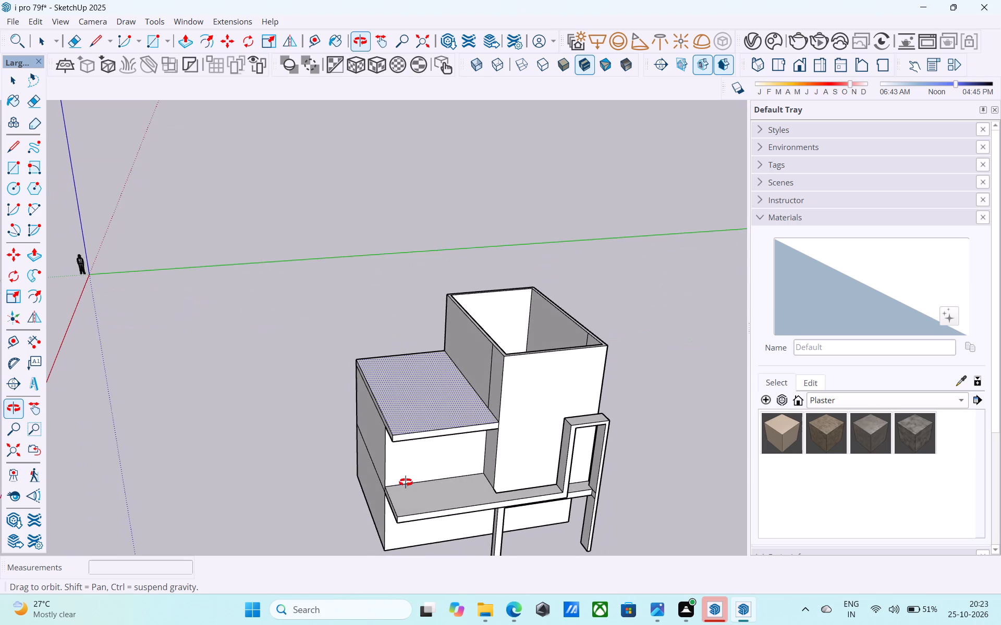
pyautogui.moveTo(406, 482); pyautogui.dragTo(542, 442, button='middle')
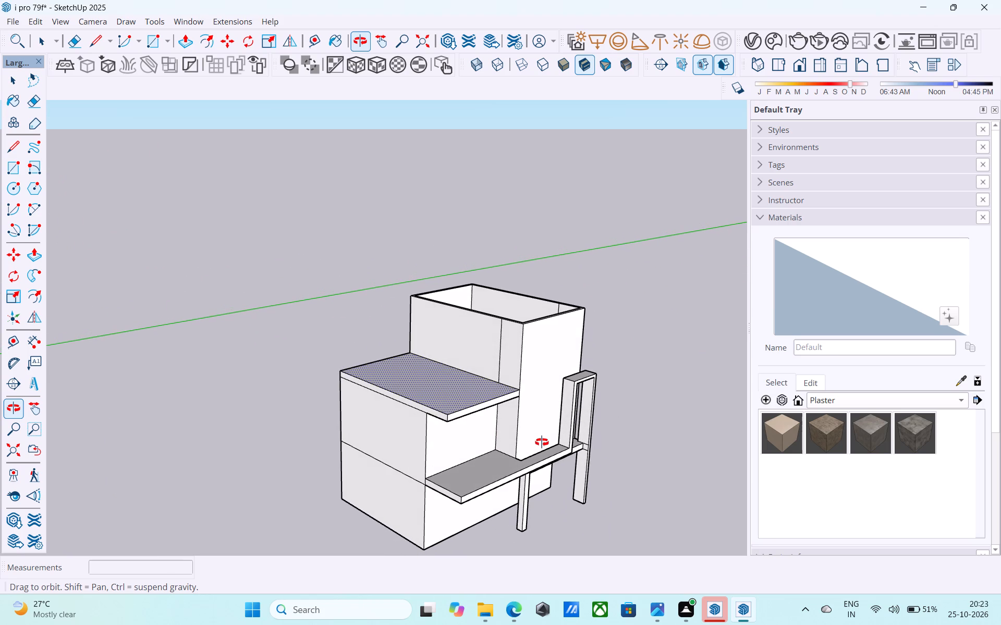
pyautogui.moveTo(542, 442); pyautogui.dragTo(516, 423, button='middle')
pyautogui.moveTo(516, 423); pyautogui.dragTo(578, 453, button='middle')
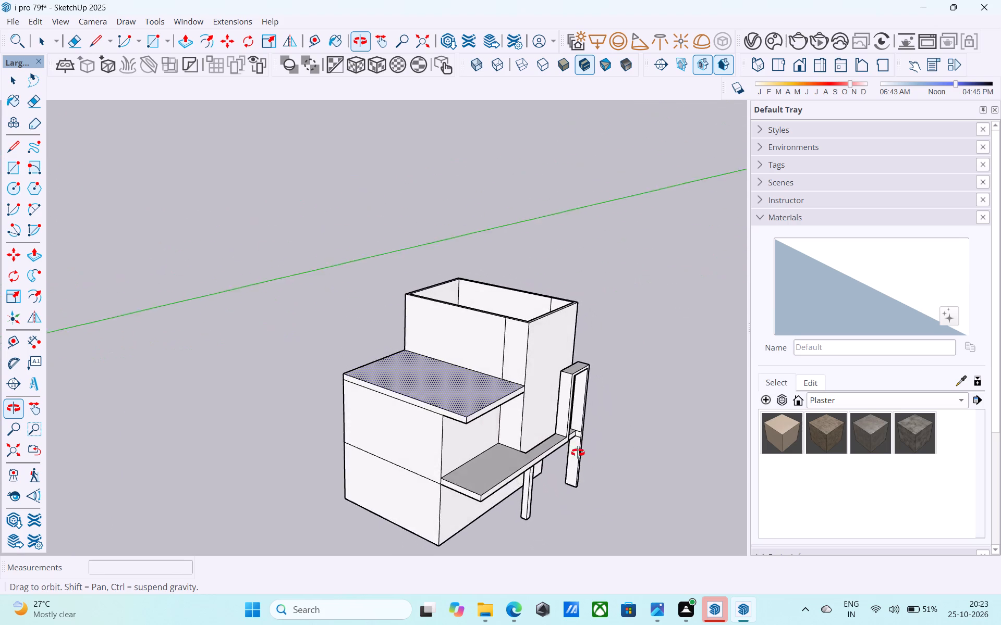
pyautogui.moveTo(578, 453); pyautogui.dragTo(575, 449, button='middle')
pyautogui.middleClick(574, 448)
pyautogui.scroll(4, 511, 421)
pyautogui.click(483, 394)
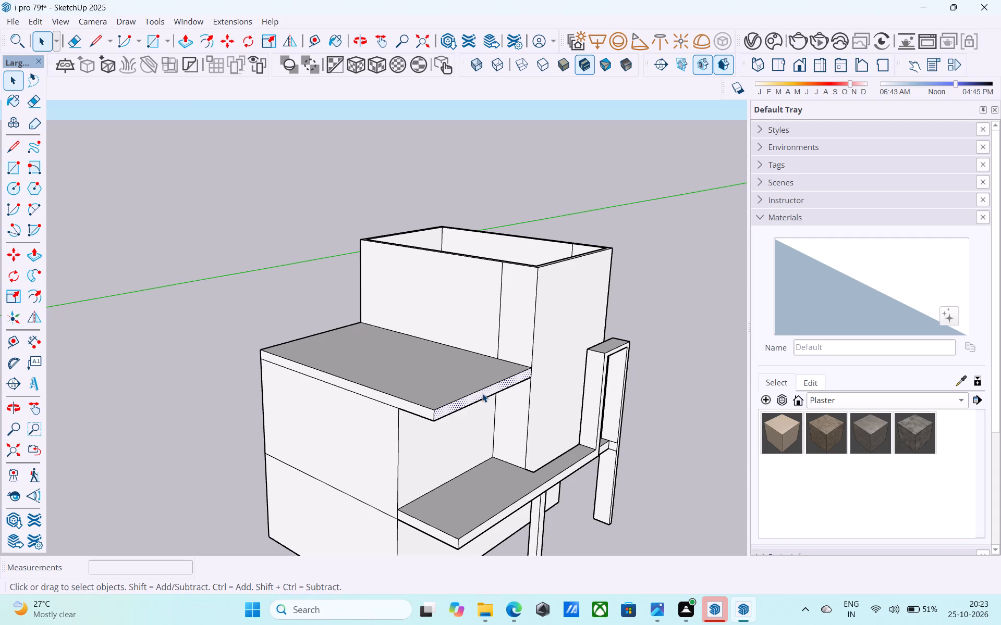
pyautogui.press('p')
pyautogui.click(482, 393)
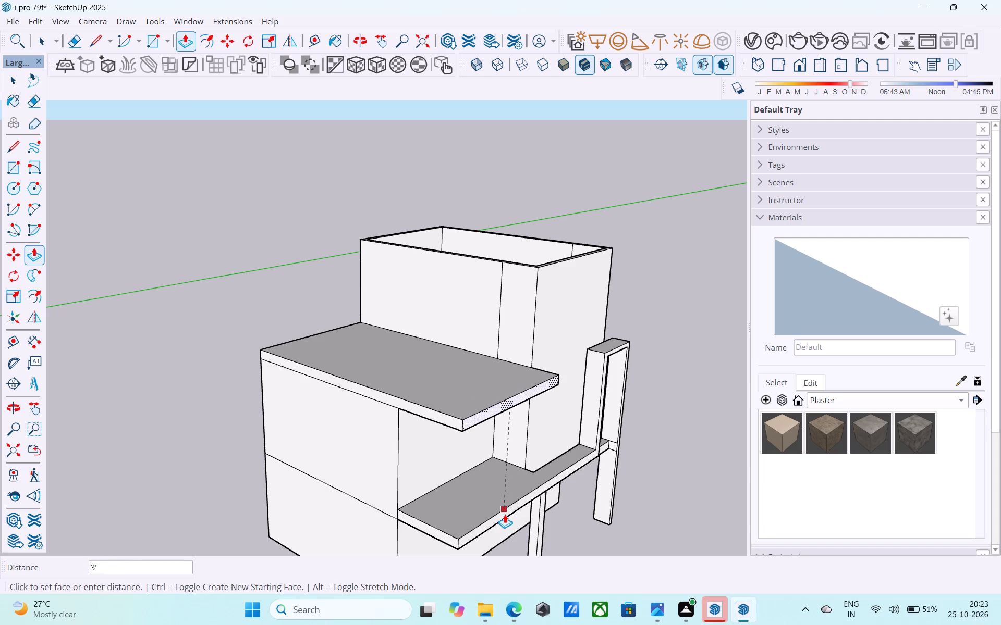
pyautogui.click(505, 514)
pyautogui.press('space')
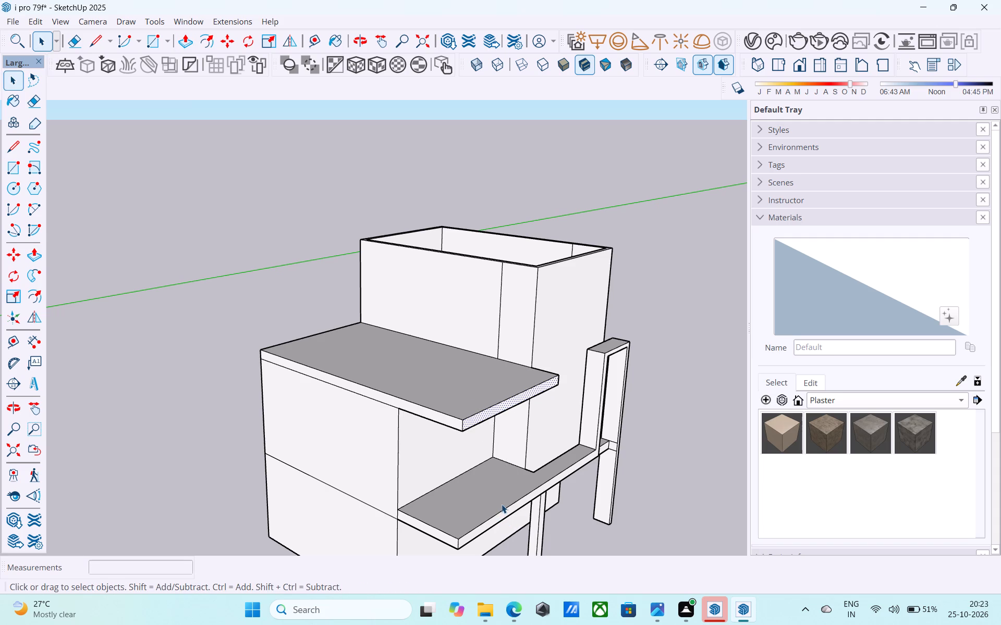
# Push/Pull the roof slab's projecting end face along the tower front 2', and revise the distance to 4'.
pyautogui.scroll(-2, 502, 504)
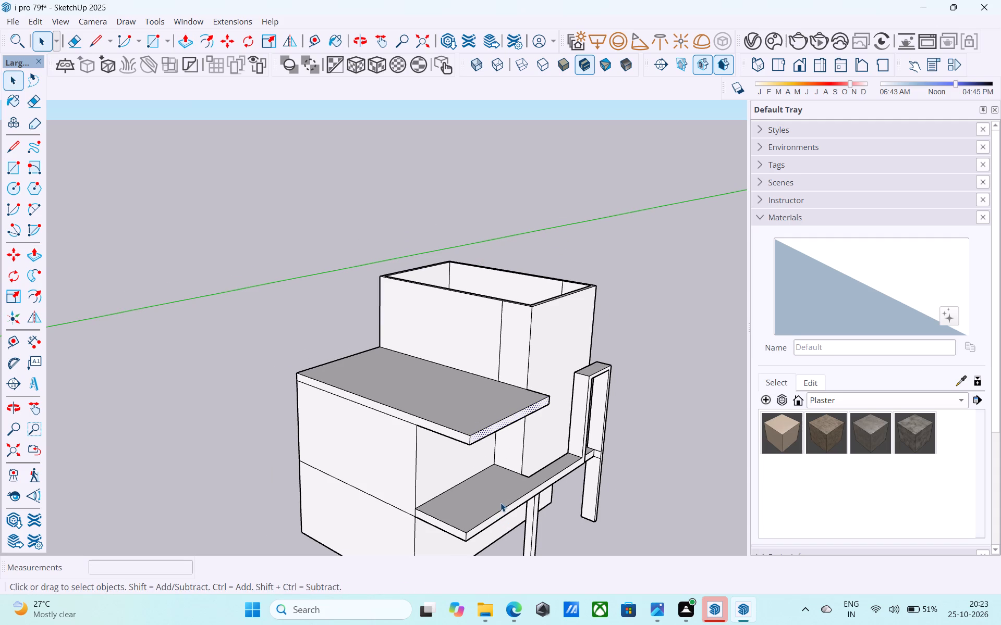
pyautogui.scroll(-6, 500, 503)
pyautogui.moveTo(502, 506); pyautogui.dragTo(364, 373, button='middle')
pyautogui.moveTo(420, 456); pyautogui.dragTo(211, 396, button='middle')
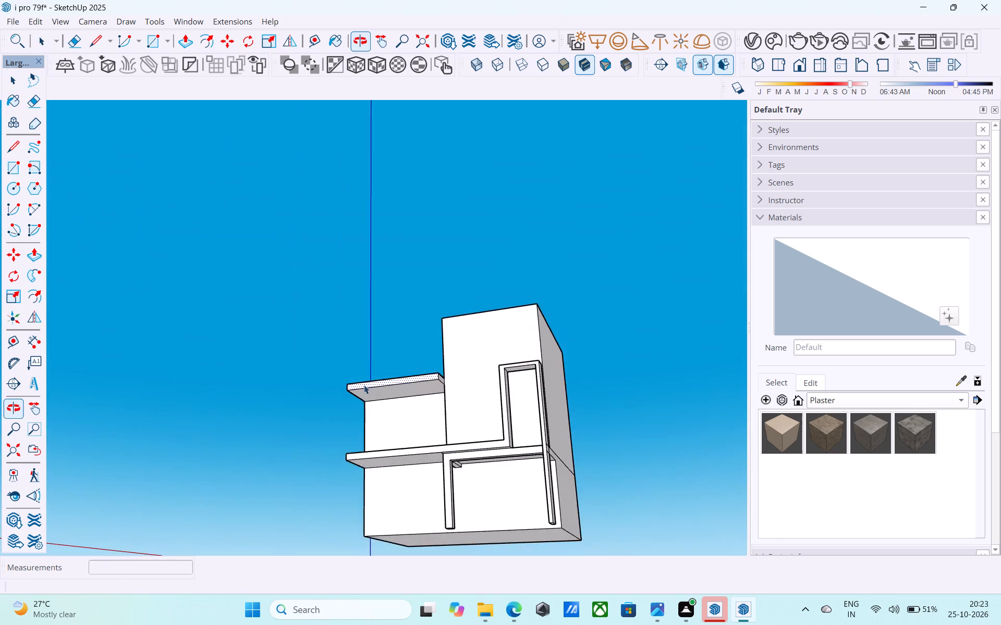
pyautogui.scroll(5, 456, 358)
pyautogui.scroll(-4, 468, 372)
pyautogui.middleClick(461, 376)
pyautogui.moveTo(457, 377); pyautogui.dragTo(371, 397, button='middle')
pyautogui.scroll(2, 462, 398)
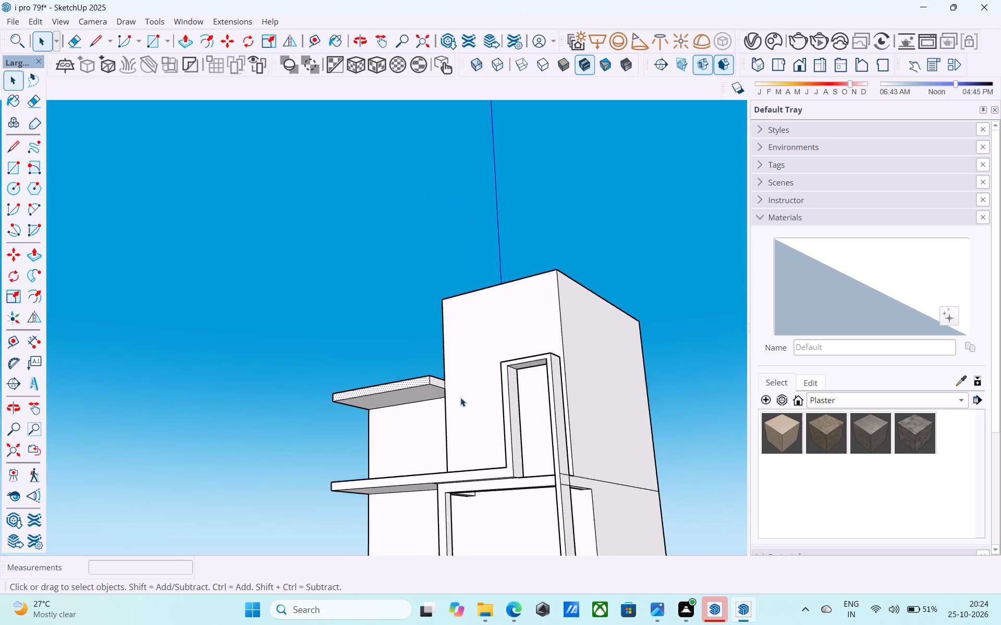
pyautogui.scroll(5, 460, 397)
pyautogui.click(424, 375)
pyautogui.press('p')
pyautogui.click(424, 375)
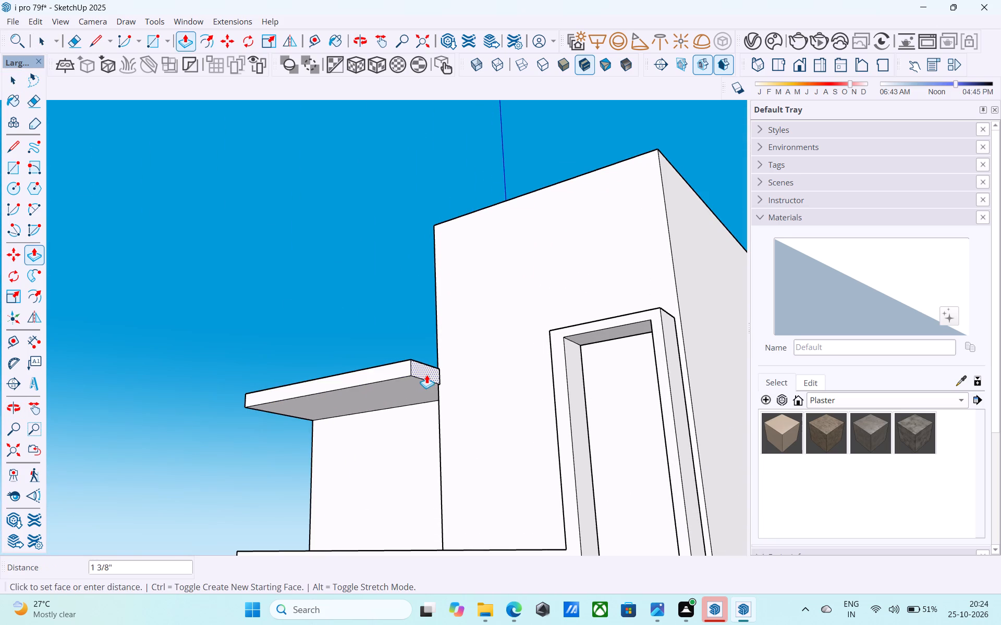
pyautogui.write("2'")
pyautogui.press('Return')
pyautogui.write("4'")
pyautogui.press('Return')
# Examine the roof slab's extended end against the tower front and the facade frame.
pyautogui.scroll(-5, 437, 373)
pyautogui.moveTo(437, 373); pyautogui.dragTo(515, 355, button='middle')
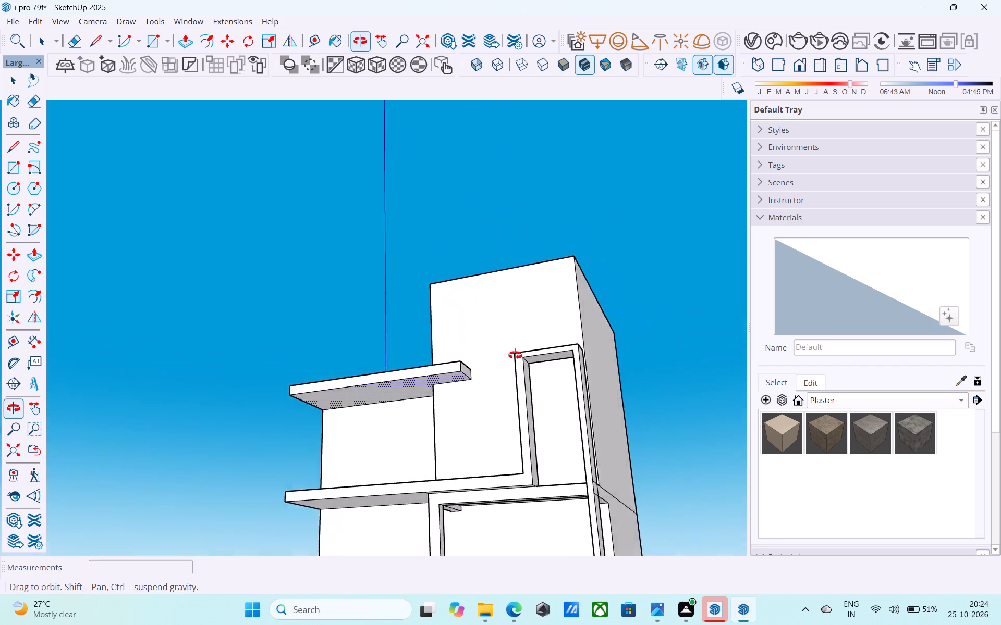
pyautogui.moveTo(515, 355); pyautogui.dragTo(628, 330, button='middle')
pyautogui.moveTo(629, 328); pyautogui.dragTo(639, 326, button='middle')
pyautogui.moveTo(463, 372); pyautogui.dragTo(444, 377, button='middle')
pyautogui.moveTo(440, 378); pyautogui.dragTo(391, 417, button='middle')
pyautogui.press('space')
pyautogui.scroll(6, 434, 402)
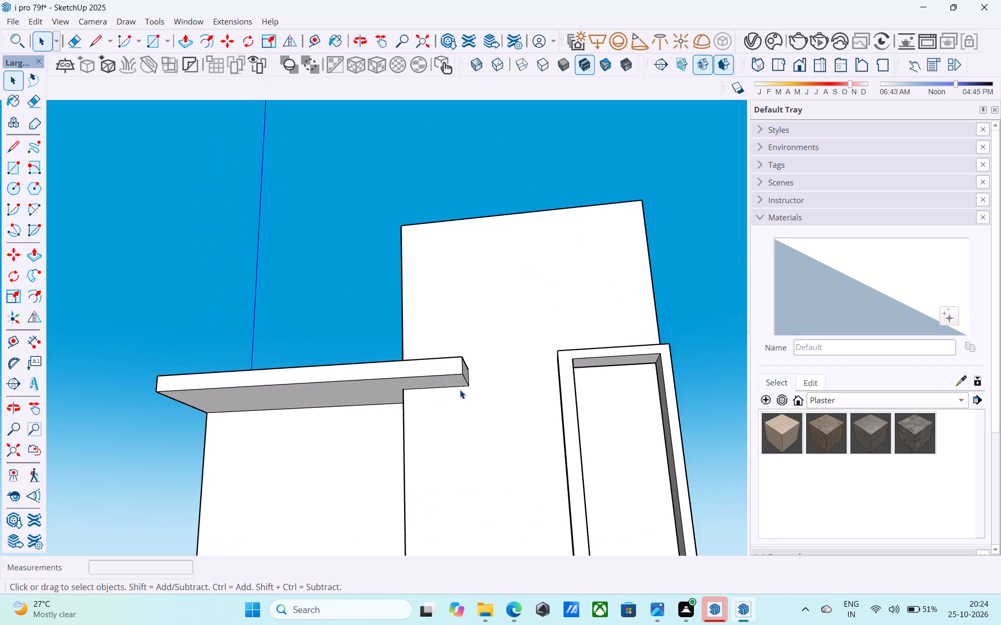
# Copy the bottom edge of the roof slab's projecting end 1' inward across the slab's underside.
pyautogui.scroll(5, 460, 390)
pyautogui.click(471, 373)
pyautogui.press('m')
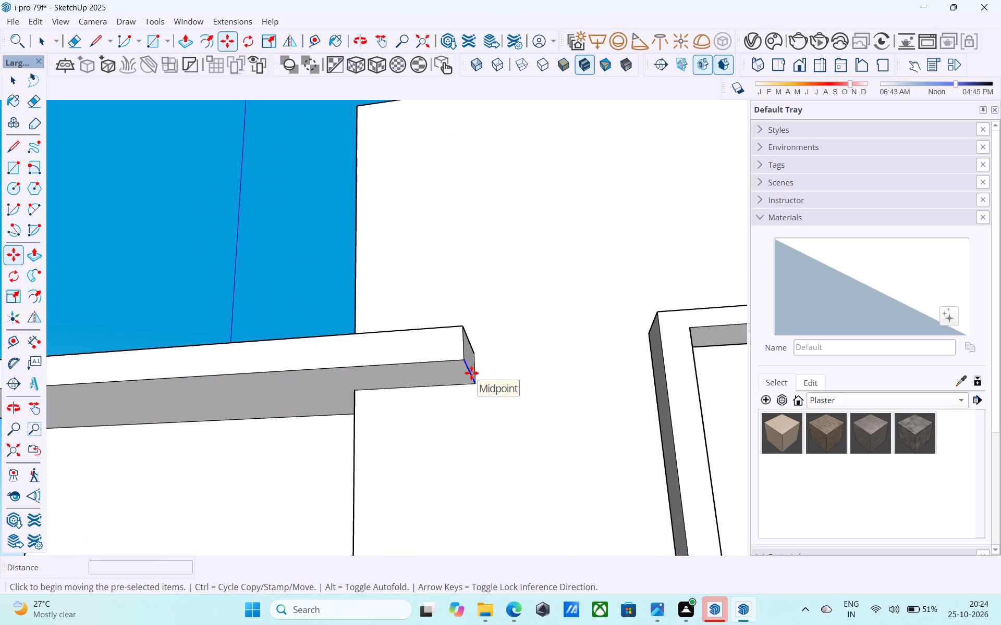
pyautogui.click(467, 364)
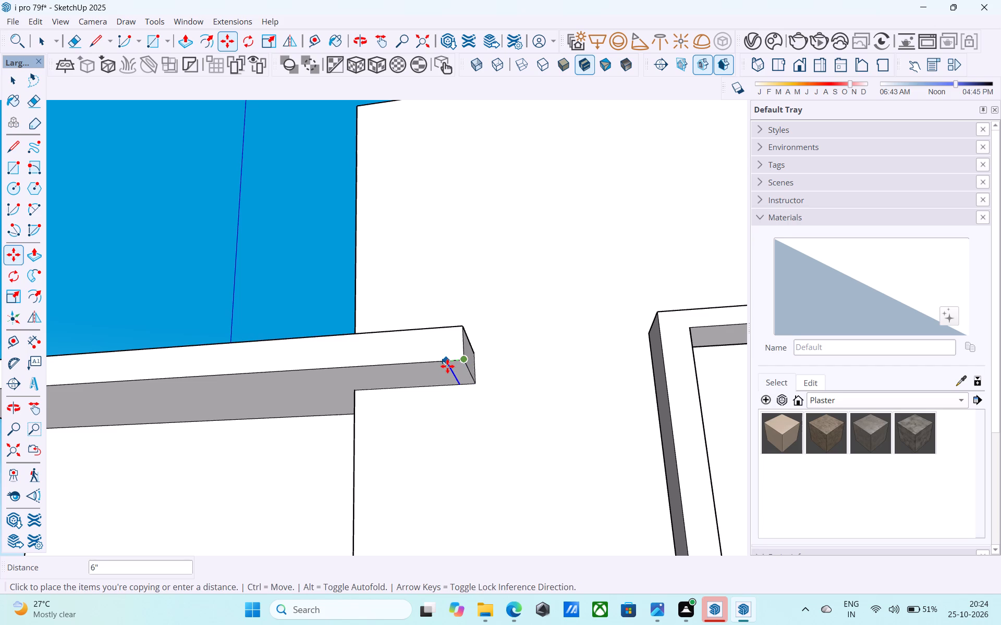
pyautogui.write("1'")
pyautogui.press('Return')
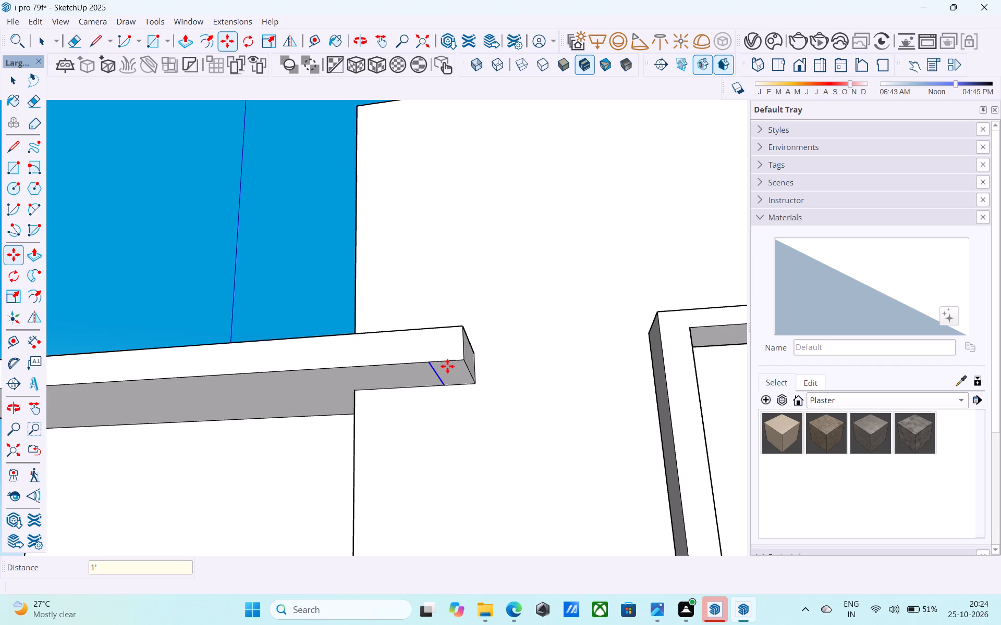
# Push/Pull the underside's 1' end strip down 10' to meet the lower overhang slab, forming a post.
pyautogui.press('space')
pyautogui.click(449, 369)
pyautogui.press('p')
pyautogui.click(449, 369)
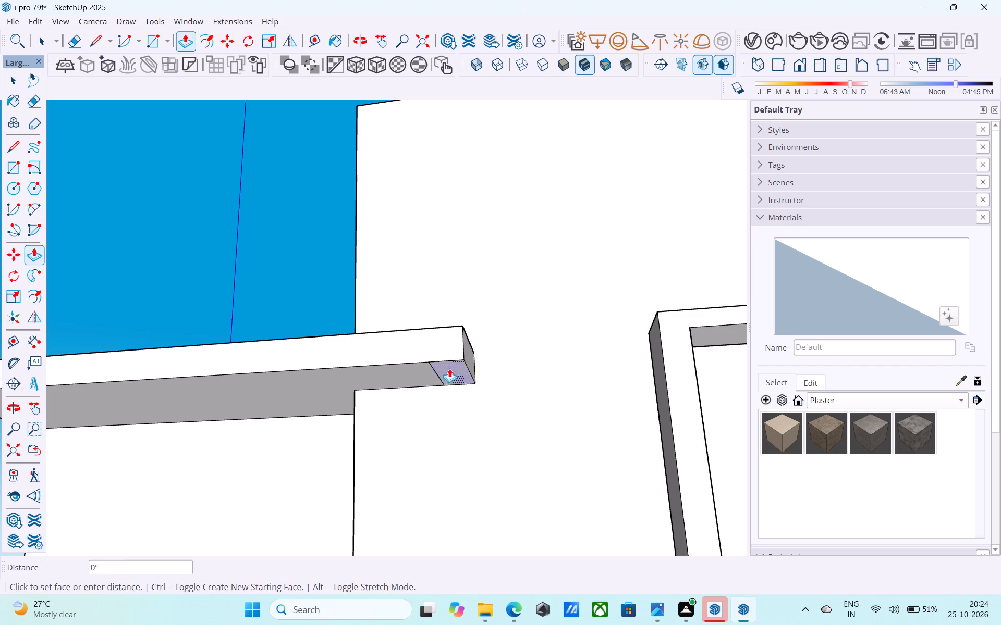
pyautogui.scroll(-13, 457, 382)
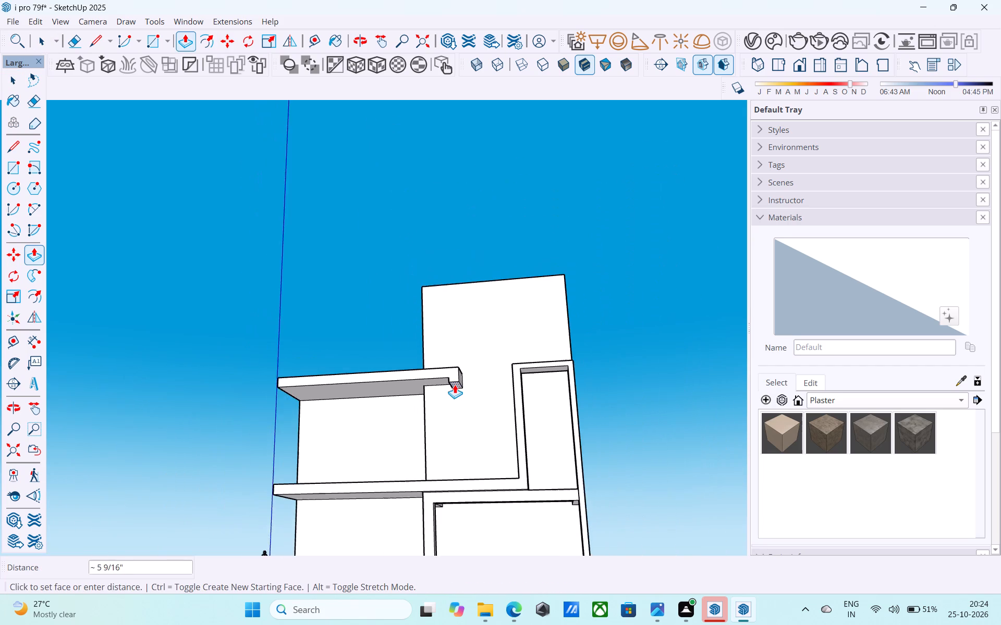
pyautogui.scroll(-4, 455, 384)
pyautogui.moveTo(452, 389); pyautogui.dragTo(445, 531, button='middle')
pyautogui.scroll(15, 442, 498)
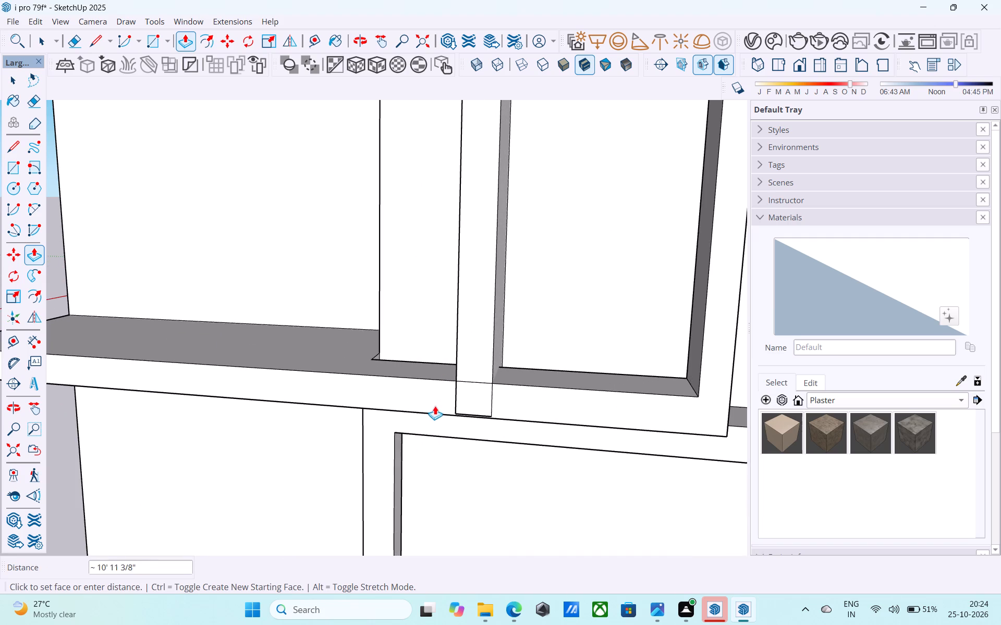
pyautogui.click(436, 379)
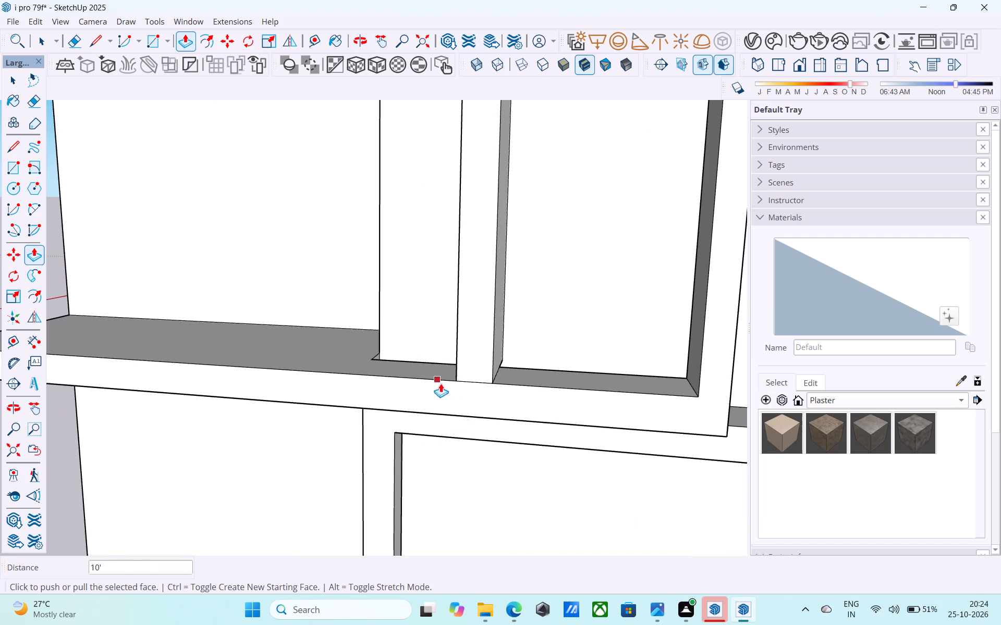
# Draw two 1' vertical lines across the lower slab's front face, continuing both sides of the new post.
pyautogui.press('l')
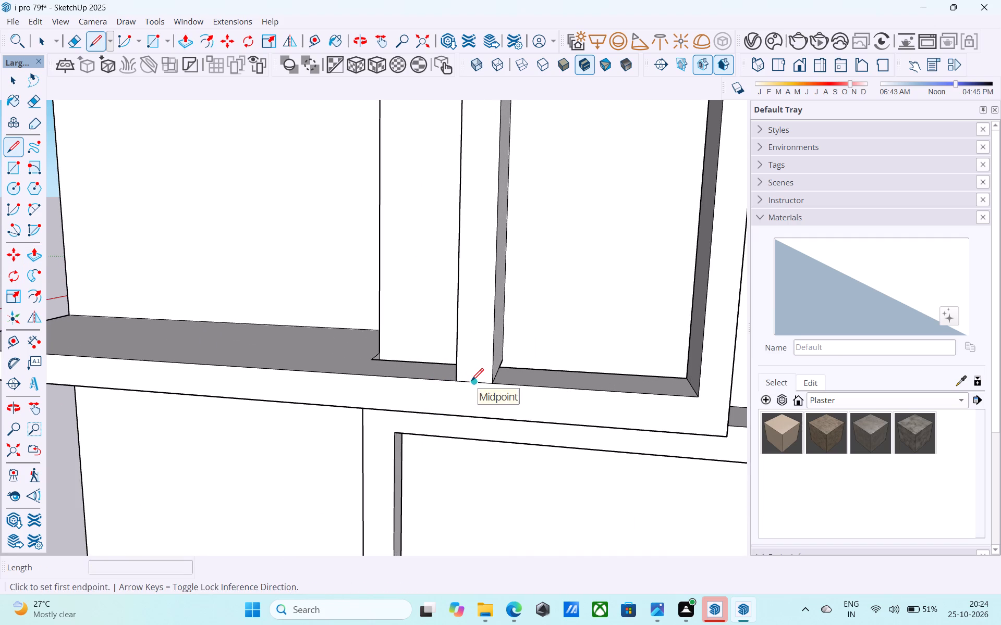
pyautogui.scroll(5, 471, 382)
pyautogui.click(504, 388)
pyautogui.click(505, 444)
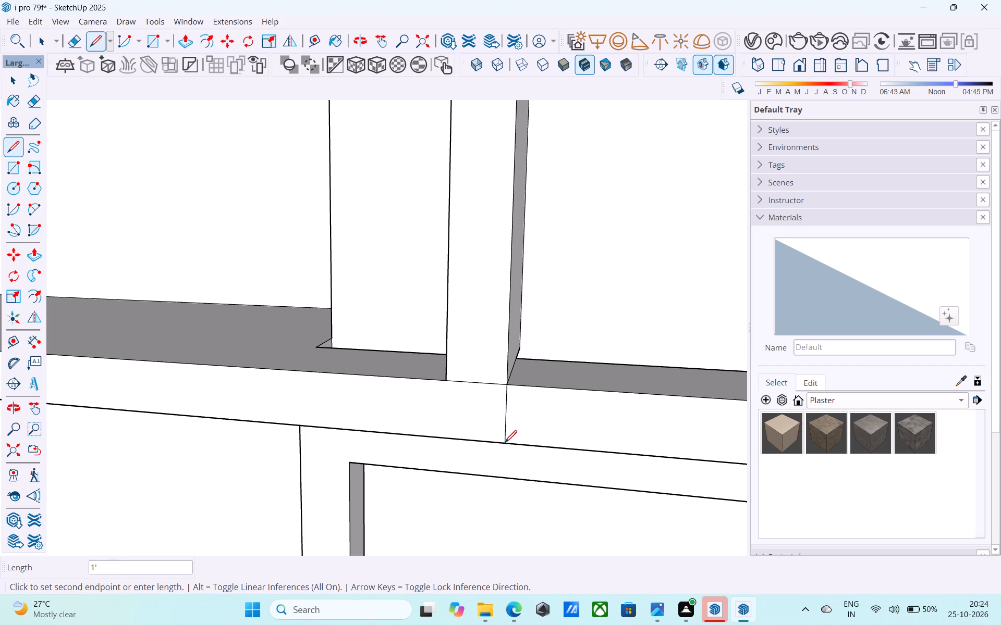
pyautogui.press('space')
pyautogui.scroll(-5, 481, 398)
pyautogui.moveTo(481, 398); pyautogui.dragTo(515, 405, button='middle')
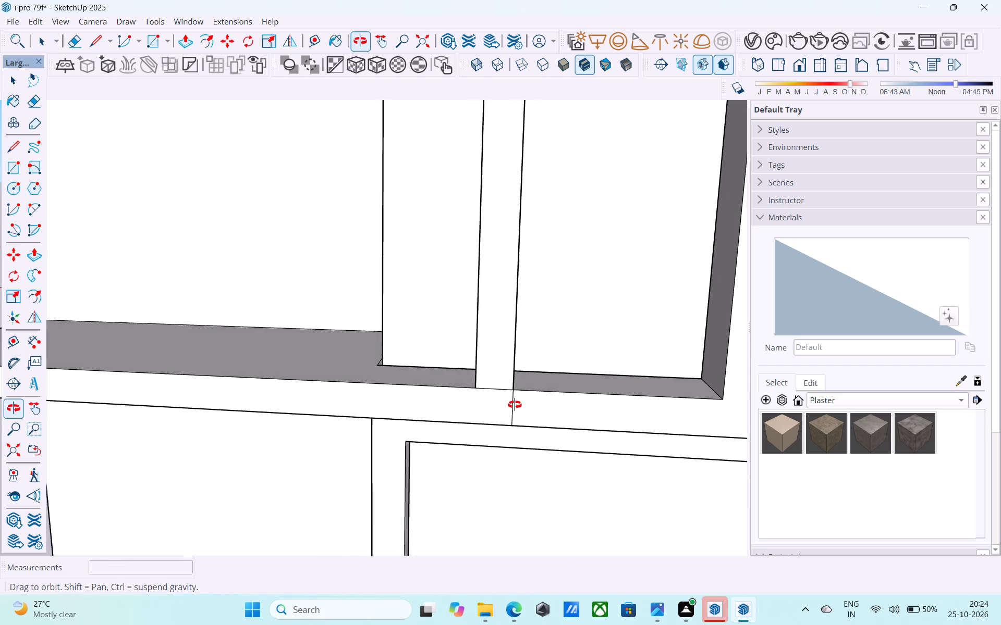
pyautogui.moveTo(515, 405); pyautogui.dragTo(581, 417, button='middle')
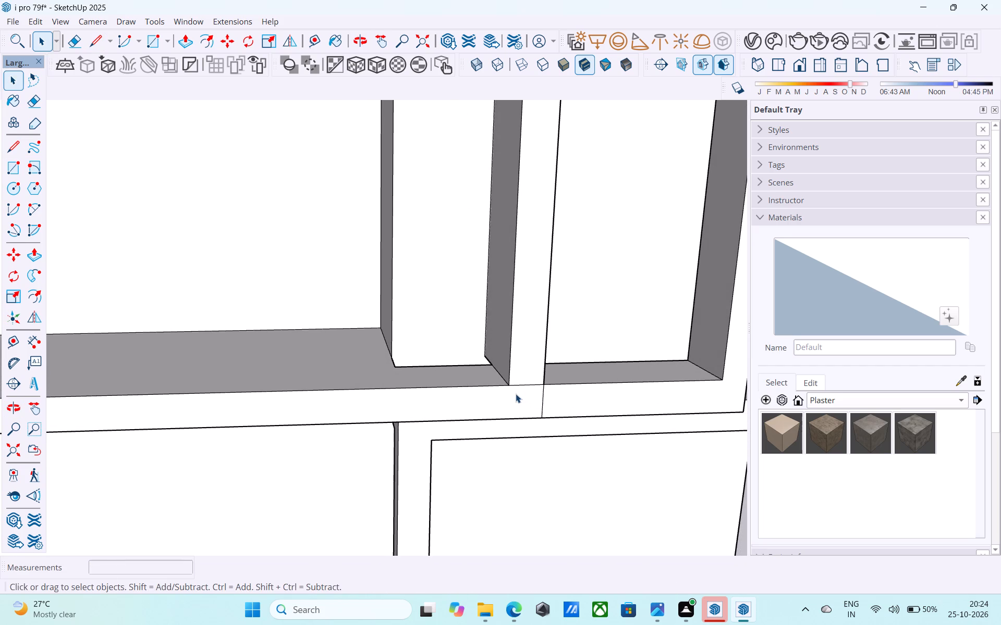
pyautogui.scroll(4, 516, 394)
pyautogui.press('l')
pyautogui.click(509, 377)
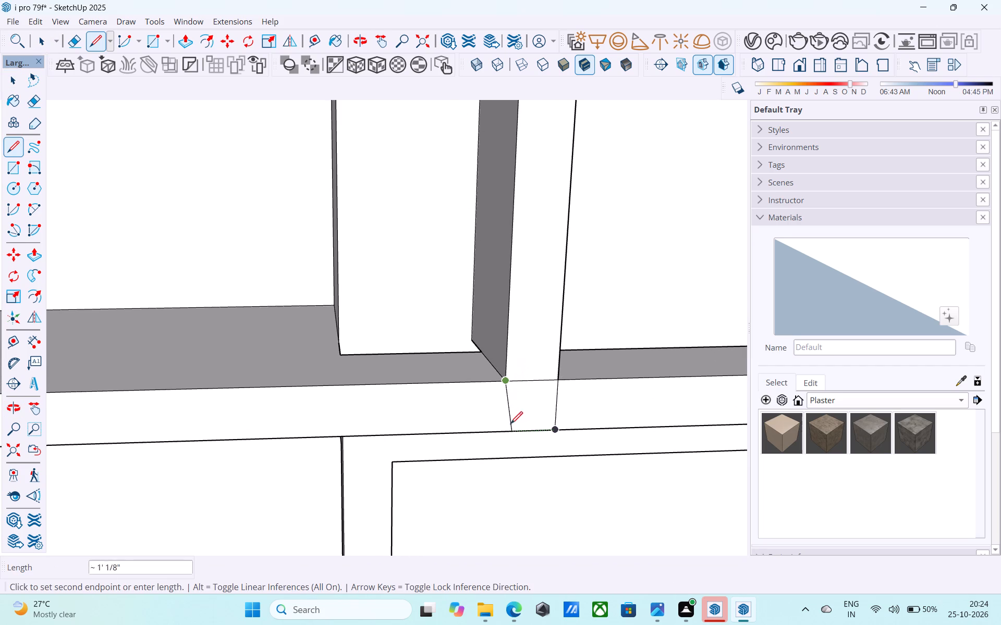
pyautogui.click(502, 432)
pyautogui.press('space')
# Examine the new post's foot where it meets the lower slab's front face, from above, behind and below.
pyautogui.scroll(-6, 506, 433)
pyautogui.moveTo(506, 433); pyautogui.dragTo(567, 423, button='middle')
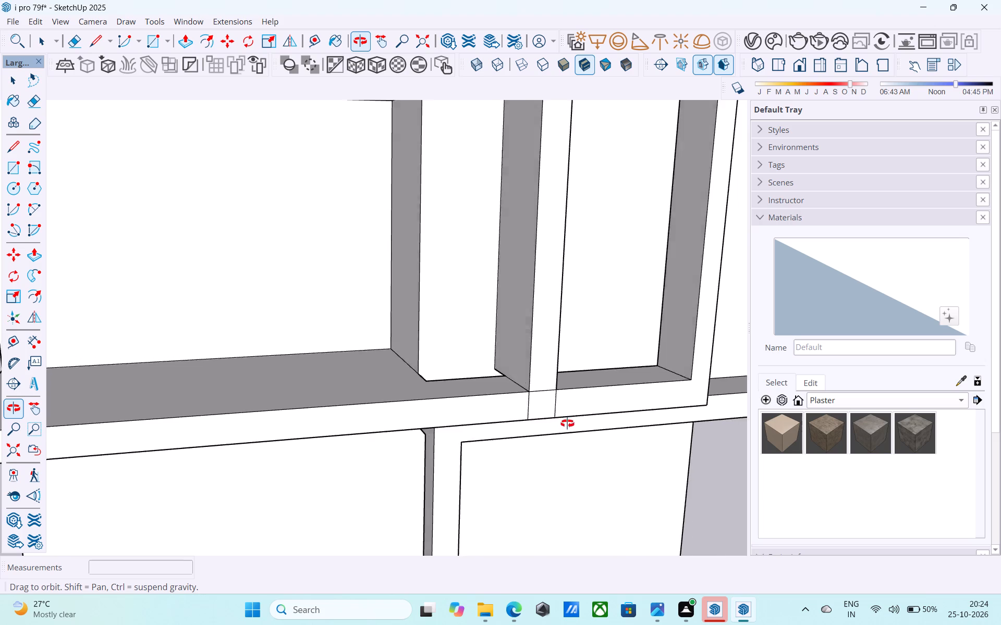
pyautogui.moveTo(567, 423); pyautogui.dragTo(377, 388, button='middle')
pyautogui.moveTo(376, 388); pyautogui.dragTo(381, 386, button='middle')
pyautogui.scroll(5, 426, 386)
pyautogui.moveTo(431, 386); pyautogui.dragTo(664, 410, button='middle')
pyautogui.scroll(16, 494, 377)
pyautogui.moveTo(490, 379); pyautogui.dragTo(505, 378, button='middle')
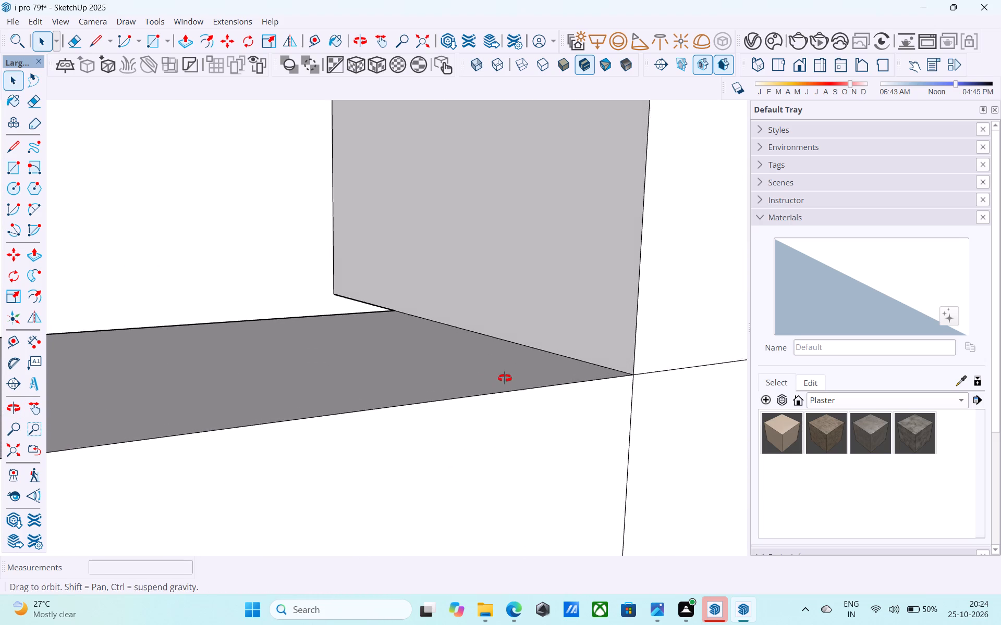
pyautogui.moveTo(505, 378); pyautogui.dragTo(662, 365, button='middle')
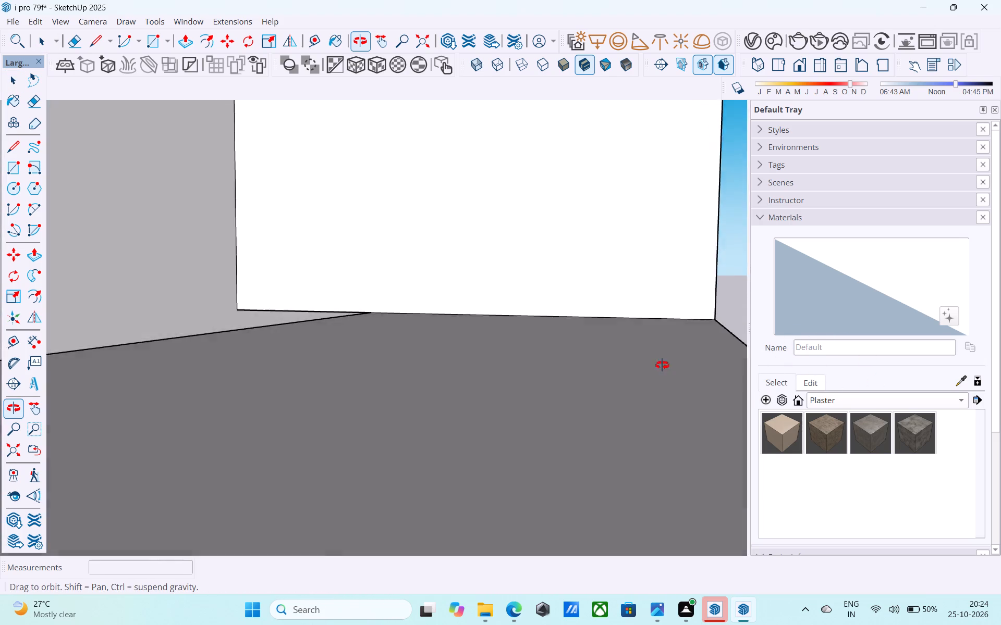
pyautogui.moveTo(662, 365); pyautogui.dragTo(446, 381, button='middle')
pyautogui.moveTo(437, 381); pyautogui.dragTo(432, 381, button='middle')
pyautogui.scroll(-15, 576, 373)
pyautogui.moveTo(546, 443); pyautogui.dragTo(389, 456, button='middle')
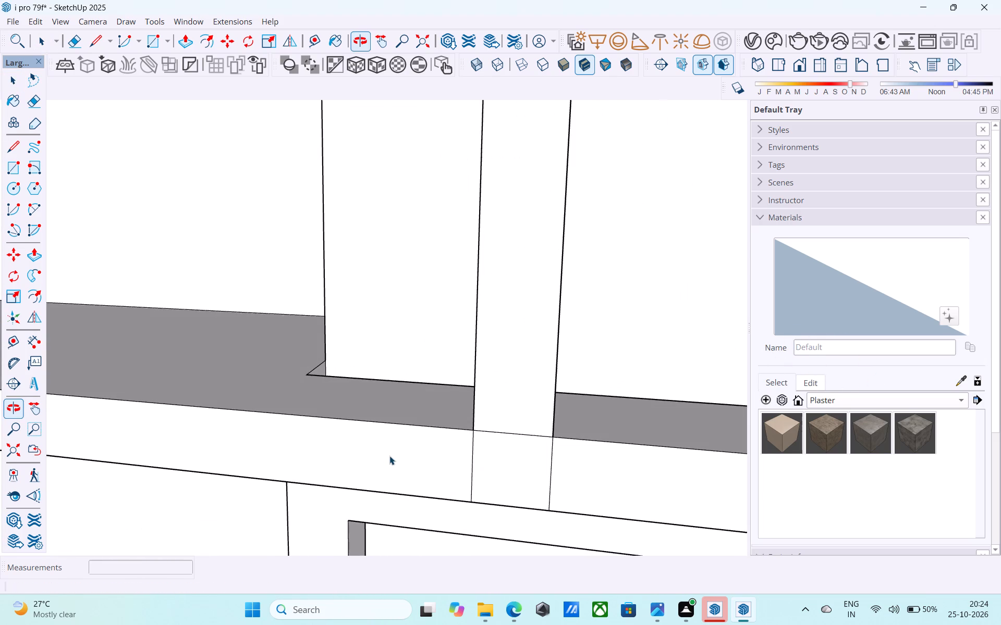
pyautogui.scroll(-9, 390, 453)
pyautogui.moveTo(394, 449); pyautogui.dragTo(456, 345, button='middle')
pyautogui.moveTo(455, 337); pyautogui.dragTo(452, 323, button='middle')
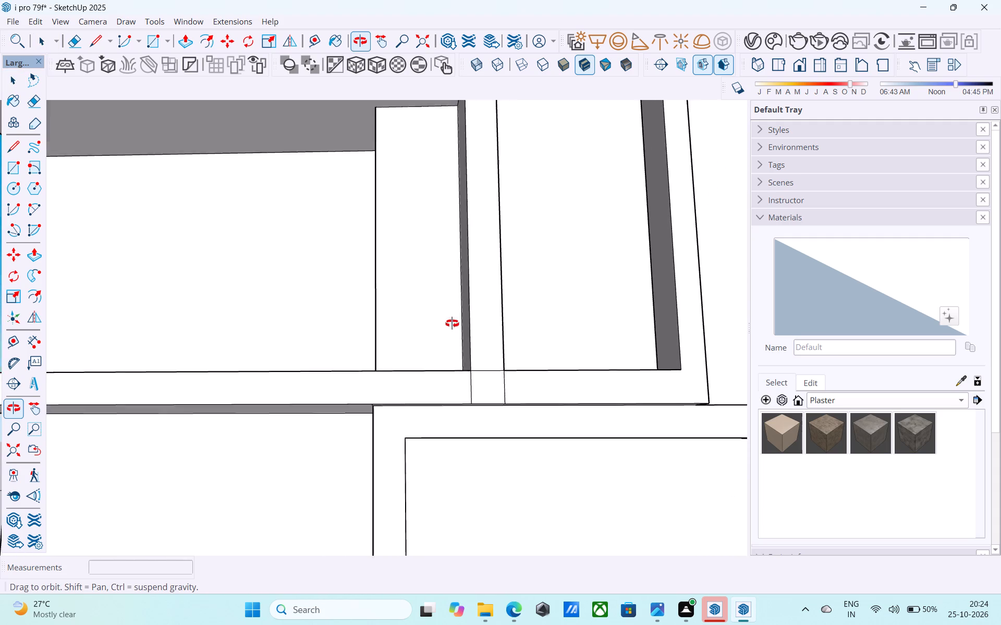
pyautogui.moveTo(452, 323); pyautogui.dragTo(442, 279, button='middle')
pyautogui.moveTo(458, 377); pyautogui.dragTo(438, 302, button='middle')
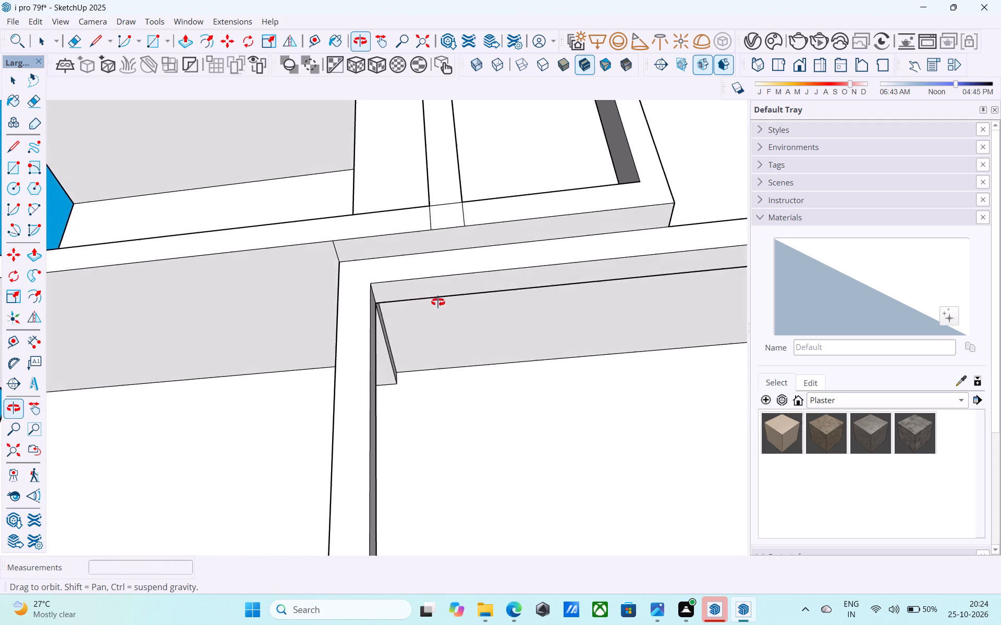
pyautogui.moveTo(438, 302); pyautogui.dragTo(448, 328, button='middle')
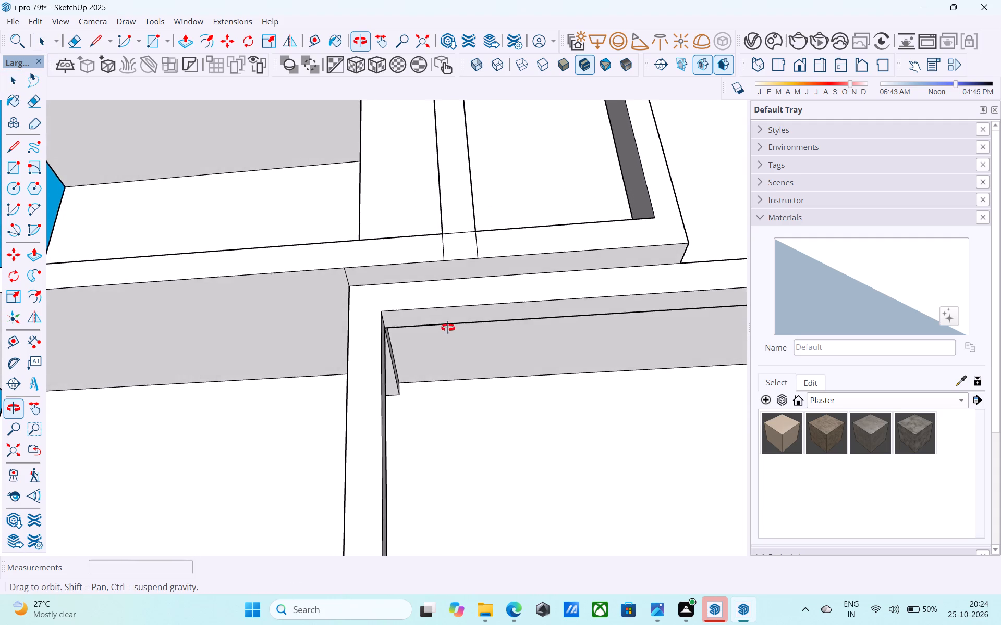
pyautogui.moveTo(448, 328); pyautogui.dragTo(455, 349, button='middle')
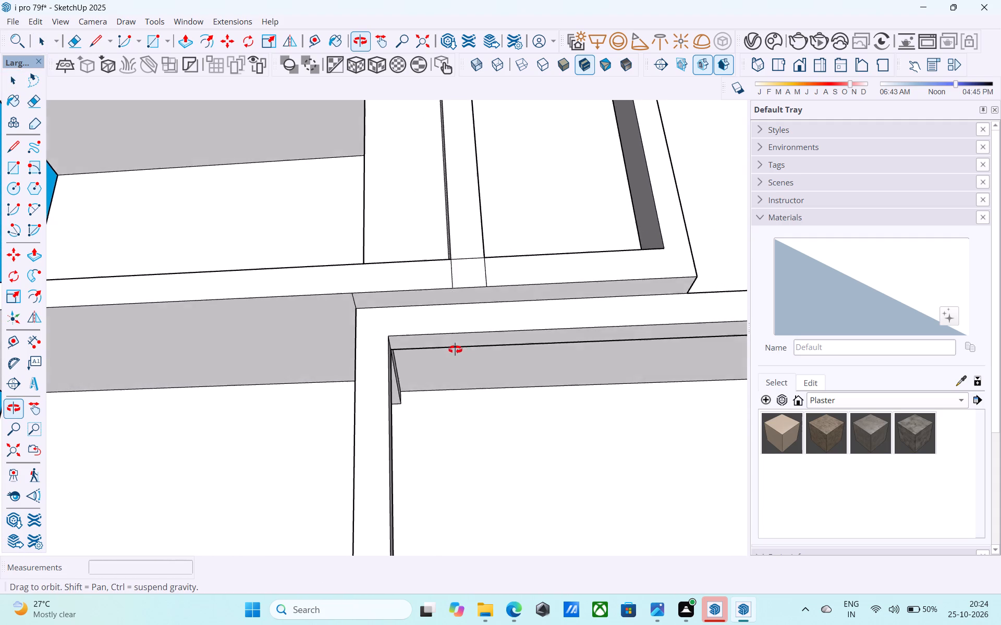
# Examine the slab surface around the post and the narrow strip face beside the wall.
pyautogui.moveTo(455, 349); pyautogui.dragTo(714, 548, button='middle')
pyautogui.scroll(10, 616, 446)
pyautogui.moveTo(546, 418); pyautogui.dragTo(550, 432, button='middle')
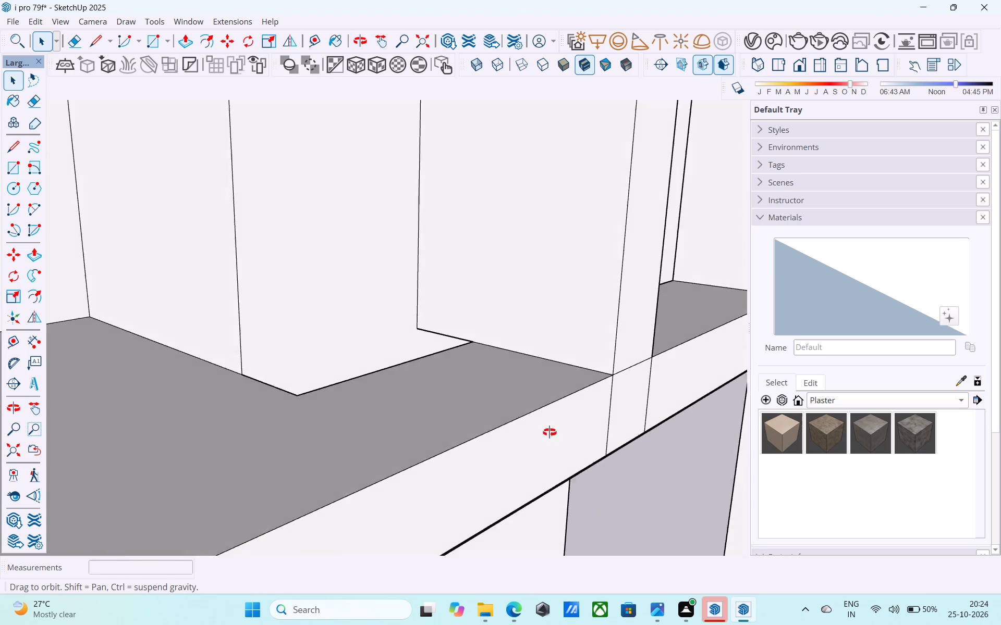
pyautogui.moveTo(550, 432); pyautogui.dragTo(794, 504, button='middle')
pyautogui.scroll(4, 367, 342)
pyautogui.scroll(-3, 450, 356)
pyautogui.moveTo(366, 356); pyautogui.dragTo(281, 341, button='middle')
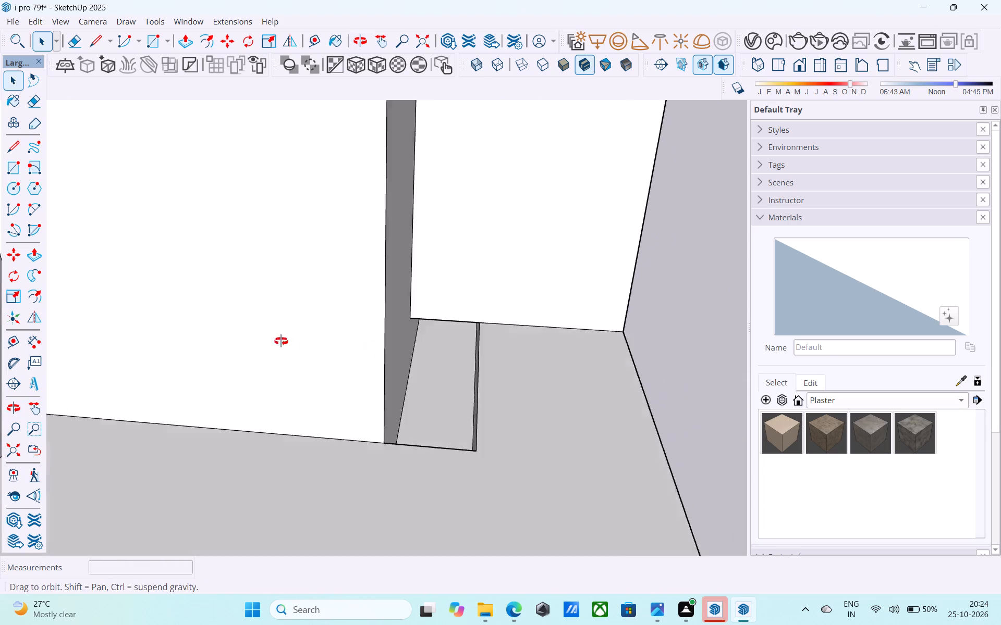
pyautogui.moveTo(281, 341); pyautogui.dragTo(50, 277, button='middle')
pyautogui.scroll(-10, 157, 287)
pyautogui.moveTo(206, 336); pyautogui.dragTo(395, 387, button='middle')
pyautogui.scroll(5, 396, 387)
pyautogui.moveTo(397, 389); pyautogui.dragTo(398, 392, button='middle')
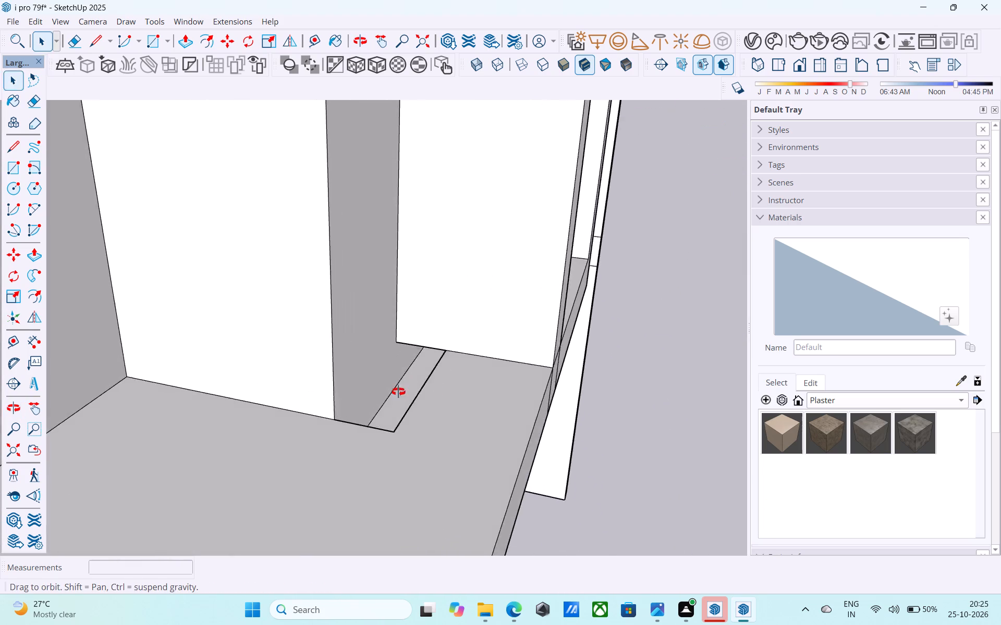
pyautogui.moveTo(398, 392); pyautogui.dragTo(504, 381, button='middle')
pyautogui.scroll(4, 510, 378)
pyautogui.click(532, 365)
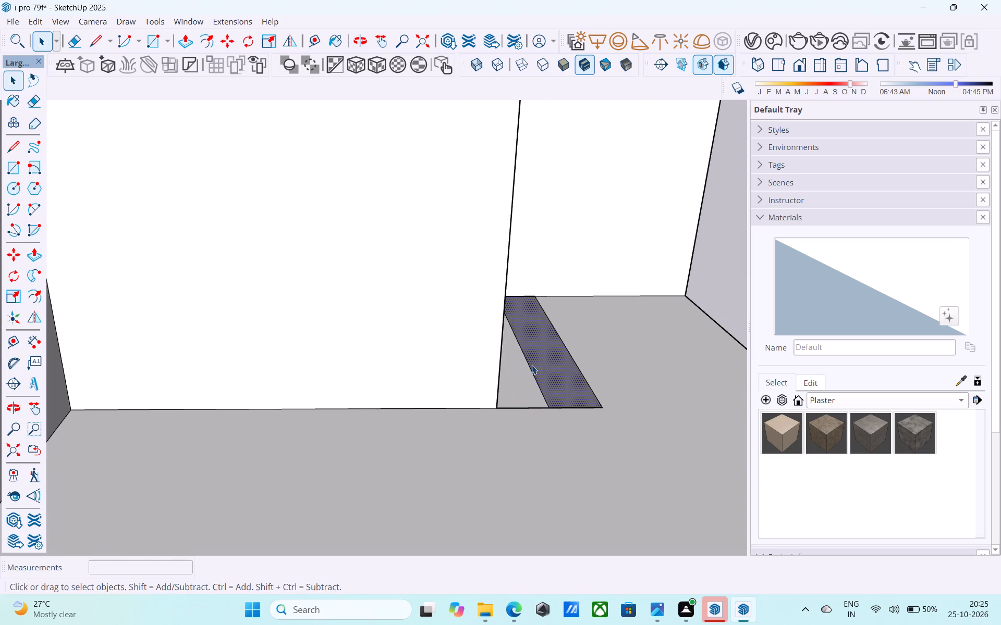
# Examine the whole building's facade with the new post joining the roof slab and lower slab.
pyautogui.scroll(-5, 532, 365)
pyautogui.moveTo(505, 367); pyautogui.dragTo(201, 329, button='middle')
pyautogui.scroll(-20, 209, 320)
pyautogui.scroll(-3, 209, 320)
pyautogui.scroll(-1, 444, 366)
pyautogui.moveTo(443, 374); pyautogui.dragTo(420, 356, button='middle')
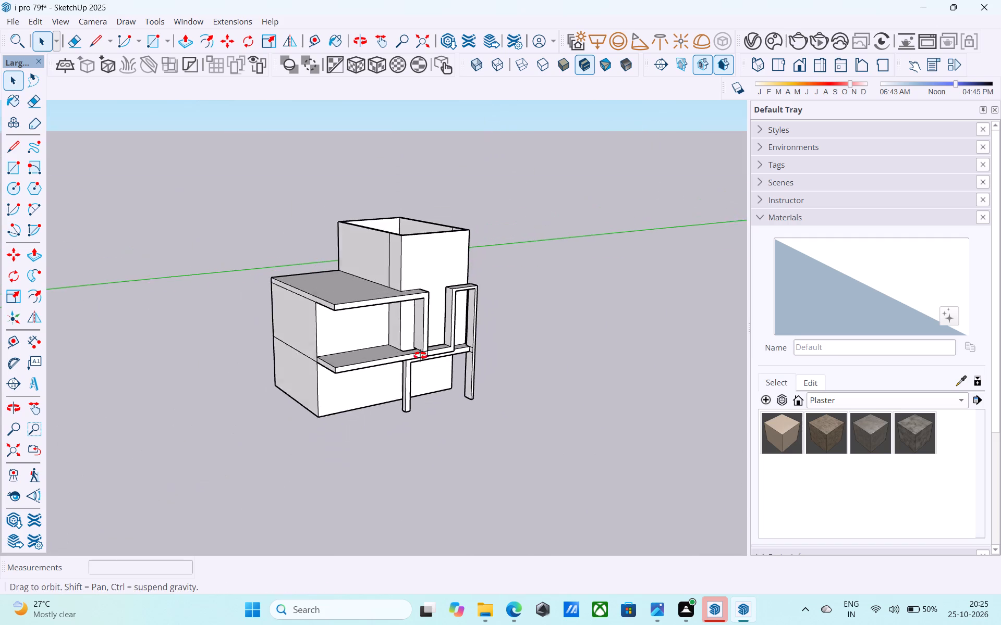
pyautogui.moveTo(420, 356); pyautogui.dragTo(307, 286, button='middle')
pyautogui.moveTo(302, 282); pyautogui.dragTo(351, 339, button='middle')
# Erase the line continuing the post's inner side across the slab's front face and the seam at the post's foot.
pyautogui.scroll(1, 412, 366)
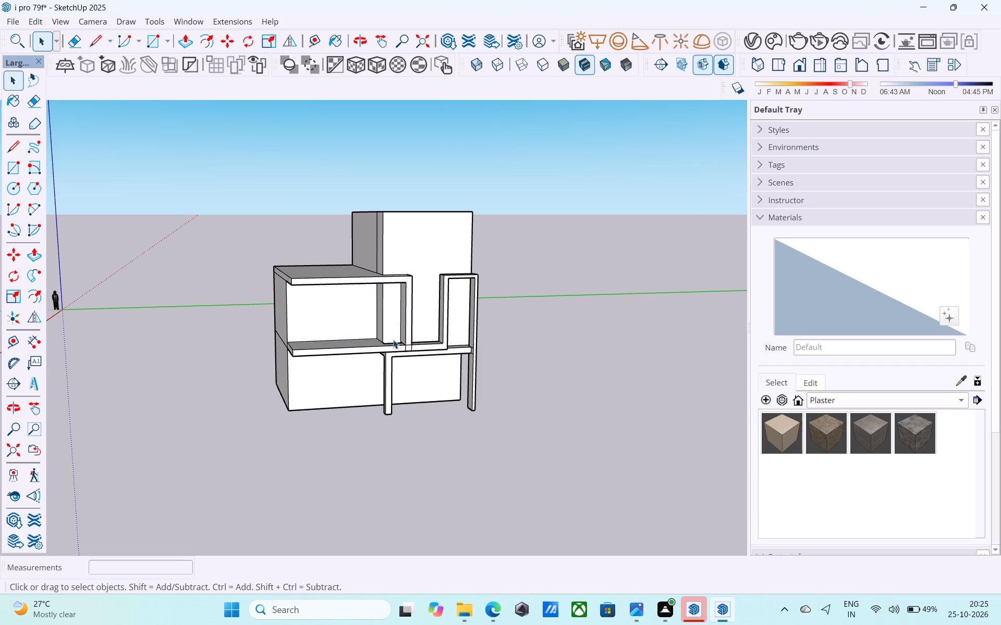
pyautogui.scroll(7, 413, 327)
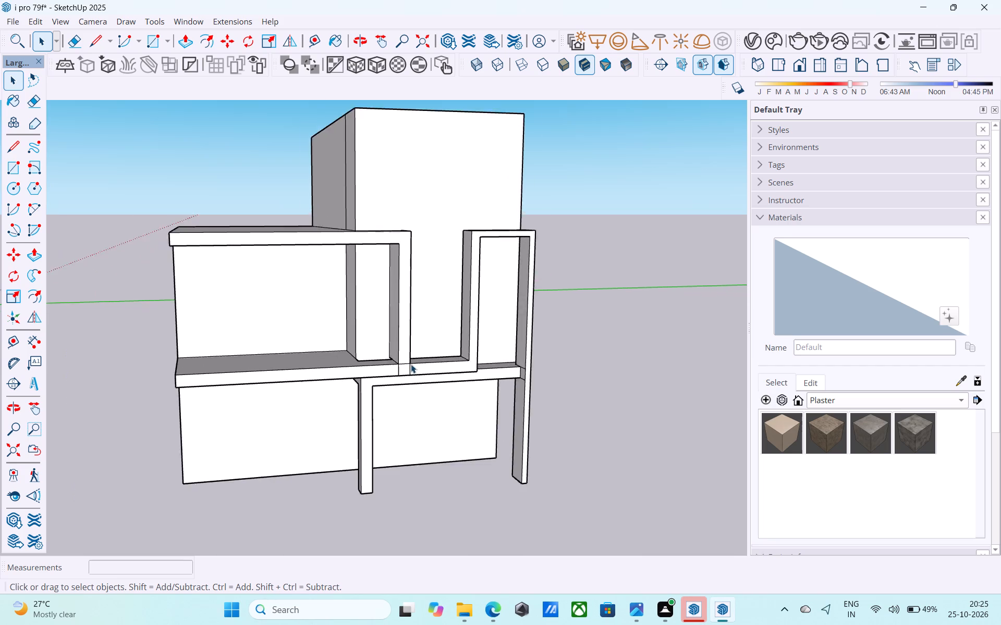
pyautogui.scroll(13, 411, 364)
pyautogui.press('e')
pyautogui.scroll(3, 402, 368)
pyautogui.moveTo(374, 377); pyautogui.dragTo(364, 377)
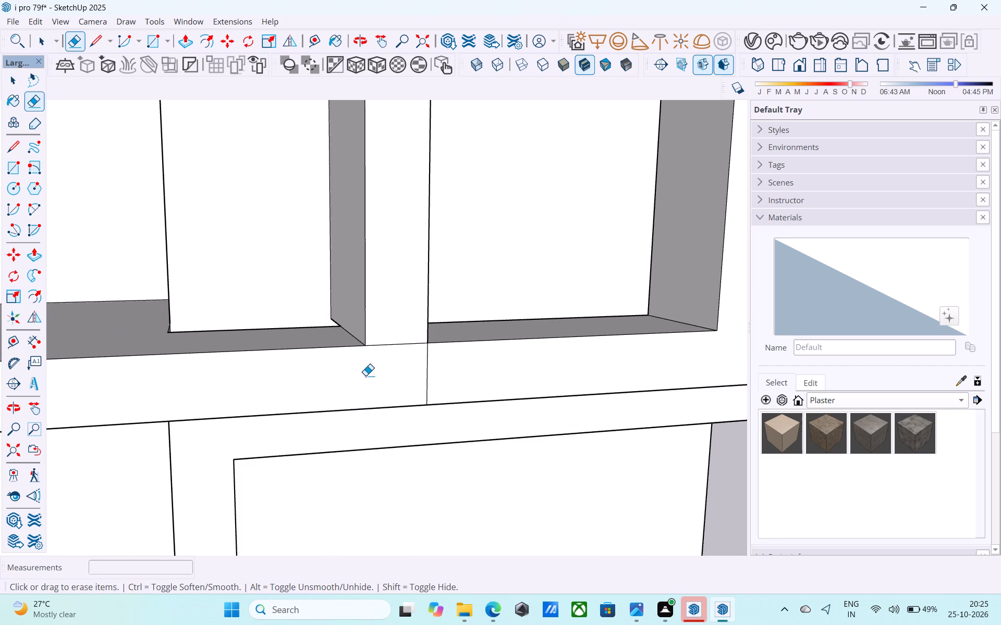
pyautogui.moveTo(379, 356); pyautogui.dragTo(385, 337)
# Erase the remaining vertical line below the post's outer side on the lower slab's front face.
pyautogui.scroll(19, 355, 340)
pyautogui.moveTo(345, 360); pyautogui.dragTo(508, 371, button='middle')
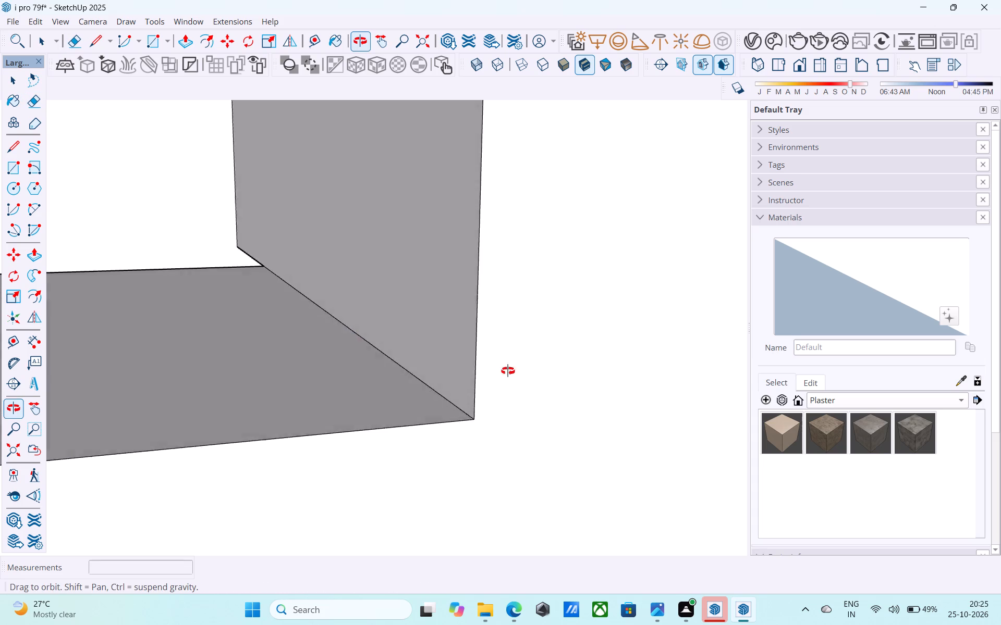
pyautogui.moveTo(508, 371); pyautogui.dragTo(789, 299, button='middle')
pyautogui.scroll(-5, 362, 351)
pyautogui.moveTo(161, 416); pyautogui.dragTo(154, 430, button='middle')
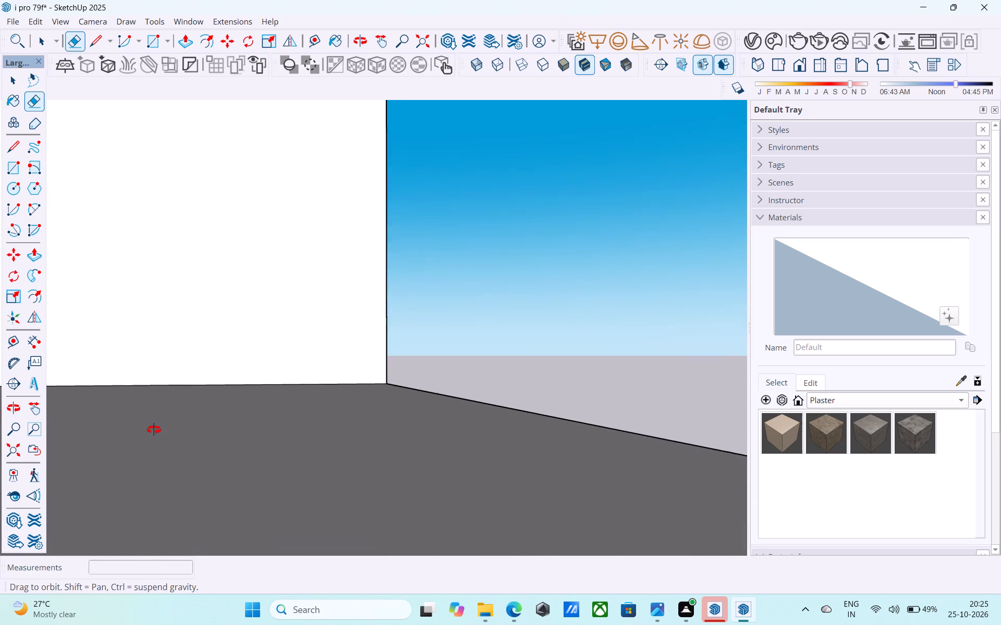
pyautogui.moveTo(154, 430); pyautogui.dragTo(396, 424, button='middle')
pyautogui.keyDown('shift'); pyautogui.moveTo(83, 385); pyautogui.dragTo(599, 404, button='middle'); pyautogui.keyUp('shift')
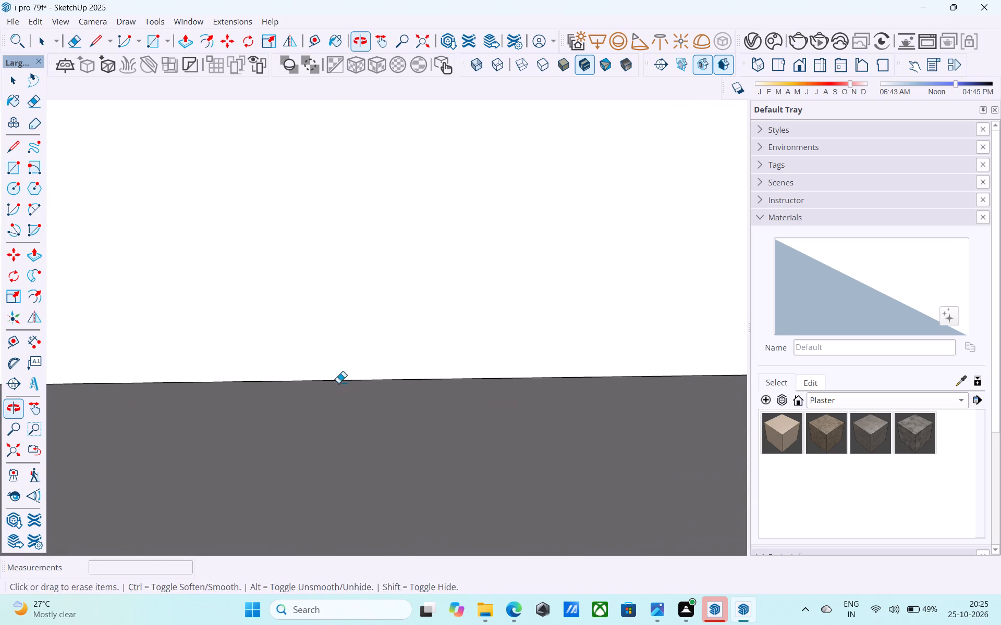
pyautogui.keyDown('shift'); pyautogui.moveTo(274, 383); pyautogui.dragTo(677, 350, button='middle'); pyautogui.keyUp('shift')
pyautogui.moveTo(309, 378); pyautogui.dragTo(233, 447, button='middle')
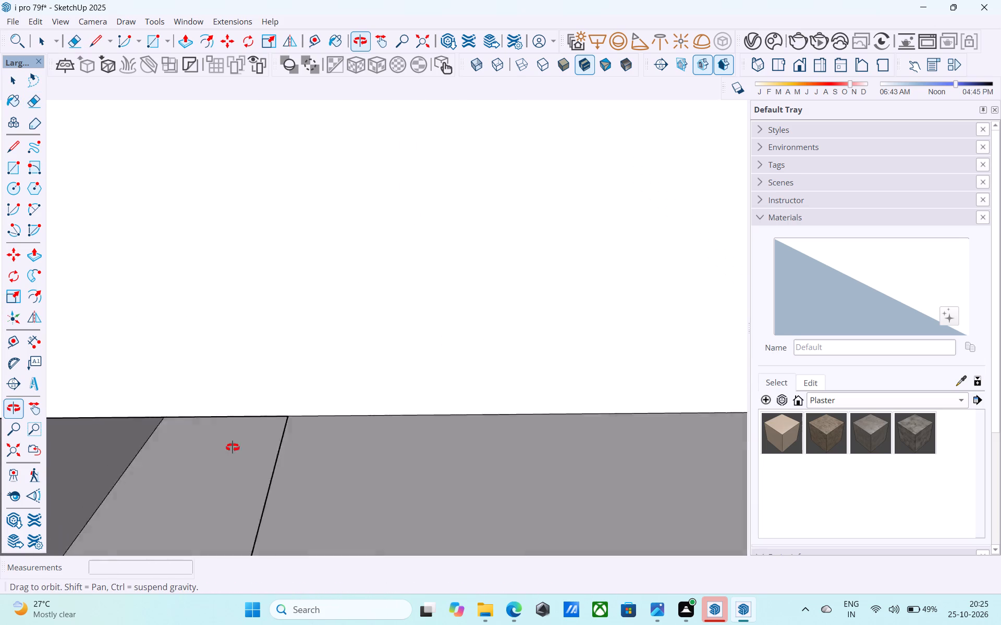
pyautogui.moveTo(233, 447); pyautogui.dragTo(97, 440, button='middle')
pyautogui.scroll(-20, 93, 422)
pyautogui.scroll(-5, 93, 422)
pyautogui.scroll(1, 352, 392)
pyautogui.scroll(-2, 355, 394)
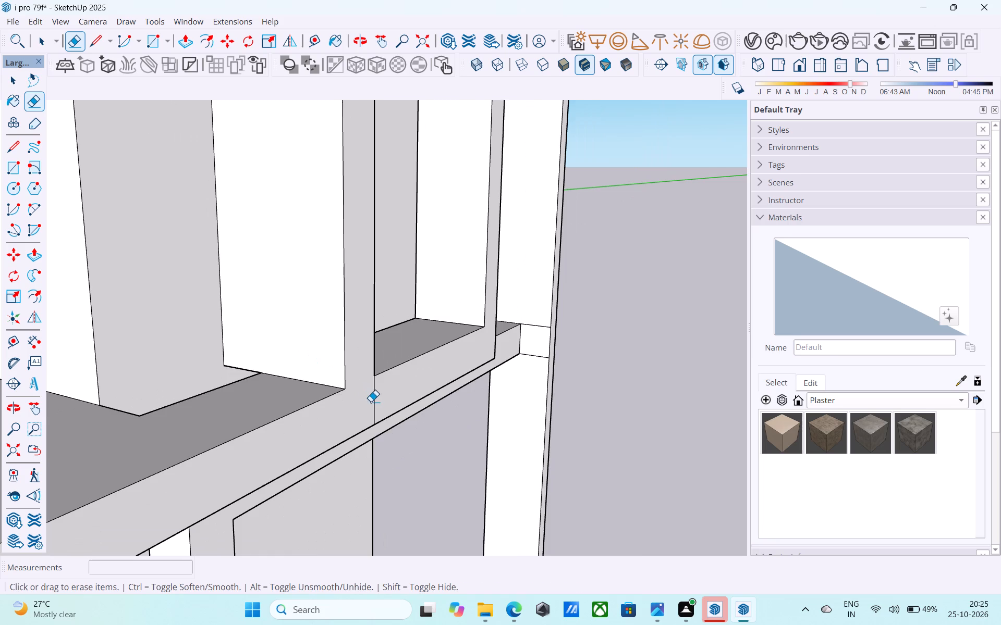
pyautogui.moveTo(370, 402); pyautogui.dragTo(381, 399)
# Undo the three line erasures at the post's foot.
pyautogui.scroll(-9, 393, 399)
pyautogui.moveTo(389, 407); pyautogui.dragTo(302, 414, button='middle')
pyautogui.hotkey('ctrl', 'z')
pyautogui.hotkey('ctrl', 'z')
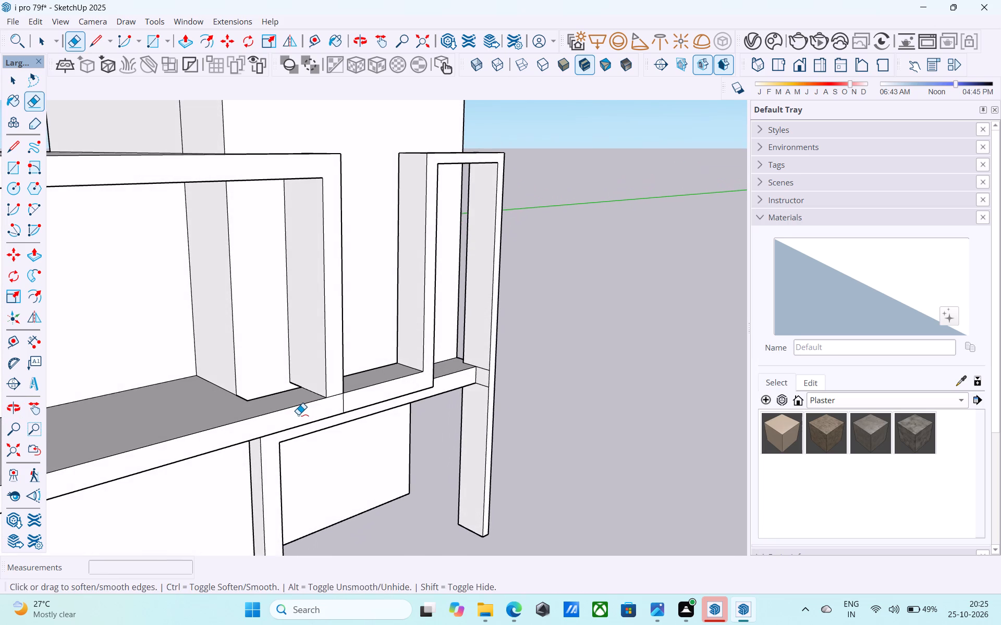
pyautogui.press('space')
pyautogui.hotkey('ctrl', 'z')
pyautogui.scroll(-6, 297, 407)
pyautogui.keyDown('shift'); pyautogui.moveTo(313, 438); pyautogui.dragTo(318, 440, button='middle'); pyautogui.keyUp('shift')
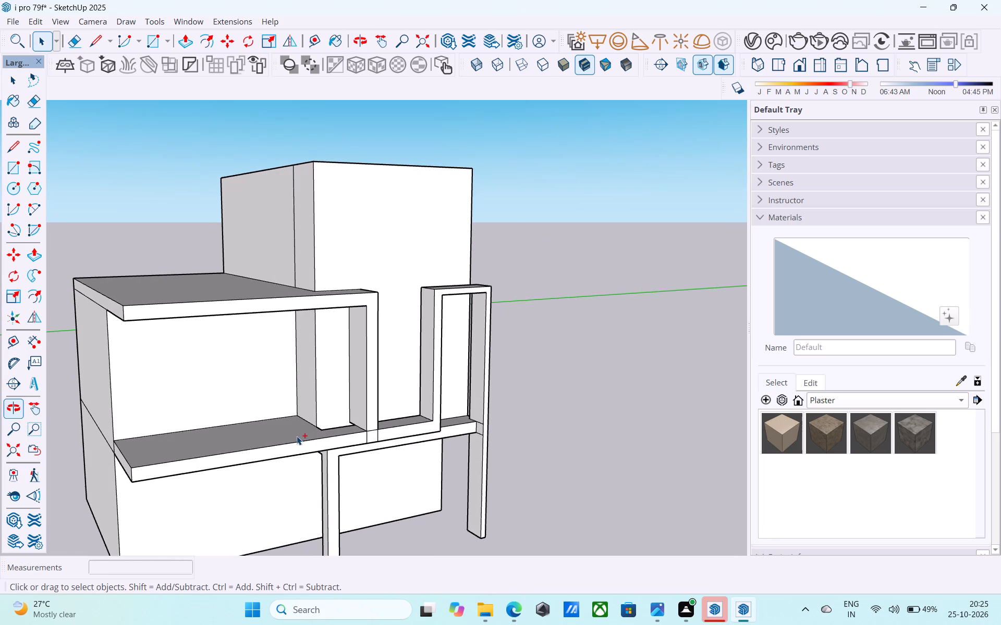
# Save the model.
pyautogui.hotkey('ctrl', 's')
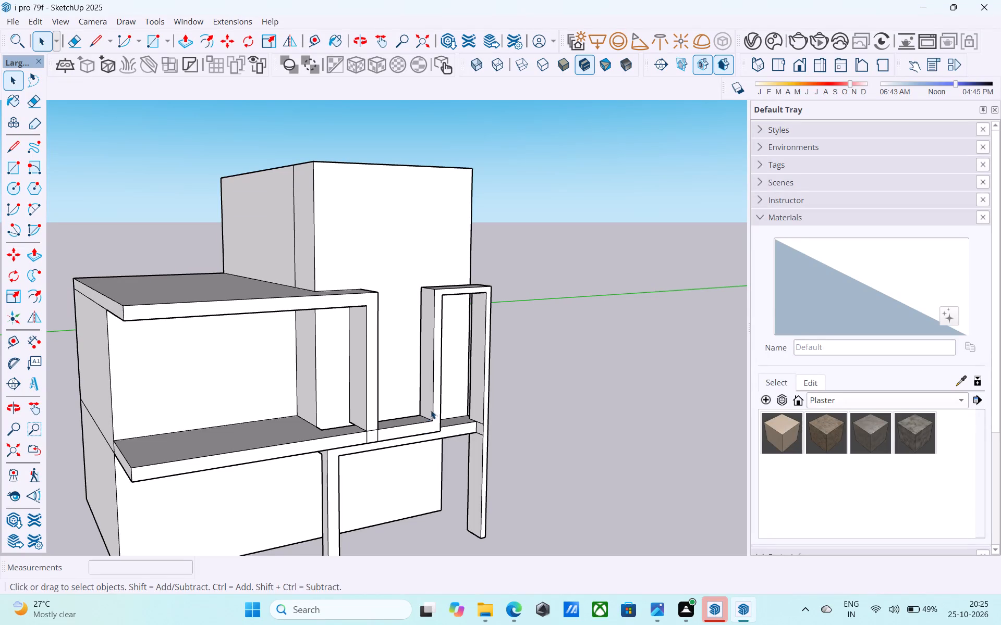
# Examine the facade frame, roof slab and post from the front, the side and above.
pyautogui.scroll(-5, 433, 408)
pyautogui.moveTo(425, 426); pyautogui.dragTo(313, 362, button='middle')
pyautogui.scroll(6, 318, 340)
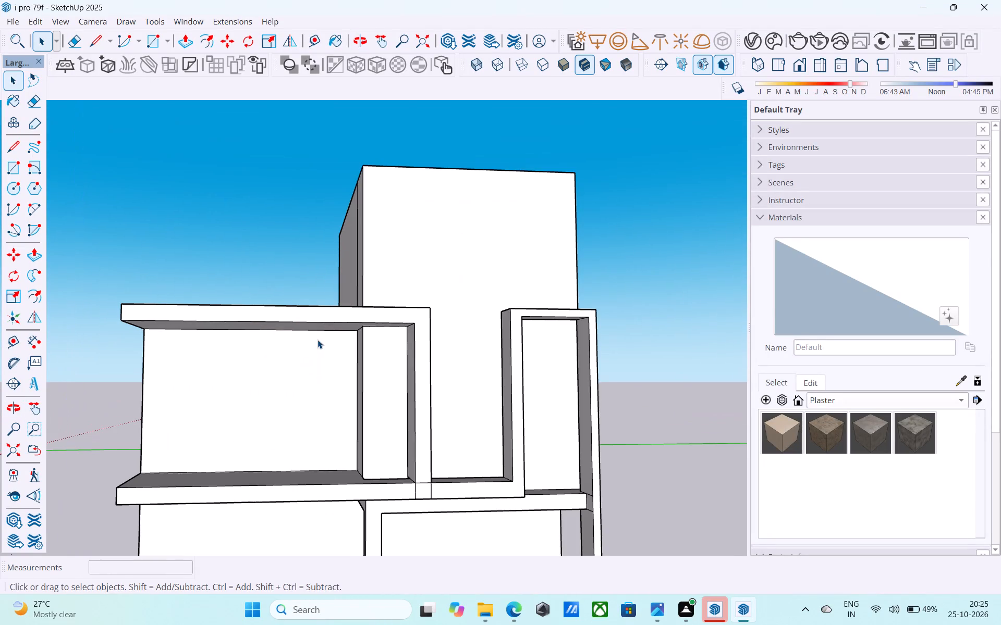
pyautogui.scroll(-5, 318, 340)
pyautogui.moveTo(369, 358); pyautogui.dragTo(515, 360, button='middle')
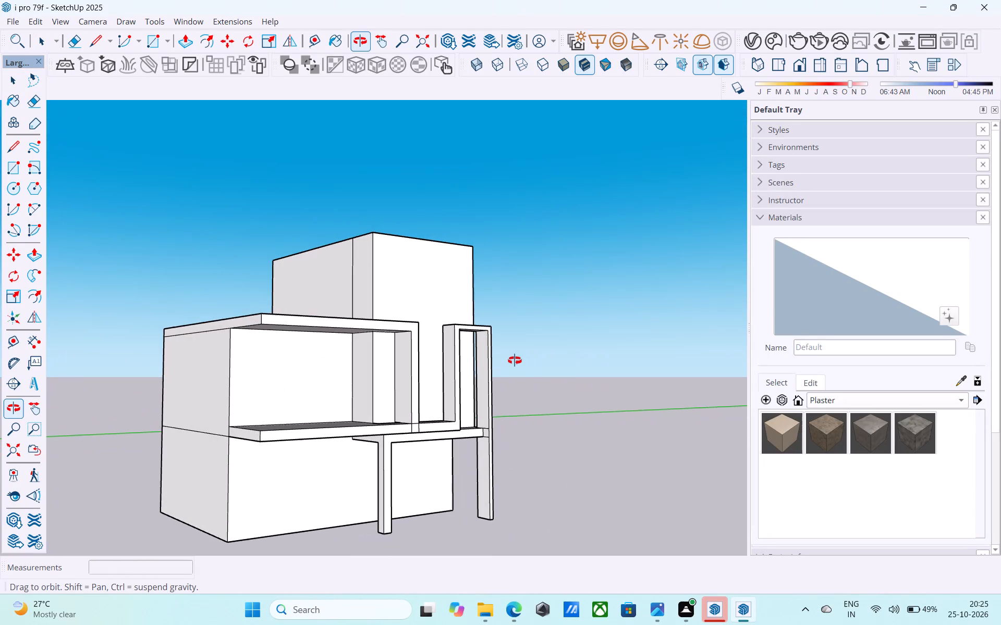
pyautogui.moveTo(515, 360); pyautogui.dragTo(546, 489, button='middle')
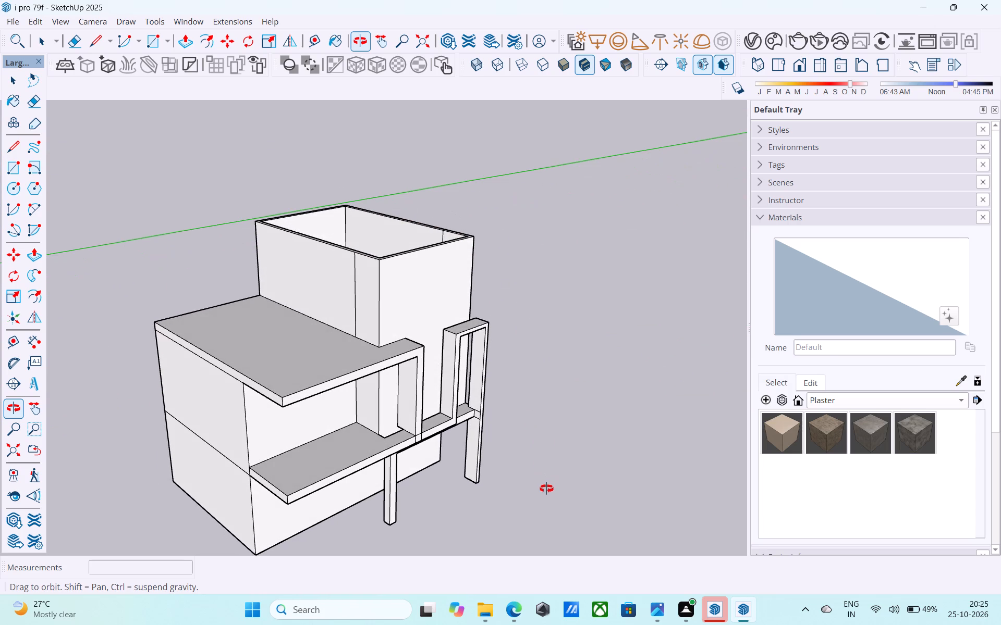
pyautogui.moveTo(546, 489); pyautogui.dragTo(396, 353, button='middle')
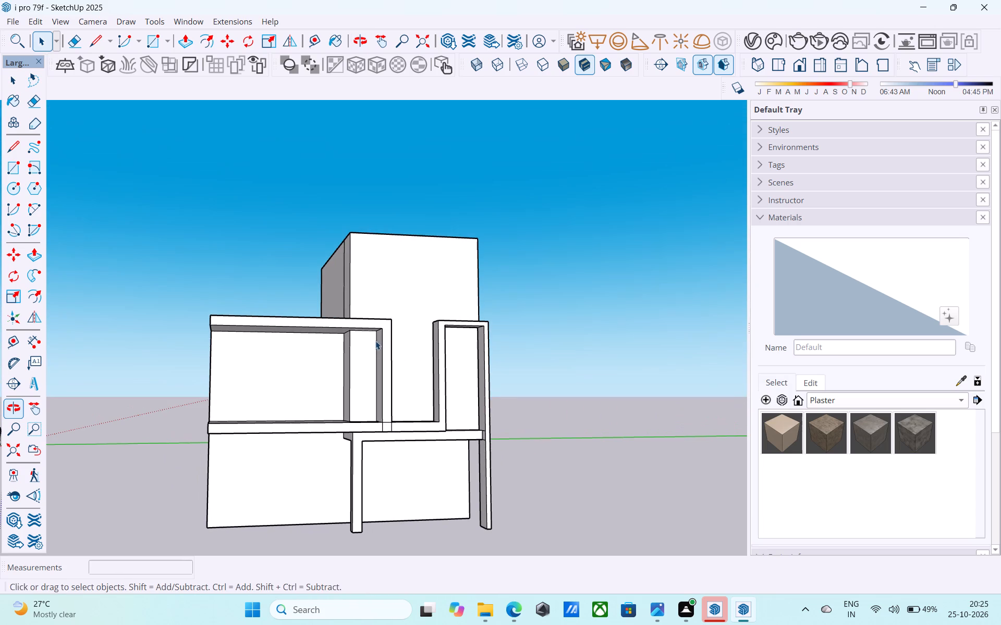
pyautogui.scroll(-1, 379, 331)
pyautogui.keyDown('shift'); pyautogui.moveTo(379, 331); pyautogui.dragTo(416, 422, button='middle'); pyautogui.keyUp('shift')
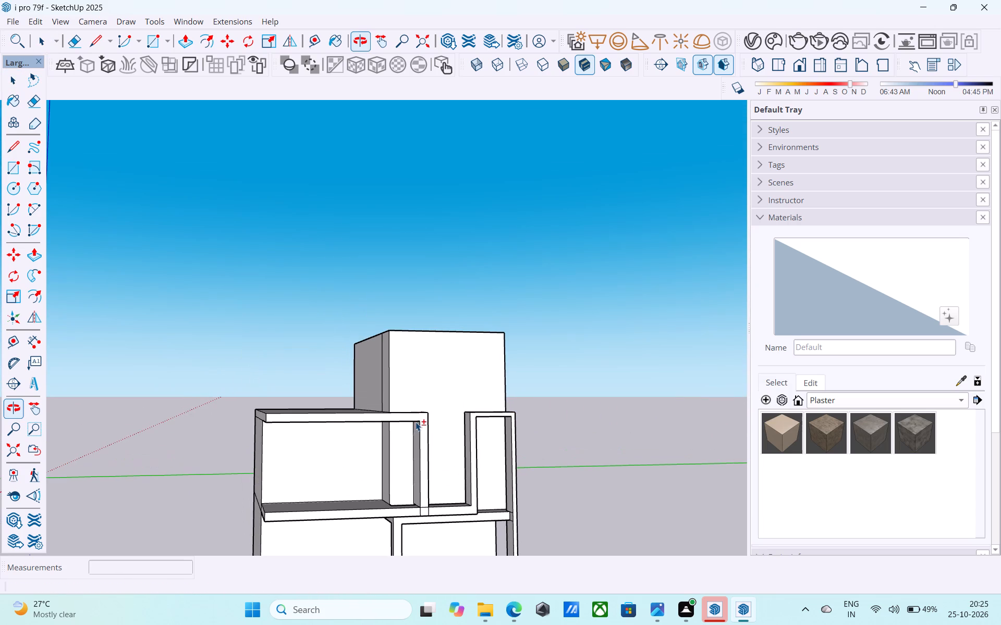
pyautogui.moveTo(417, 420); pyautogui.dragTo(396, 424, button='middle')
# Mark 2' along the roof slab's top front edge from the post's outer corner and draw a vertical line there across the slab's face.
pyautogui.press('l')
pyautogui.scroll(9, 449, 414)
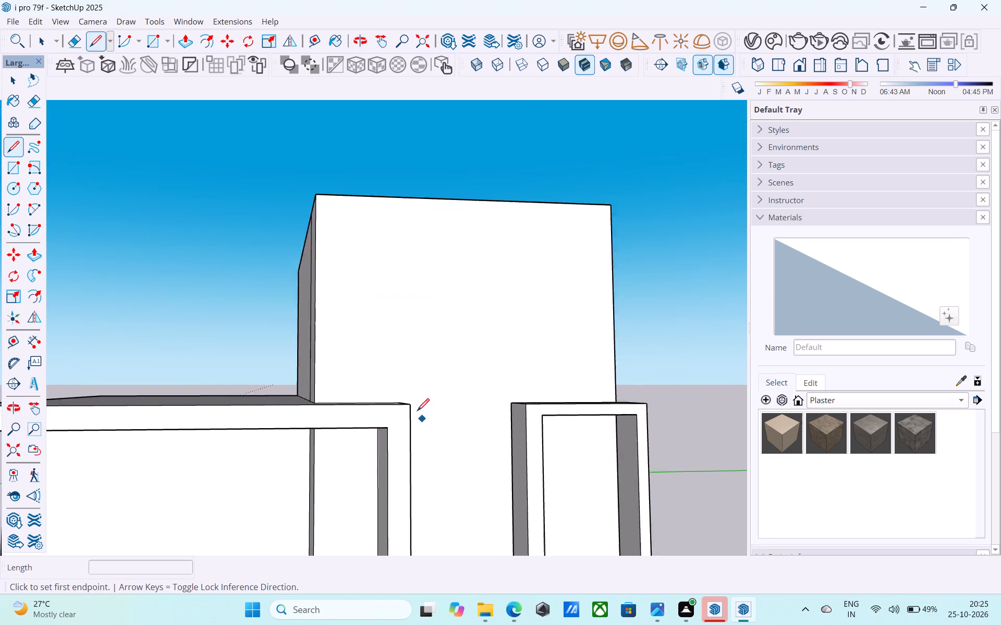
pyautogui.scroll(4, 417, 412)
pyautogui.moveTo(413, 408); pyautogui.dragTo(395, 454, button='middle')
pyautogui.click(386, 454)
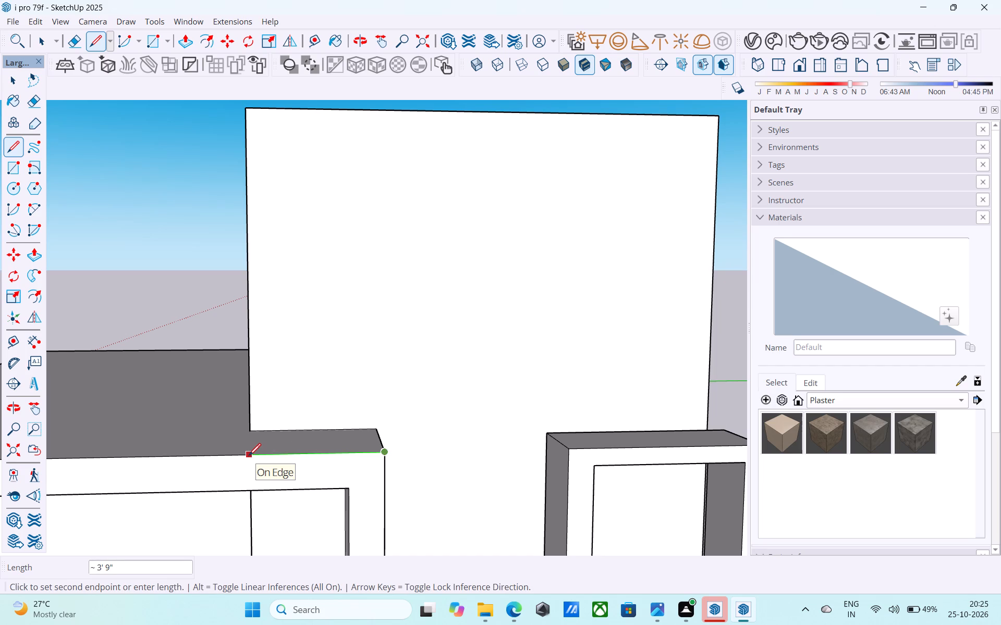
pyautogui.write("2'")
pyautogui.press('Return')
pyautogui.scroll(1, 249, 457)
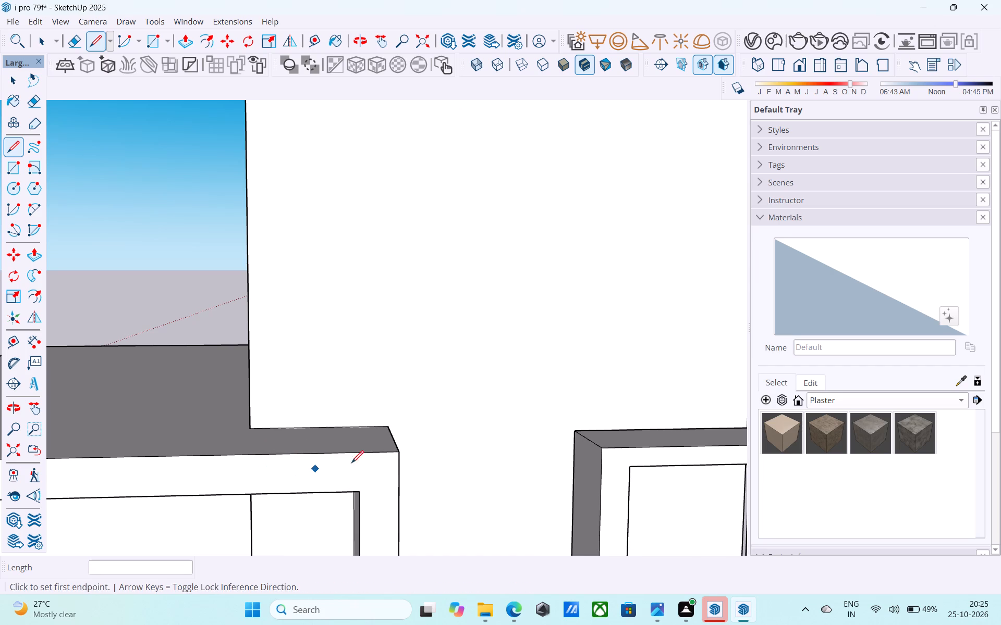
pyautogui.click(402, 452)
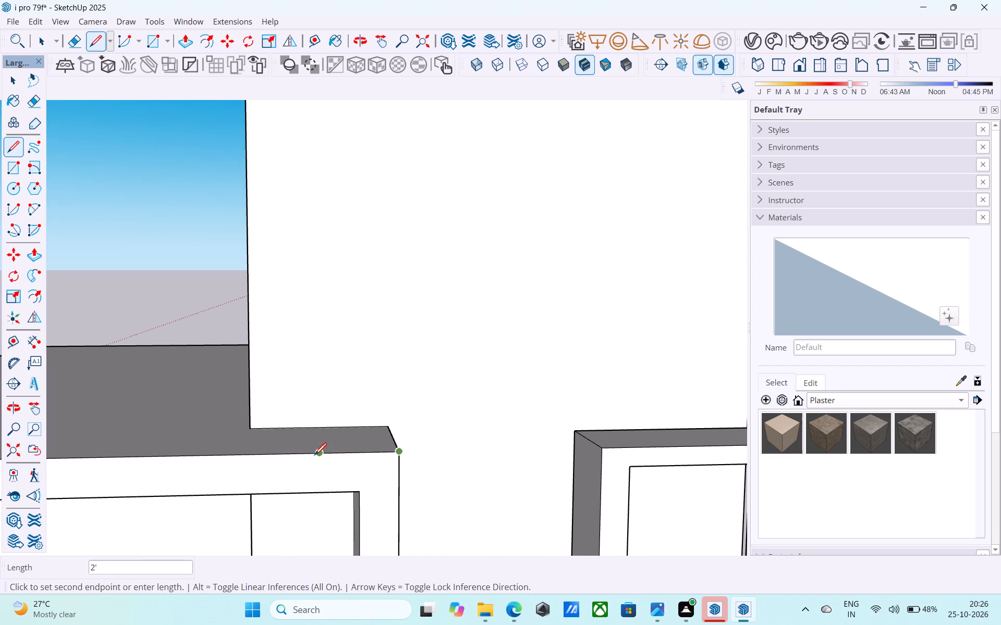
pyautogui.click(317, 457)
pyautogui.click(322, 455)
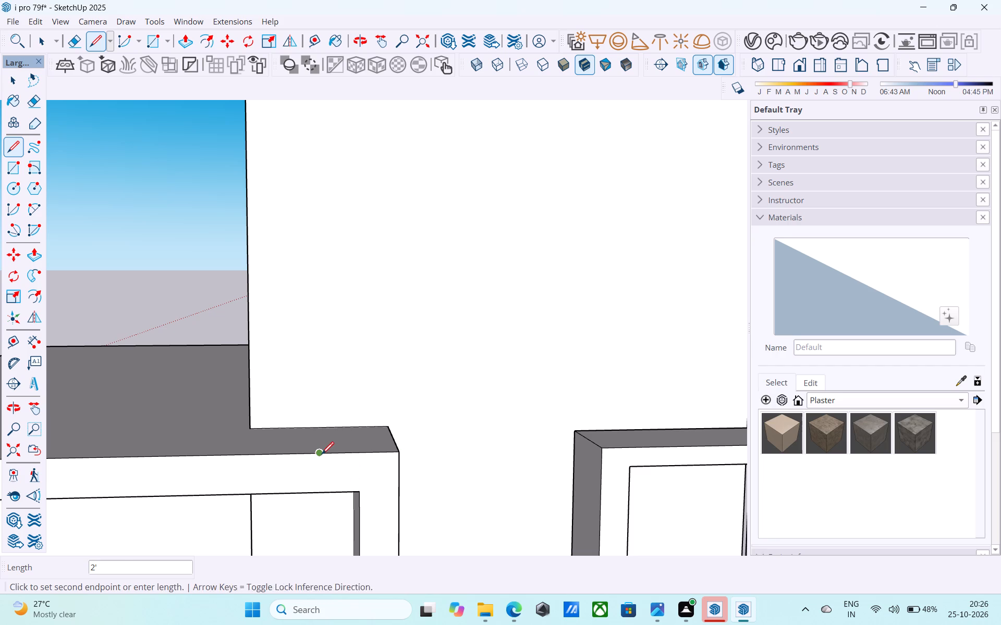
pyautogui.click(326, 492)
pyautogui.press('space')
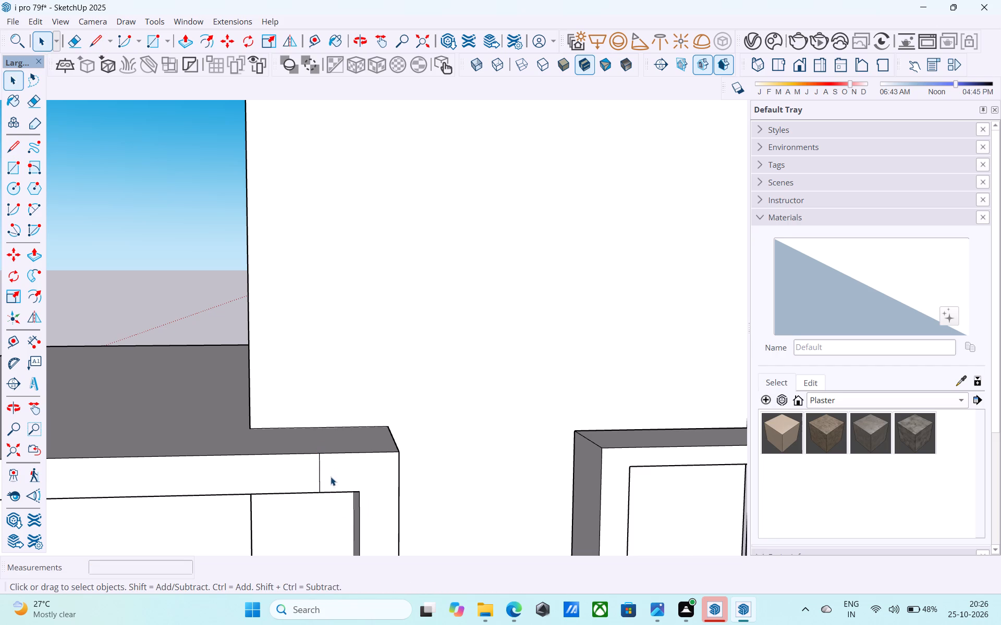
# Draw a line 2' down the post's outer front edge from the top corner, then a 1' line across the post's face.
pyautogui.scroll(-8, 329, 469)
pyautogui.moveTo(336, 479); pyautogui.dragTo(316, 498, button='middle')
pyautogui.scroll(10, 329, 499)
pyautogui.press('l')
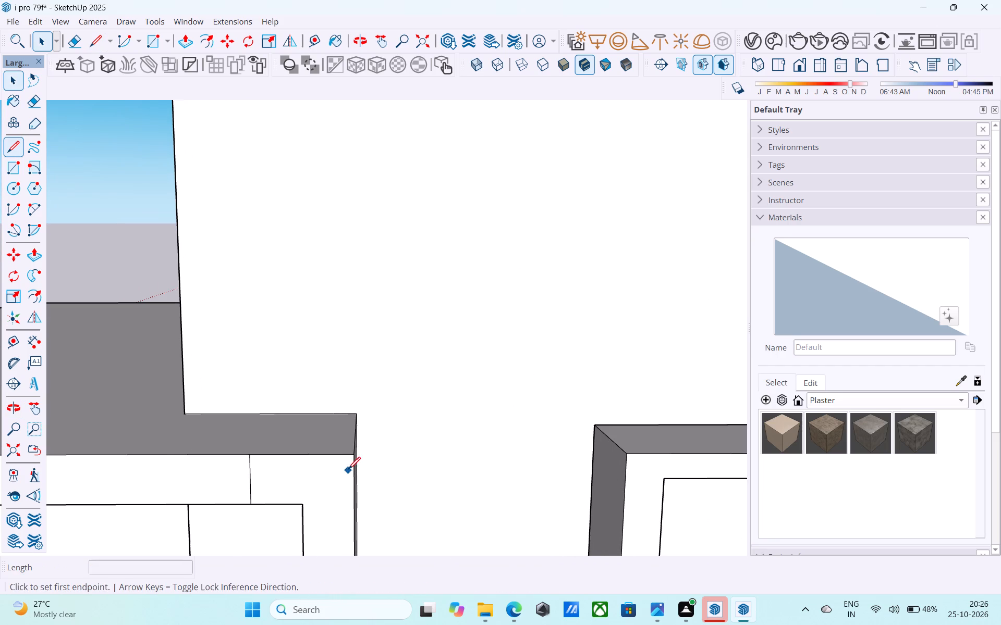
pyautogui.click(356, 458)
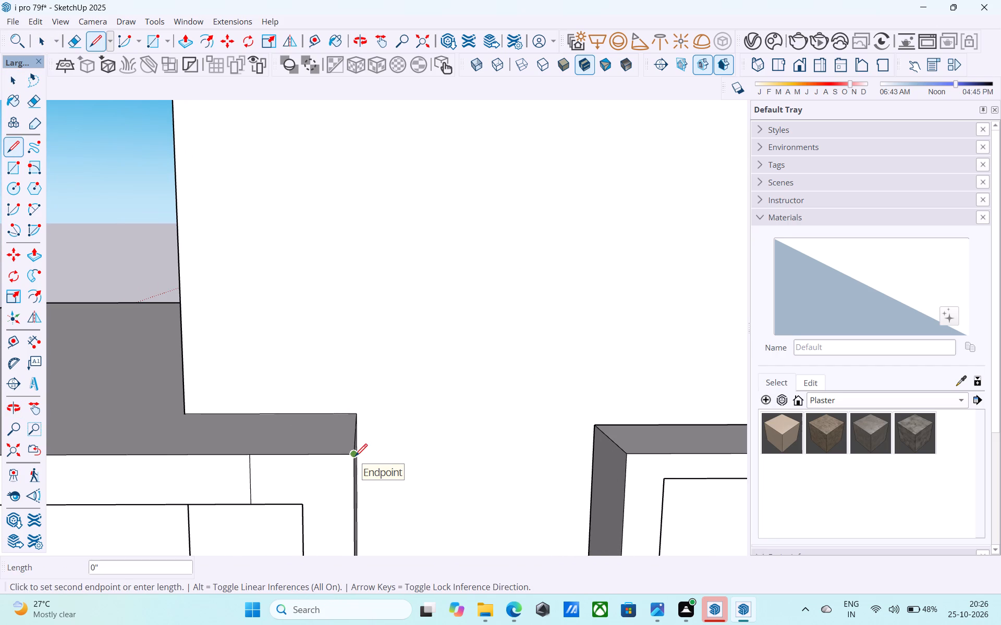
pyautogui.scroll(-5, 355, 457)
pyautogui.moveTo(355, 457); pyautogui.dragTo(258, 443, button='middle')
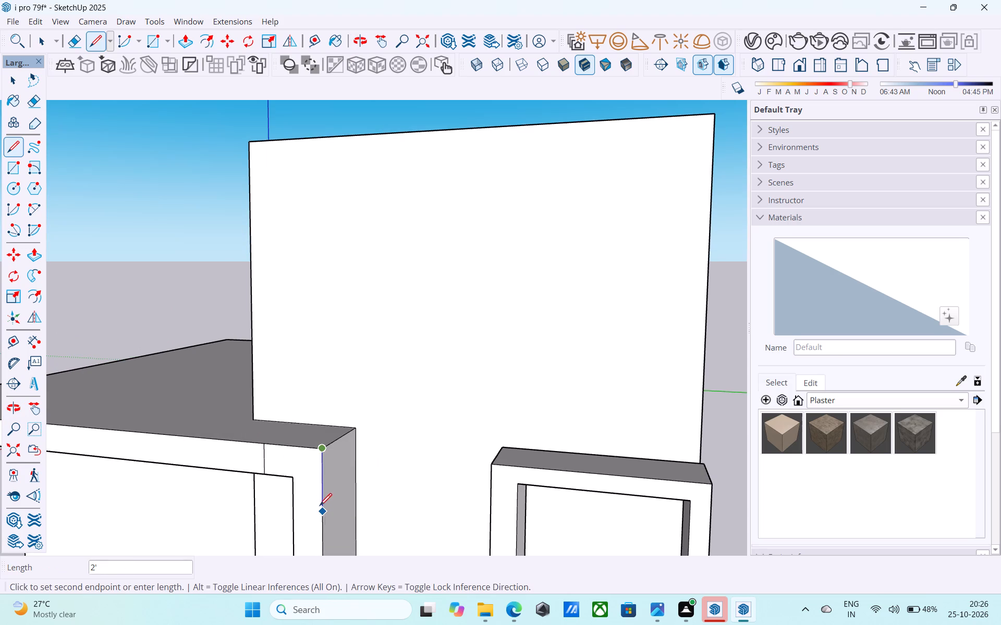
pyautogui.click(322, 510)
pyautogui.click(322, 512)
pyautogui.click(292, 512)
pyautogui.press('space')
# Draw a 50-segment arc joining the two outer 2' marks at the slab-post corner, bulging about 6 3/4" outward.
pyautogui.press('a')
pyautogui.moveTo(294, 508); pyautogui.dragTo(395, 496, button='middle')
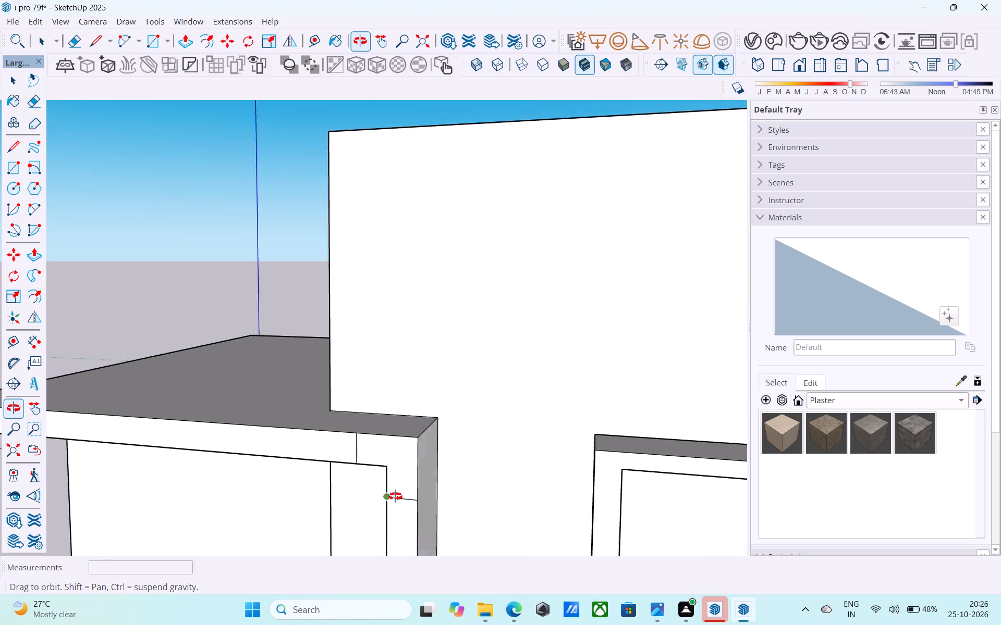
pyautogui.moveTo(395, 496); pyautogui.dragTo(484, 502, button='middle')
pyautogui.write('50')
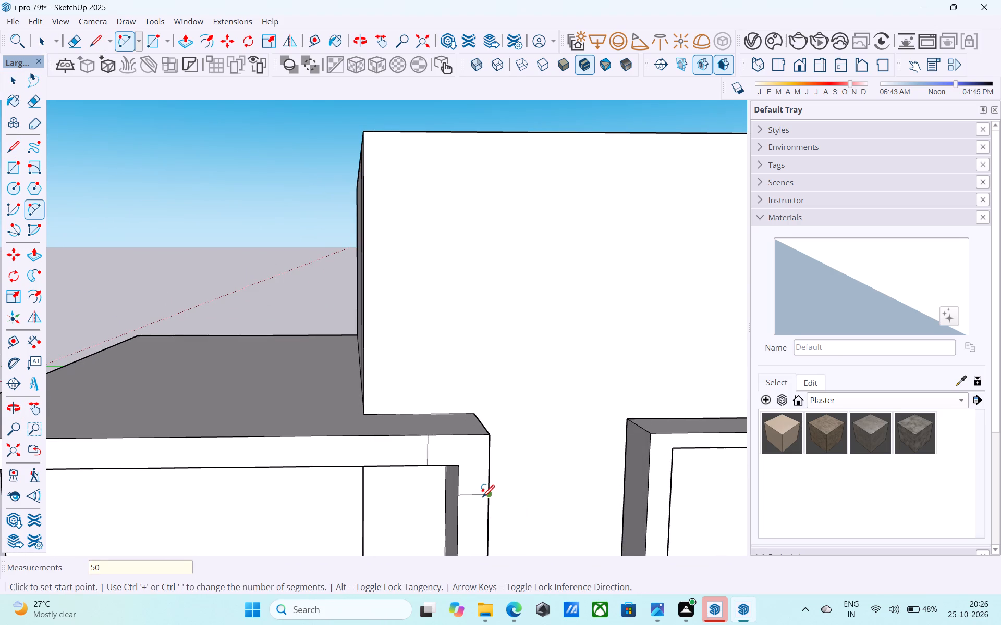
pyautogui.press('Return')
pyautogui.scroll(4, 437, 445)
pyautogui.click(427, 432)
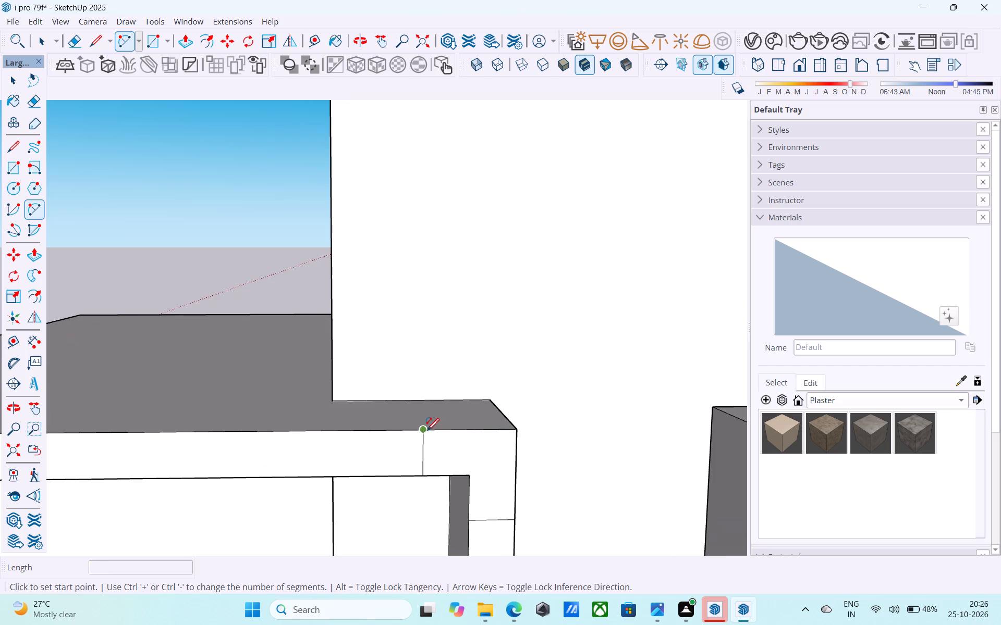
pyautogui.click(511, 515)
pyautogui.scroll(3, 501, 476)
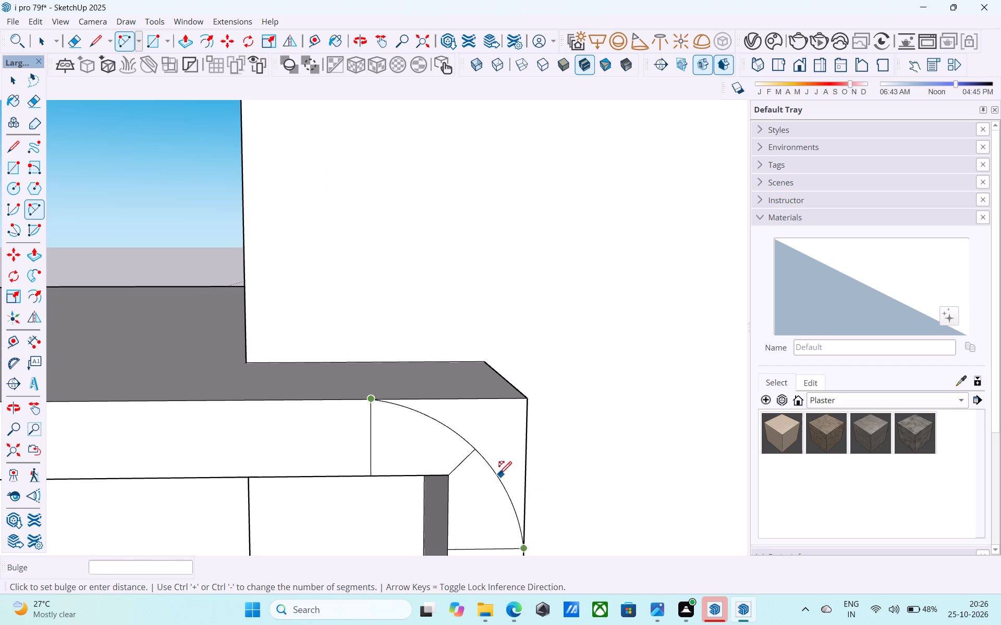
pyautogui.scroll(4, 499, 475)
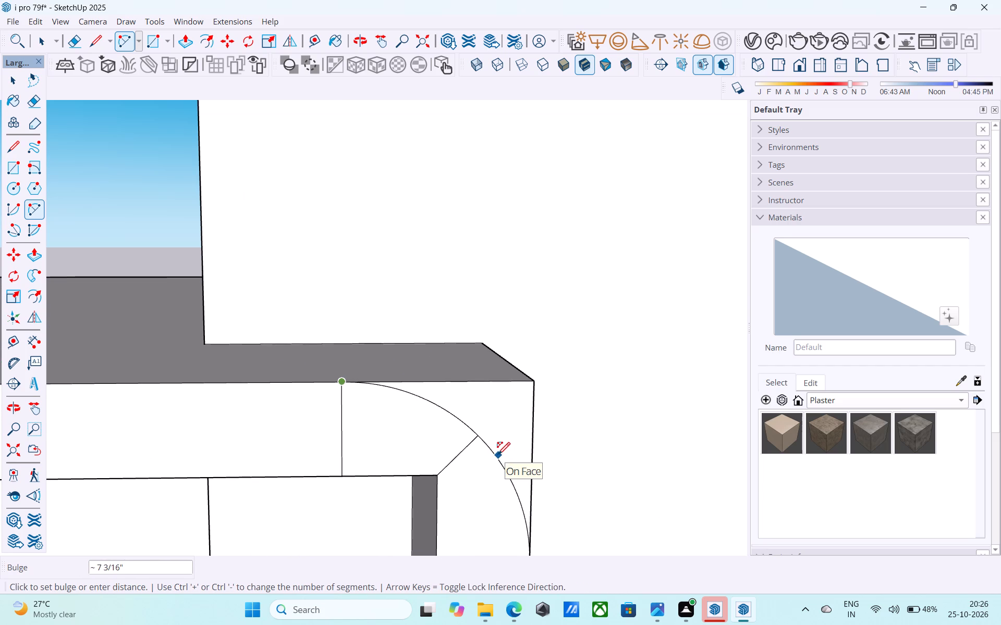
pyautogui.scroll(-2, 498, 454)
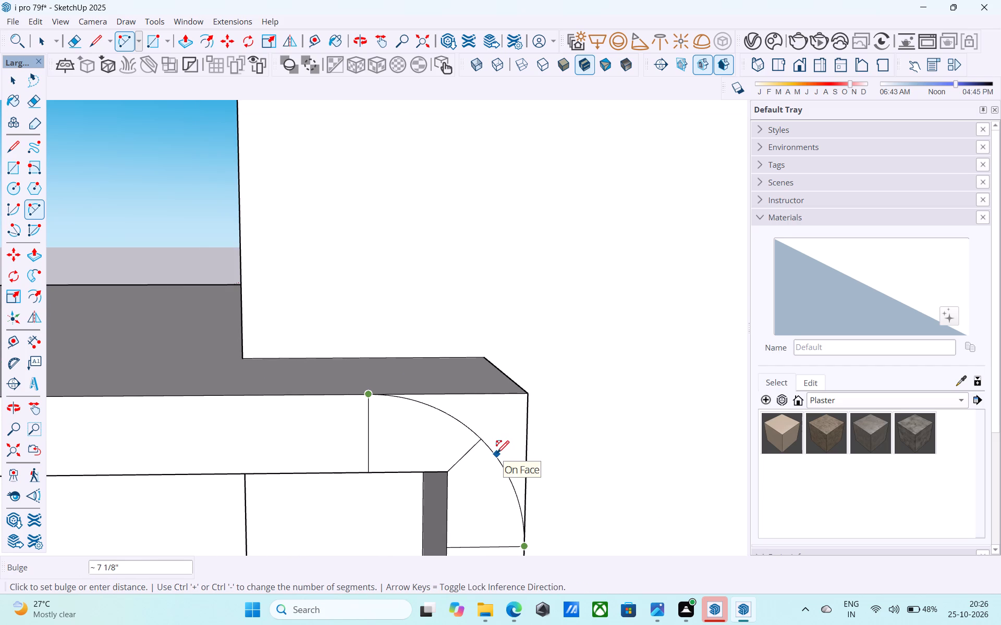
pyautogui.scroll(2, 507, 444)
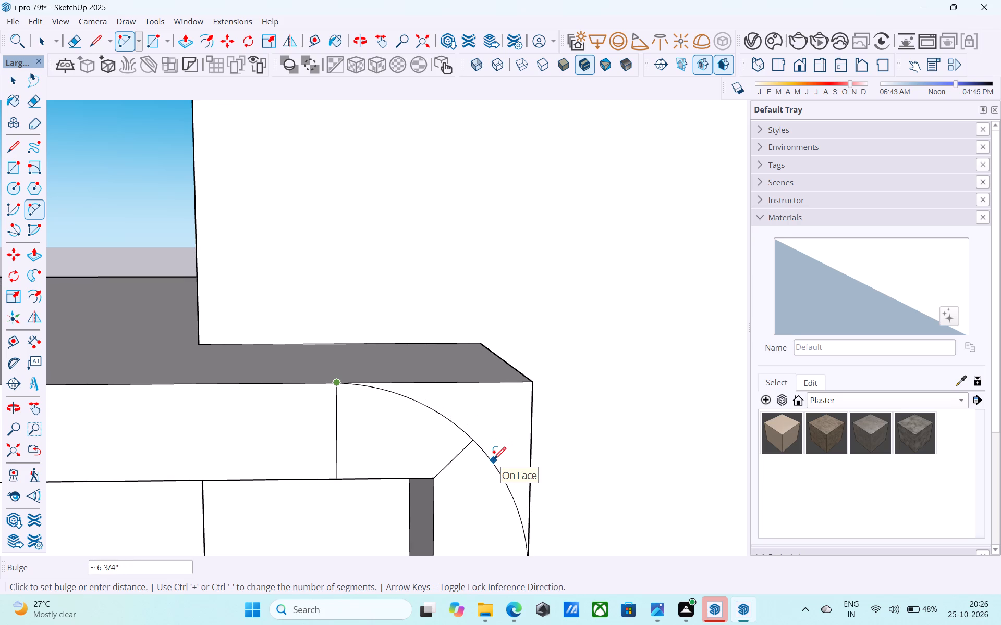
pyautogui.click(494, 460)
# Draw a matching inner arc of about 1' 1 15/16" radius between the inner ends of the two lines at the slab-post corner.
pyautogui.scroll(-7, 493, 456)
pyautogui.click(413, 471)
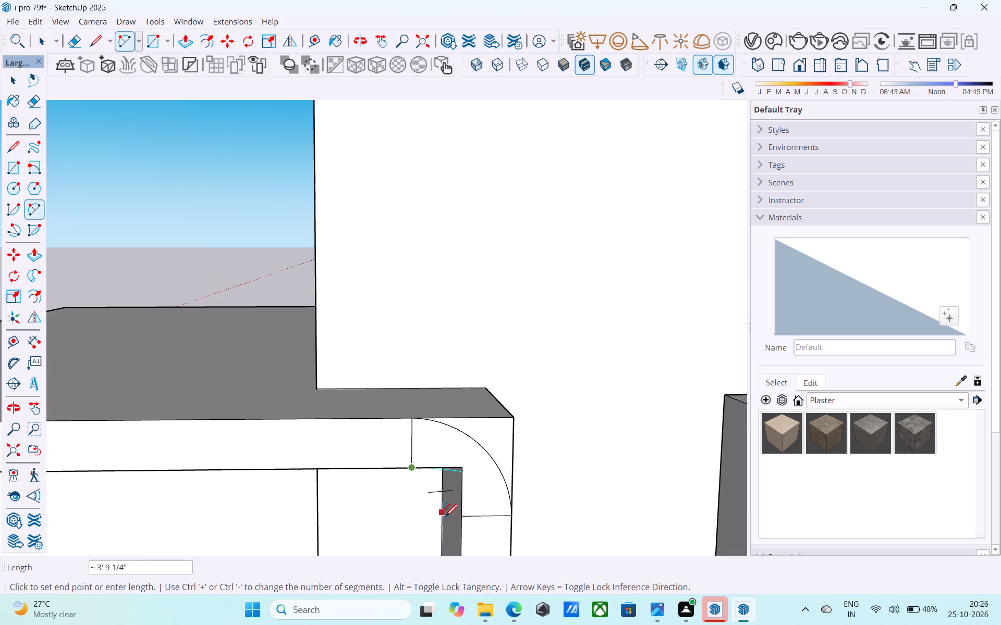
pyautogui.click(458, 519)
pyautogui.scroll(4, 464, 487)
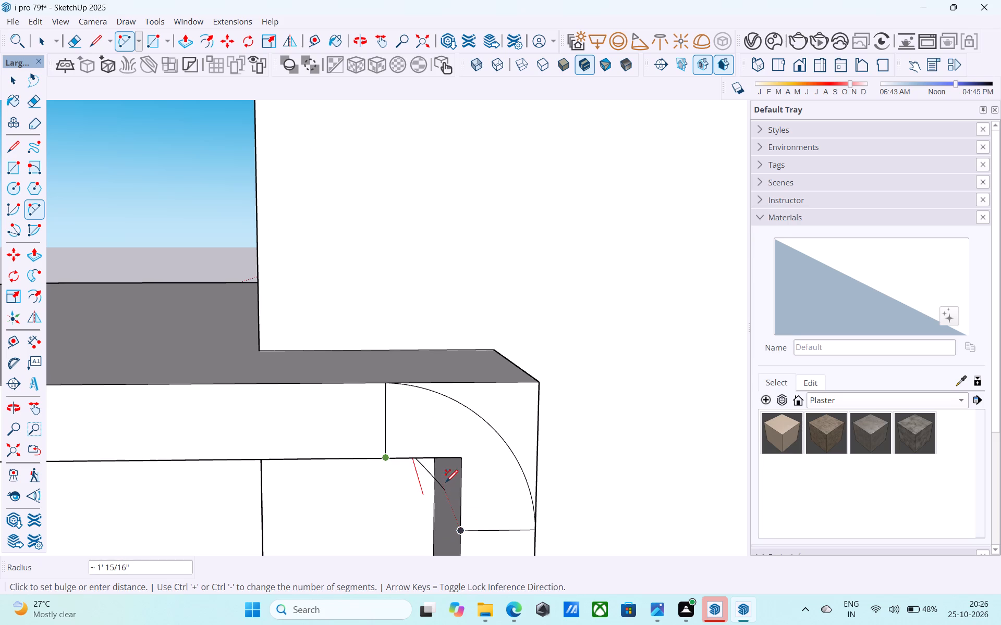
pyautogui.scroll(2, 446, 483)
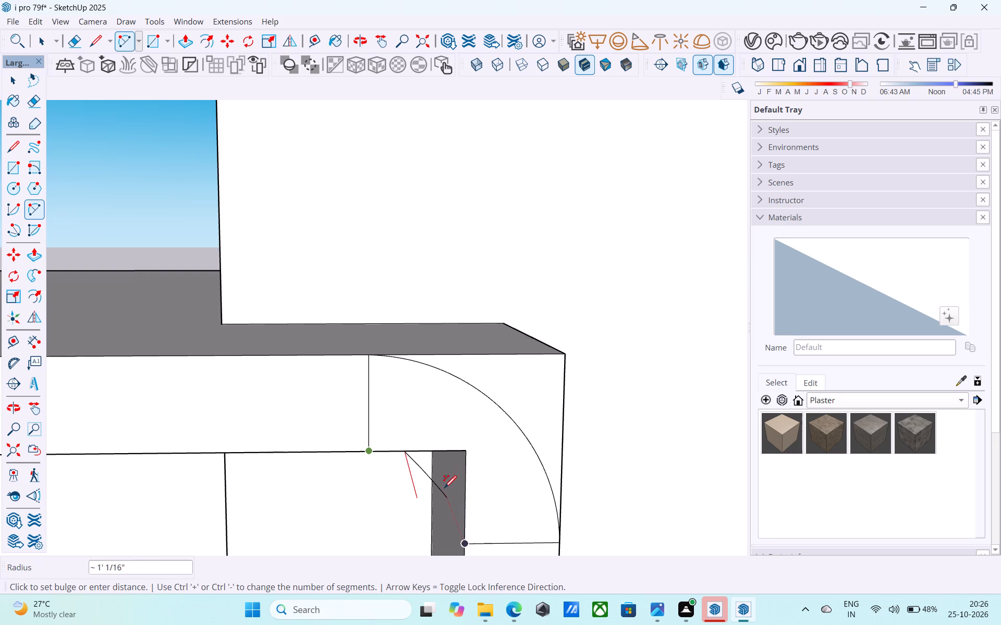
pyautogui.moveTo(381, 467); pyautogui.dragTo(218, 480, button='middle')
pyautogui.scroll(1, 376, 495)
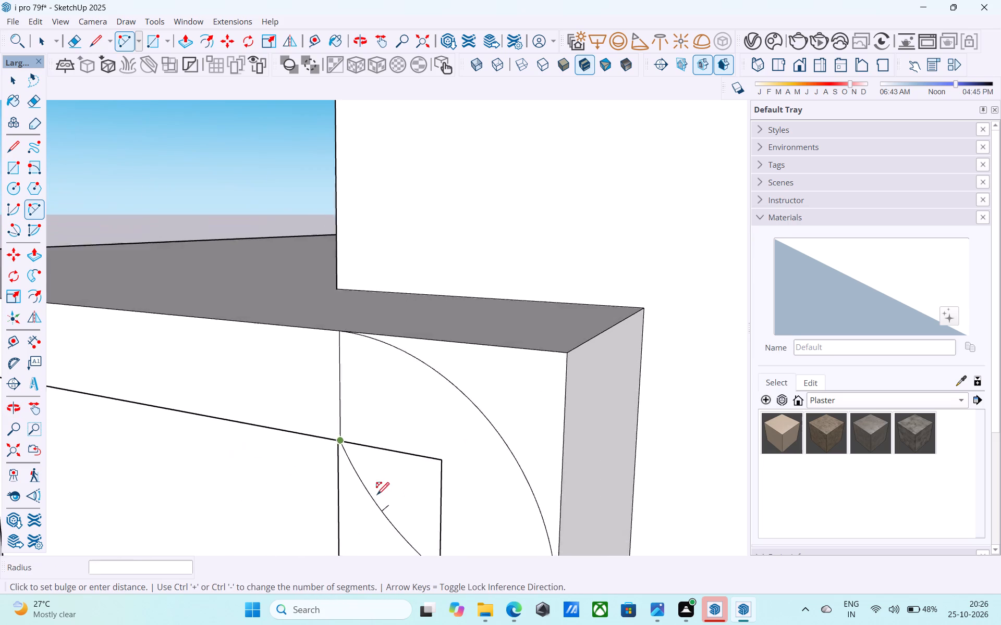
pyautogui.scroll(2, 377, 496)
pyautogui.scroll(-4, 396, 464)
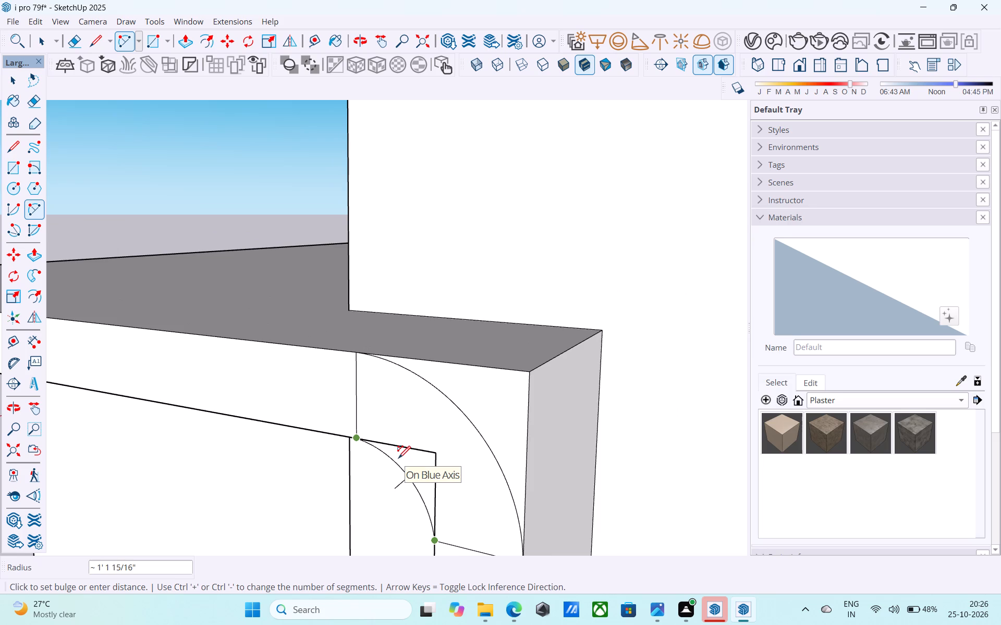
pyautogui.click(398, 459)
# Examine the inner and outer arcs at the slab-post corner and the neighbouring frame from several angles.
pyautogui.scroll(-6, 398, 459)
pyautogui.moveTo(398, 459); pyautogui.dragTo(816, 370, button='middle')
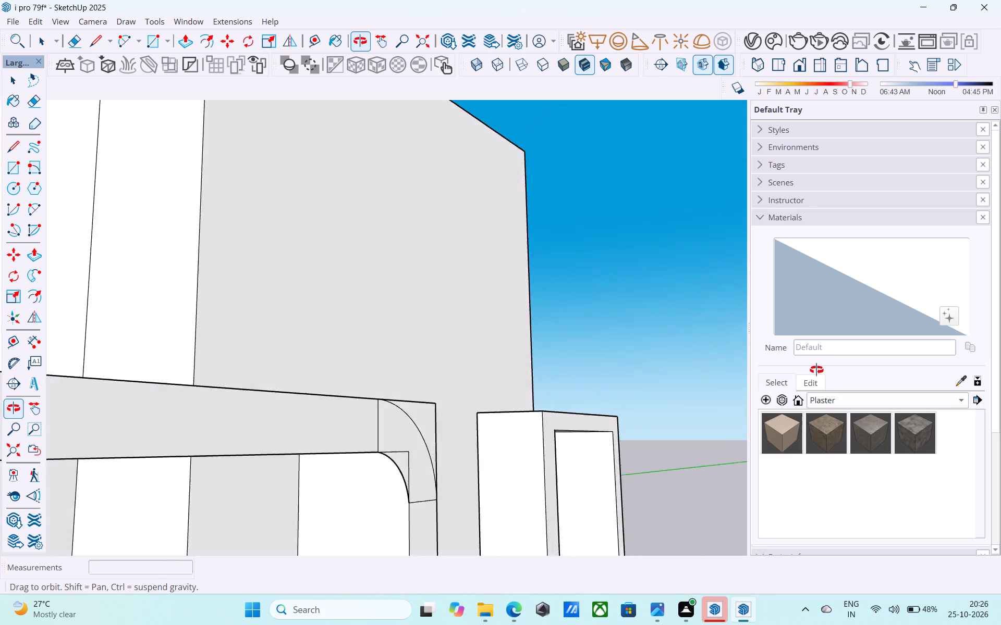
pyautogui.moveTo(816, 370); pyautogui.dragTo(700, 376, button='middle')
pyautogui.scroll(-6, 603, 372)
pyautogui.moveTo(517, 406); pyautogui.dragTo(362, 471, button='middle')
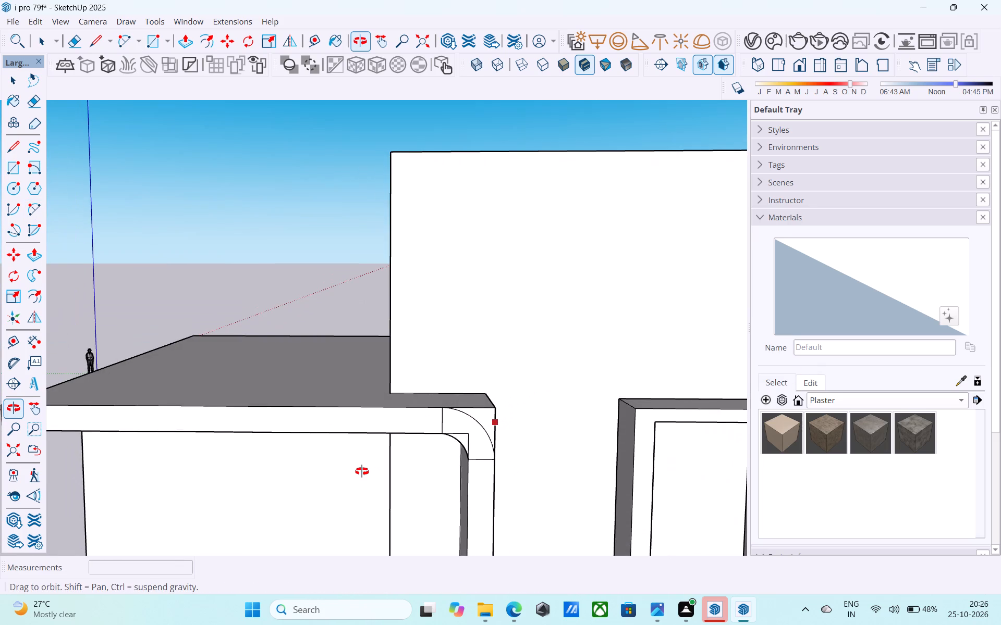
pyautogui.moveTo(362, 471); pyautogui.dragTo(361, 472, button='middle')
pyautogui.scroll(-5, 363, 472)
pyautogui.moveTo(363, 472); pyautogui.dragTo(431, 454, button='middle')
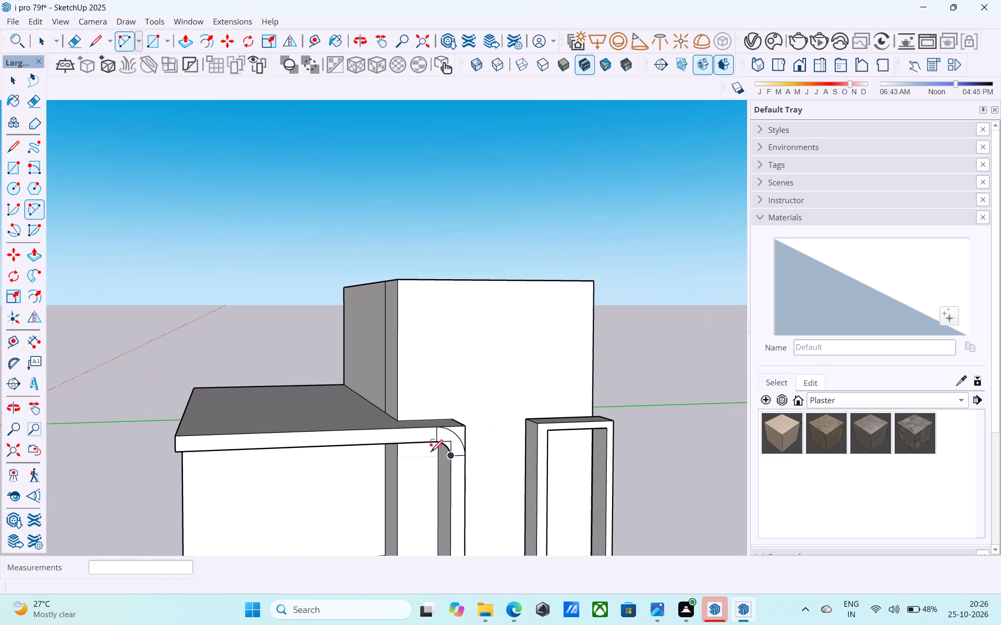
pyautogui.scroll(3, 540, 431)
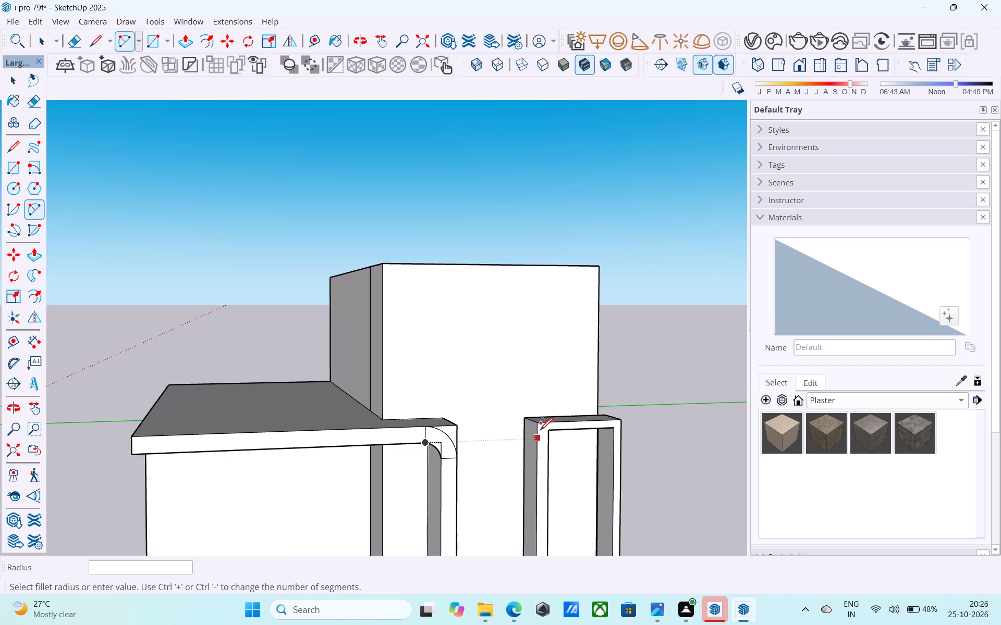
pyautogui.scroll(3, 540, 431)
pyautogui.scroll(-6, 540, 431)
pyautogui.moveTo(533, 438); pyautogui.dragTo(558, 390, button='middle')
# Push/Pull the small face between the inner arc and the slab-post inner corner 3' through the post's depth.
pyautogui.scroll(11, 537, 426)
pyautogui.moveTo(429, 456); pyautogui.dragTo(741, 403, button='middle')
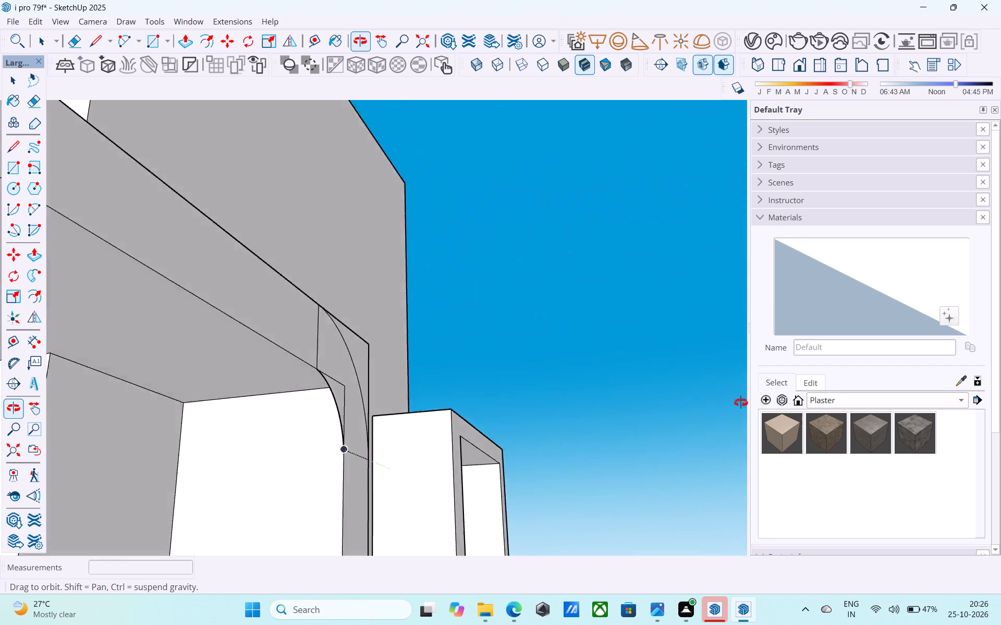
pyautogui.moveTo(741, 403); pyautogui.dragTo(797, 411, button='middle')
pyautogui.moveTo(511, 421); pyautogui.dragTo(564, 439, button='middle')
pyautogui.press('space')
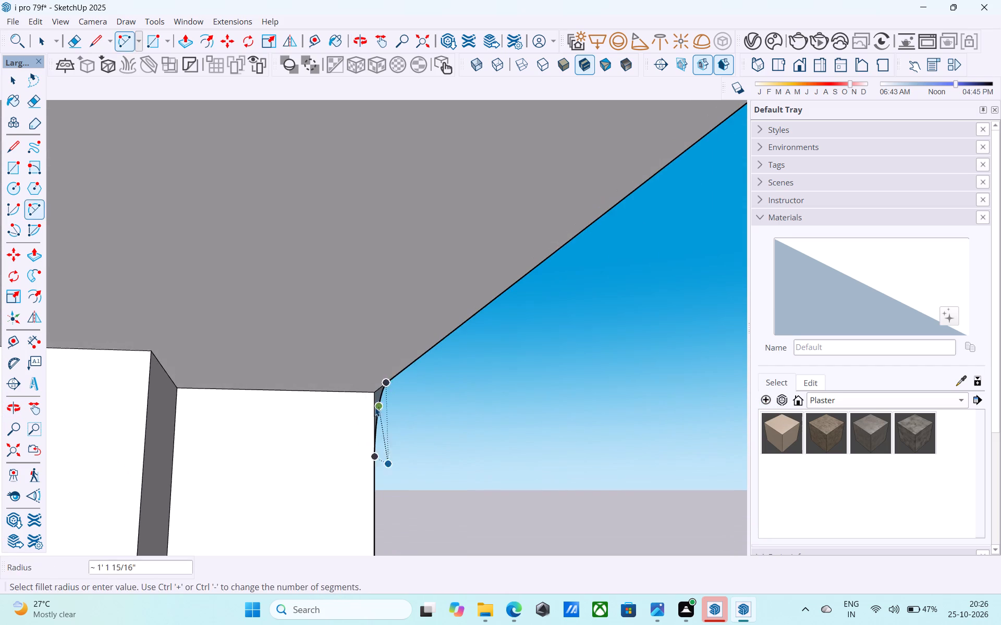
pyautogui.scroll(5, 375, 407)
pyautogui.click(383, 395)
pyautogui.click(379, 394)
pyautogui.press('p')
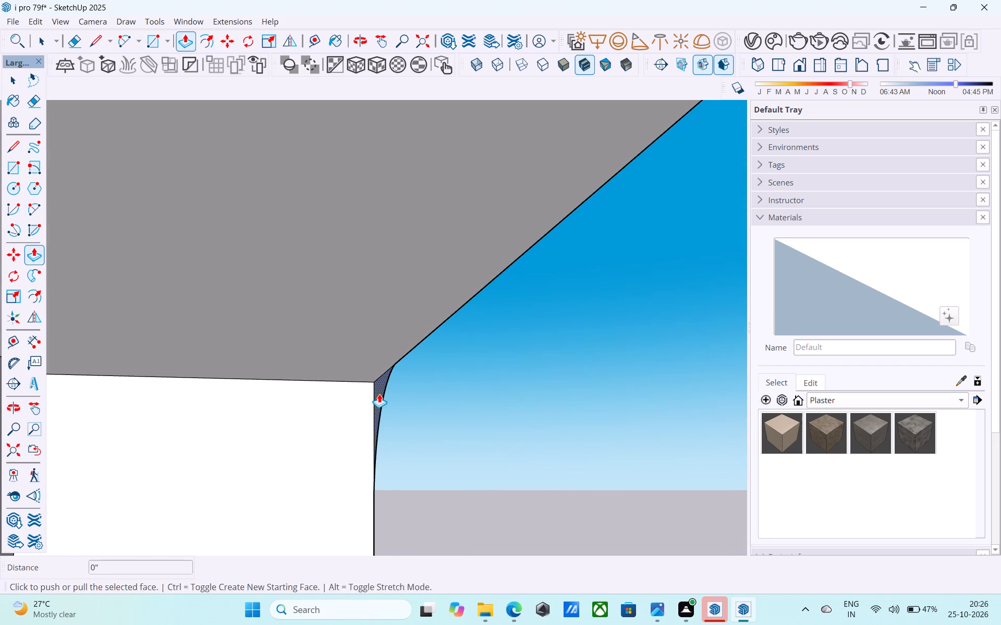
pyautogui.click(379, 394)
pyautogui.scroll(-4, 367, 394)
pyautogui.moveTo(348, 397); pyautogui.dragTo(153, 420, button='middle')
pyautogui.click(149, 422)
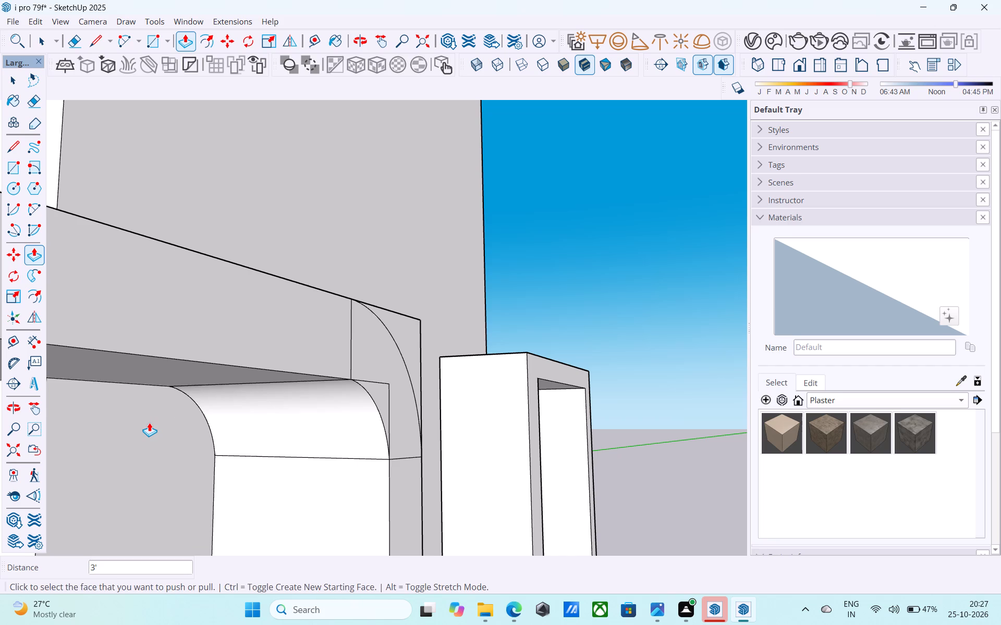
pyautogui.press('space')
# Push/Pull the waste face outside the outer arc 3' back to cut the slab-post corner round.
pyautogui.scroll(-1, 279, 418)
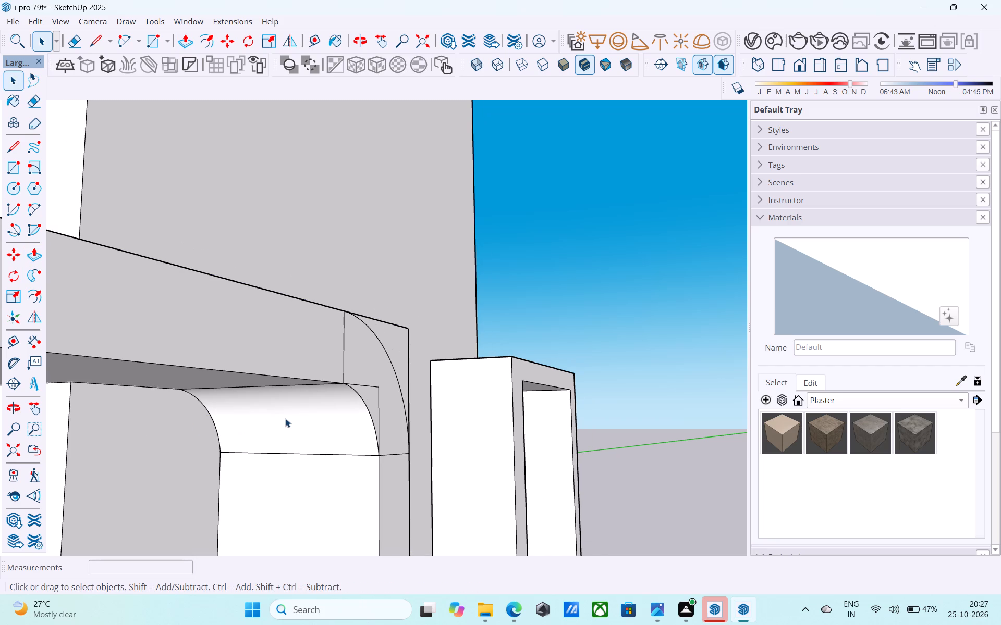
pyautogui.scroll(-3, 286, 418)
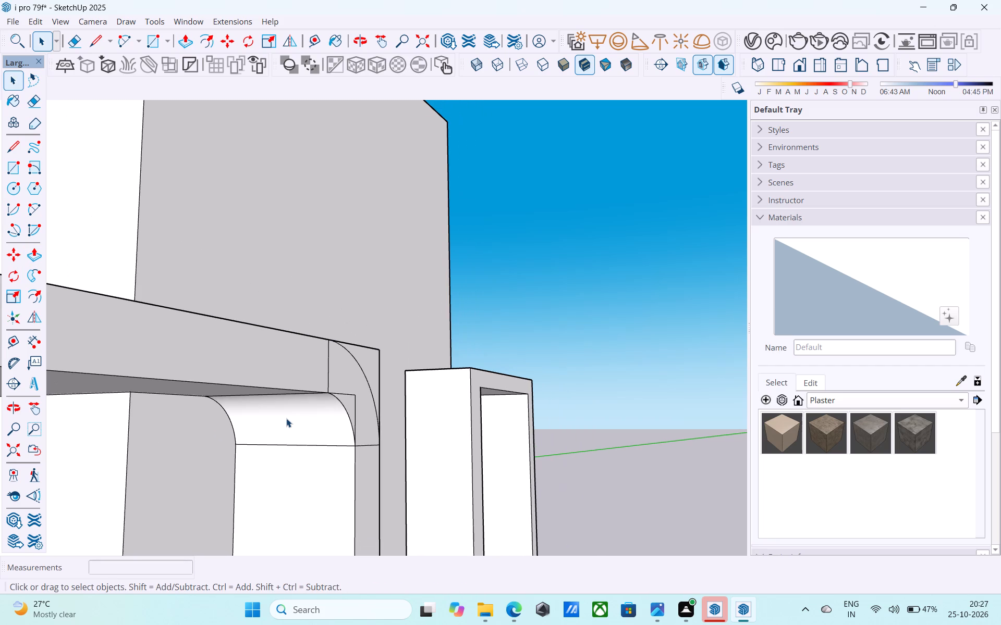
pyautogui.scroll(-2, 286, 418)
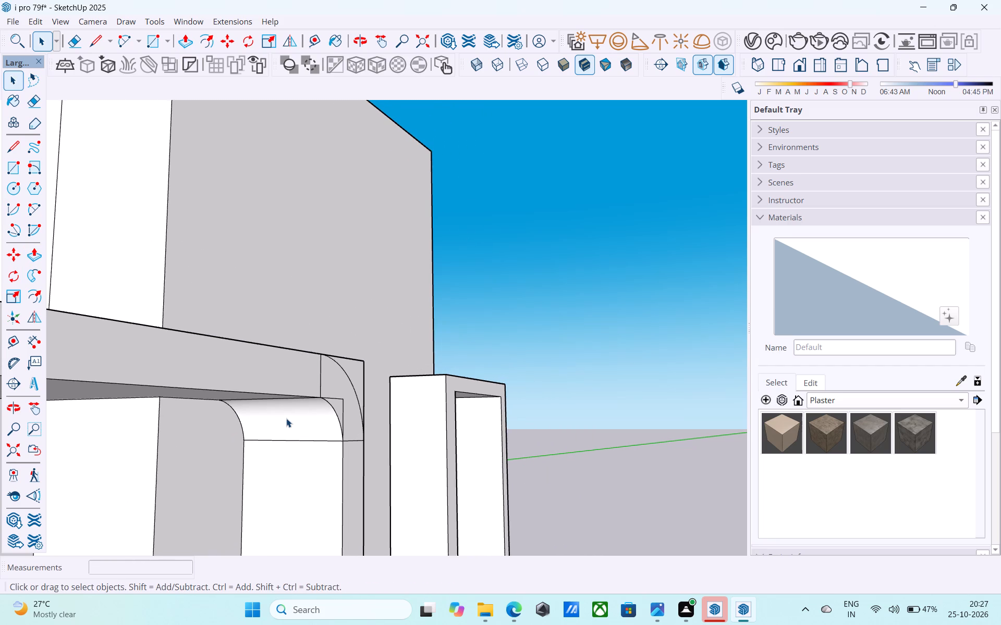
pyautogui.scroll(-9, 286, 418)
pyautogui.moveTo(286, 420); pyautogui.dragTo(198, 465, button='middle')
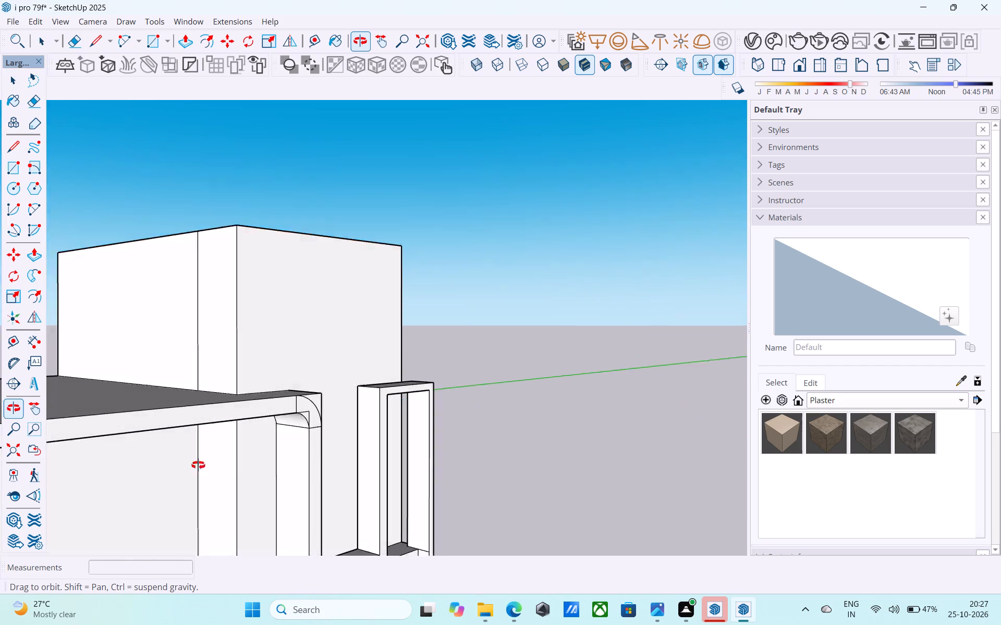
pyautogui.moveTo(198, 465); pyautogui.dragTo(82, 484, button='middle')
pyautogui.moveTo(321, 468); pyautogui.dragTo(228, 468, button='middle')
pyautogui.scroll(10, 275, 401)
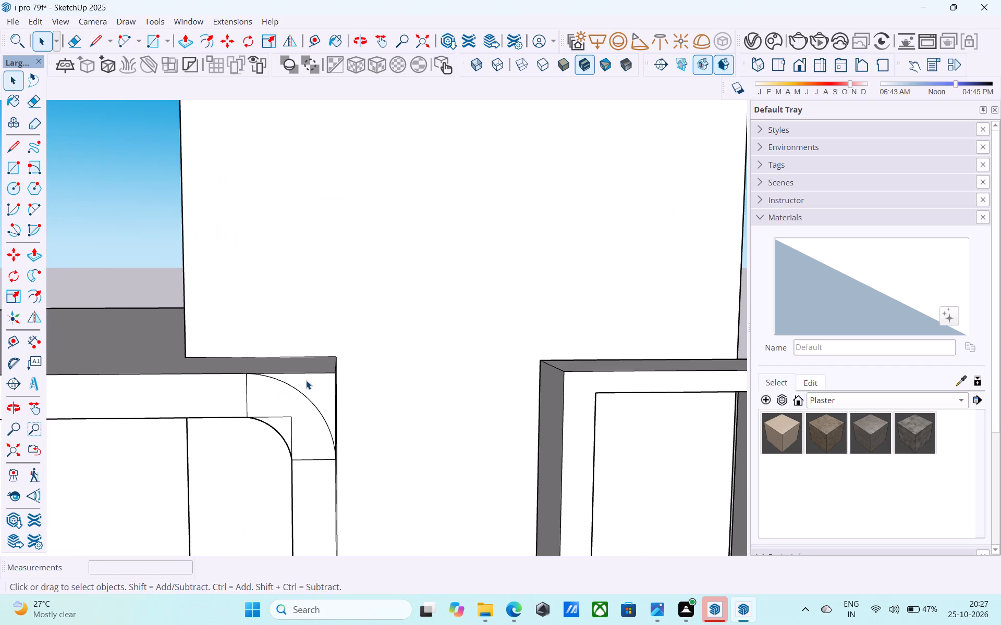
pyautogui.click(306, 380)
pyautogui.press('p')
pyautogui.click(320, 383)
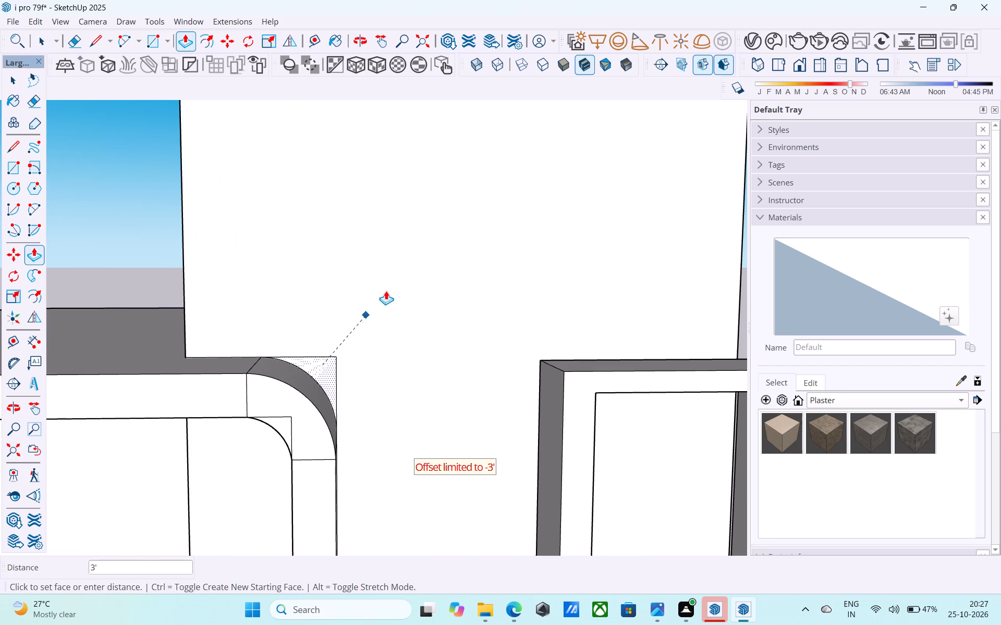
pyautogui.click(432, 226)
pyautogui.scroll(-6, 357, 330)
pyautogui.press('space')
# Draw a line from the rear arc to the leftover corner on the tower wall, and erase it with the leftover corner edges.
pyautogui.scroll(1, 343, 352)
pyautogui.moveTo(337, 354); pyautogui.dragTo(279, 373, button='middle')
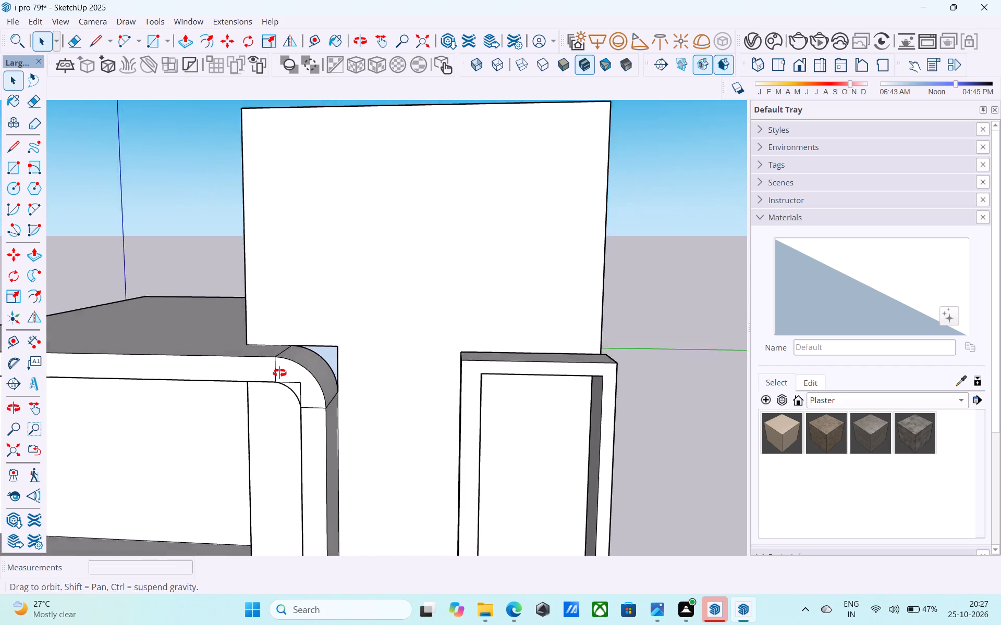
pyautogui.moveTo(279, 373); pyautogui.dragTo(269, 379, button='middle')
pyautogui.scroll(8, 312, 363)
pyautogui.moveTo(318, 360); pyautogui.dragTo(297, 366, button='middle')
pyautogui.press('l')
pyautogui.click(328, 354)
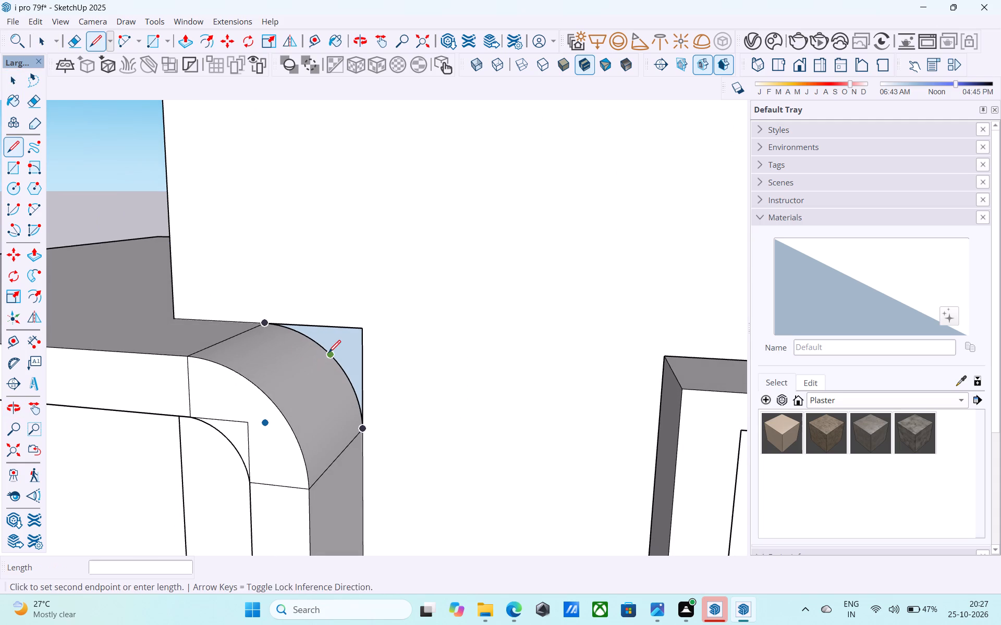
pyautogui.click(360, 331)
pyautogui.press('space')
pyautogui.press('e')
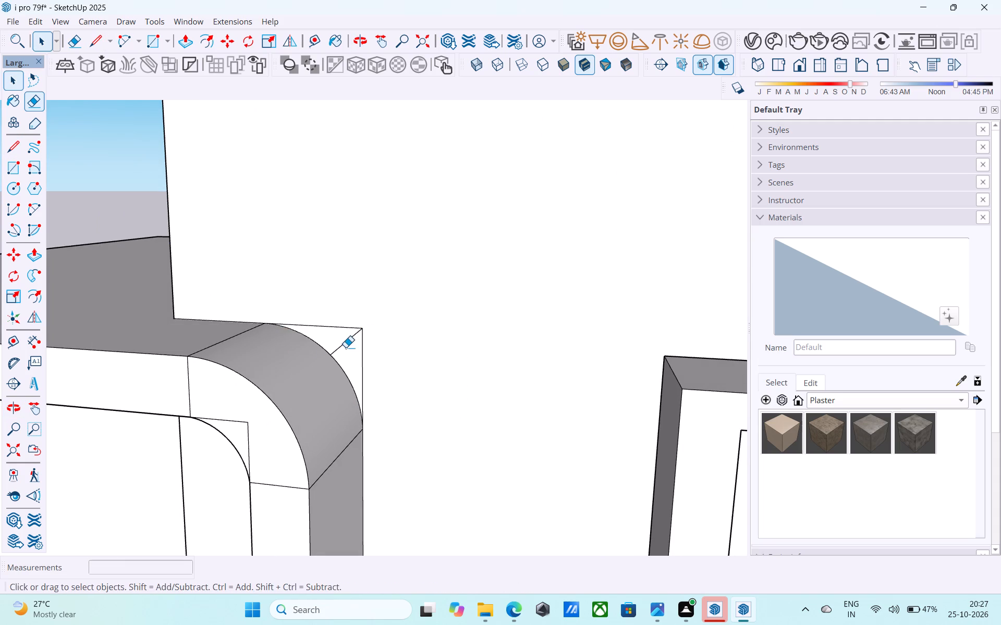
pyautogui.click(346, 347)
pyautogui.moveTo(345, 340); pyautogui.dragTo(346, 323)
pyautogui.moveTo(364, 354); pyautogui.dragTo(351, 346)
pyautogui.press('space')
# Erase the leftover square-corner lines beside the inner arc on the front face.
pyautogui.scroll(-11, 363, 344)
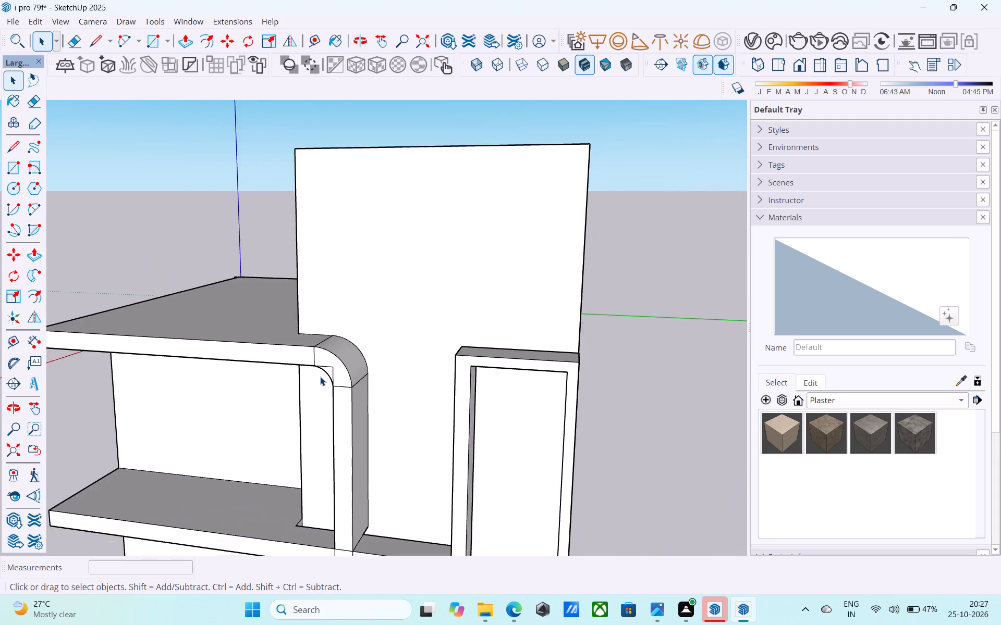
pyautogui.scroll(13, 320, 377)
pyautogui.scroll(-4, 339, 368)
pyautogui.press('e')
pyautogui.scroll(2, 341, 363)
pyautogui.moveTo(342, 360); pyautogui.dragTo(340, 341)
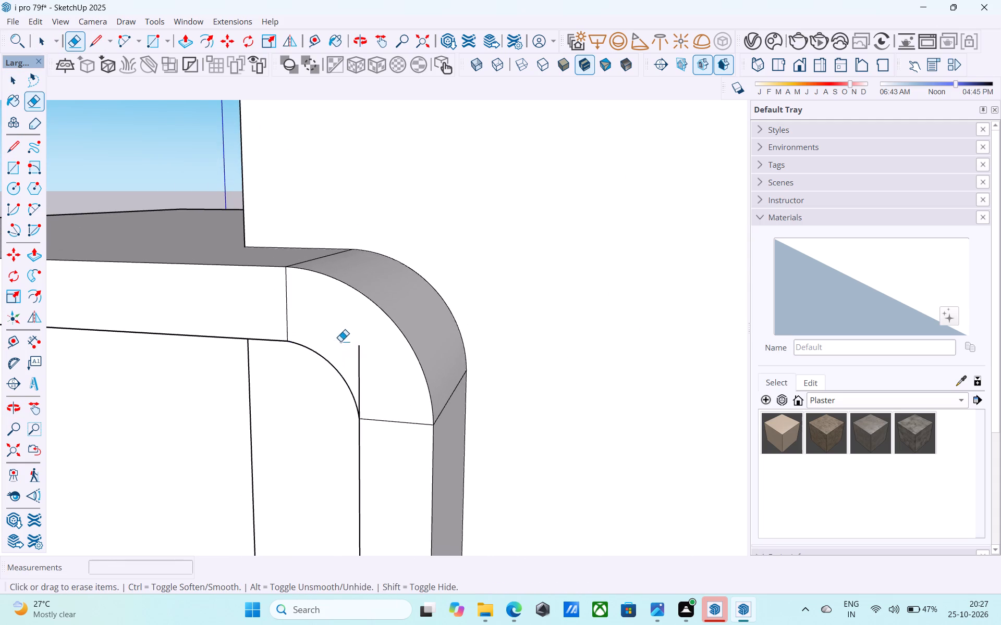
pyautogui.moveTo(350, 359); pyautogui.dragTo(371, 362)
# Erase the two seam lines across the front face where the rounded corner meets the post and the slab.
pyautogui.scroll(-8, 381, 351)
pyautogui.moveTo(345, 372); pyautogui.dragTo(395, 358, button='middle')
pyautogui.moveTo(393, 357); pyautogui.dragTo(289, 420, button='middle')
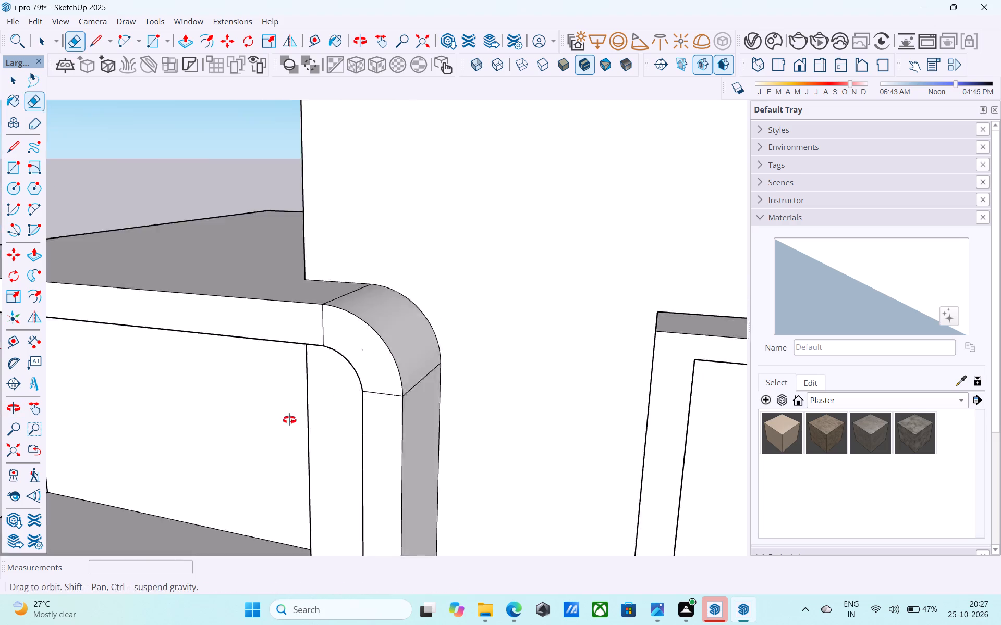
pyautogui.moveTo(289, 420); pyautogui.dragTo(235, 449, button='middle')
pyautogui.scroll(5, 394, 328)
pyautogui.moveTo(391, 329); pyautogui.dragTo(407, 308, button='middle')
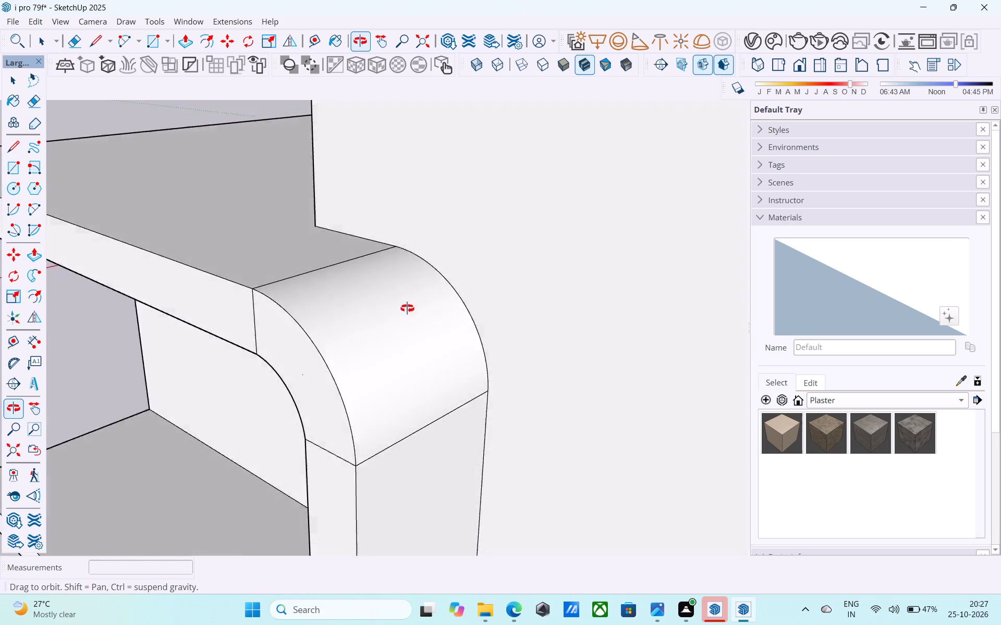
pyautogui.moveTo(407, 308); pyautogui.dragTo(511, 270, button='middle')
pyautogui.scroll(5, 376, 323)
pyautogui.moveTo(389, 332); pyautogui.dragTo(184, 480, button='middle')
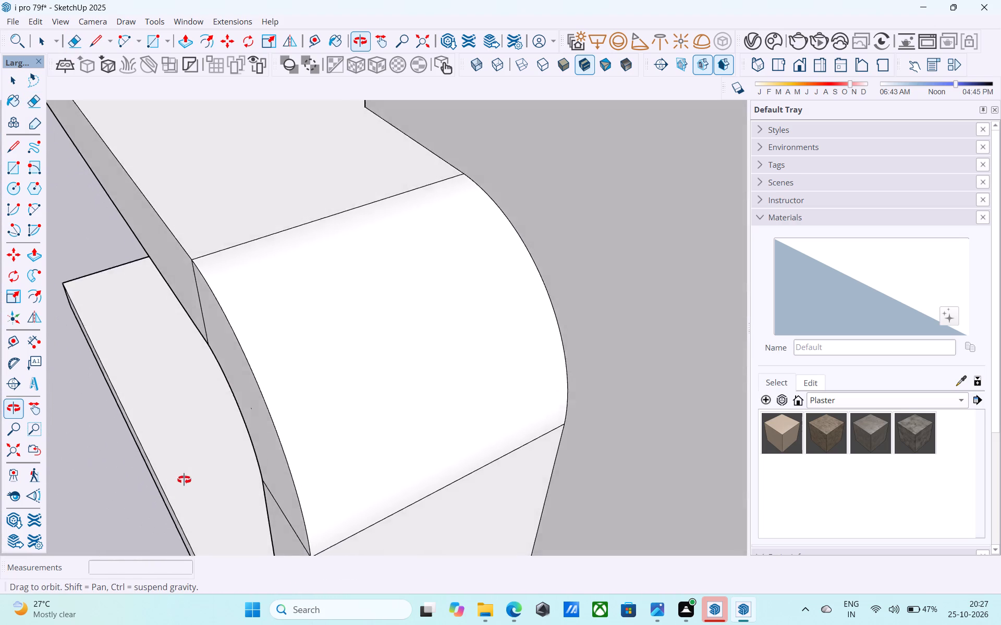
pyautogui.moveTo(184, 480); pyautogui.dragTo(458, 260, button='middle')
pyautogui.scroll(-6, 458, 245)
pyautogui.moveTo(438, 346); pyautogui.dragTo(453, 403)
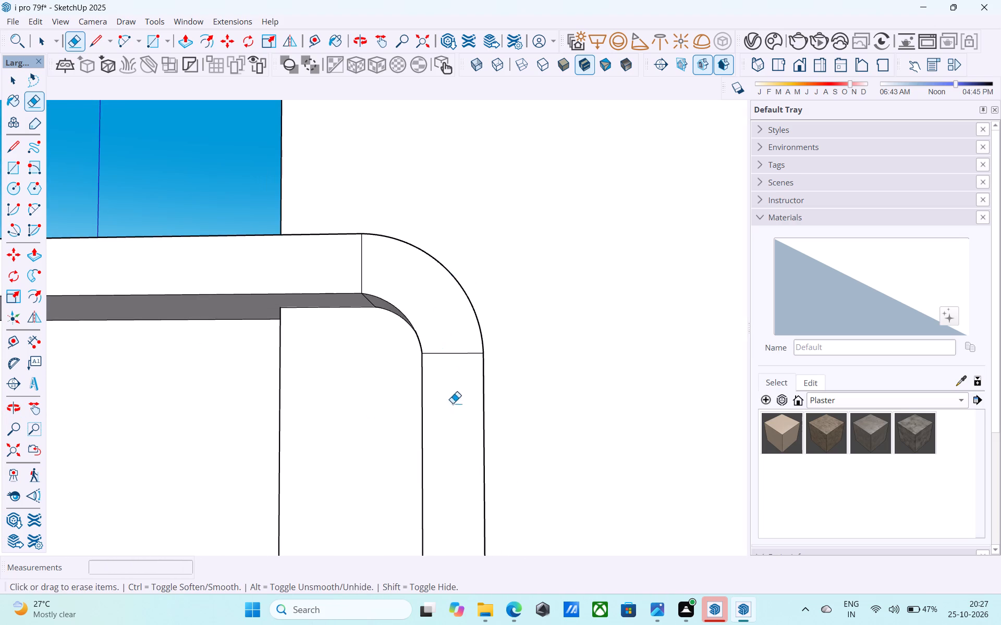
pyautogui.moveTo(453, 403); pyautogui.dragTo(454, 406)
pyautogui.moveTo(369, 257); pyautogui.dragTo(351, 254)
# Examine the rounded slab-post corner and the surrounding facade from above, below and the front.
pyautogui.scroll(-13, 420, 252)
pyautogui.moveTo(438, 279); pyautogui.dragTo(438, 307, button='middle')
pyautogui.scroll(-5, 438, 306)
pyautogui.moveTo(438, 311); pyautogui.dragTo(437, 311, button='middle')
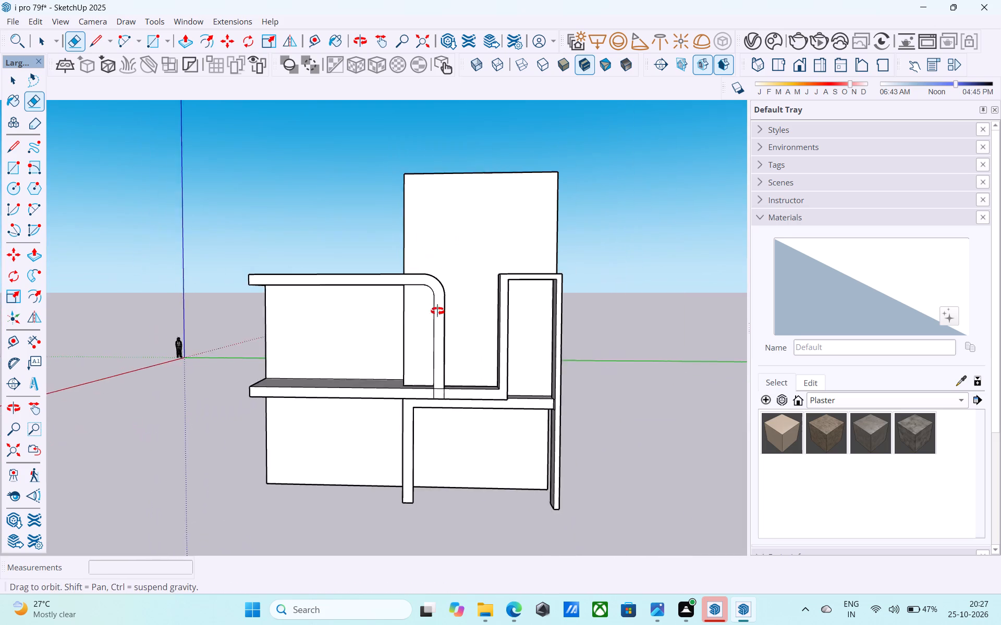
pyautogui.moveTo(437, 311); pyautogui.dragTo(438, 291, button='middle')
pyautogui.moveTo(440, 294); pyautogui.dragTo(236, 394, button='middle')
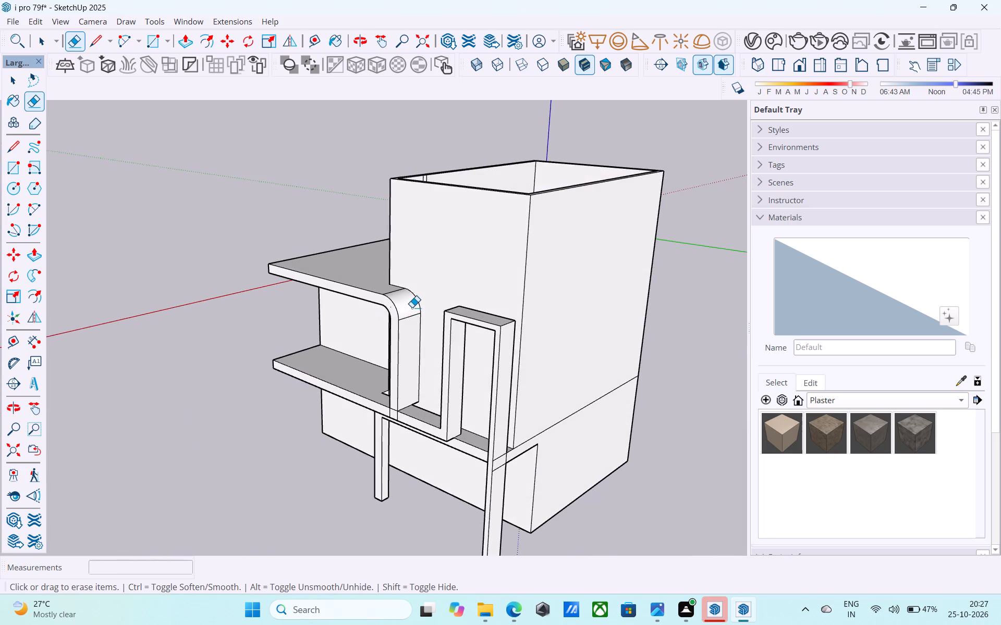
pyautogui.scroll(6, 412, 307)
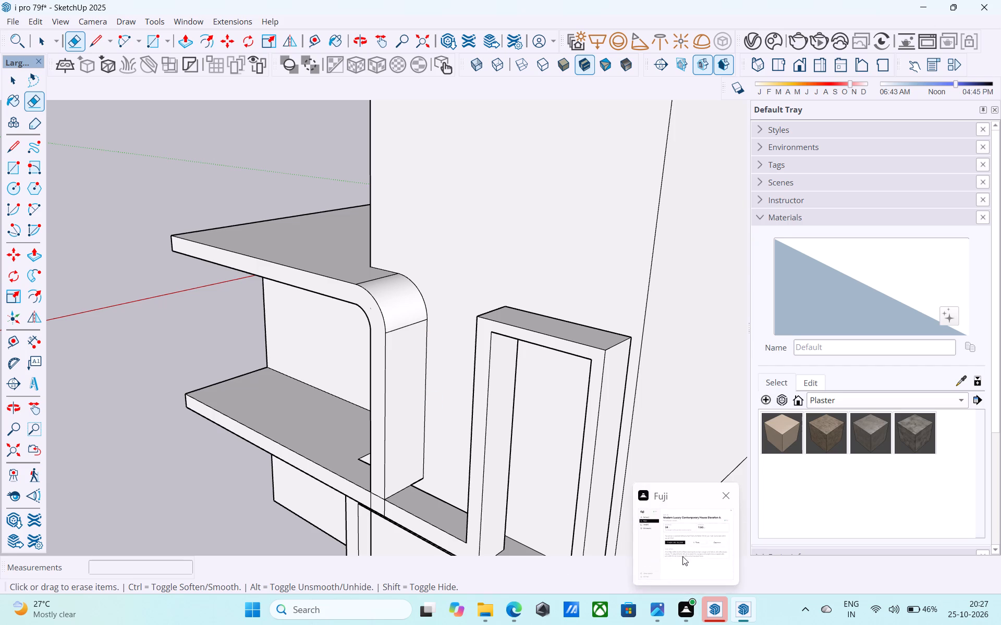
pyautogui.scroll(-6, 567, 394)
pyautogui.moveTo(479, 341); pyautogui.dragTo(560, 332, button='middle')
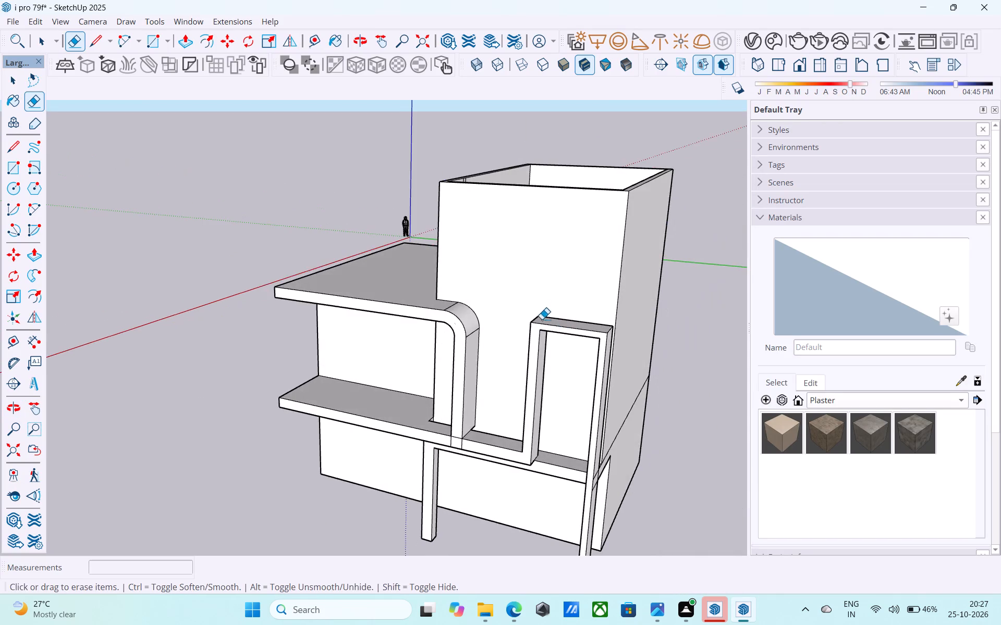
pyautogui.scroll(-4, 585, 283)
pyautogui.moveTo(554, 302); pyautogui.dragTo(594, 278, button='middle')
pyautogui.scroll(10, 459, 300)
pyautogui.moveTo(528, 354); pyautogui.dragTo(522, 352, button='middle')
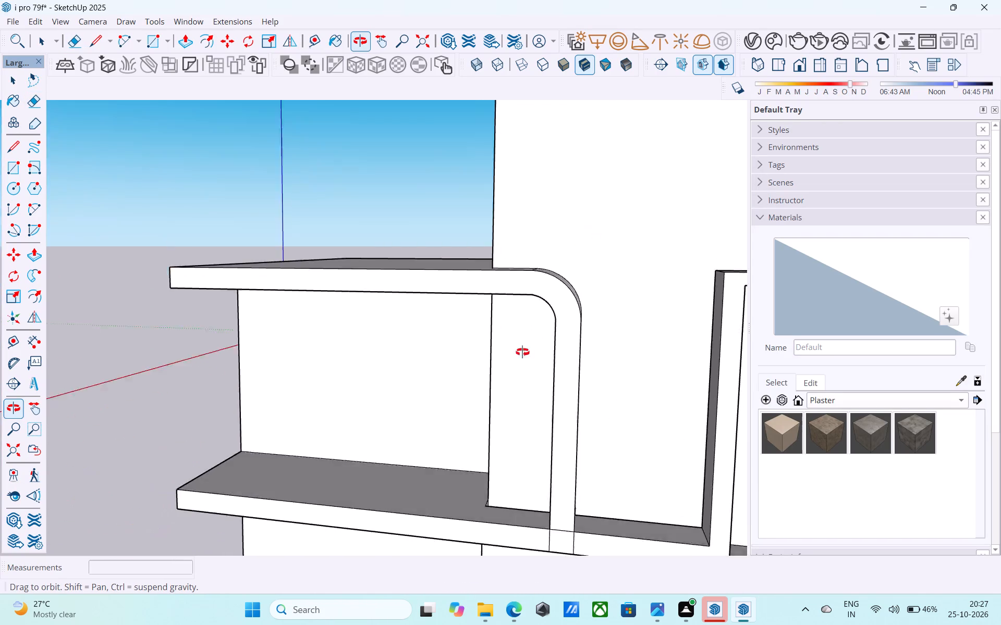
pyautogui.moveTo(522, 352); pyautogui.dragTo(324, 391, button='middle')
pyautogui.moveTo(484, 346); pyautogui.dragTo(441, 387, button='middle')
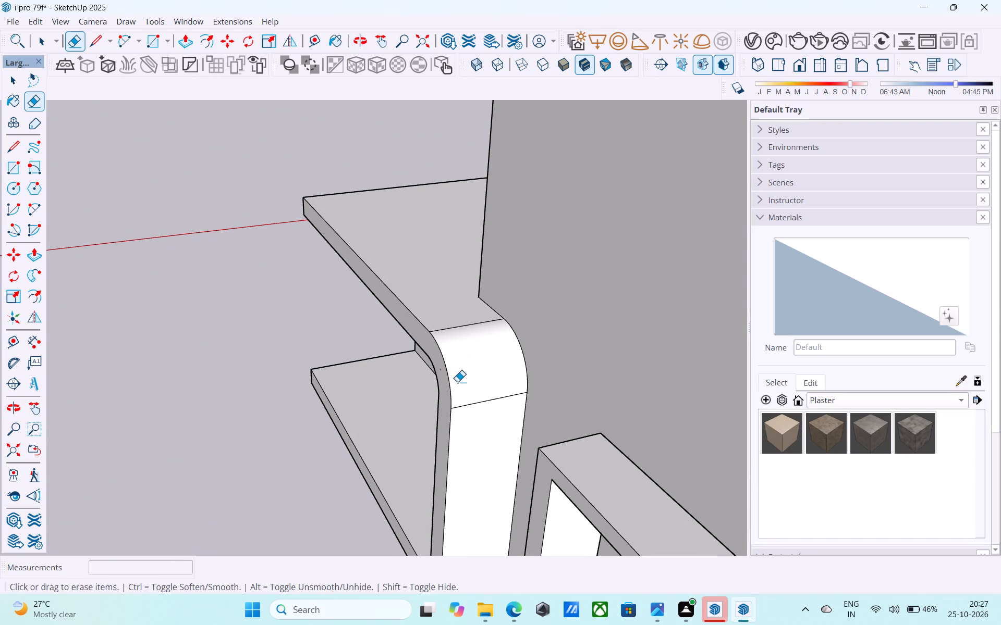
pyautogui.scroll(-5, 444, 386)
pyautogui.moveTo(503, 372); pyautogui.dragTo(531, 339, button='middle')
pyautogui.middleClick(531, 339)
pyautogui.scroll(4, 498, 358)
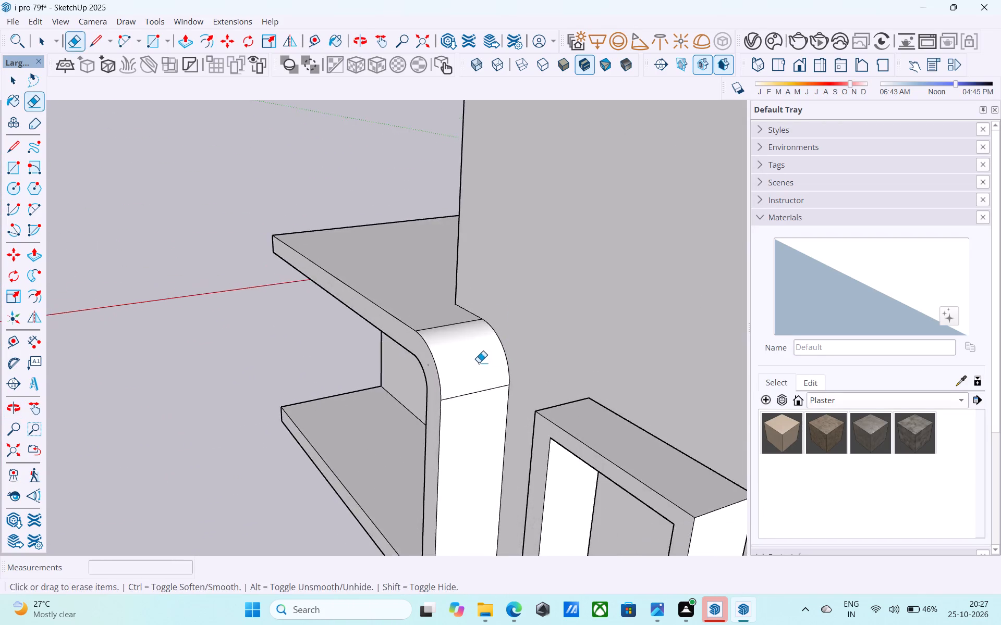
pyautogui.moveTo(474, 364); pyautogui.dragTo(664, 308, button='middle')
pyautogui.scroll(-6, 623, 277)
pyautogui.moveTo(573, 310); pyautogui.dragTo(633, 249, button='middle')
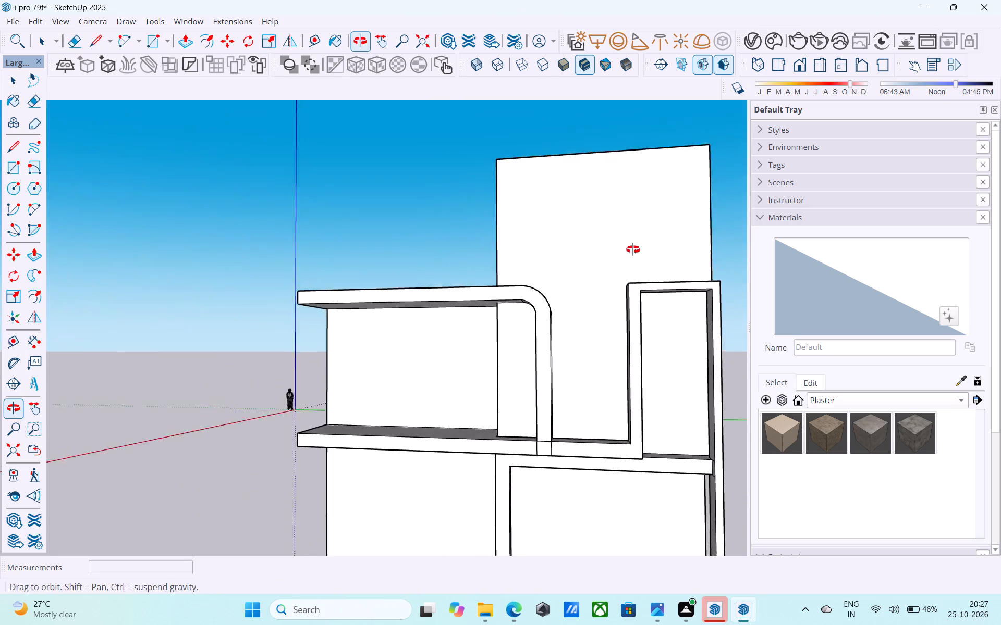
pyautogui.moveTo(633, 249); pyautogui.dragTo(499, 306, button='middle')
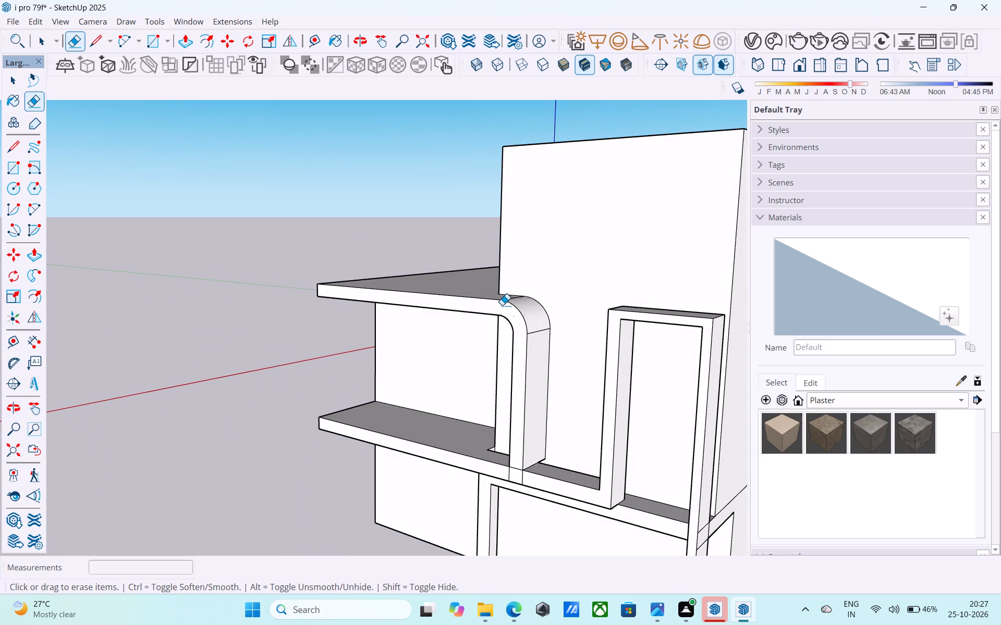
pyautogui.scroll(9, 535, 322)
pyautogui.scroll(-2, 536, 334)
pyautogui.moveTo(526, 341); pyautogui.dragTo(671, 443, button='middle')
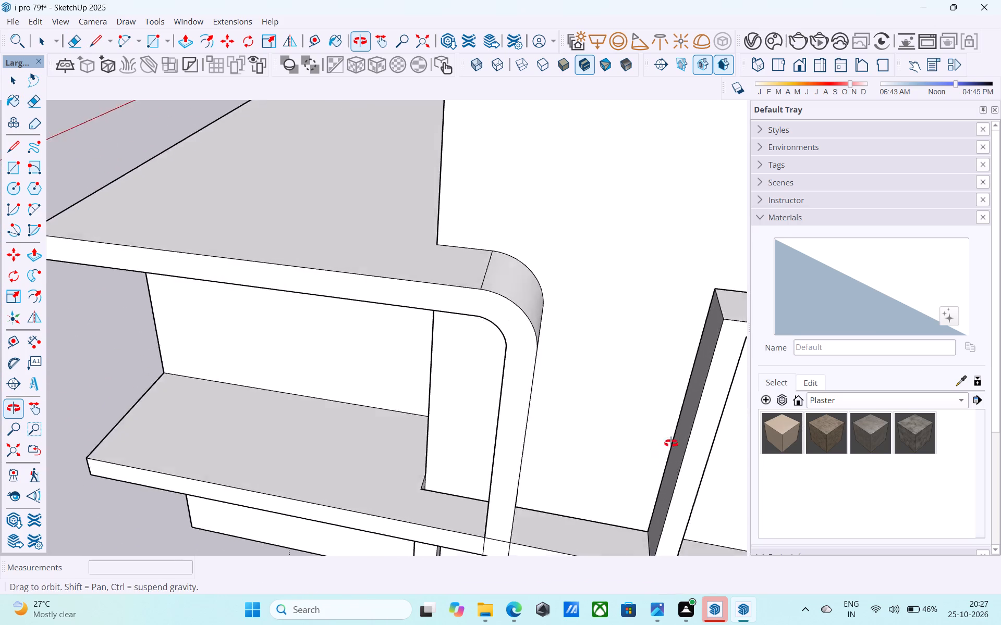
pyautogui.moveTo(671, 443); pyautogui.dragTo(713, 440, button='middle')
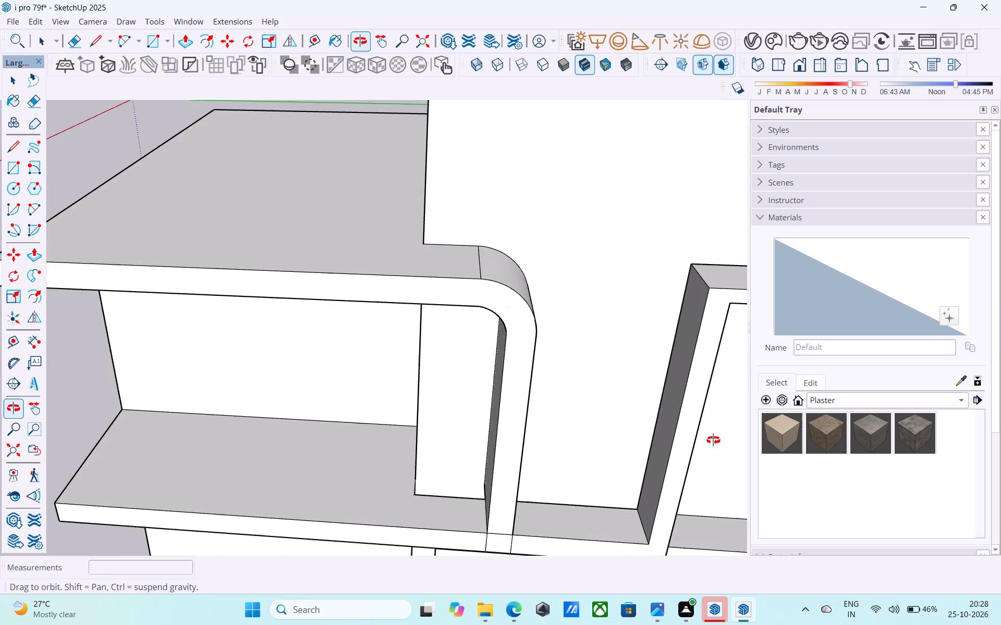
pyautogui.moveTo(713, 440); pyautogui.dragTo(510, 401, button='middle')
pyautogui.scroll(-6, 499, 386)
pyautogui.moveTo(499, 386); pyautogui.dragTo(650, 195, button='middle')
pyautogui.moveTo(542, 326); pyautogui.dragTo(703, 320, button='middle')
pyautogui.scroll(4, 517, 343)
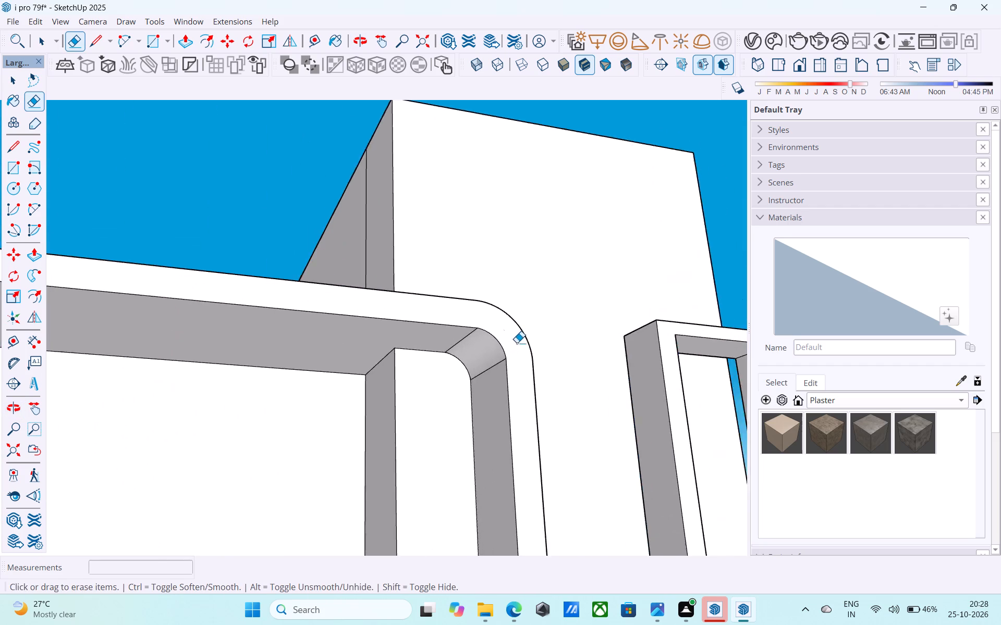
pyautogui.scroll(7, 517, 343)
pyautogui.moveTo(482, 368); pyautogui.dragTo(529, 320, button='middle')
pyautogui.scroll(6, 529, 320)
pyautogui.scroll(6, 470, 357)
pyautogui.moveTo(521, 331); pyautogui.dragTo(386, 417, button='middle')
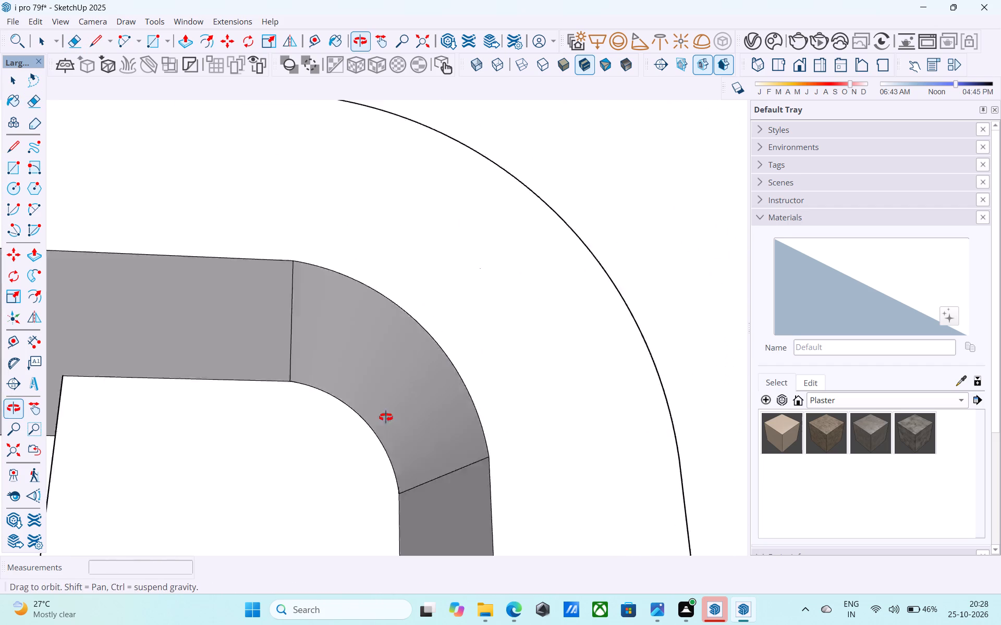
pyautogui.moveTo(386, 417); pyautogui.dragTo(336, 447, button='middle')
pyautogui.scroll(-5, 412, 370)
pyautogui.moveTo(418, 368); pyautogui.dragTo(300, 483, button='middle')
pyautogui.scroll(6, 337, 441)
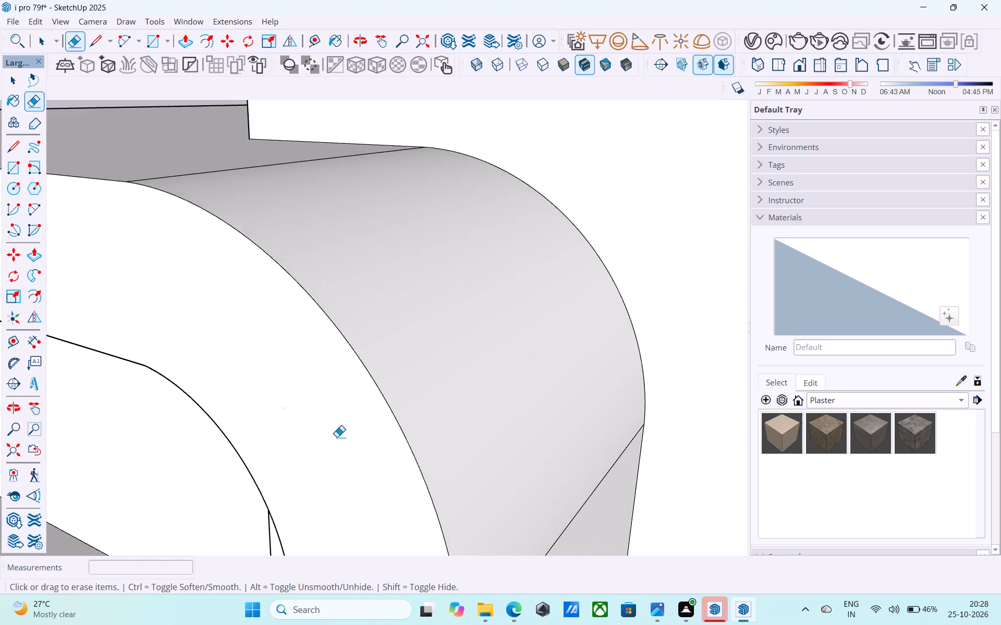
pyautogui.scroll(-6, 351, 432)
pyautogui.moveTo(362, 432); pyautogui.dragTo(273, 521, button='middle')
pyautogui.scroll(-6, 427, 372)
pyautogui.moveTo(407, 416); pyautogui.dragTo(358, 326, button='middle')
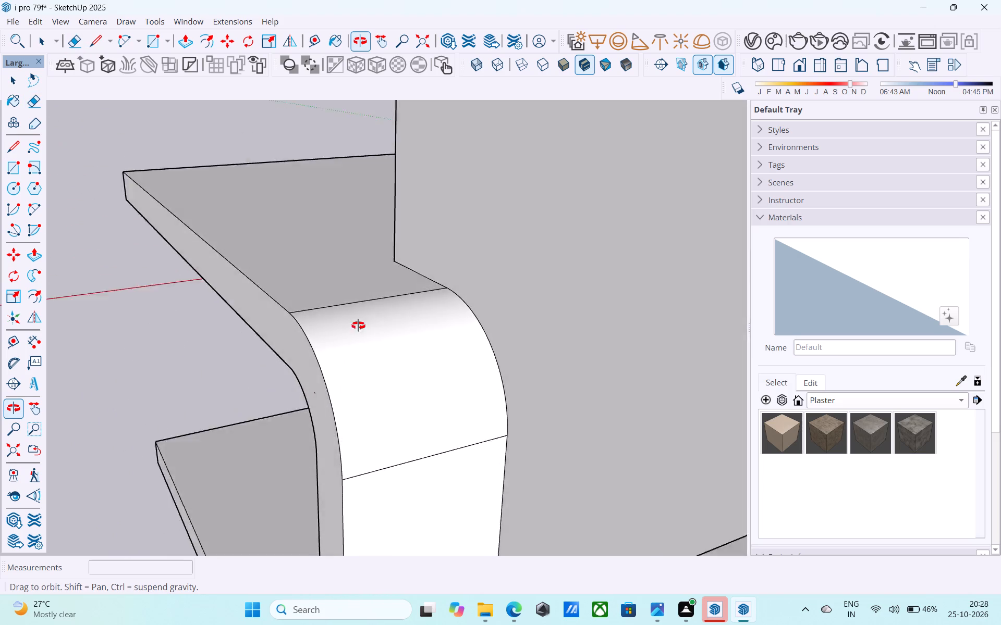
pyautogui.moveTo(358, 326); pyautogui.dragTo(458, 223, button='middle')
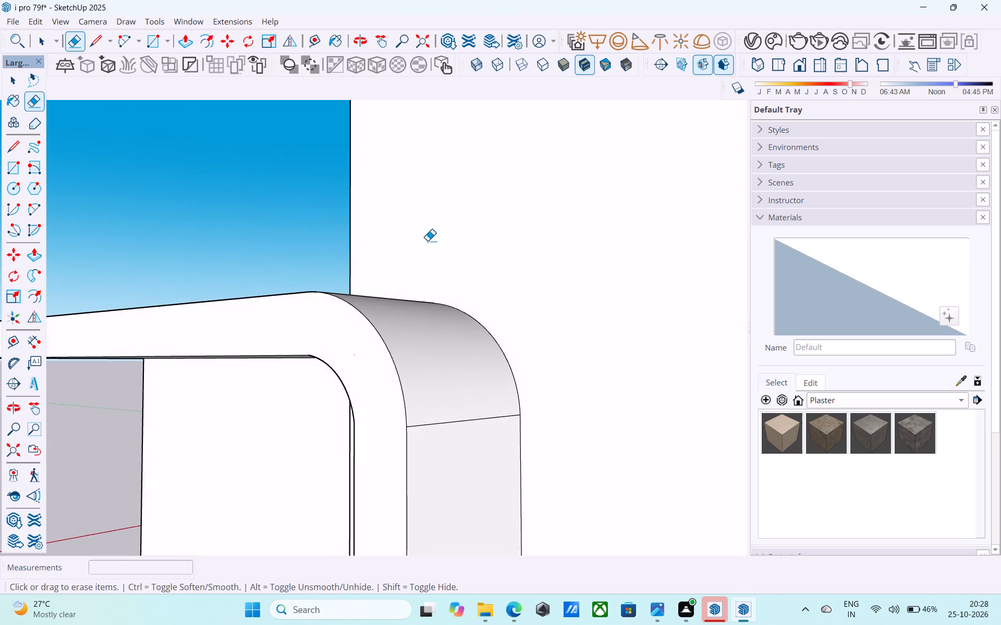
# Examine the finished rounded slab-post corner and the whole facade from the front and from above.
pyautogui.scroll(-9, 428, 241)
pyautogui.moveTo(415, 290); pyautogui.dragTo(429, 271, button='middle')
pyautogui.scroll(3, 414, 279)
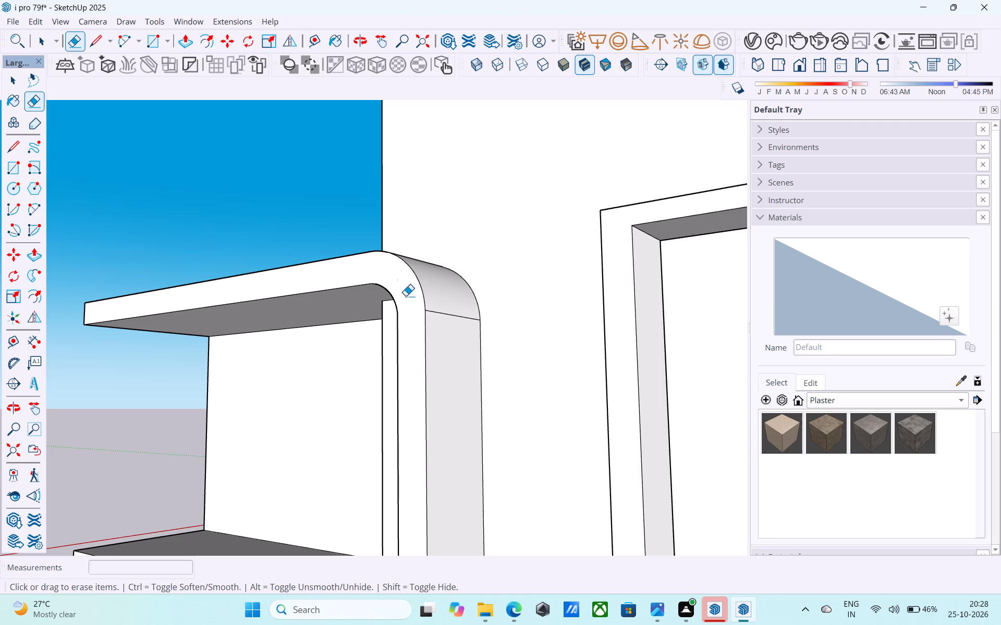
pyautogui.scroll(-11, 406, 296)
pyautogui.moveTo(405, 304); pyautogui.dragTo(556, 329, button='middle')
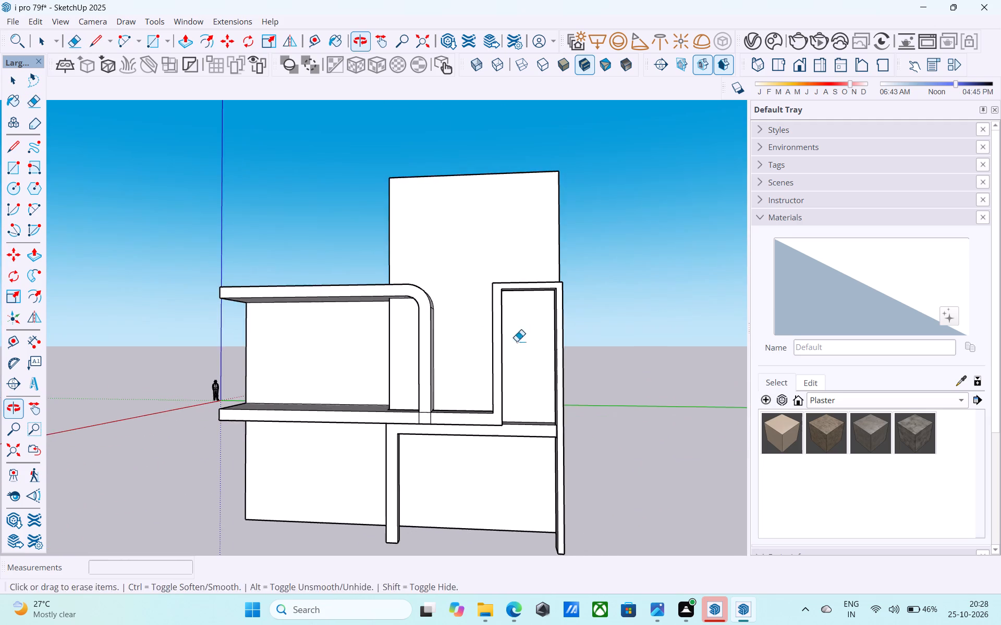
pyautogui.moveTo(449, 346); pyautogui.dragTo(595, 332, button='middle')
pyautogui.moveTo(536, 370); pyautogui.dragTo(506, 432, button='middle')
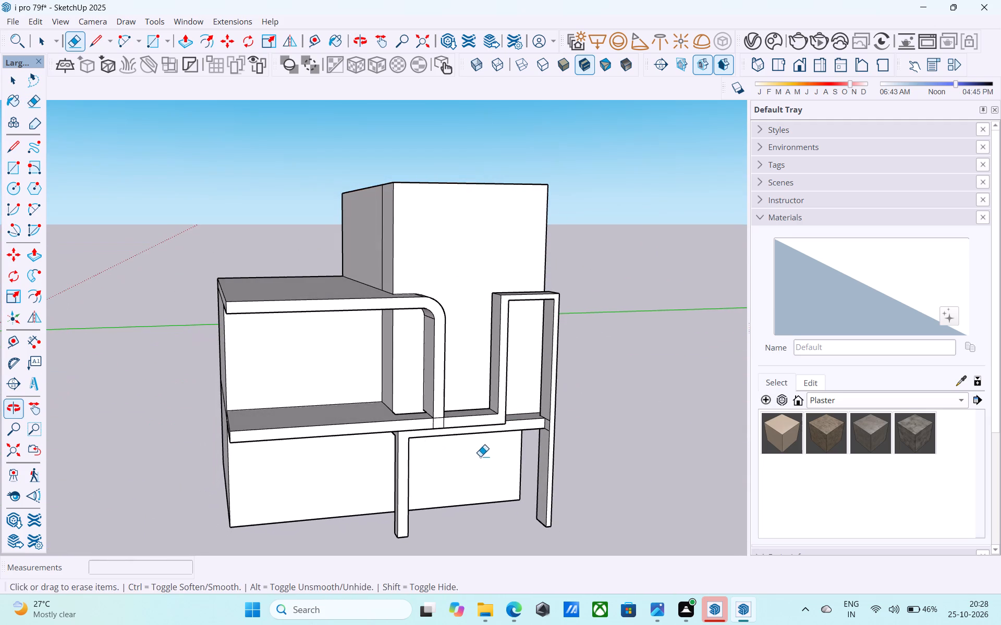
pyautogui.moveTo(451, 427); pyautogui.dragTo(401, 432, button='middle')
pyautogui.scroll(-1, 442, 429)
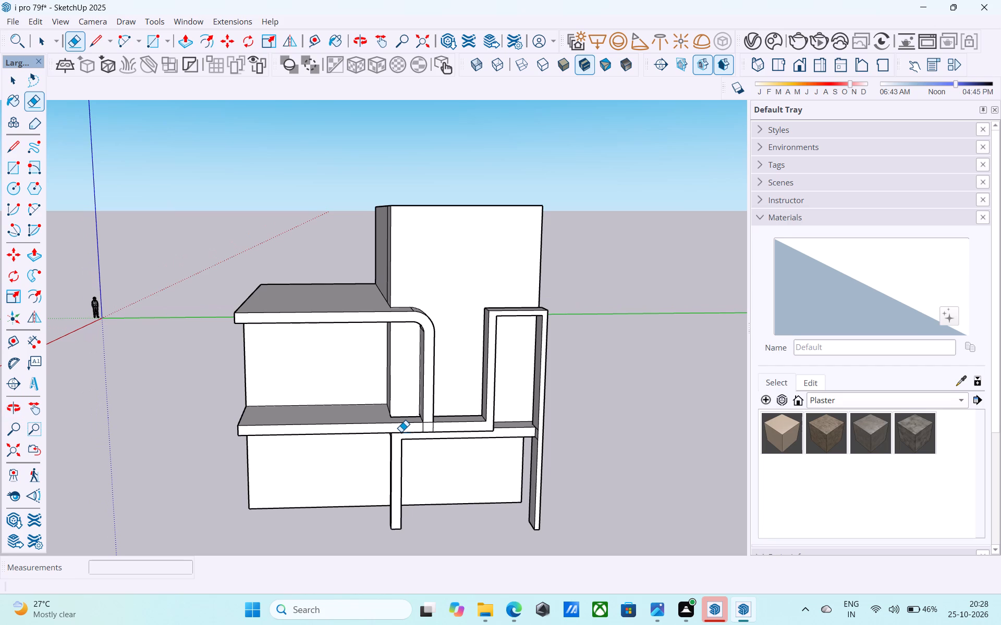
# On the lower slab's front face, draw a 2' line along the bottom edge from the curved post's outer edge, and a 1' line up to the slab's top edge.
pyautogui.press('l')
pyautogui.scroll(3, 419, 435)
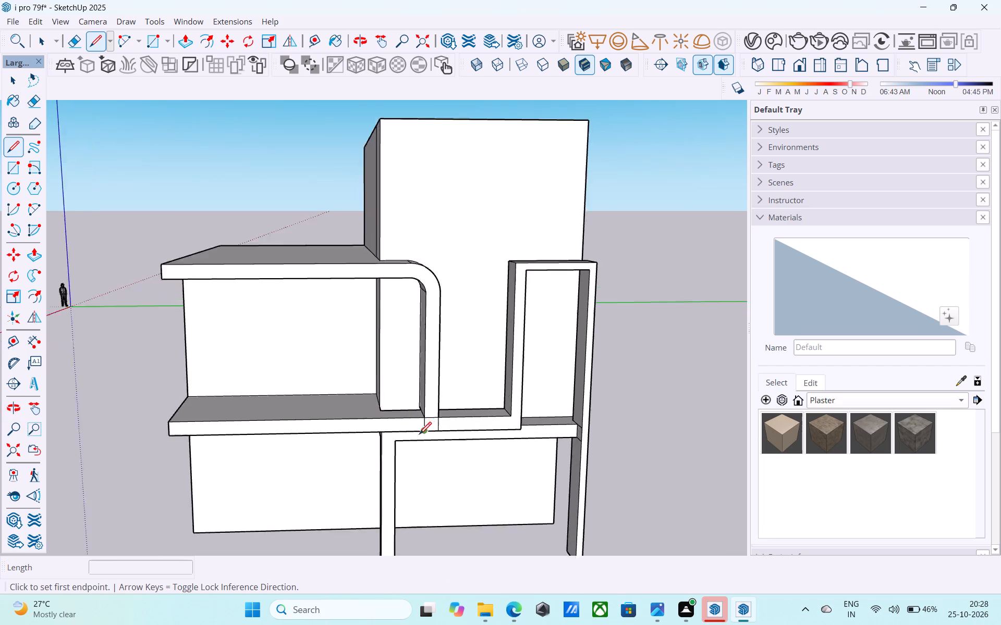
pyautogui.scroll(9, 419, 435)
pyautogui.scroll(-6, 445, 418)
pyautogui.scroll(4, 445, 432)
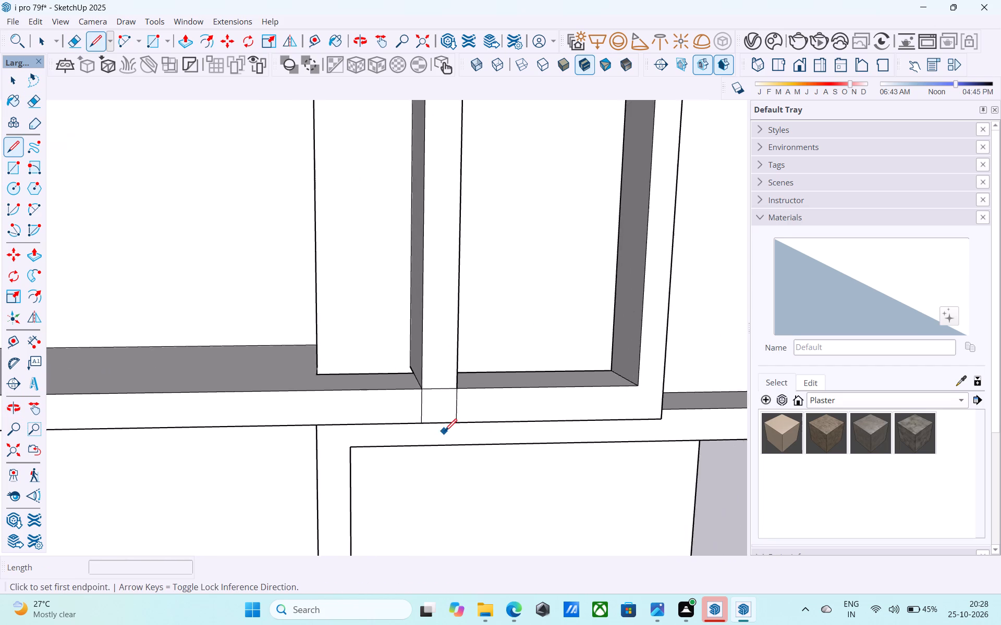
pyautogui.scroll(5, 445, 432)
pyautogui.click(462, 417)
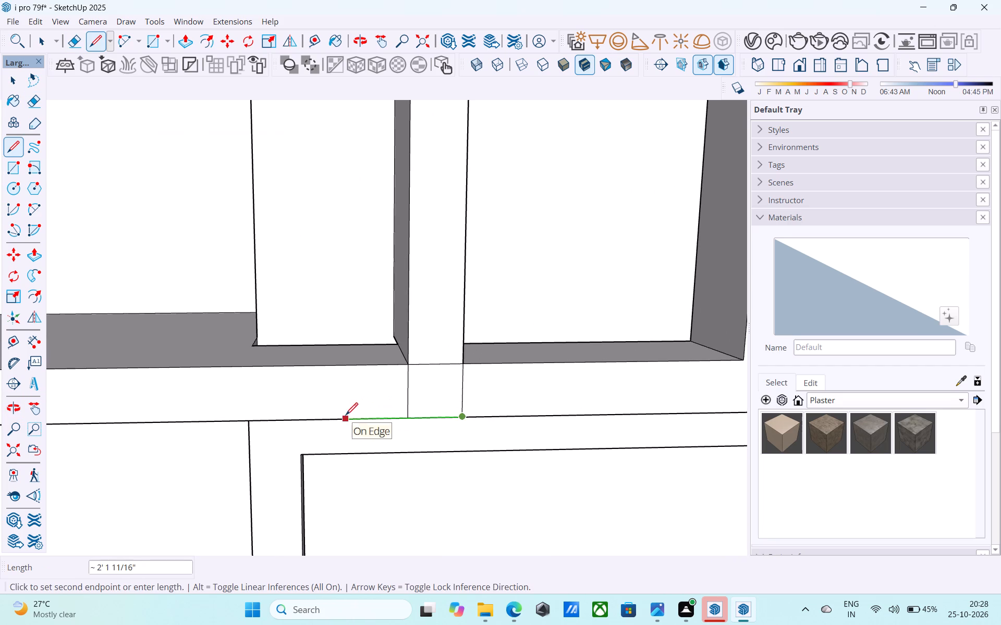
pyautogui.click(355, 419)
pyautogui.click(353, 419)
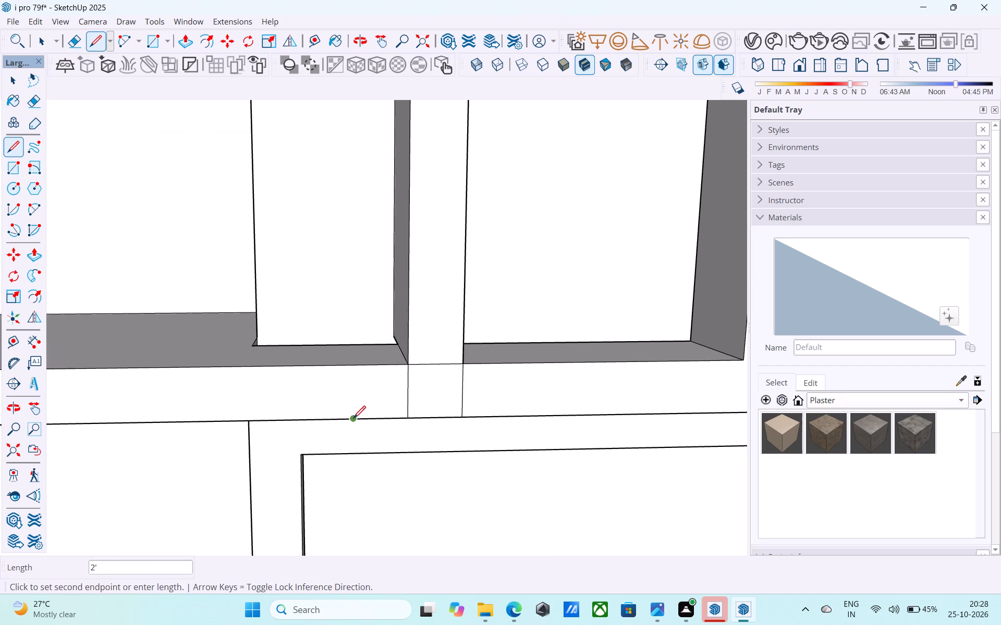
pyautogui.click(353, 365)
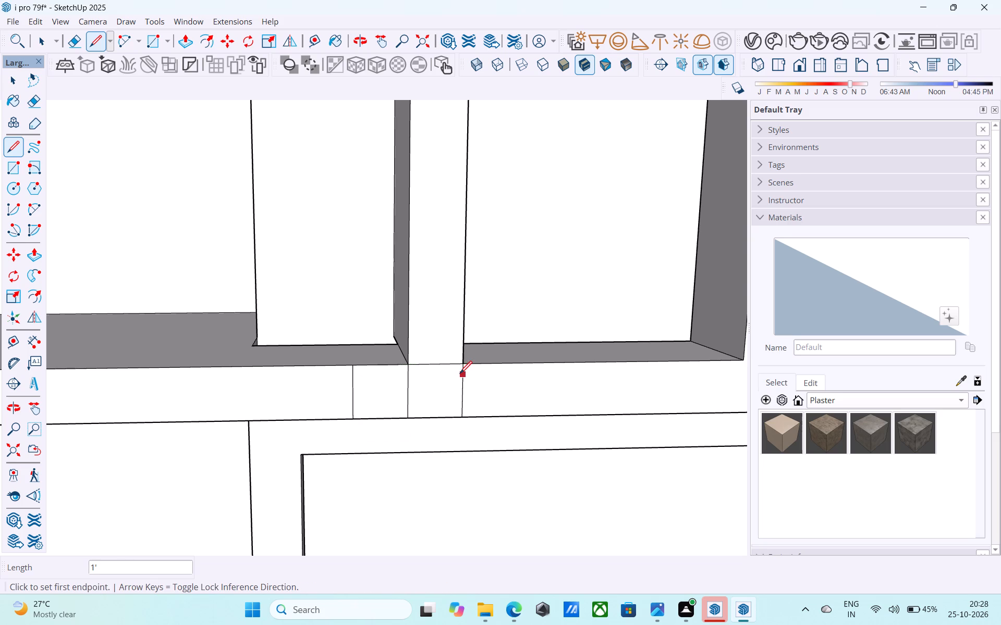
# Draw a line up the post's outer edge from the slab's bottom edge, and a 1' line across the post's front face above the slab.
pyautogui.click(465, 414)
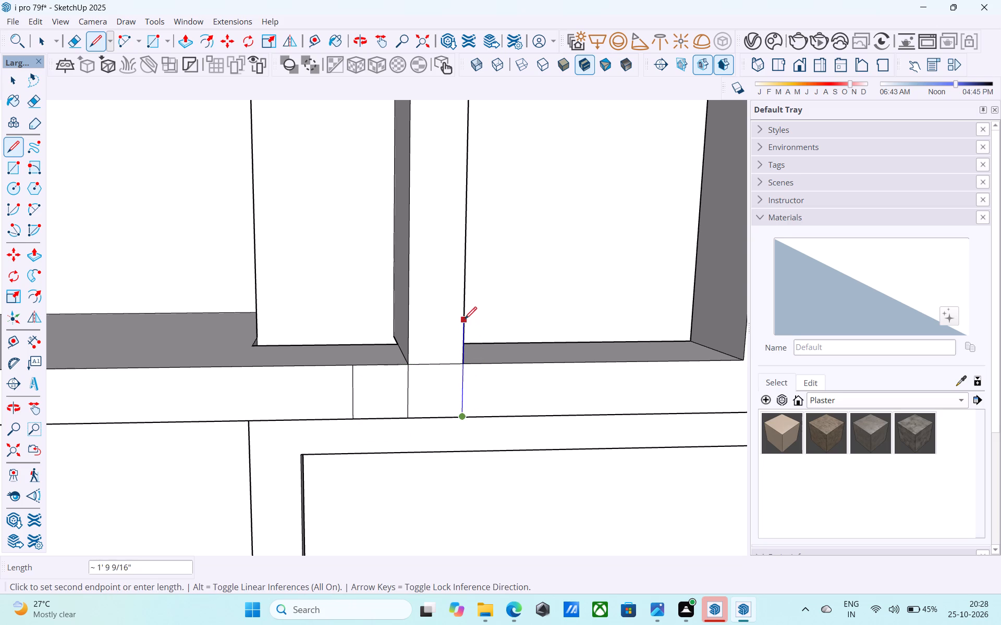
pyautogui.click(463, 312)
pyautogui.click(461, 311)
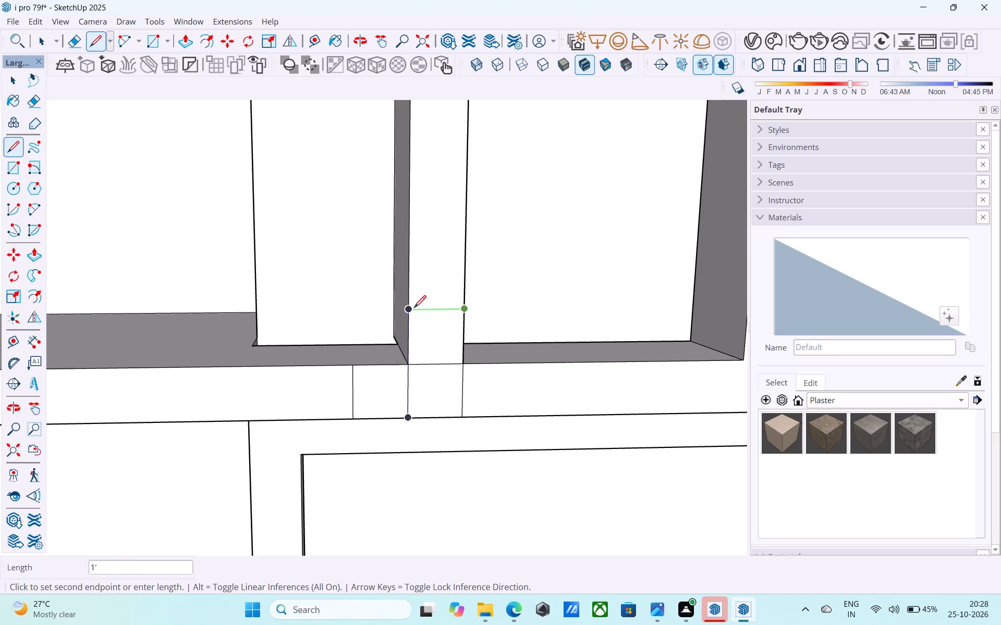
pyautogui.click(412, 309)
# Erase the two lines separating the post from the slab at their lower junction on the front face.
pyautogui.press('e')
pyautogui.moveTo(421, 391); pyautogui.dragTo(432, 358)
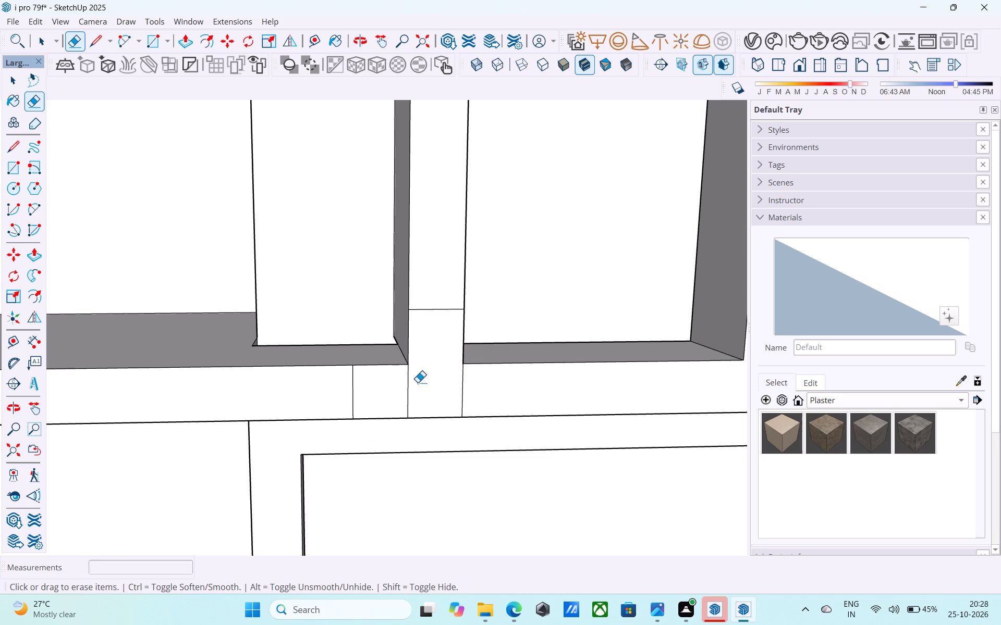
pyautogui.moveTo(418, 382); pyautogui.dragTo(398, 387)
# Draw a tangent outer arc of about 1' 11 3/4" radius between the outer ends of the slab and post marker lines.
pyautogui.press('space')
pyautogui.press('a')
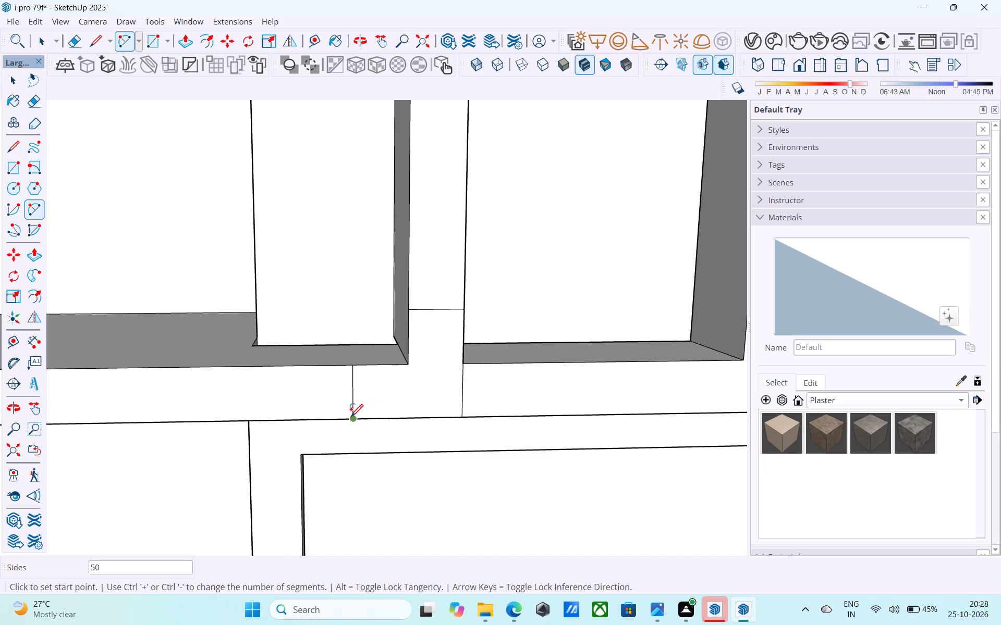
pyautogui.click(351, 418)
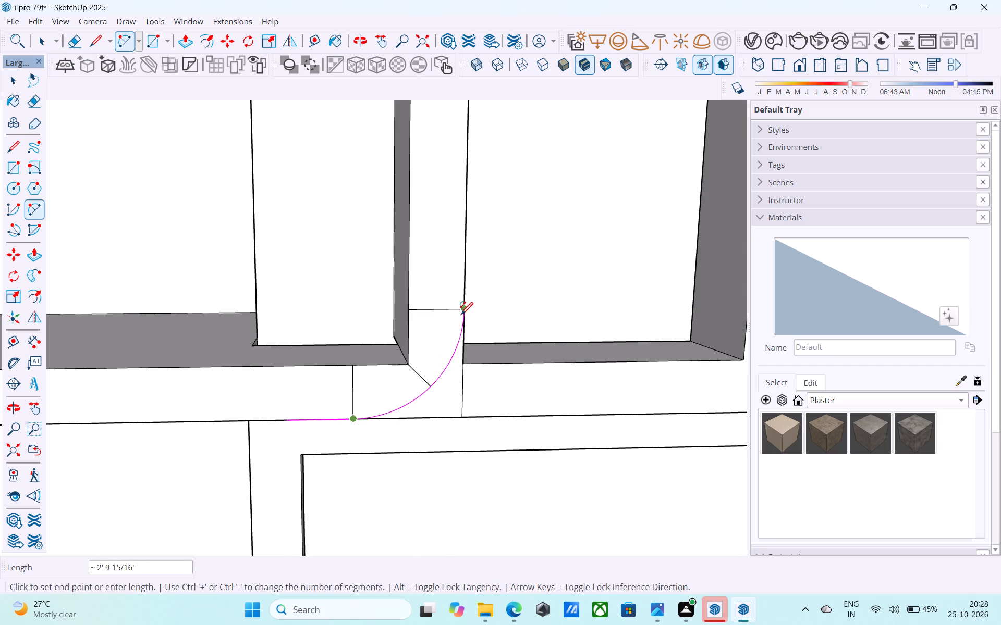
pyautogui.click(461, 314)
pyautogui.scroll(8, 436, 368)
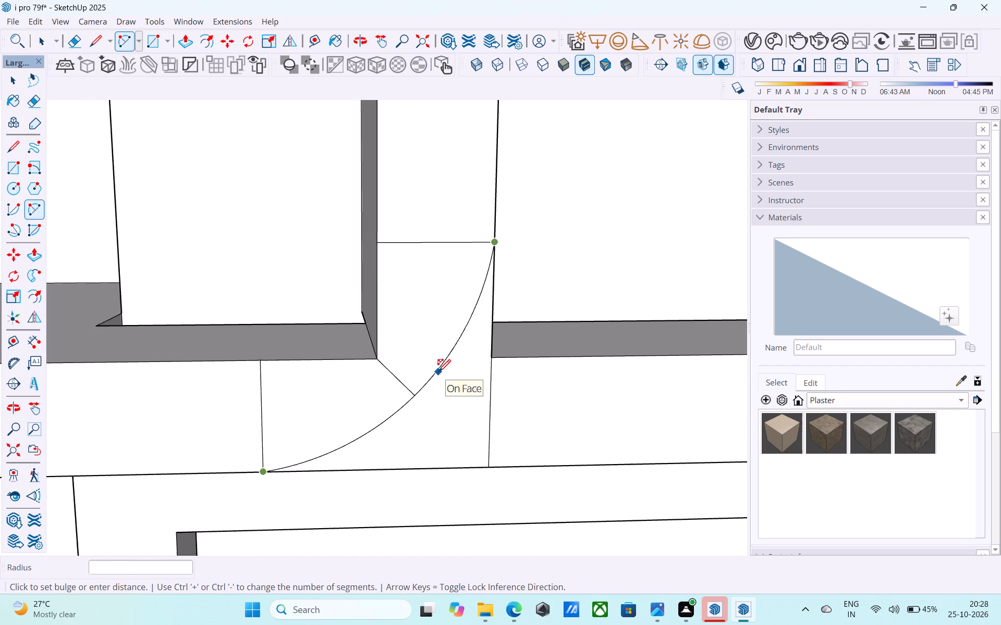
pyautogui.scroll(3, 438, 373)
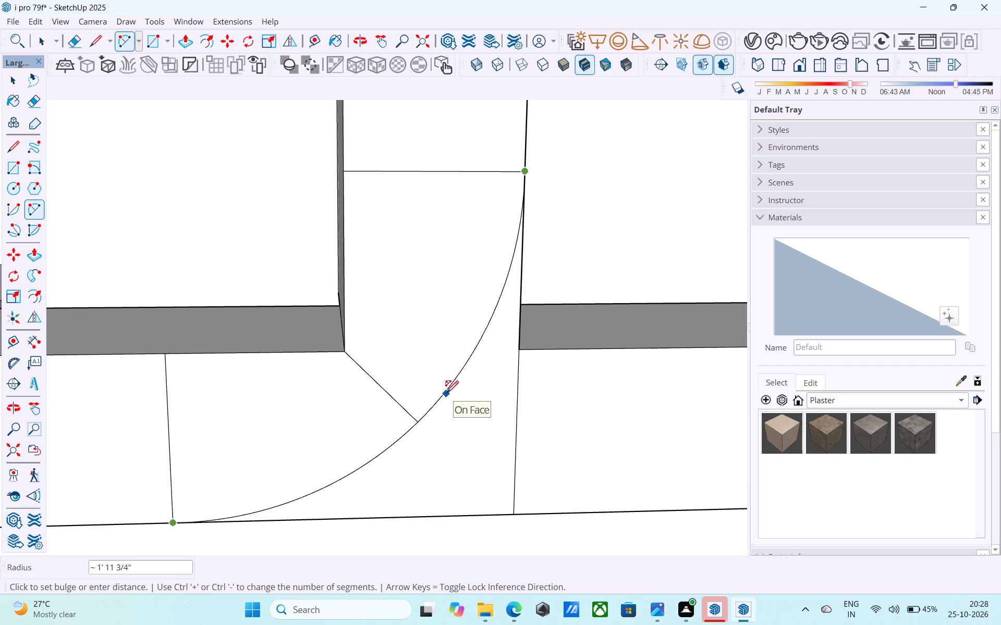
pyautogui.click(446, 394)
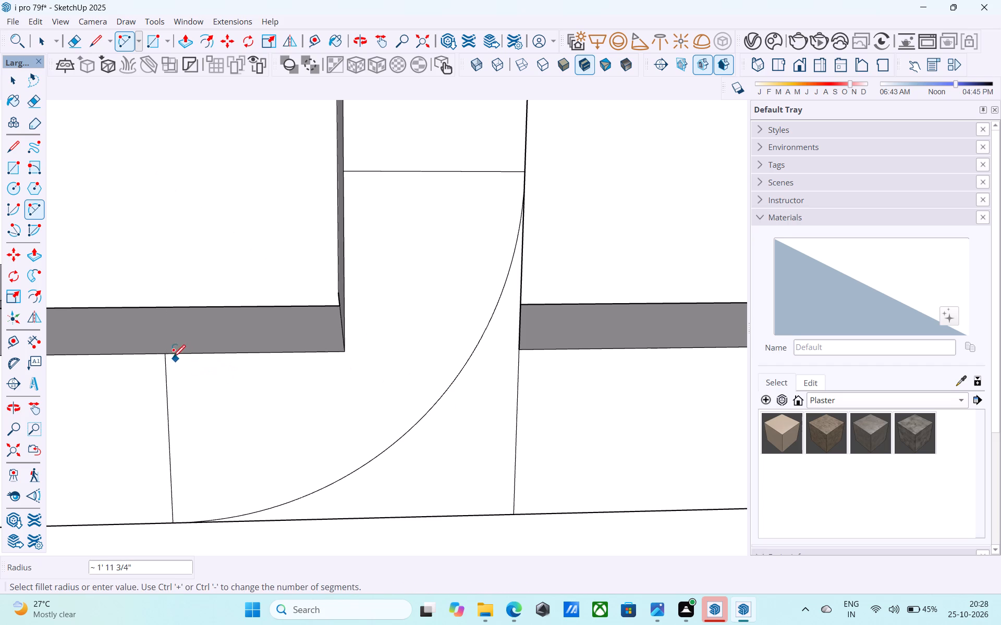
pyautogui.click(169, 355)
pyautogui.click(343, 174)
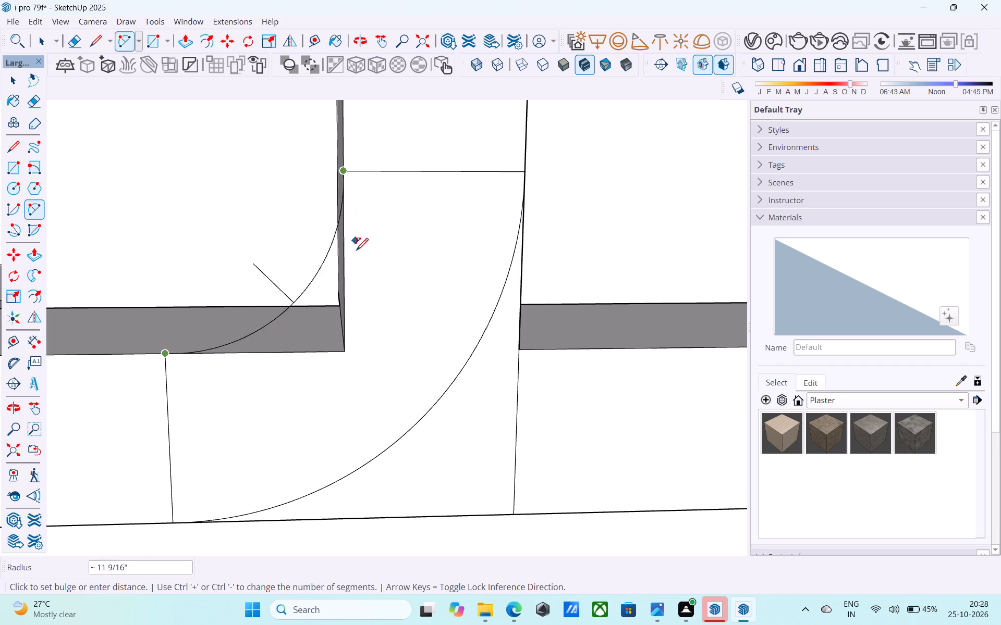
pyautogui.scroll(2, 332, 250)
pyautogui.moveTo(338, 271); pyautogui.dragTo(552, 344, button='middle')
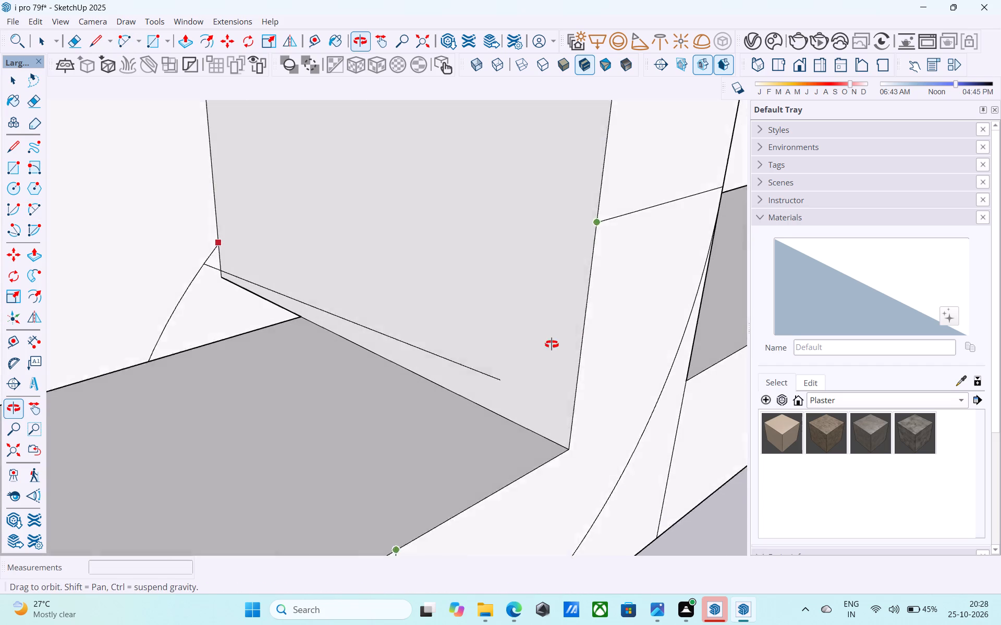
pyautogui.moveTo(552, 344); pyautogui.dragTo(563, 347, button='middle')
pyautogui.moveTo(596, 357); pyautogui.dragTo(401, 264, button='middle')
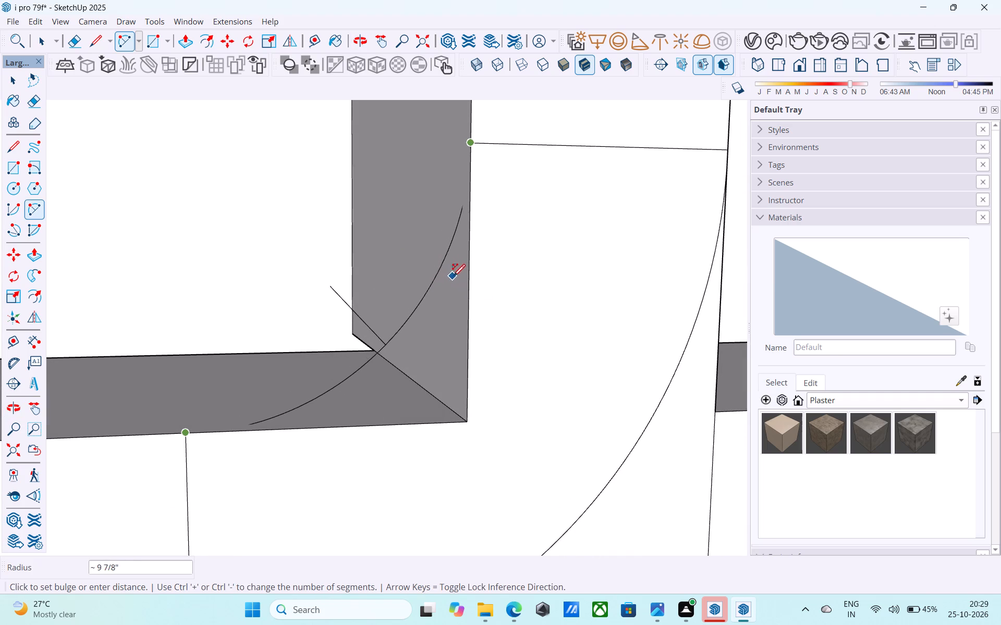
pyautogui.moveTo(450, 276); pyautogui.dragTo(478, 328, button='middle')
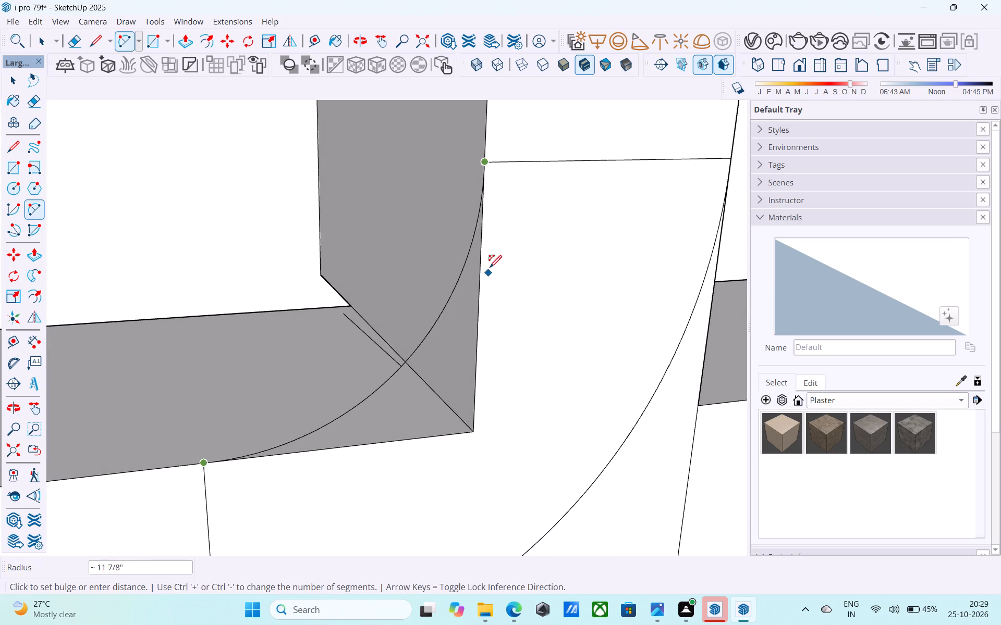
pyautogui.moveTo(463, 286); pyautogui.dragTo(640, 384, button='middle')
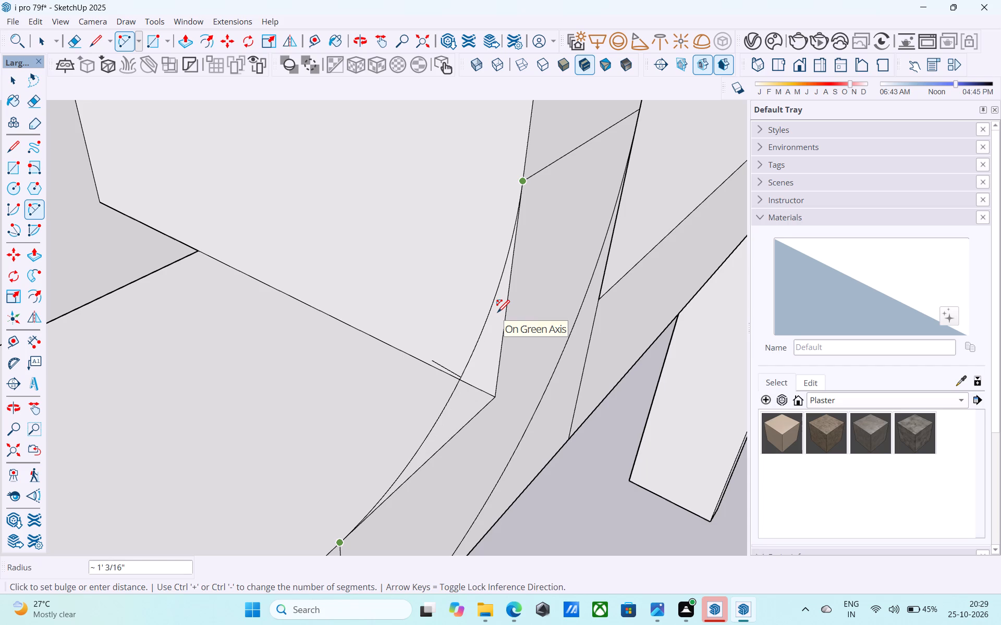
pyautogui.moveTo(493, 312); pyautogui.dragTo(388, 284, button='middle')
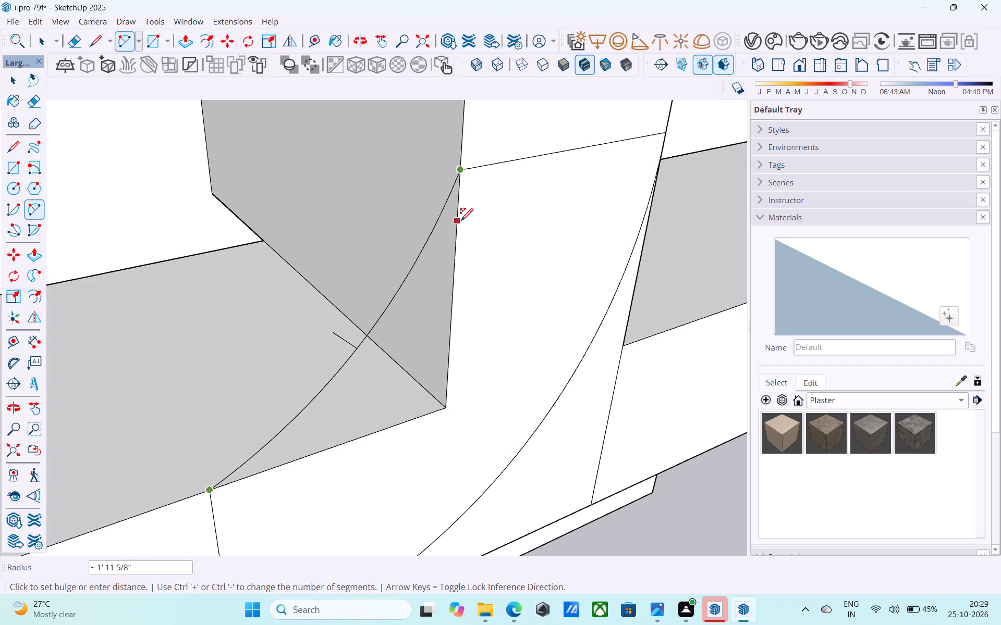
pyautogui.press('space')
# Draw the inner corner arc between the inner ends of the post and slab marker lines on the front face.
pyautogui.scroll(-5, 459, 228)
pyautogui.moveTo(459, 229); pyautogui.dragTo(504, 274, button='middle')
pyautogui.press('a')
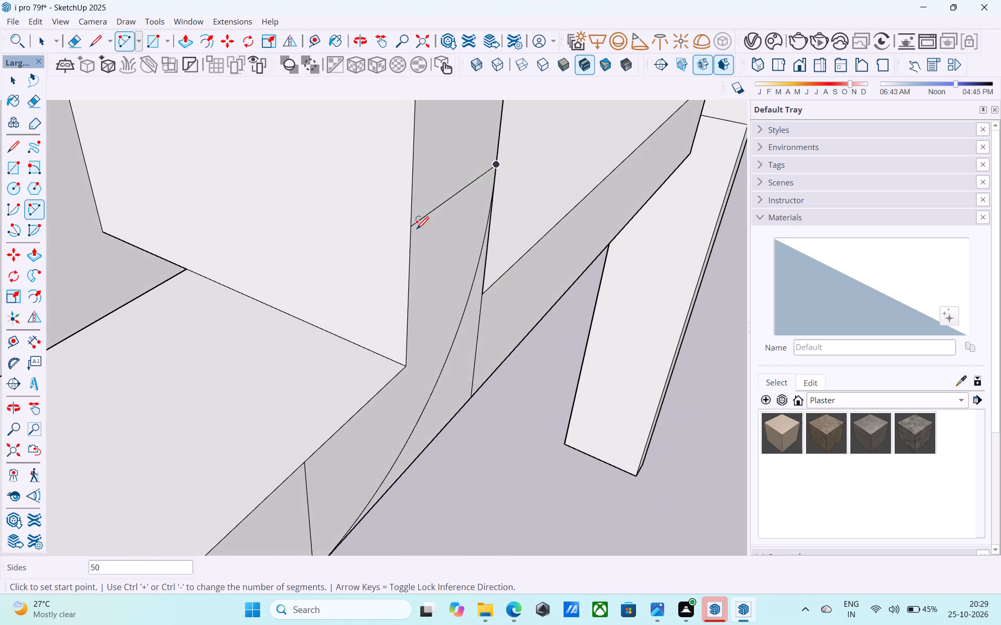
pyautogui.click(411, 229)
pyautogui.click(306, 459)
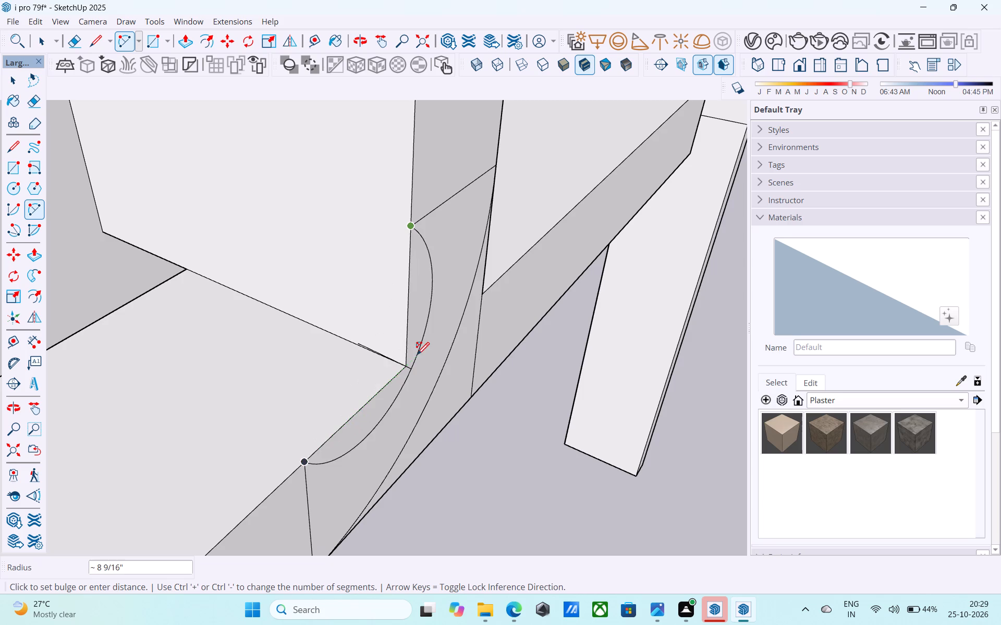
pyautogui.moveTo(399, 313); pyautogui.dragTo(161, 283, button='middle')
pyautogui.click(161, 283)
# Push/Pull the small face between the inner arc and the square corner 3' deep to form the rounded inner corner.
pyautogui.scroll(-3, 254, 316)
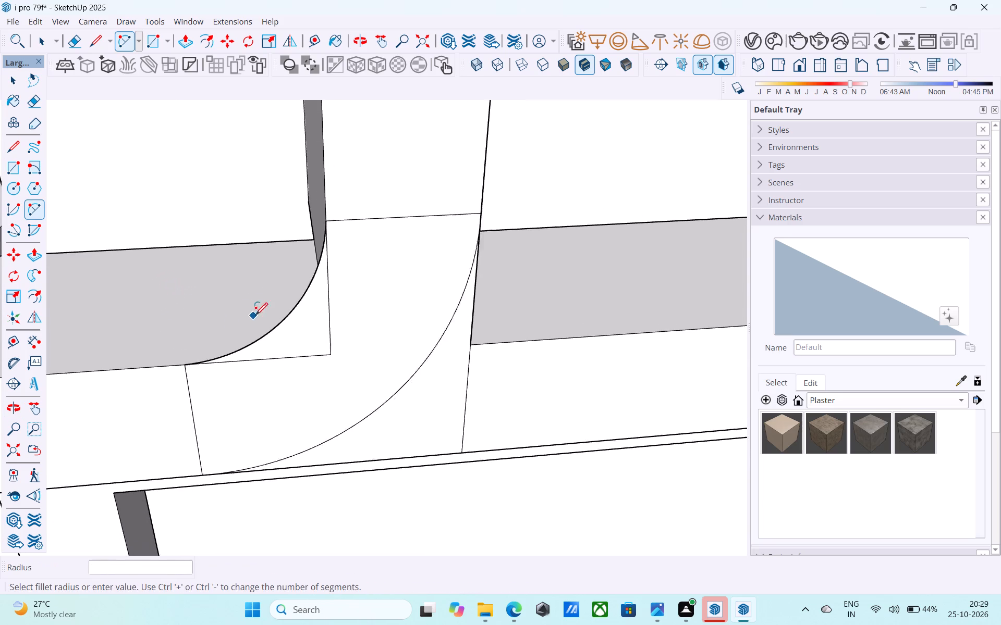
pyautogui.scroll(-3, 255, 316)
pyautogui.moveTo(267, 324); pyautogui.dragTo(641, 360, button='middle')
pyautogui.scroll(5, 532, 373)
pyautogui.moveTo(496, 379); pyautogui.dragTo(627, 363, button='middle')
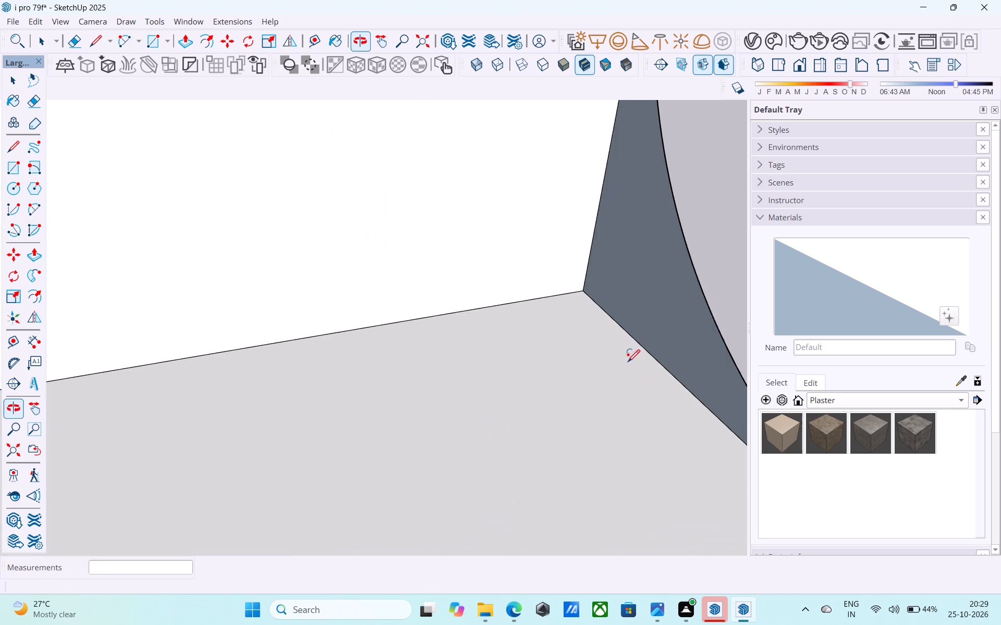
pyautogui.scroll(-5, 632, 353)
pyautogui.press('space')
pyautogui.click(652, 332)
pyautogui.press('p')
pyautogui.click(652, 332)
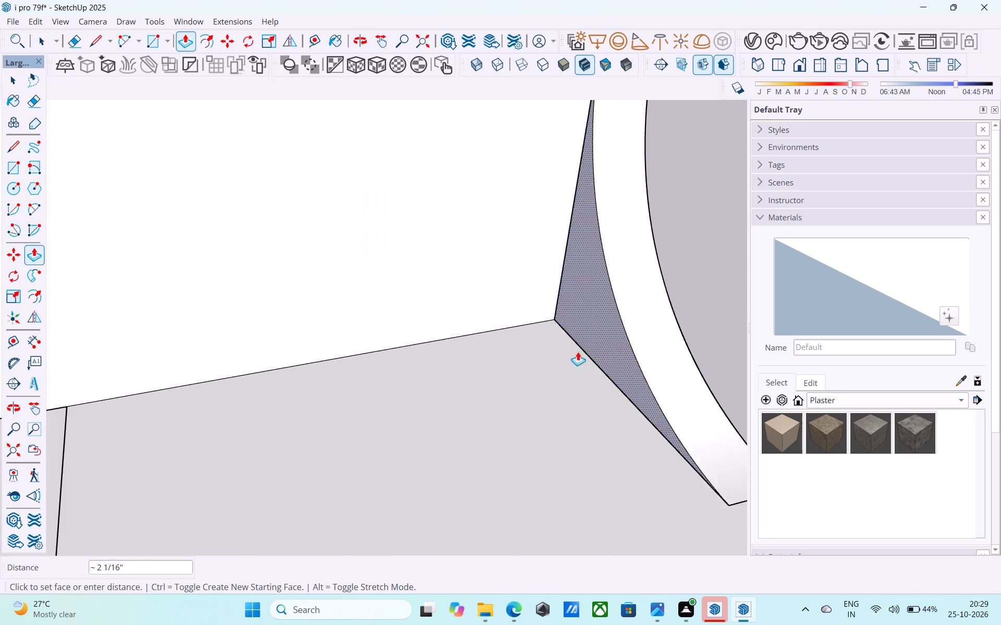
pyautogui.scroll(-6, 573, 353)
pyautogui.moveTo(513, 351); pyautogui.dragTo(181, 294, button='middle')
pyautogui.click(152, 268)
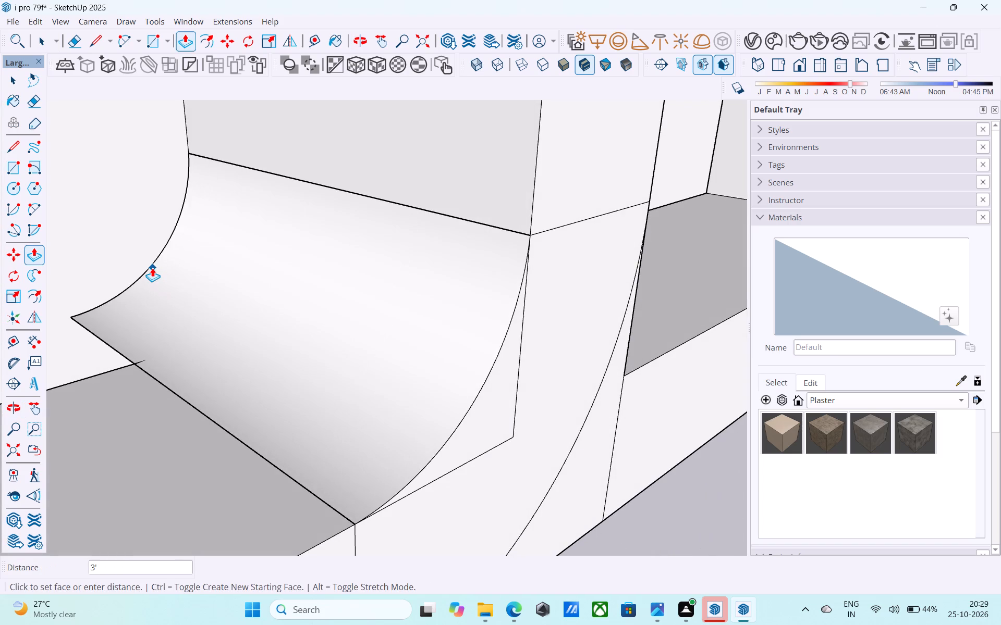
# Push/Pull the small recess face in the slab behind the rounded corner by 1' to close the notch beside the tower wall.
pyautogui.scroll(-11, 160, 272)
pyautogui.moveTo(203, 307); pyautogui.dragTo(168, 266, button='middle')
pyautogui.scroll(-6, 228, 255)
pyautogui.moveTo(251, 282); pyautogui.dragTo(144, 287, button='middle')
pyautogui.moveTo(227, 284); pyautogui.dragTo(443, 334, button='middle')
pyautogui.scroll(6, 359, 336)
pyautogui.moveTo(284, 326); pyautogui.dragTo(468, 368, button='middle')
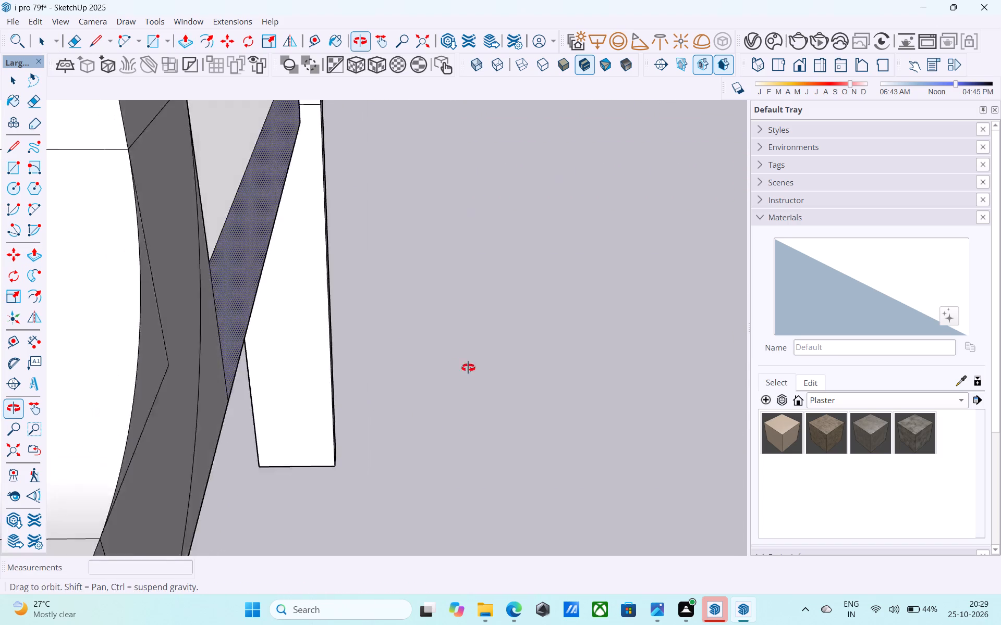
pyautogui.moveTo(468, 368); pyautogui.dragTo(550, 374, button='middle')
pyautogui.scroll(-6, 555, 332)
pyautogui.moveTo(443, 361); pyautogui.dragTo(453, 318, button='middle')
pyautogui.scroll(-3, 431, 304)
pyautogui.press('space')
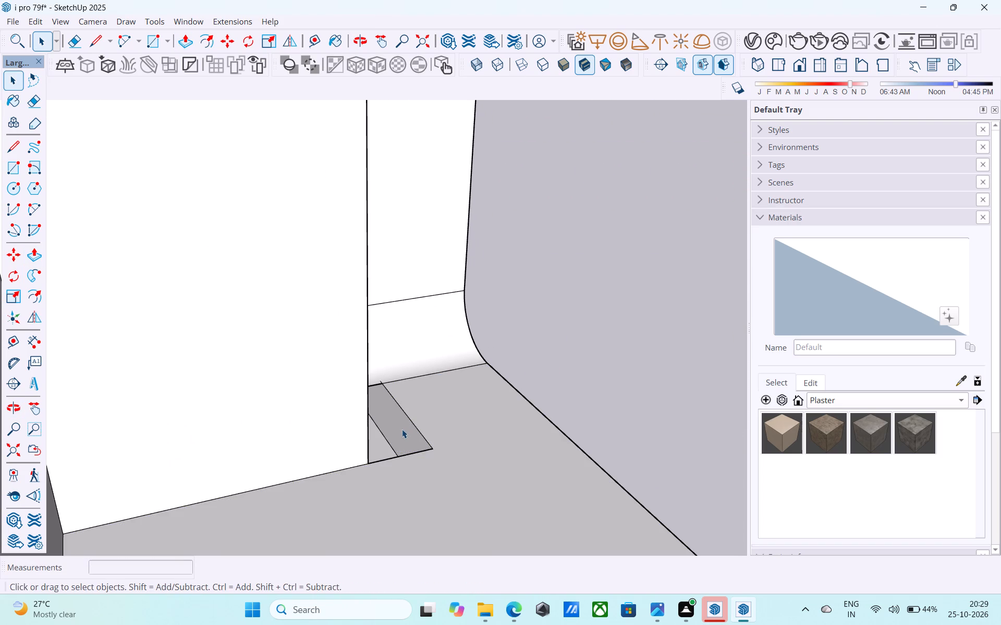
pyautogui.click(402, 429)
pyautogui.scroll(2, 402, 429)
pyautogui.press('p')
pyautogui.click(402, 429)
pyautogui.moveTo(378, 431); pyautogui.dragTo(223, 422, button='middle')
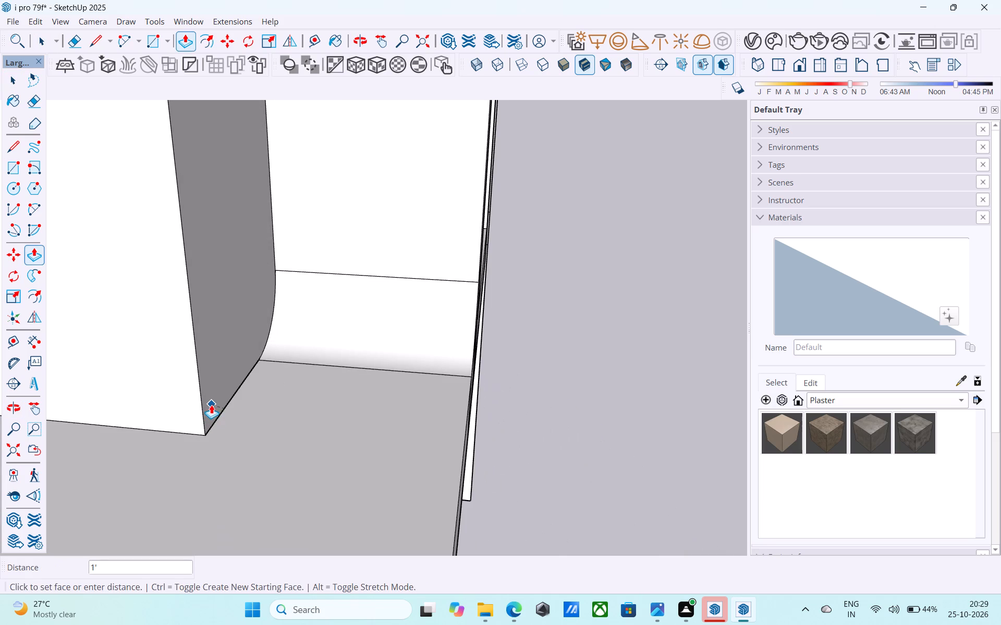
pyautogui.click(211, 405)
# Erase the leftover vertical line across the slab's front face just outside the outer corner arc.
pyautogui.scroll(-6, 211, 404)
pyautogui.press('space')
pyautogui.moveTo(282, 406); pyautogui.dragTo(173, 391, button='middle')
pyautogui.scroll(-4, 425, 353)
pyautogui.moveTo(475, 376); pyautogui.dragTo(258, 361, button='middle')
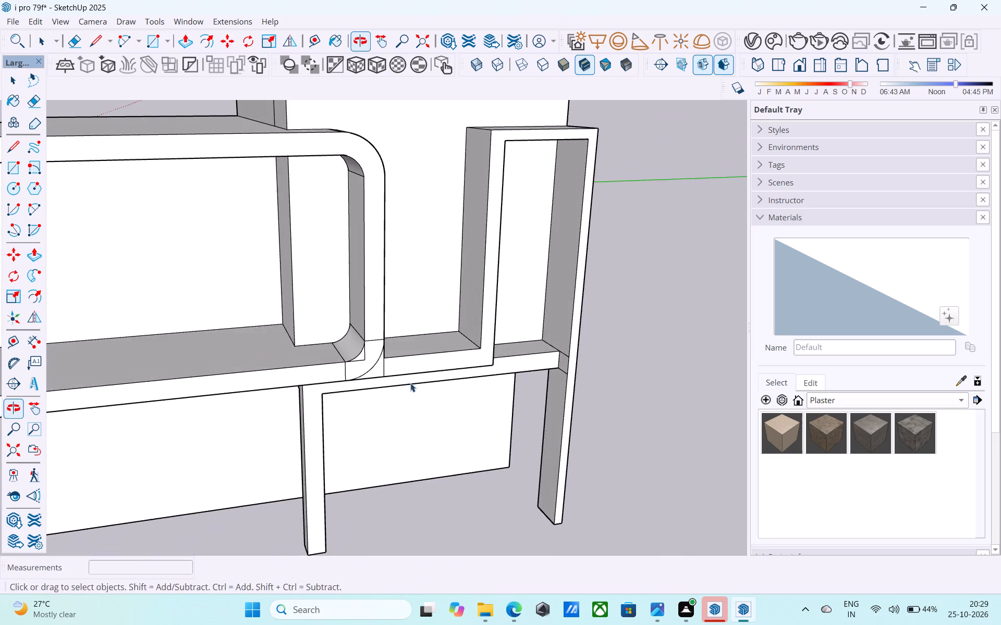
pyautogui.moveTo(471, 387); pyautogui.dragTo(385, 371, button='middle')
pyautogui.scroll(13, 372, 371)
pyautogui.press('e')
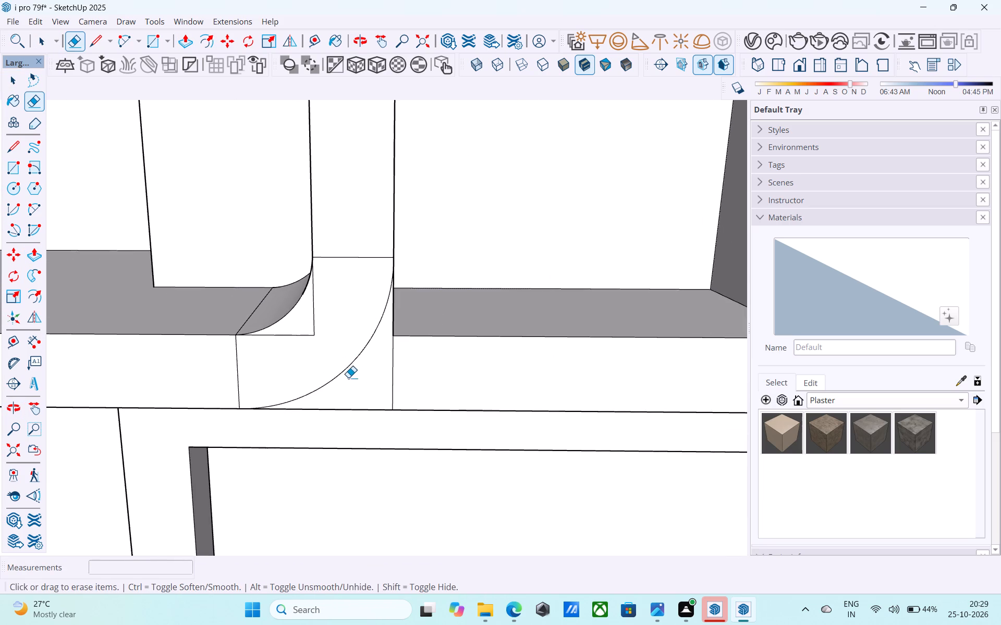
pyautogui.moveTo(375, 377); pyautogui.dragTo(409, 373)
pyautogui.scroll(-6, 407, 374)
pyautogui.moveTo(406, 376); pyautogui.dragTo(405, 366, button='middle')
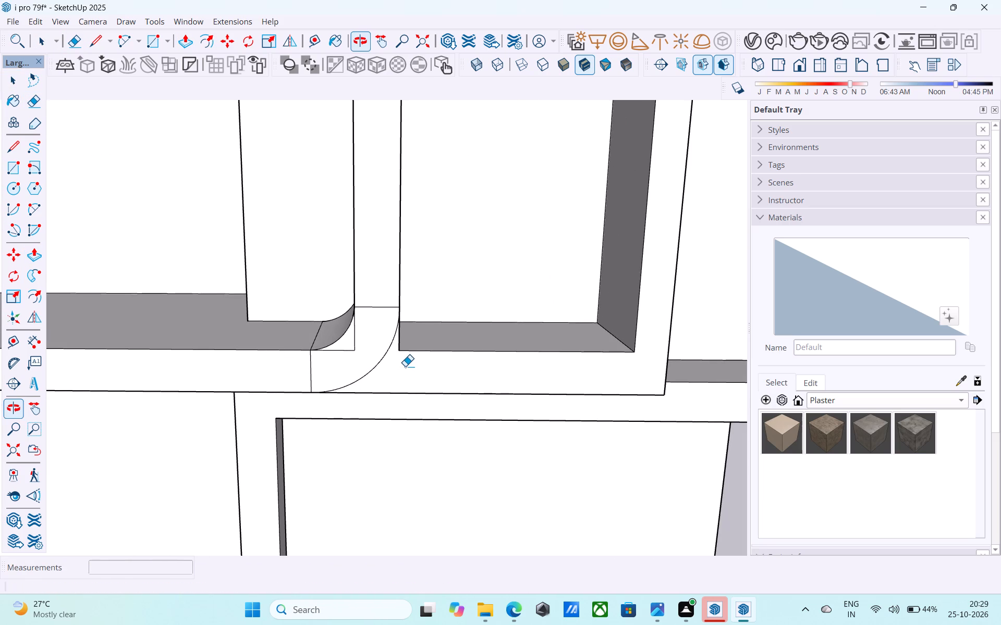
# Draw a line about 3" long on the front face from the slab's top corner beside the post to the outer arc.
pyautogui.moveTo(405, 366); pyautogui.dragTo(324, 373, button='middle')
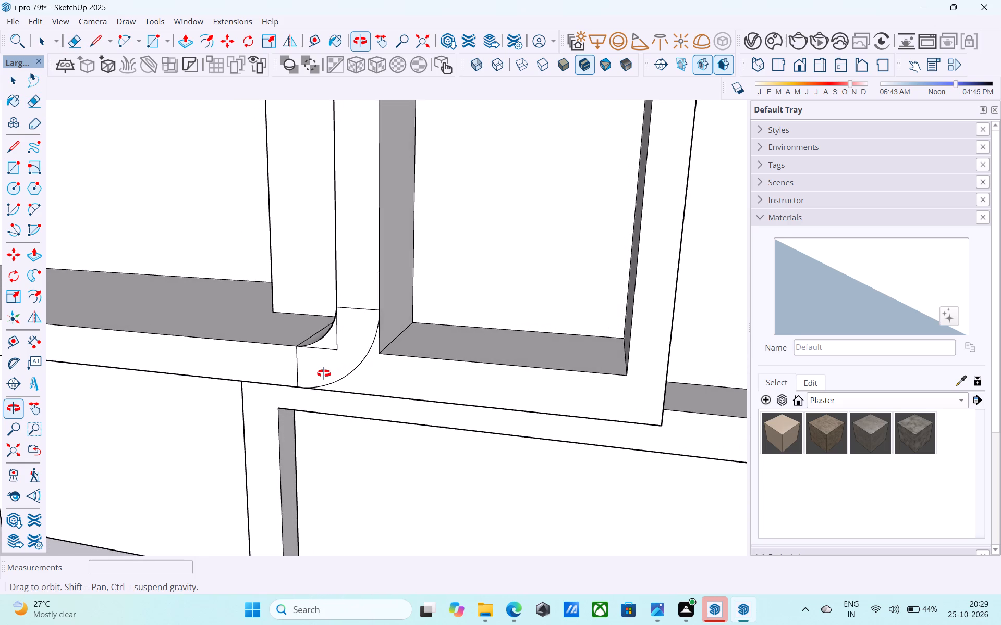
pyautogui.moveTo(324, 373); pyautogui.dragTo(319, 374, button='middle')
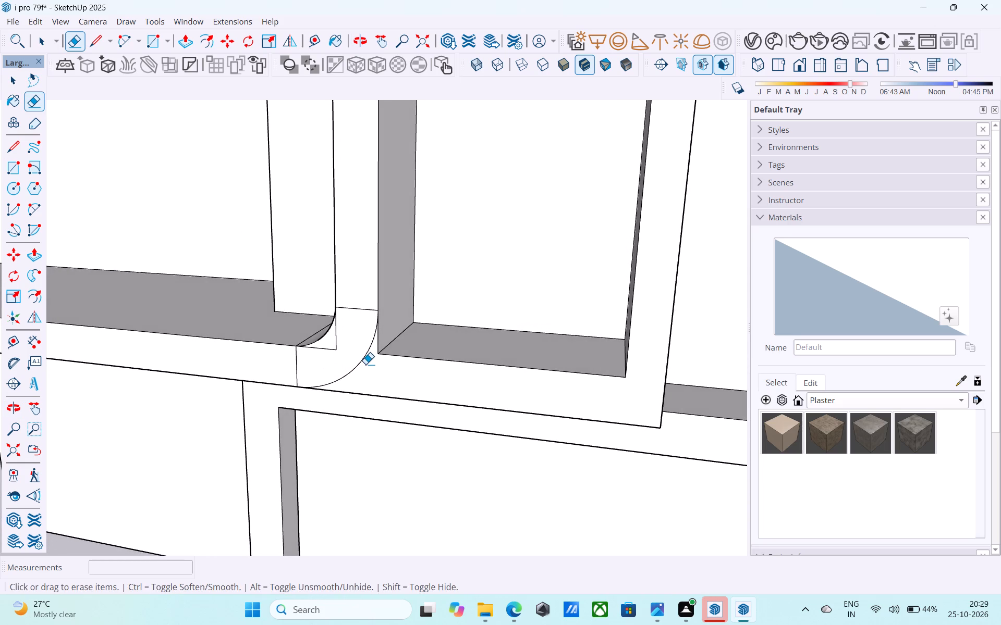
pyautogui.scroll(6, 365, 364)
pyautogui.press('l')
pyautogui.scroll(5, 387, 361)
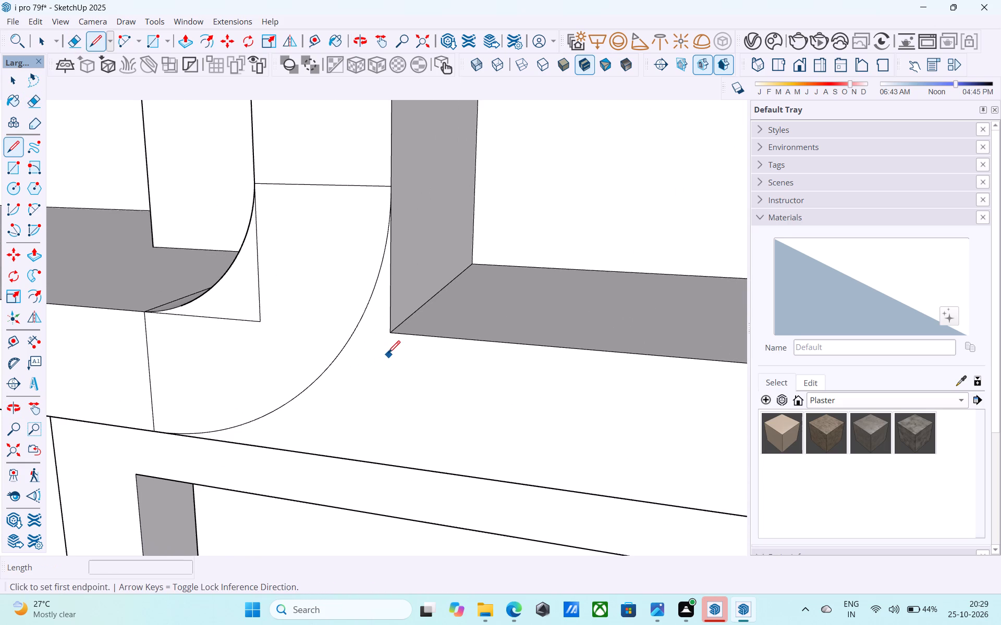
pyautogui.click(396, 335)
pyautogui.scroll(2, 365, 326)
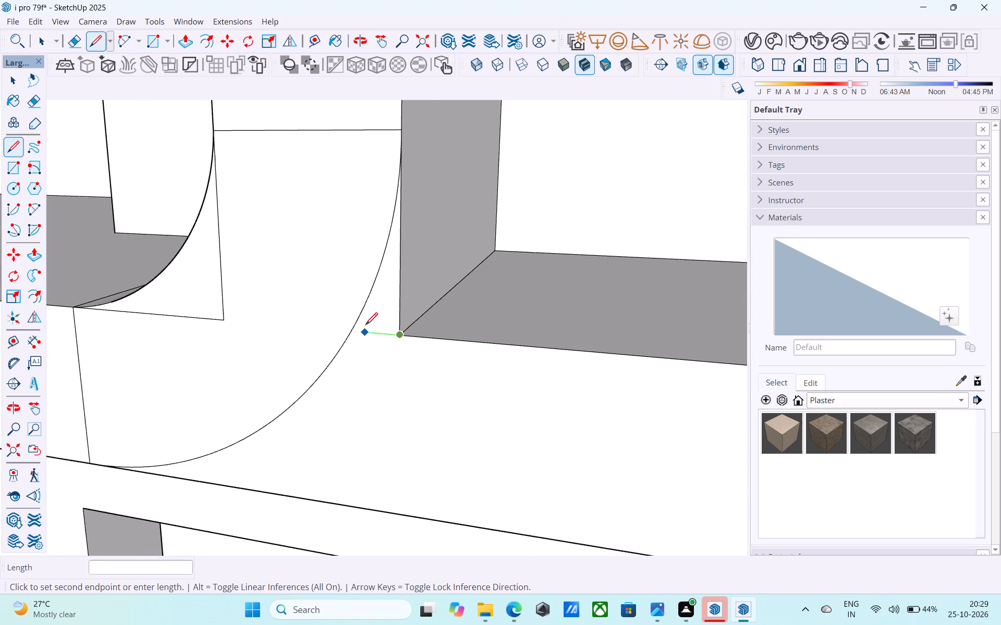
pyautogui.scroll(13, 365, 326)
pyautogui.click(332, 344)
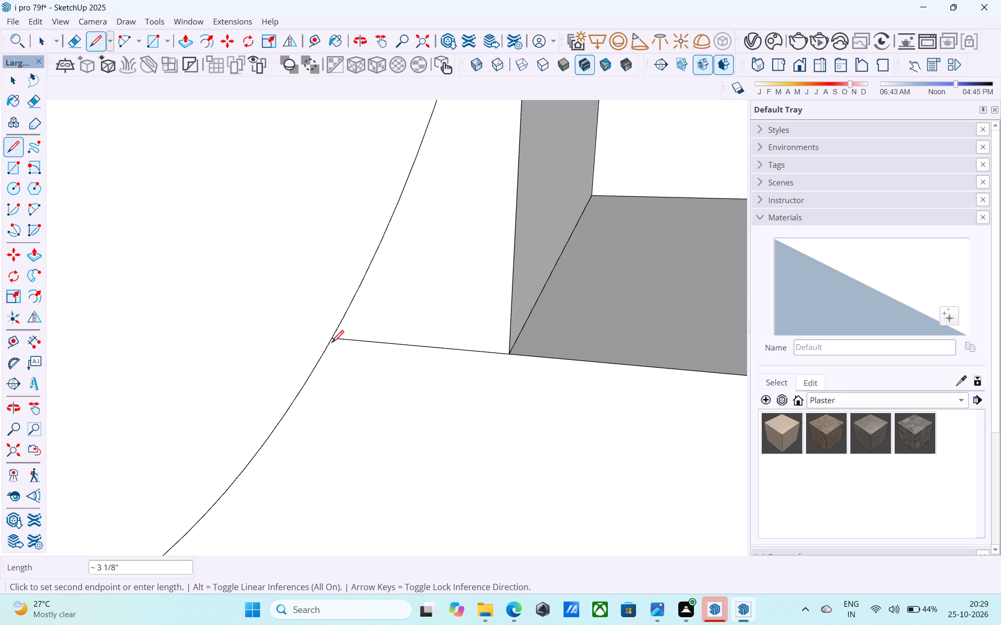
pyautogui.press('space')
# Erase the leftover square-corner lines and the marker lines across the post and slab on the rounded corner's front face.
pyautogui.scroll(-20, 343, 347)
pyautogui.scroll(-6, 343, 347)
pyautogui.middleClick(375, 366)
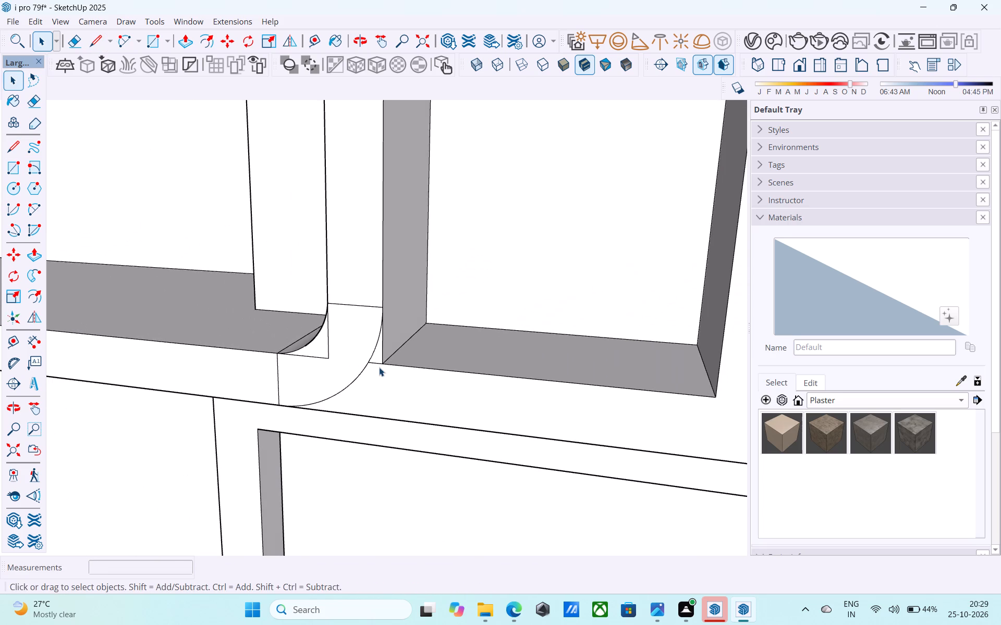
pyautogui.moveTo(348, 378); pyautogui.dragTo(387, 394, button='middle')
pyautogui.moveTo(352, 360); pyautogui.dragTo(356, 360, button='middle')
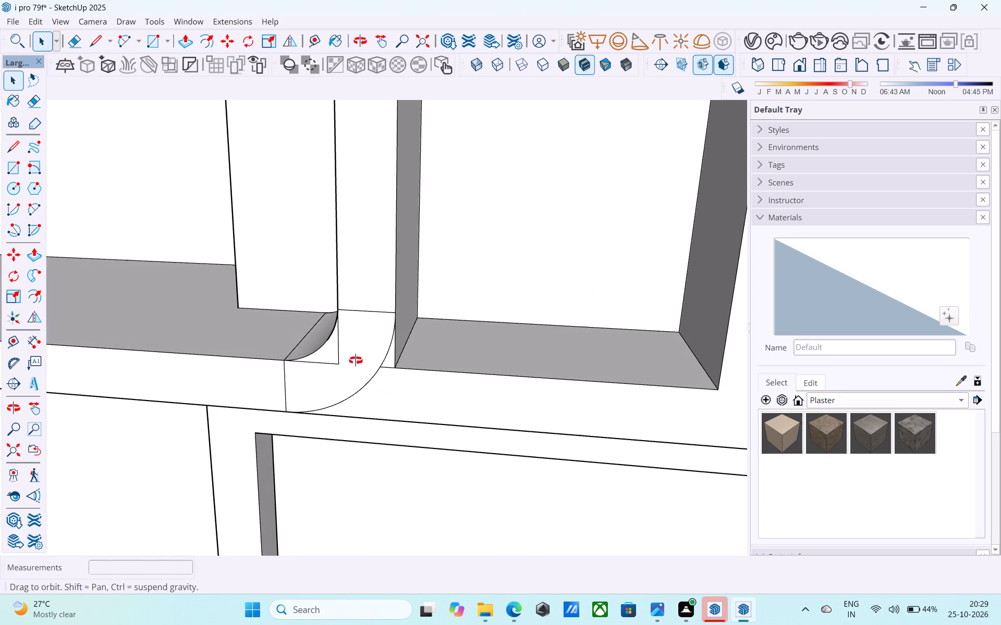
pyautogui.moveTo(356, 360); pyautogui.dragTo(380, 365, button='middle')
pyautogui.press('e')
pyautogui.scroll(5, 367, 364)
pyautogui.moveTo(343, 362); pyautogui.dragTo(326, 366)
pyautogui.moveTo(326, 366); pyautogui.dragTo(300, 380)
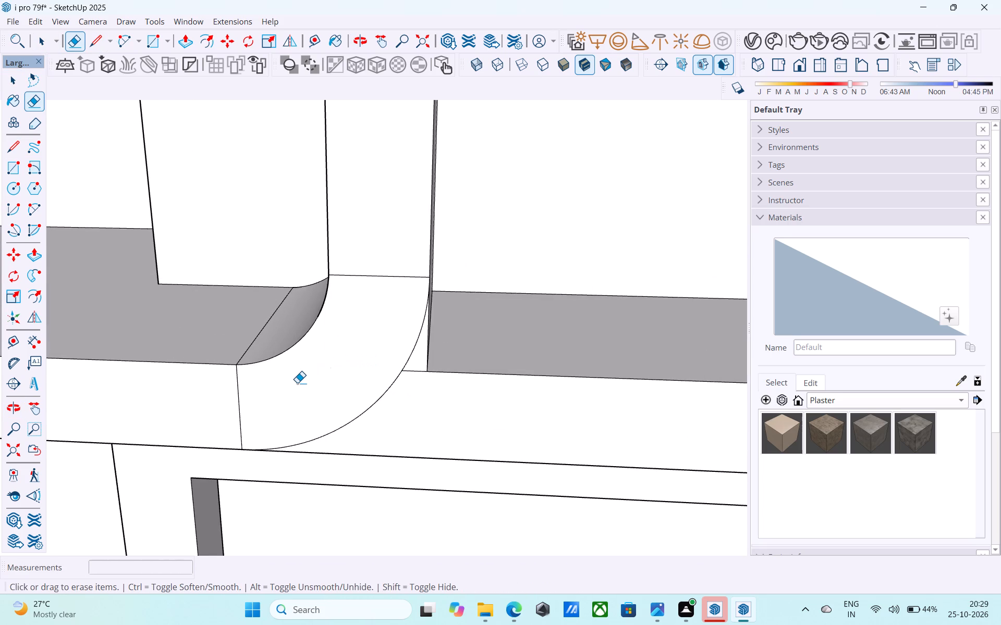
pyautogui.scroll(-6, 320, 372)
pyautogui.moveTo(328, 368); pyautogui.dragTo(359, 351, button='middle')
pyautogui.scroll(4, 363, 339)
pyautogui.moveTo(364, 321); pyautogui.dragTo(374, 296)
pyautogui.moveTo(245, 427); pyautogui.dragTo(243, 428)
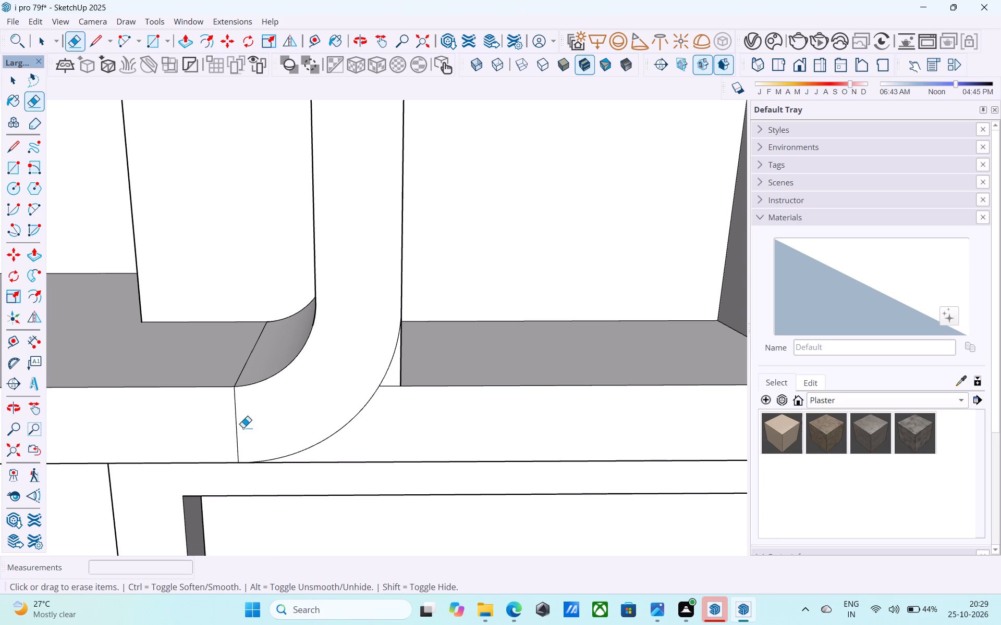
pyautogui.moveTo(243, 428); pyautogui.dragTo(218, 427)
# Push/Pull the front face of the slab and upright frame beside the outer arc inward by 3".
pyautogui.scroll(-11, 323, 413)
pyautogui.scroll(-5, 407, 427)
pyautogui.moveTo(432, 439); pyautogui.dragTo(196, 444, button='middle')
pyautogui.scroll(3, 335, 453)
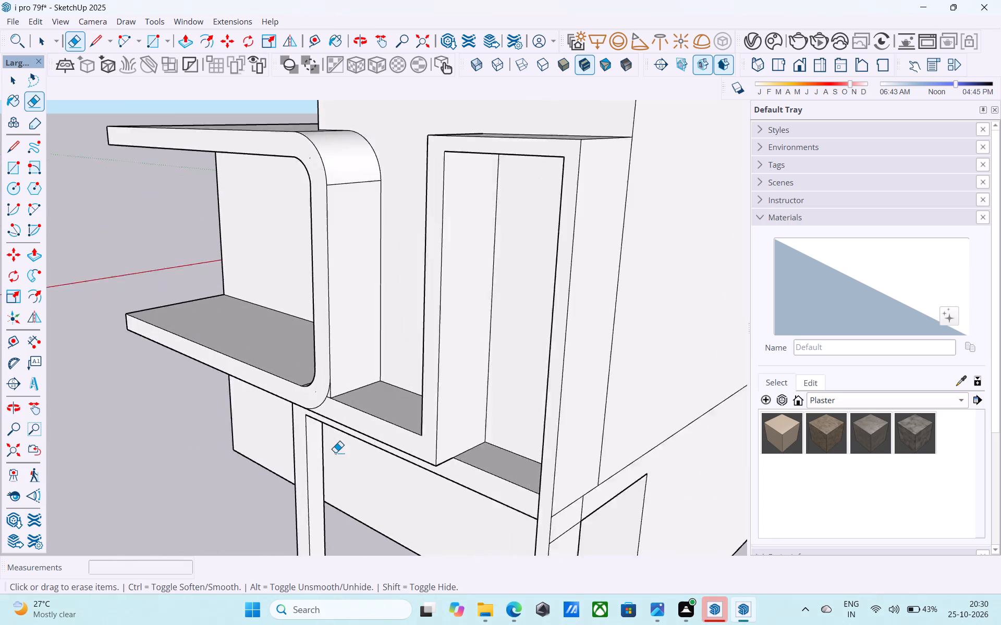
pyautogui.scroll(2, 335, 453)
pyautogui.scroll(-4, 303, 437)
pyautogui.scroll(6, 318, 427)
pyautogui.press('space')
pyautogui.click(346, 410)
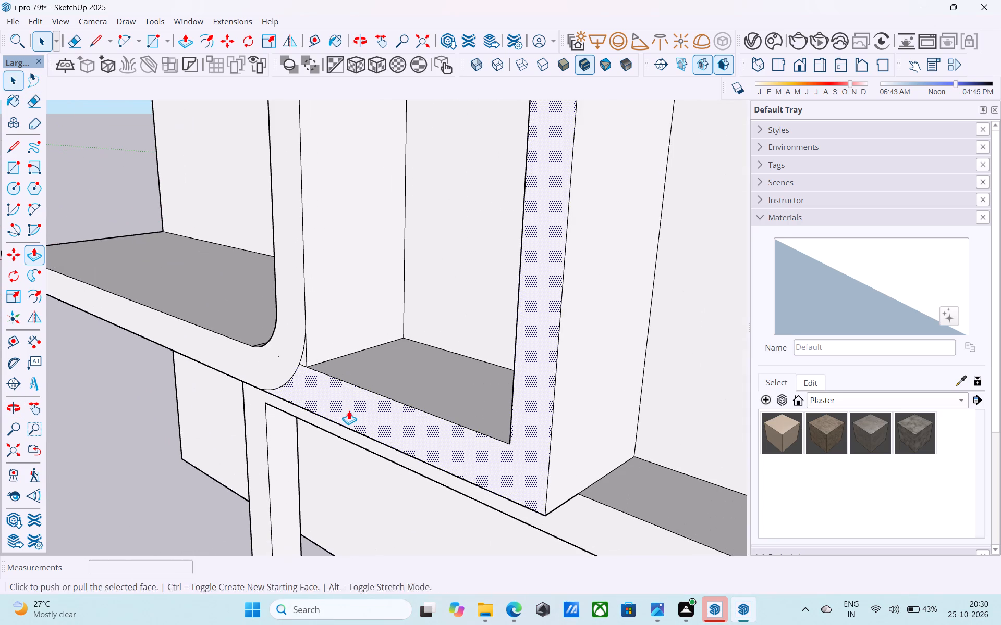
pyautogui.press('p')
pyautogui.click(349, 410)
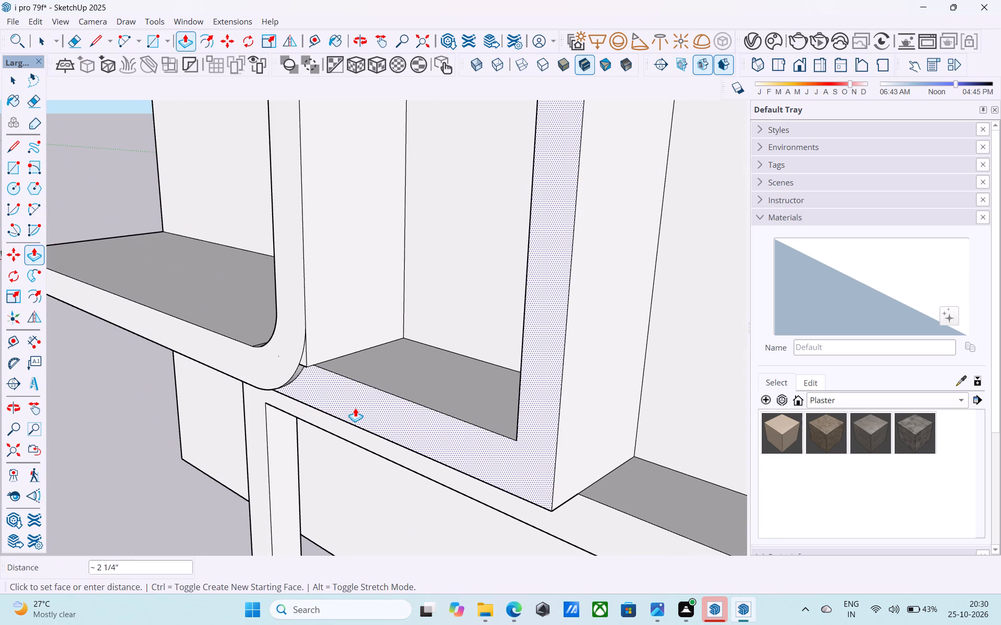
pyautogui.write("1'")
pyautogui.press('Return')
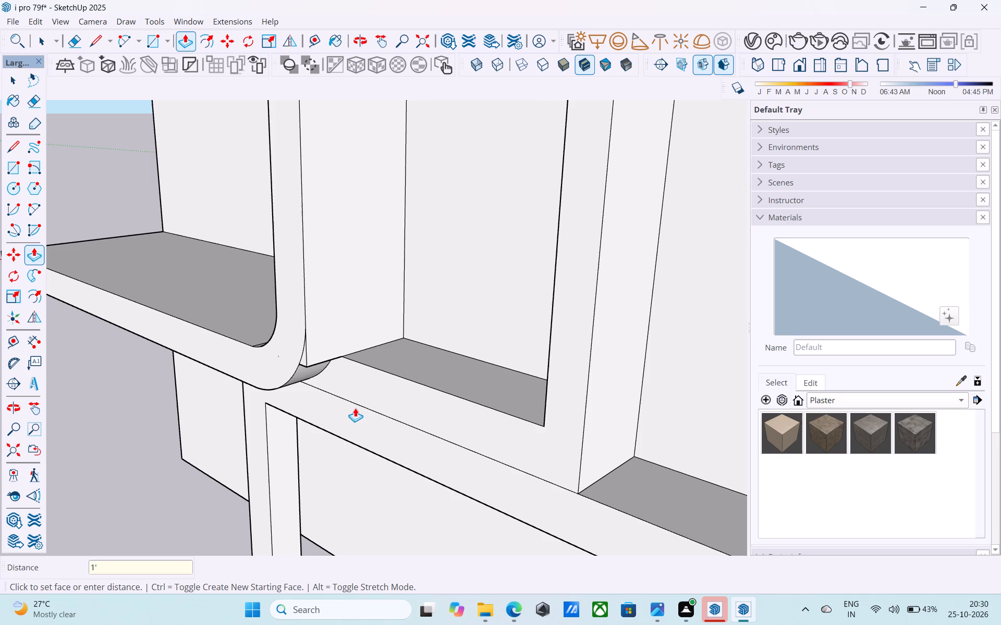
pyautogui.write('3"')
pyautogui.press('Return')
pyautogui.press('space')
# Push the small leftover face between the outer arc and the post's edge back 3", flush with the recessed slab face.
pyautogui.scroll(-17, 355, 410)
pyautogui.moveTo(350, 425); pyautogui.dragTo(440, 397, button='middle')
pyautogui.scroll(6, 440, 391)
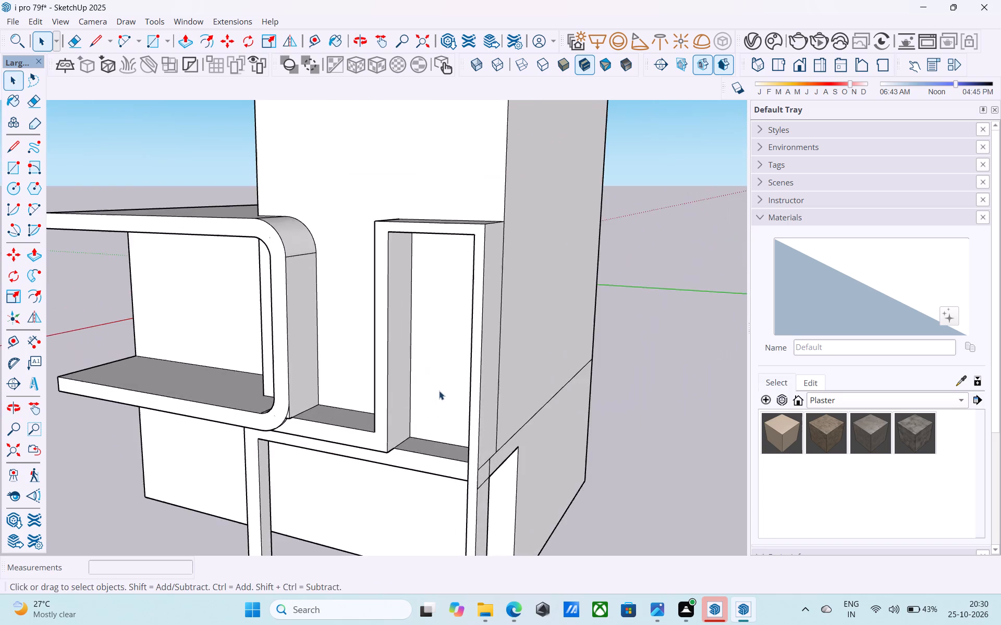
pyautogui.moveTo(430, 398); pyautogui.dragTo(354, 377, button='middle')
pyautogui.scroll(20, 296, 427)
pyautogui.scroll(4, 296, 427)
pyautogui.moveTo(238, 387); pyautogui.dragTo(285, 352, button='middle')
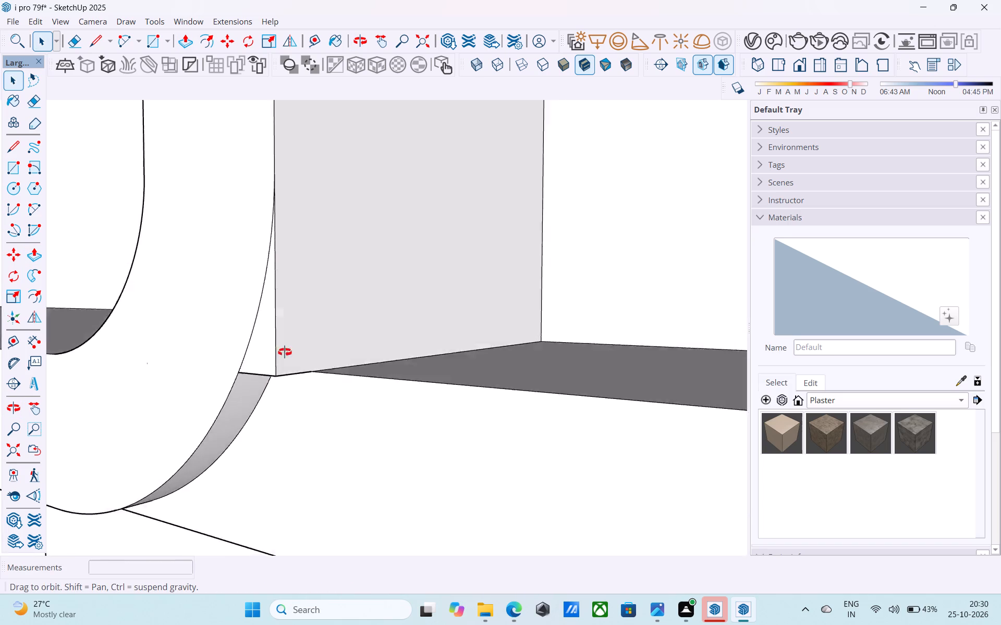
pyautogui.moveTo(285, 352); pyautogui.dragTo(367, 318, button='middle')
pyautogui.click(365, 316)
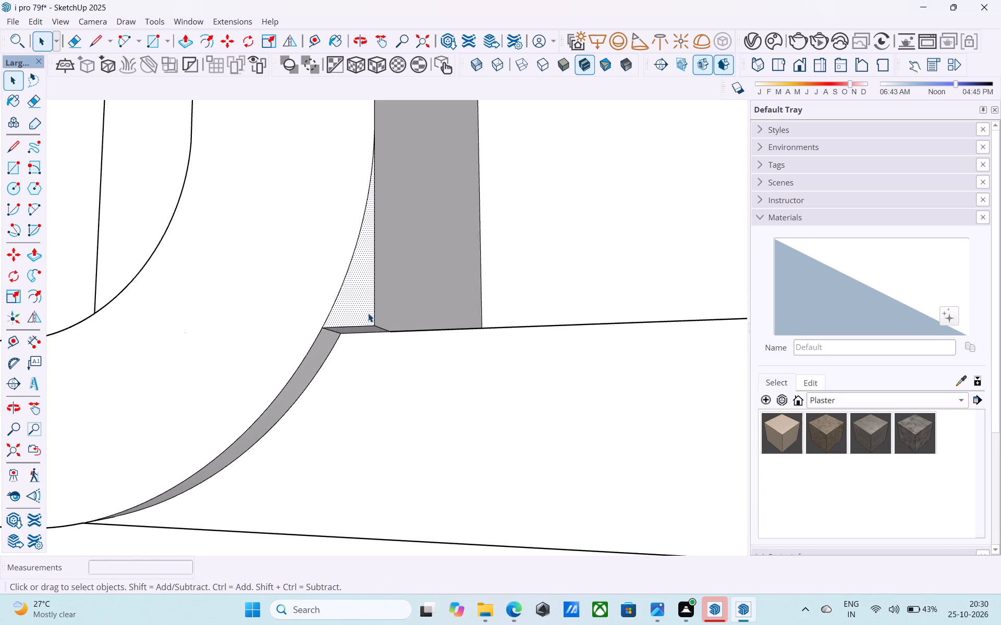
pyautogui.press('p')
pyautogui.click(370, 307)
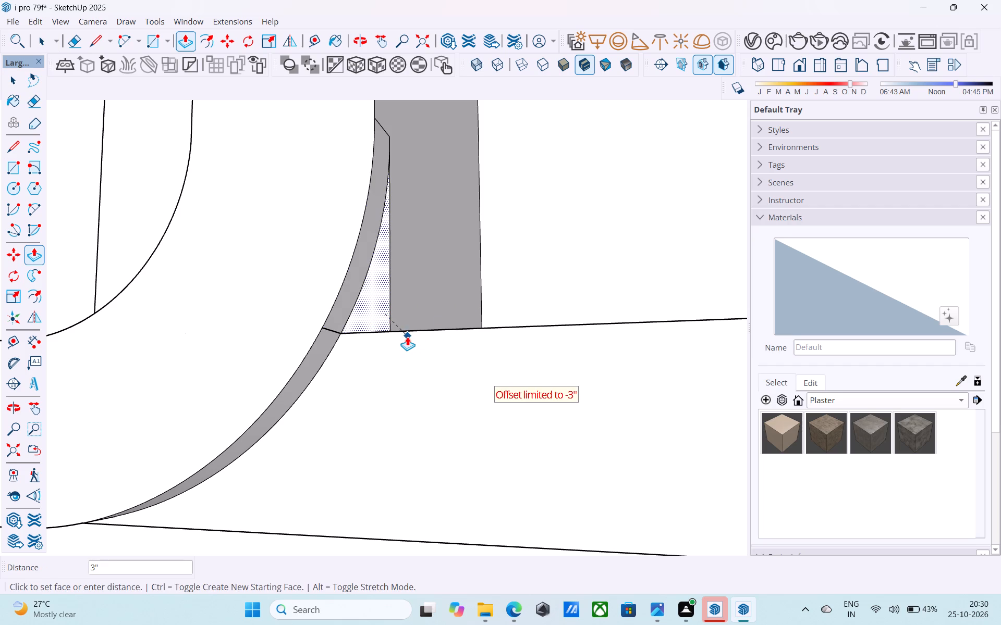
pyautogui.click(407, 336)
# Erase the short leftover edge across the curved strip of the outer corner.
pyautogui.press('space')
pyautogui.scroll(-4, 404, 341)
pyautogui.moveTo(399, 346); pyautogui.dragTo(323, 448, button='middle')
pyautogui.scroll(-1, 351, 360)
pyautogui.scroll(5, 315, 386)
pyautogui.moveTo(325, 381); pyautogui.dragTo(313, 372, button='middle')
pyautogui.press('e')
pyautogui.scroll(3, 323, 374)
pyautogui.click(317, 366)
pyautogui.moveTo(314, 360); pyautogui.dragTo(311, 371)
# Push/Pull the small face between the outer arc and the post's edge back to the tower wall to round the outer corner.
pyautogui.scroll(-6, 319, 376)
pyautogui.moveTo(325, 378); pyautogui.dragTo(328, 417, button='middle')
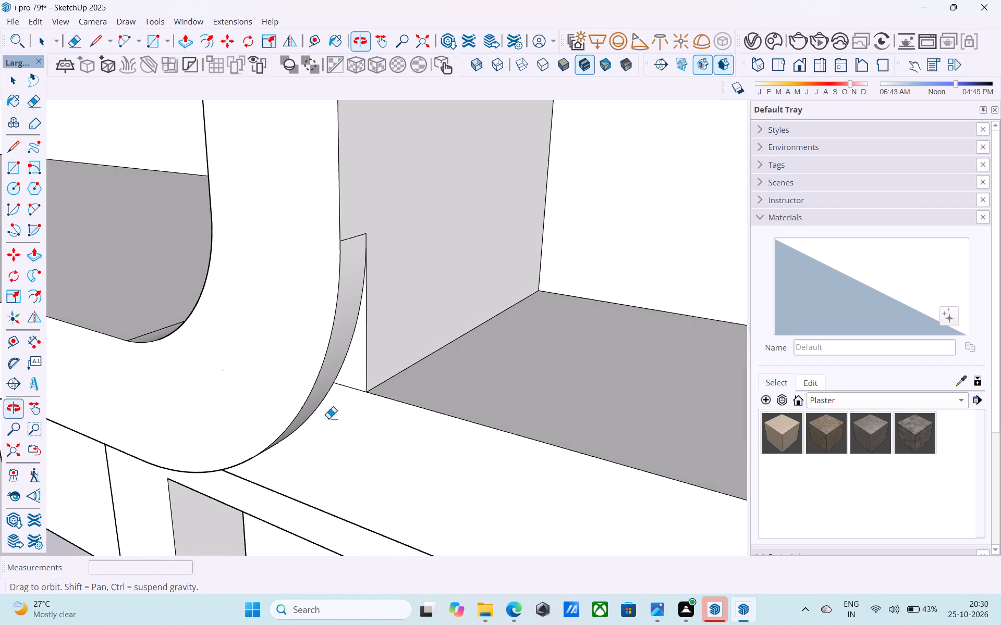
pyautogui.press('space')
pyautogui.click(352, 379)
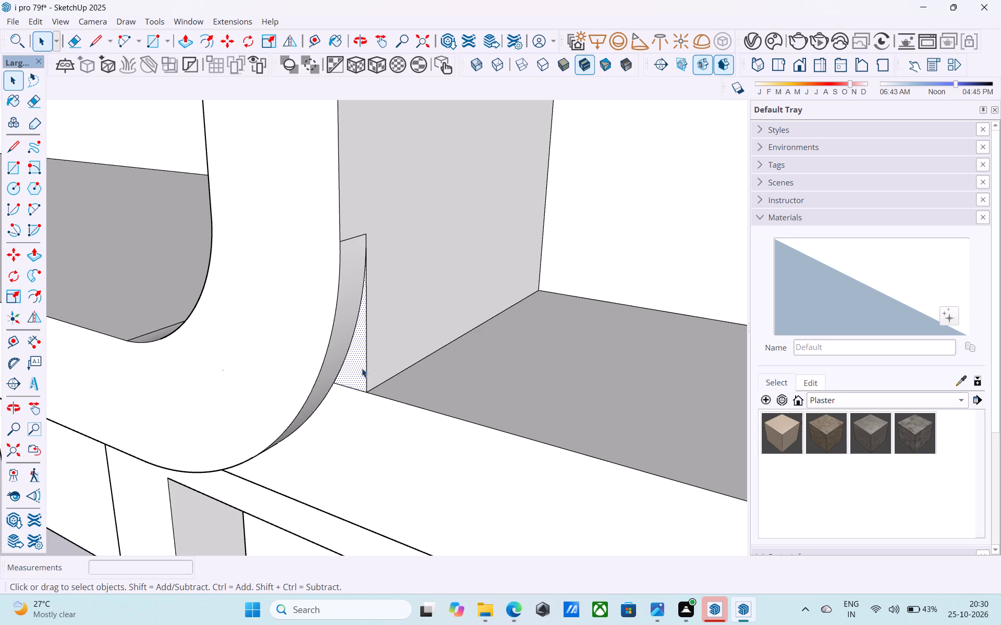
pyautogui.press('p')
pyautogui.click(360, 362)
pyautogui.click(615, 268)
pyautogui.press('space')
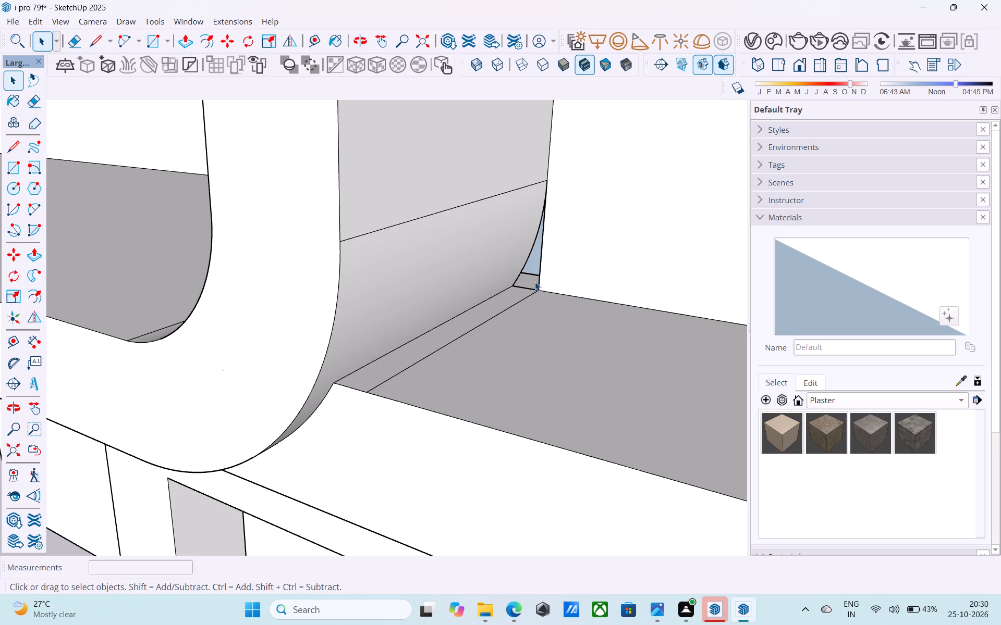
# Draw a line across the small gap at the tower wall from the slab corner to the rear end of the curved surface.
pyautogui.press('l')
pyautogui.scroll(4, 535, 278)
pyautogui.click(539, 309)
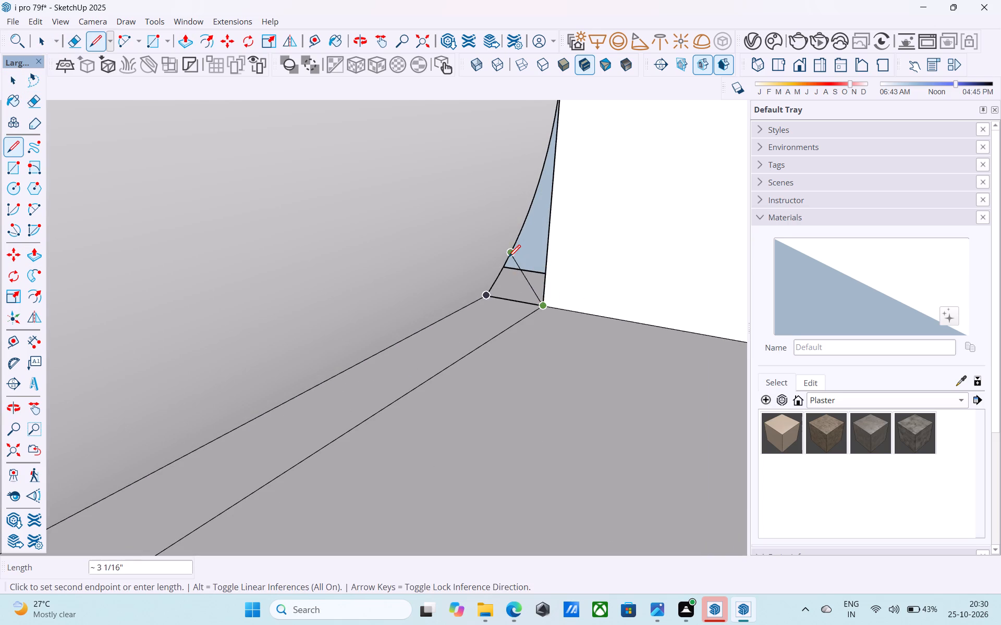
pyautogui.click(508, 258)
pyautogui.press('space')
# Erase the leftover edges around the gap at the tower wall and the extra line along the slab's top.
pyautogui.press('e')
pyautogui.moveTo(517, 265); pyautogui.dragTo(571, 278)
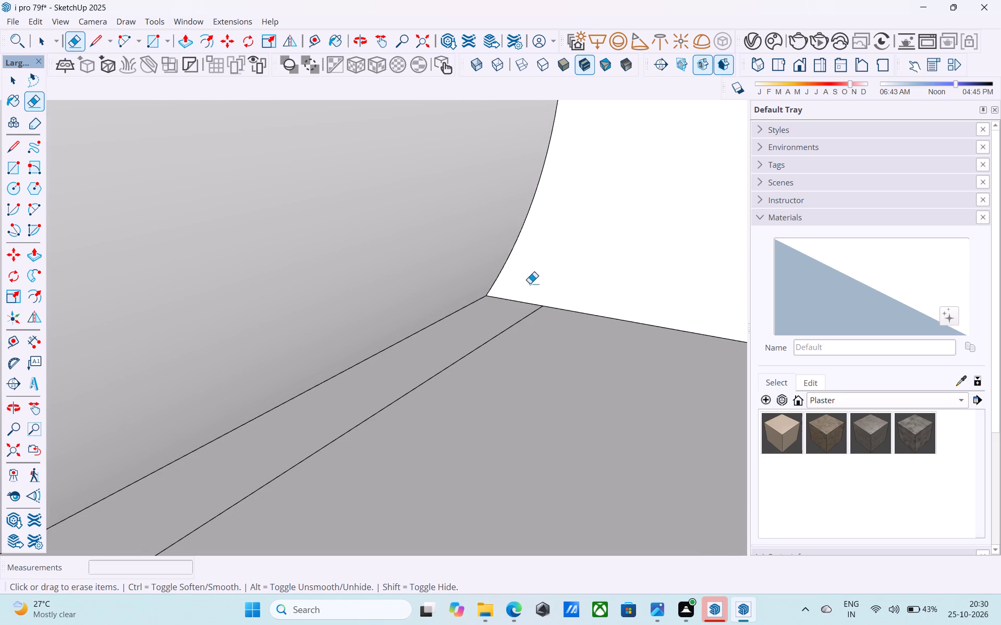
pyautogui.moveTo(484, 333); pyautogui.dragTo(487, 345)
pyautogui.scroll(-9, 501, 353)
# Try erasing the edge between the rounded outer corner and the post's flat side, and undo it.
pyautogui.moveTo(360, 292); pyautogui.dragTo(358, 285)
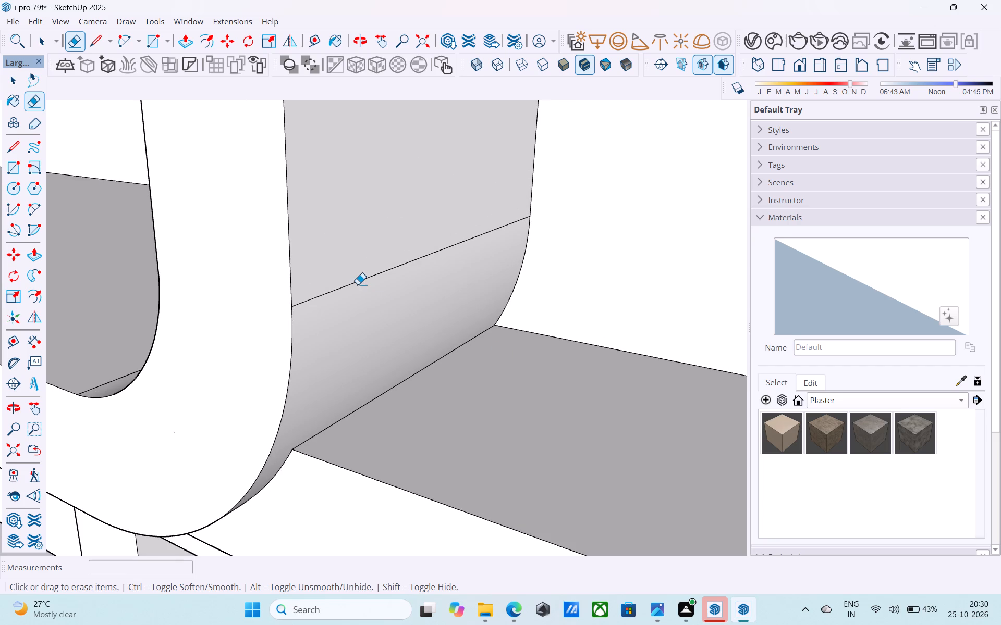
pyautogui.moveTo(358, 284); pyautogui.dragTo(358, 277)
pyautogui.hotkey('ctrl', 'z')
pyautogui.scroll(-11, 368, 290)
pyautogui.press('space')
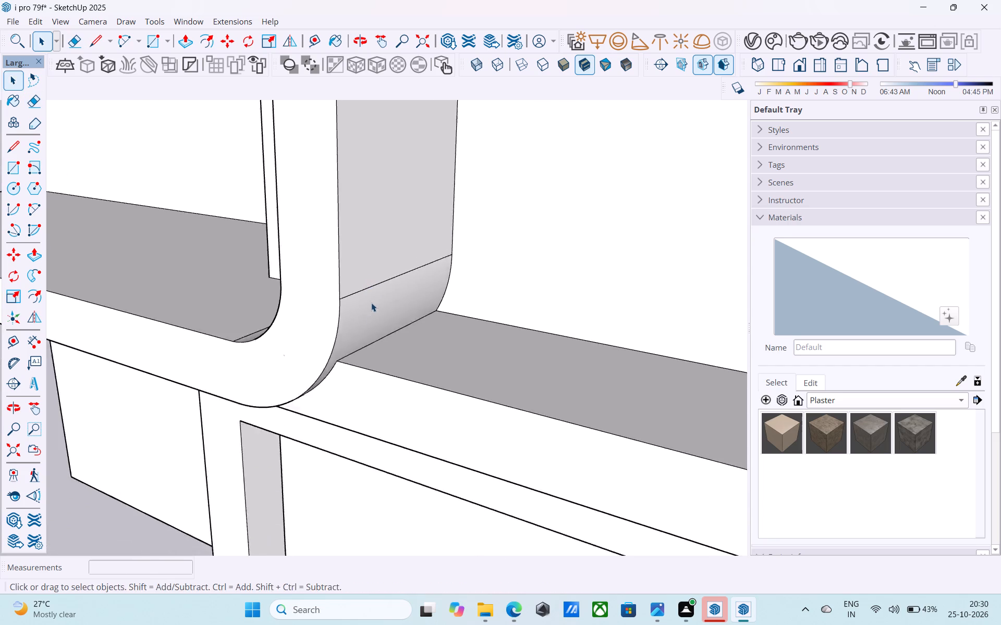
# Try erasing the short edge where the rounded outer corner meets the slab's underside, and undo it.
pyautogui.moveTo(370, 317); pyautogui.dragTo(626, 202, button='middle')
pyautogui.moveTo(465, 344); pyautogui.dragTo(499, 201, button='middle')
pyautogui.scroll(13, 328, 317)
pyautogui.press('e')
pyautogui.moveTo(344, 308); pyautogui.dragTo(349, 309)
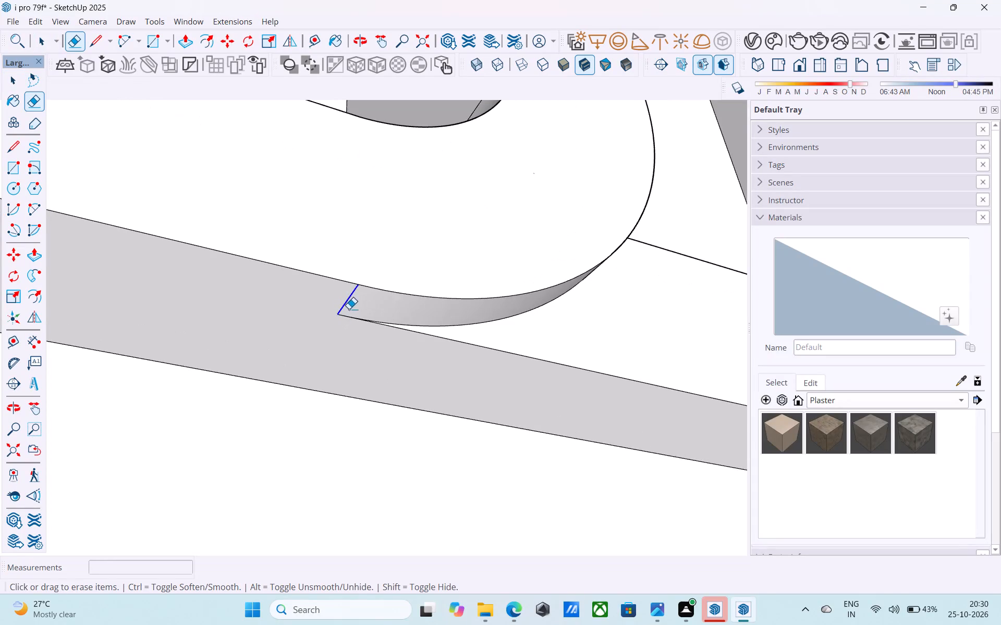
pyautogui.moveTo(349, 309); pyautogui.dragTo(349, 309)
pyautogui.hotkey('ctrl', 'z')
# Examine the rounded post, both slabs and the facade frame from several angles around the building.
pyautogui.moveTo(416, 312); pyautogui.dragTo(282, 296, button='middle')
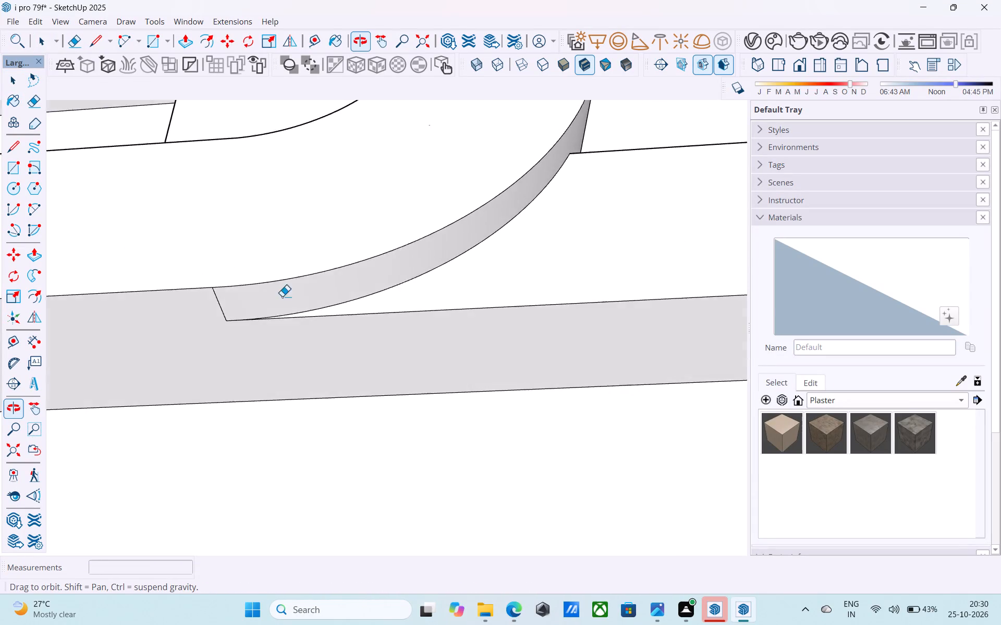
pyautogui.moveTo(282, 296); pyautogui.dragTo(278, 295, button='middle')
pyautogui.scroll(-16, 440, 294)
pyautogui.moveTo(473, 304); pyautogui.dragTo(493, 508, button='middle')
pyautogui.scroll(-7, 502, 483)
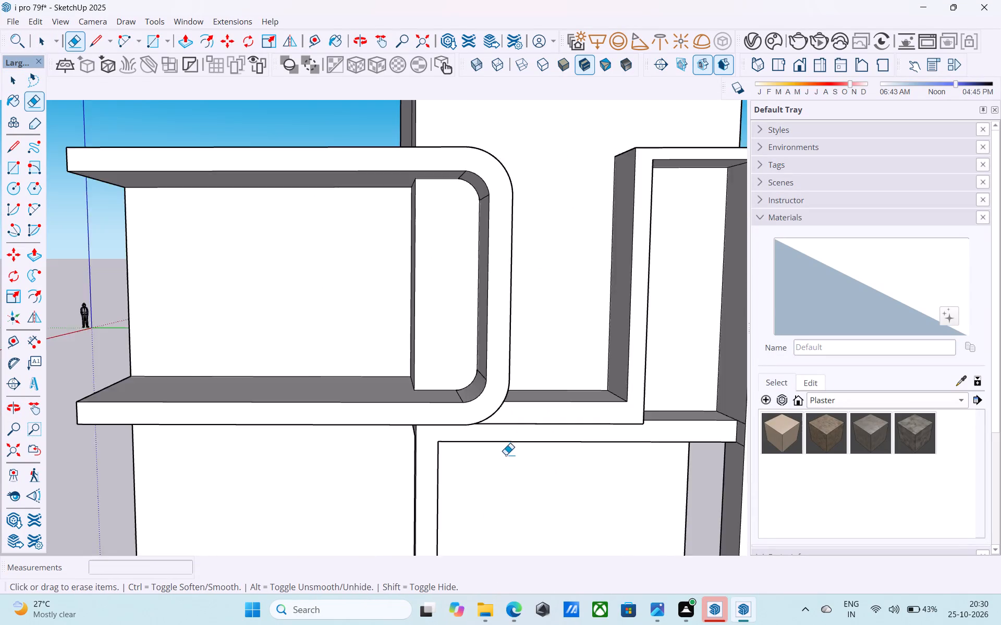
pyautogui.scroll(-7, 506, 455)
pyautogui.moveTo(507, 454); pyautogui.dragTo(433, 442, button='middle')
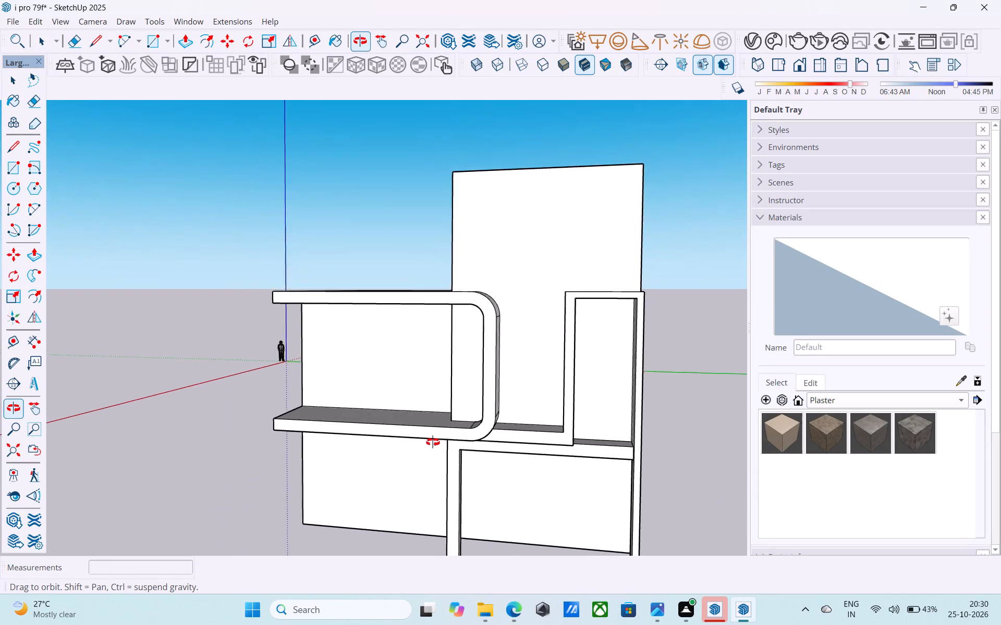
pyautogui.moveTo(433, 442); pyautogui.dragTo(414, 500, button='middle')
pyautogui.moveTo(446, 457); pyautogui.dragTo(504, 336, button='middle')
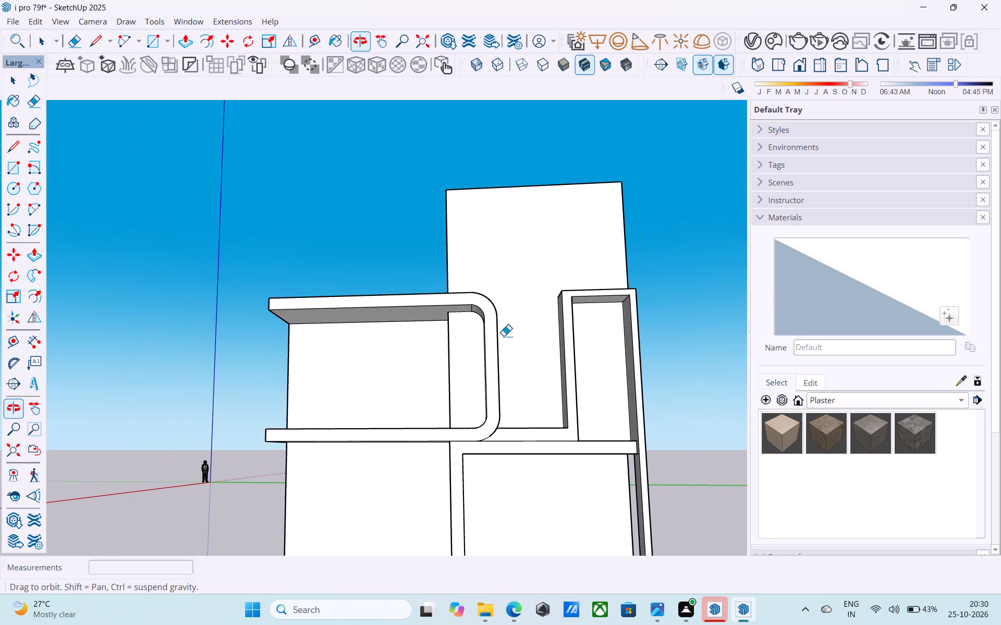
pyautogui.scroll(4, 504, 336)
pyautogui.scroll(-1, 503, 342)
pyautogui.moveTo(502, 343); pyautogui.dragTo(512, 342, button='middle')
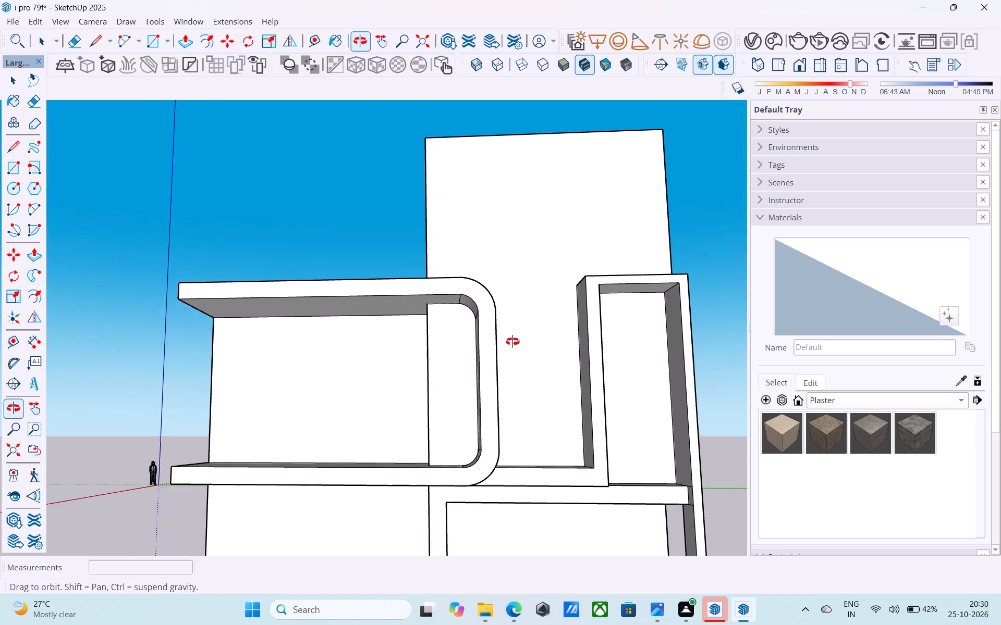
pyautogui.moveTo(512, 342); pyautogui.dragTo(507, 334, button='middle')
pyautogui.scroll(-5, 474, 321)
pyautogui.moveTo(456, 364); pyautogui.dragTo(331, 438, button='middle')
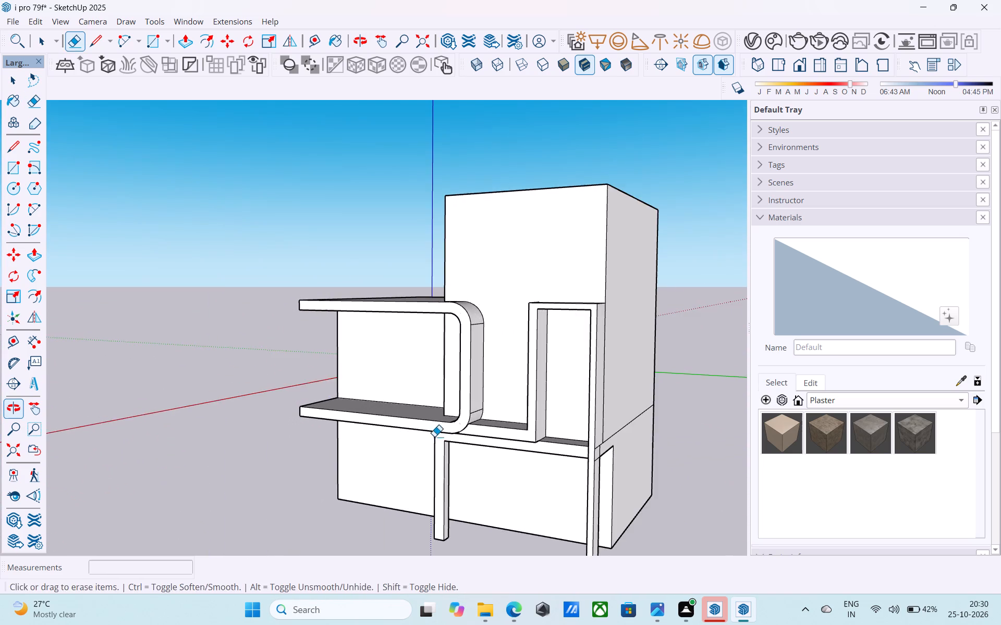
pyautogui.moveTo(369, 432); pyautogui.dragTo(738, 402, button='middle')
pyautogui.moveTo(451, 388); pyautogui.dragTo(495, 309, button='middle')
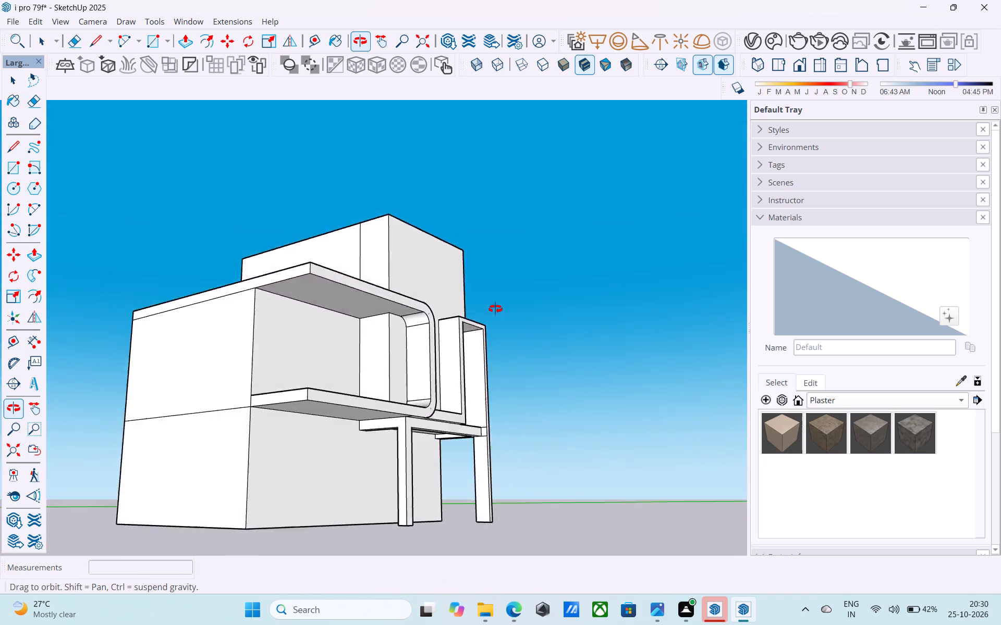
pyautogui.moveTo(495, 309); pyautogui.dragTo(179, 387, button='middle')
pyautogui.scroll(6, 355, 434)
pyautogui.moveTo(433, 445); pyautogui.dragTo(204, 435, button='middle')
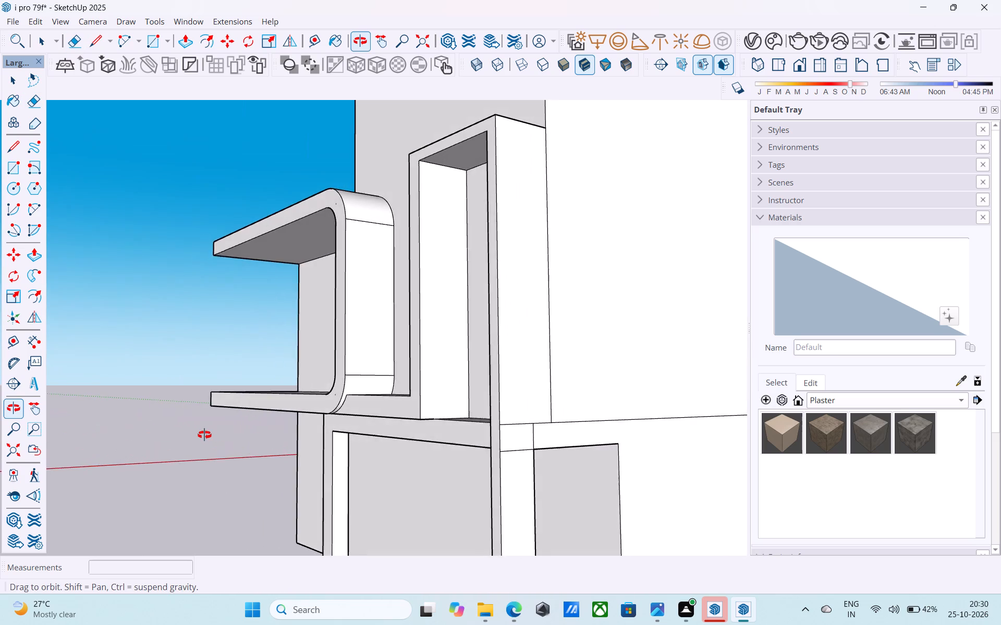
pyautogui.moveTo(204, 435); pyautogui.dragTo(177, 498, button='middle')
pyautogui.moveTo(312, 374); pyautogui.dragTo(362, 530, button='middle')
pyautogui.scroll(5, 387, 274)
pyautogui.moveTo(316, 256); pyautogui.dragTo(387, 253, button='middle')
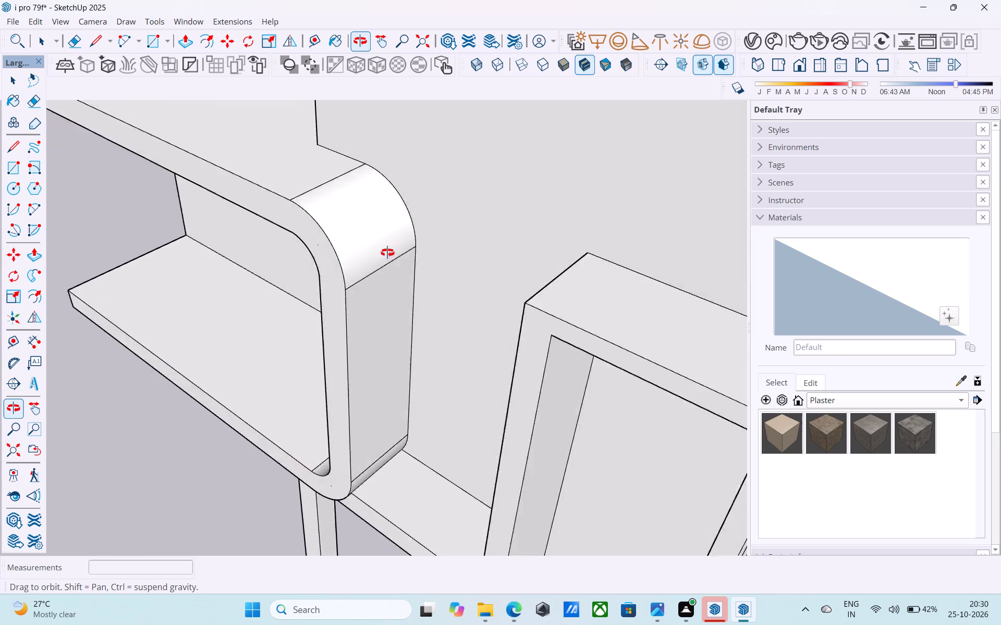
pyautogui.moveTo(387, 253); pyautogui.dragTo(531, 259, button='middle')
pyautogui.scroll(1, 531, 259)
pyautogui.scroll(-10, 529, 260)
pyautogui.moveTo(406, 353); pyautogui.dragTo(445, 264, button='middle')
pyautogui.scroll(2, 448, 266)
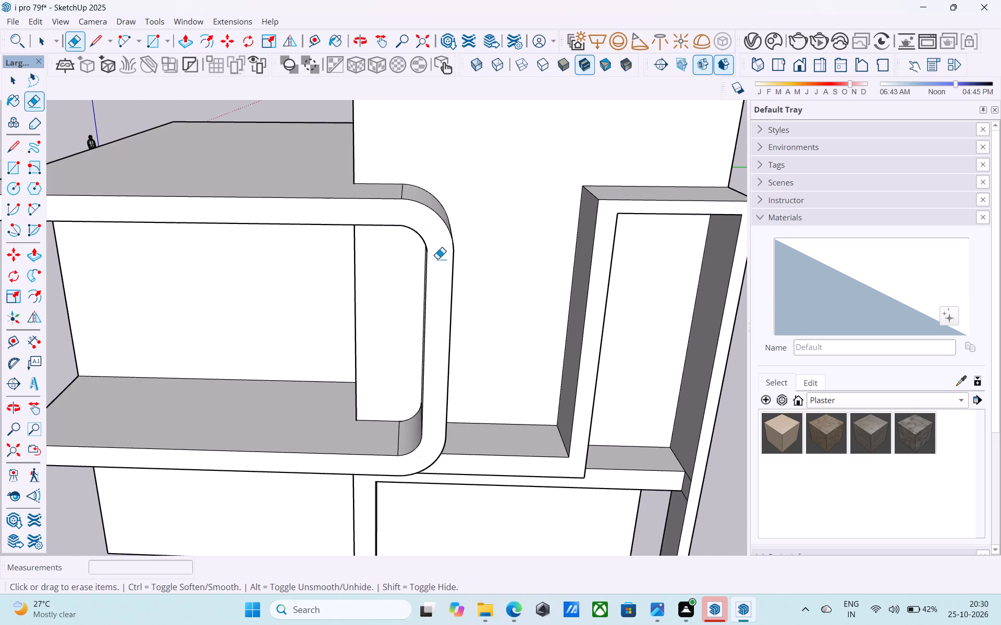
# Save the model.
pyautogui.press('space')
pyautogui.hotkey('ctrl', 's')
# Examine the tower, both slabs, the rounded post and the facade frame from several angles.
pyautogui.scroll(-4, 437, 260)
pyautogui.moveTo(435, 268); pyautogui.dragTo(452, 258, button='middle')
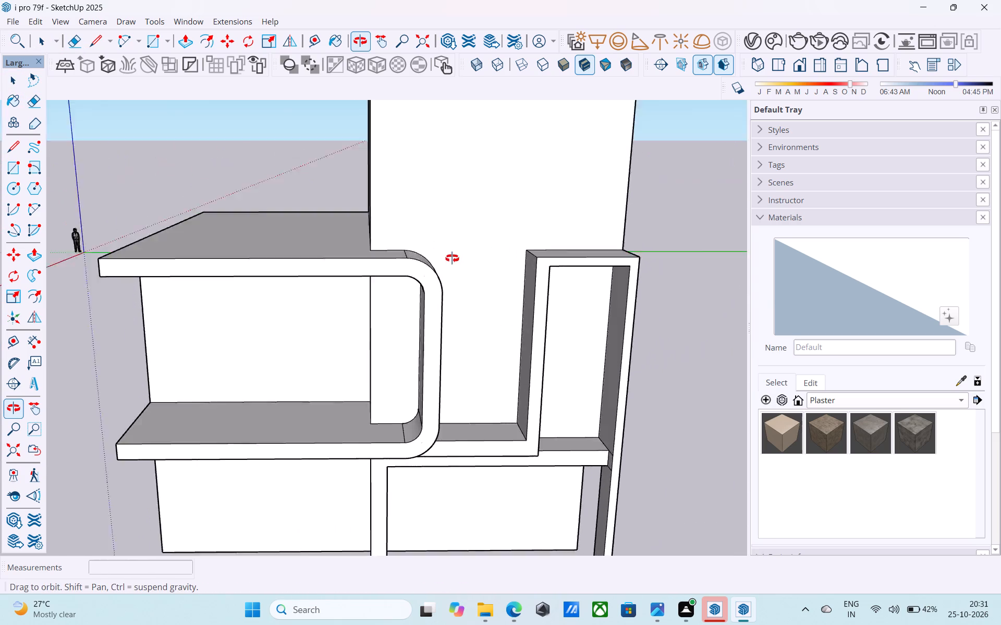
pyautogui.moveTo(452, 258); pyautogui.dragTo(456, 237, button='middle')
pyautogui.keyDown('shift'); pyautogui.moveTo(427, 310); pyautogui.dragTo(594, 340, button='middle'); pyautogui.keyUp('shift')
pyautogui.scroll(-5, 560, 320)
pyautogui.keyDown('shift'); pyautogui.moveTo(527, 351); pyautogui.dragTo(523, 381, button='middle'); pyautogui.keyUp('shift')
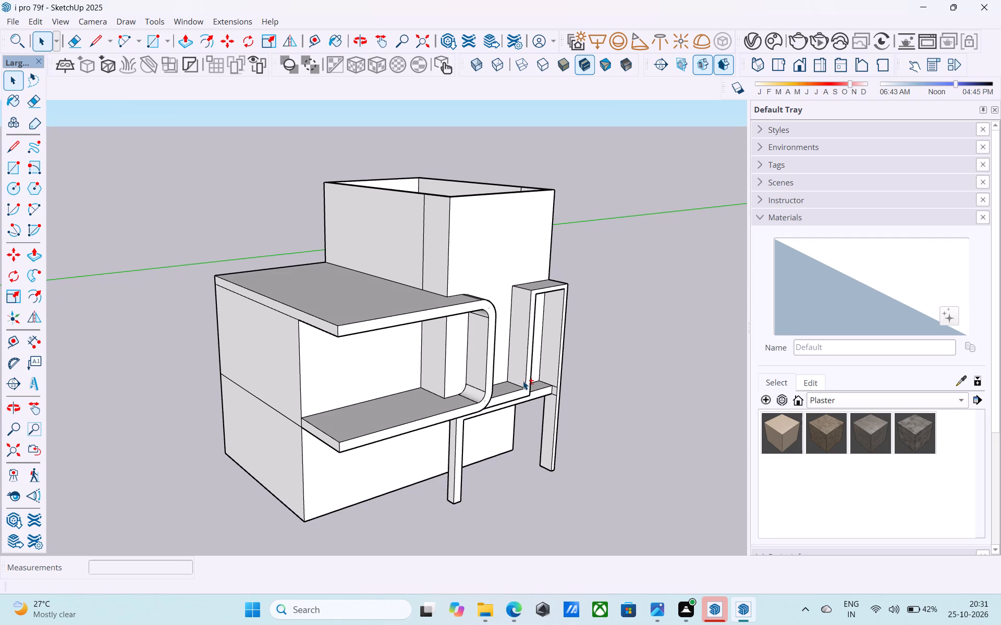
pyautogui.middleClick(520, 382)
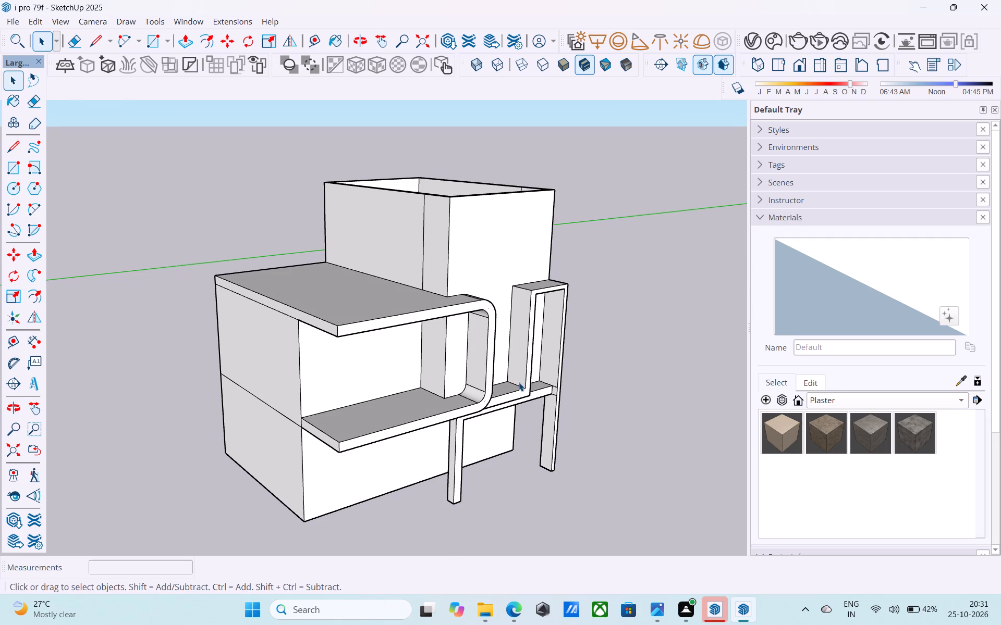
pyautogui.moveTo(519, 382); pyautogui.dragTo(422, 385, button='middle')
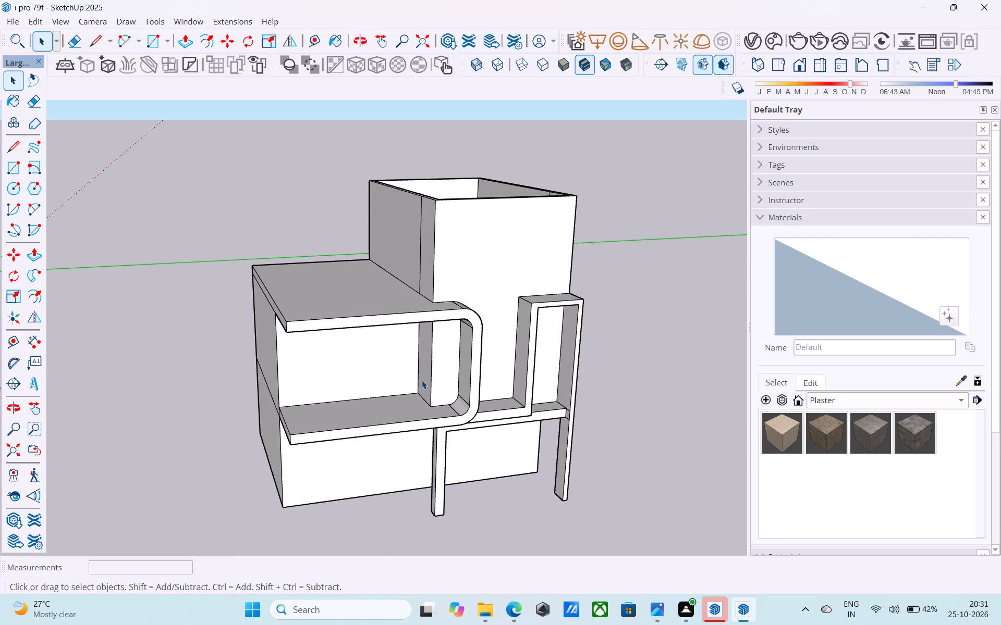
pyautogui.moveTo(408, 401); pyautogui.dragTo(470, 407, button='middle')
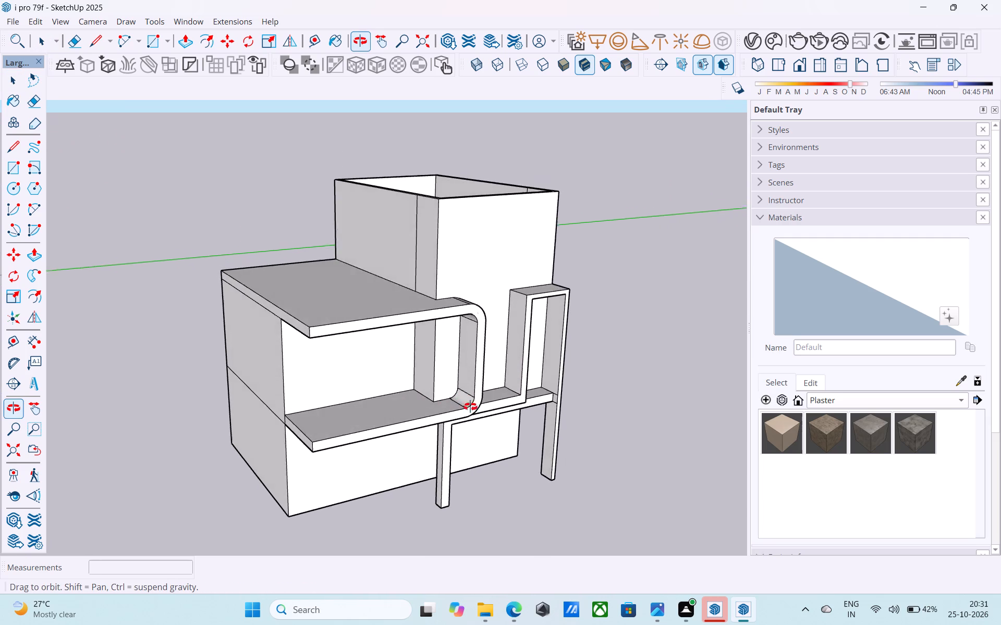
pyautogui.moveTo(470, 407); pyautogui.dragTo(475, 421, button='middle')
# Copy the upper slab's top side edge 6" inward across its top face.
pyautogui.scroll(6, 366, 352)
pyautogui.moveTo(287, 324); pyautogui.dragTo(355, 403, button='middle')
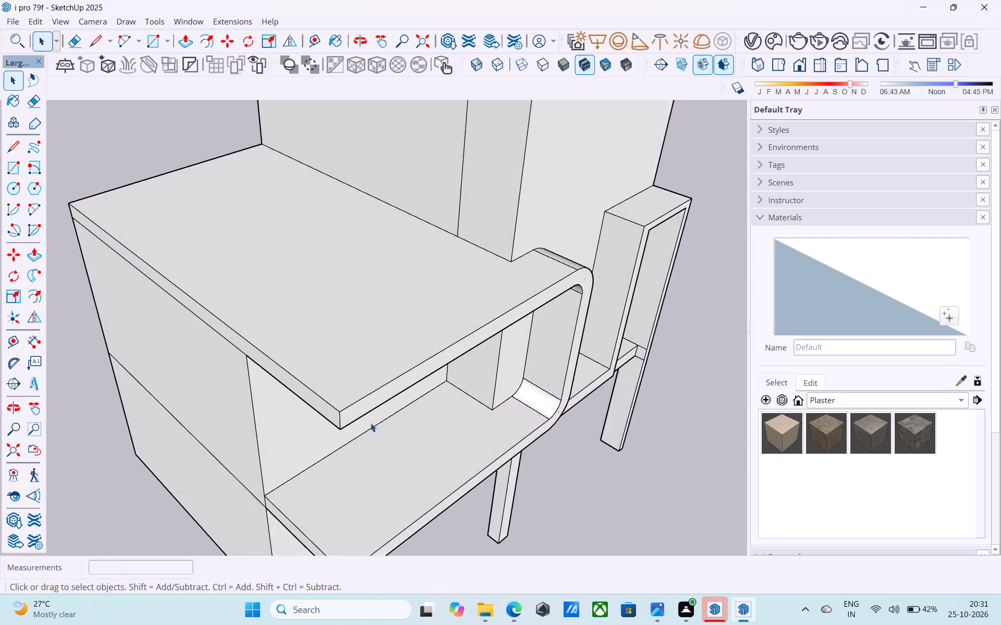
pyautogui.scroll(5, 350, 417)
pyautogui.scroll(-5, 341, 391)
pyautogui.moveTo(340, 383); pyautogui.dragTo(329, 425, button='middle')
pyautogui.scroll(-6, 371, 329)
pyautogui.moveTo(356, 404); pyautogui.dragTo(352, 395, button='middle')
pyautogui.scroll(9, 350, 391)
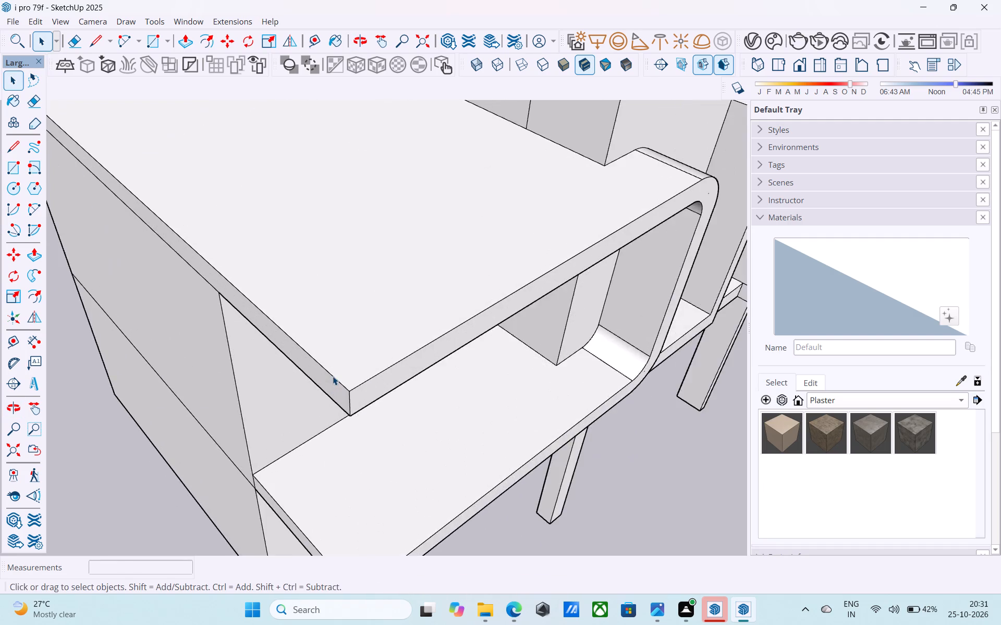
pyautogui.scroll(4, 333, 376)
pyautogui.click(333, 376)
pyautogui.press('m')
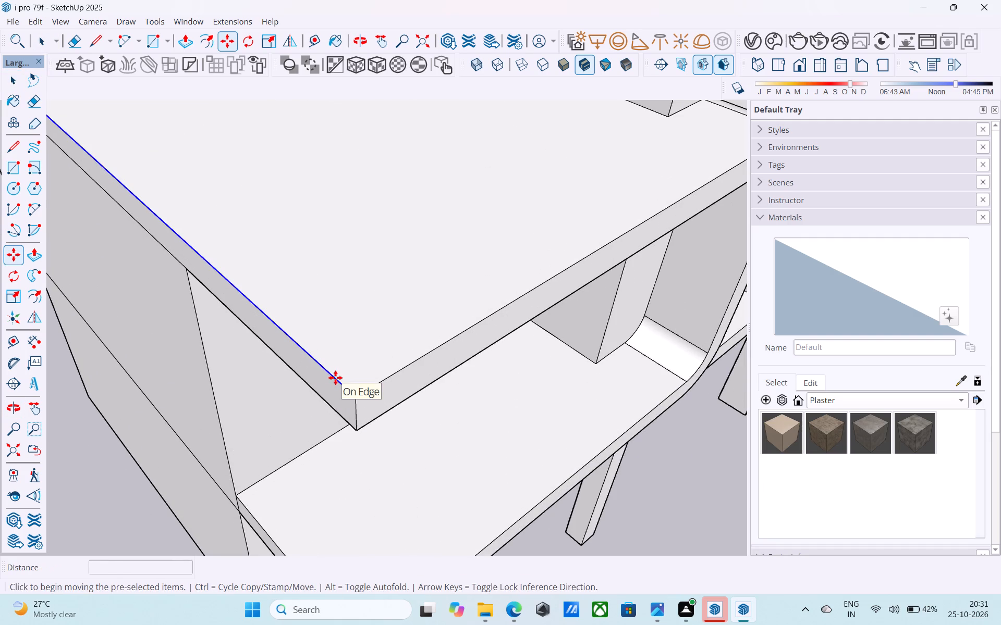
pyautogui.scroll(4, 345, 395)
pyautogui.click(360, 401)
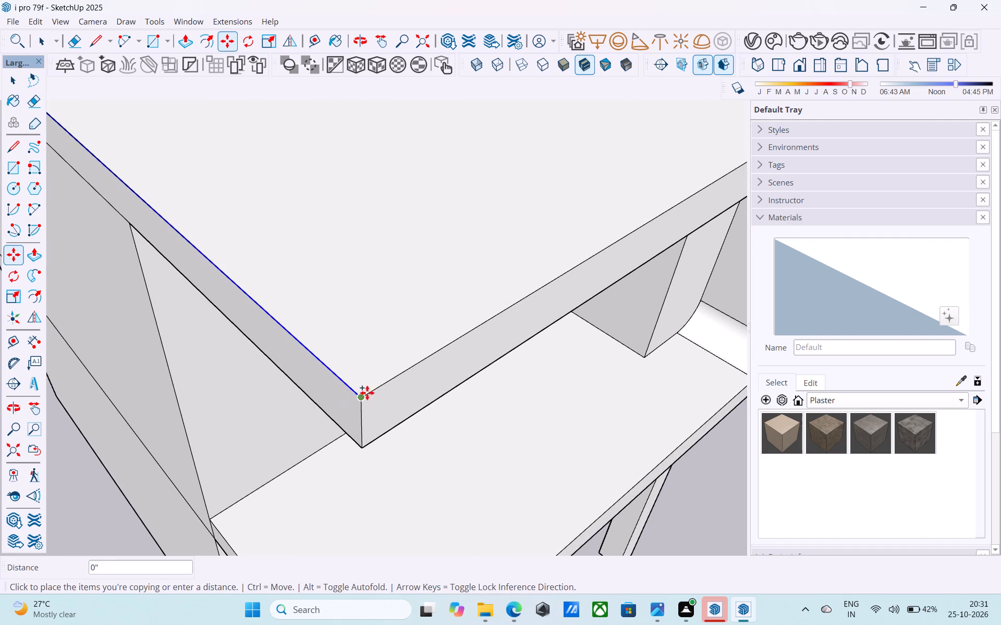
pyautogui.write('6"')
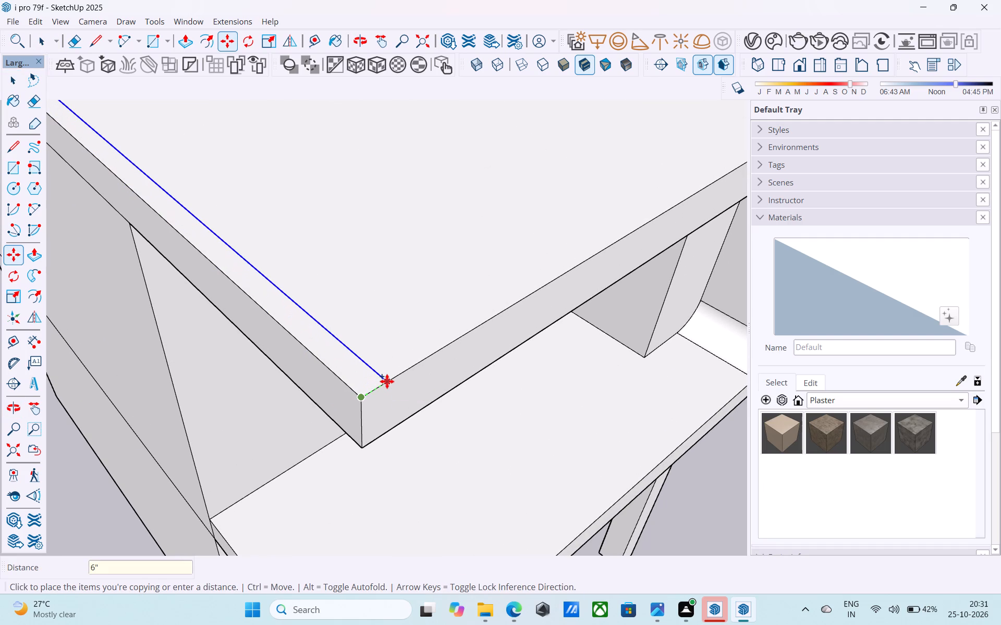
pyautogui.press('Return')
pyautogui.press('space')
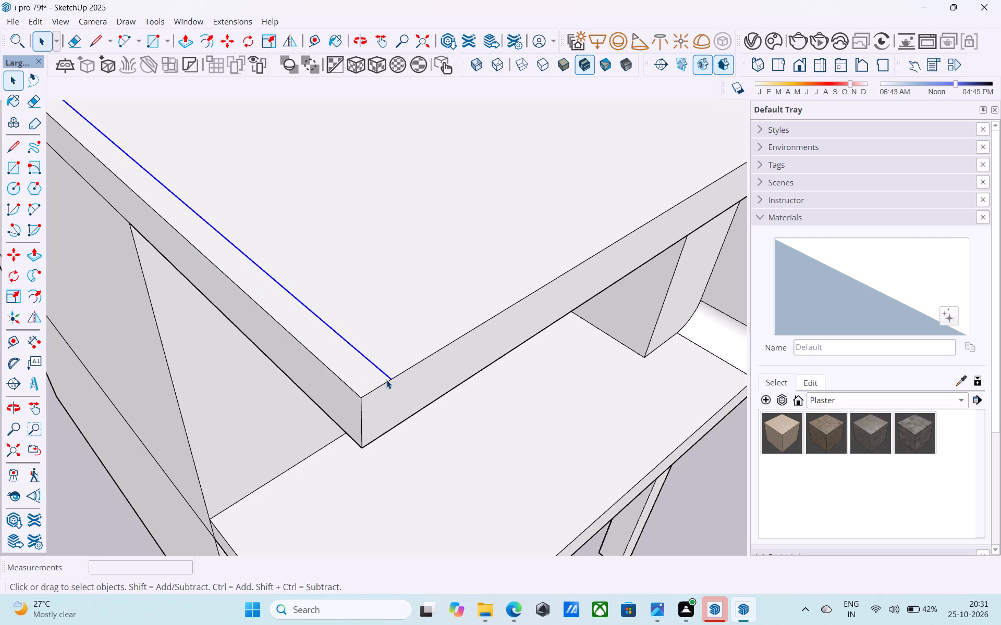
# Copy the upper slab's top front edge 6" inward and erase the leftover stub beyond the inner corner.
pyautogui.click(392, 377)
pyautogui.press('m')
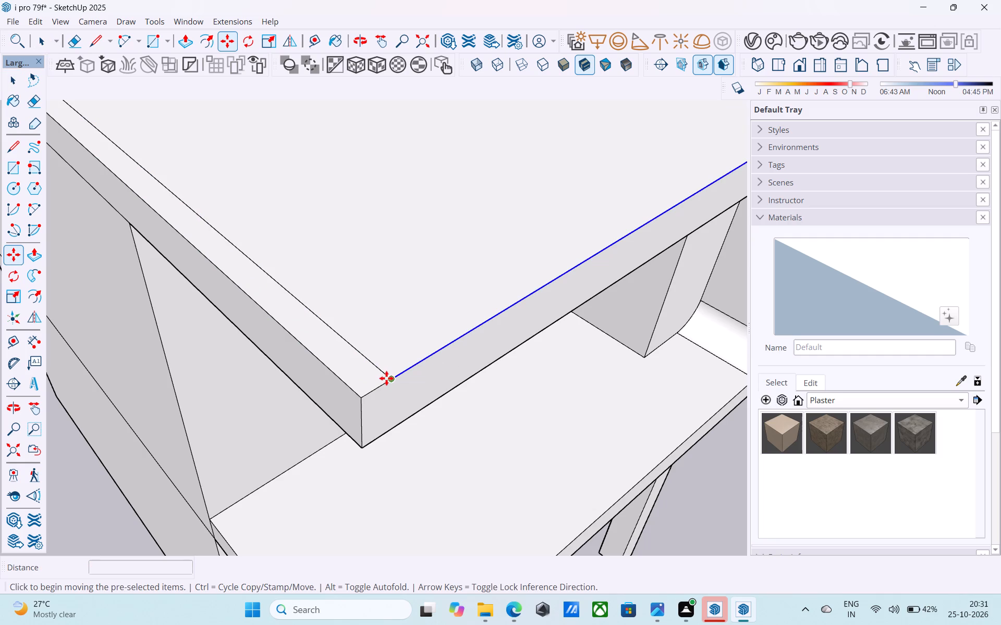
pyautogui.click(385, 378)
pyautogui.click(365, 361)
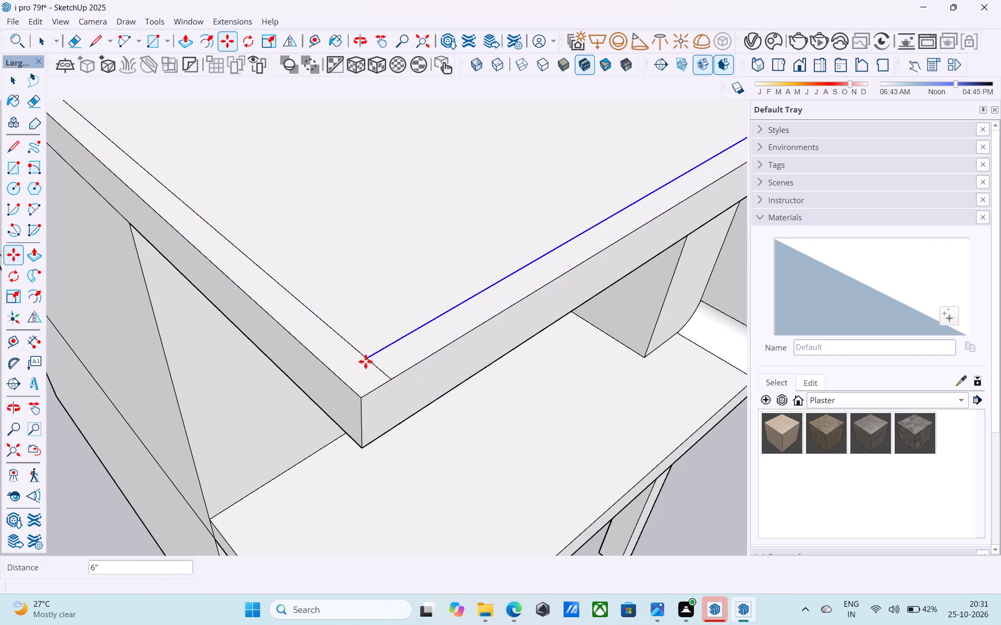
pyautogui.press('e')
pyautogui.moveTo(385, 366); pyautogui.dragTo(377, 368)
pyautogui.press('space')
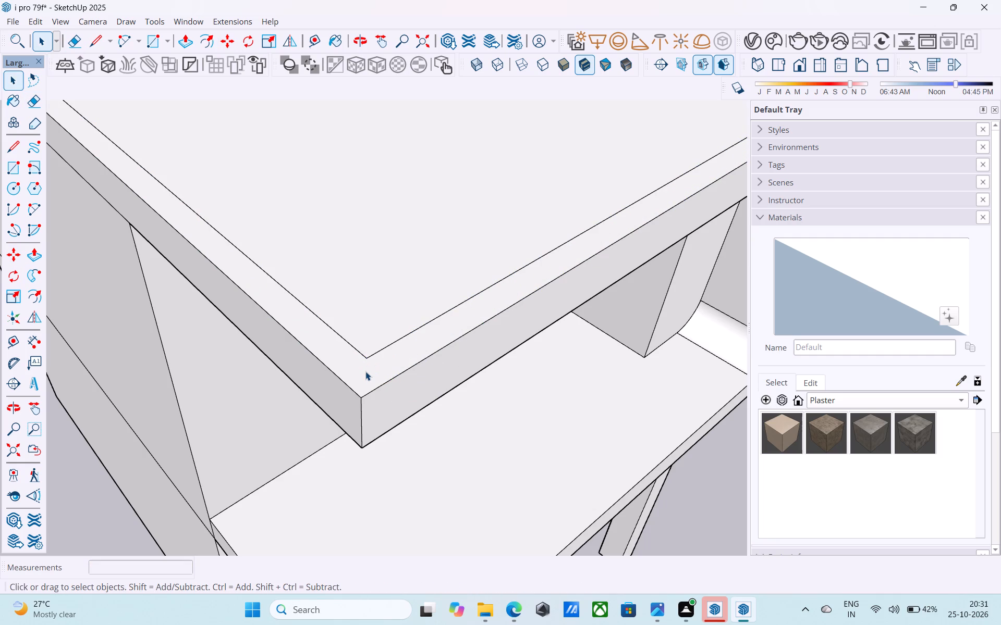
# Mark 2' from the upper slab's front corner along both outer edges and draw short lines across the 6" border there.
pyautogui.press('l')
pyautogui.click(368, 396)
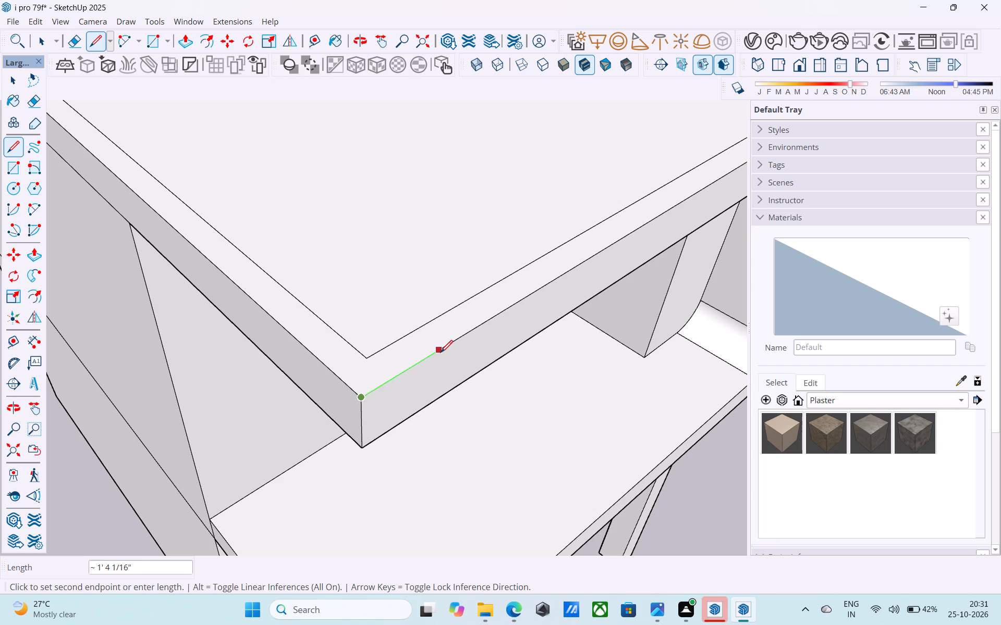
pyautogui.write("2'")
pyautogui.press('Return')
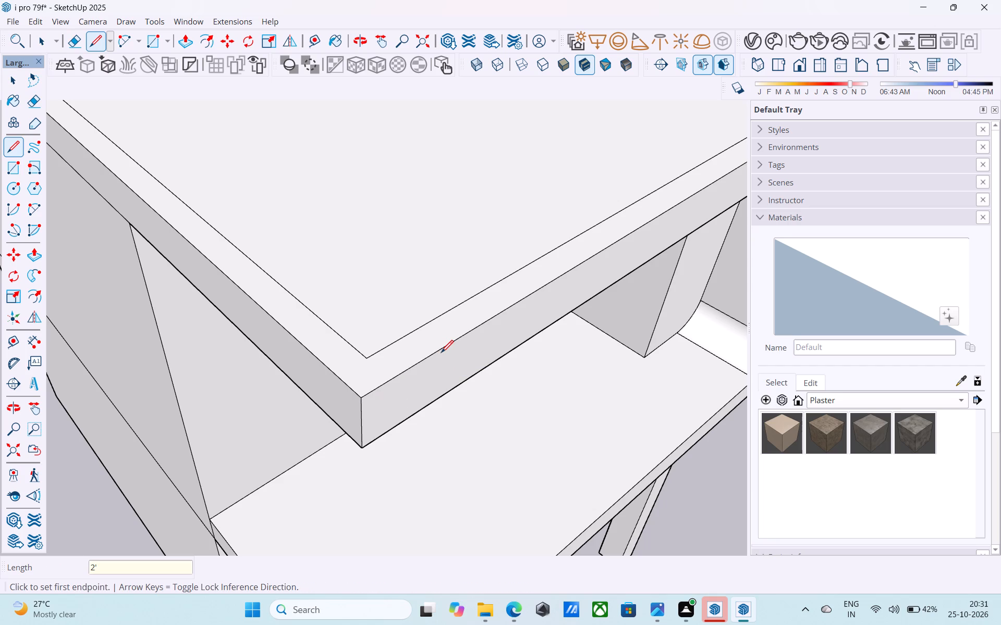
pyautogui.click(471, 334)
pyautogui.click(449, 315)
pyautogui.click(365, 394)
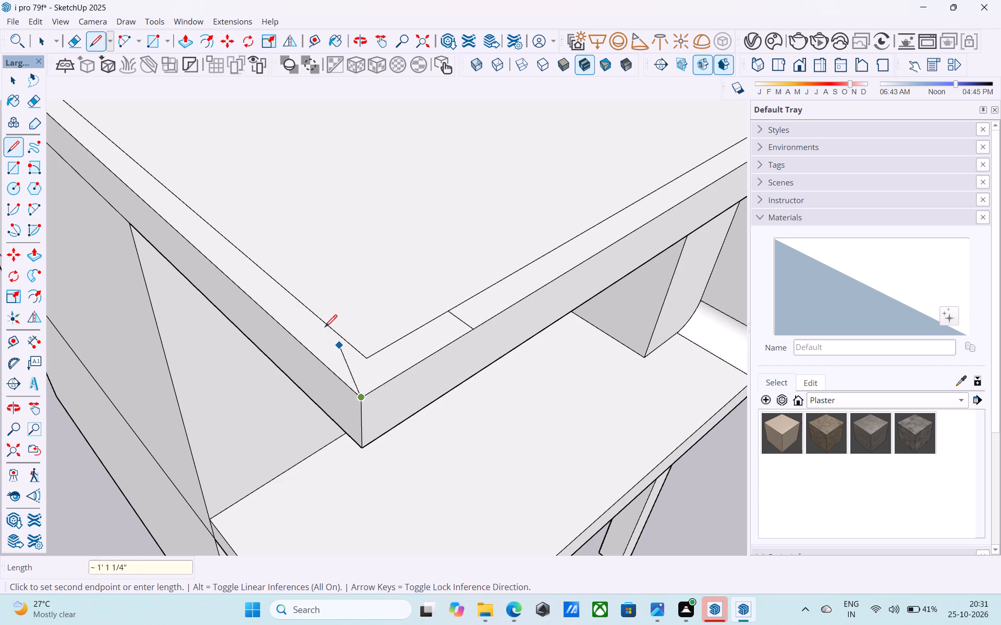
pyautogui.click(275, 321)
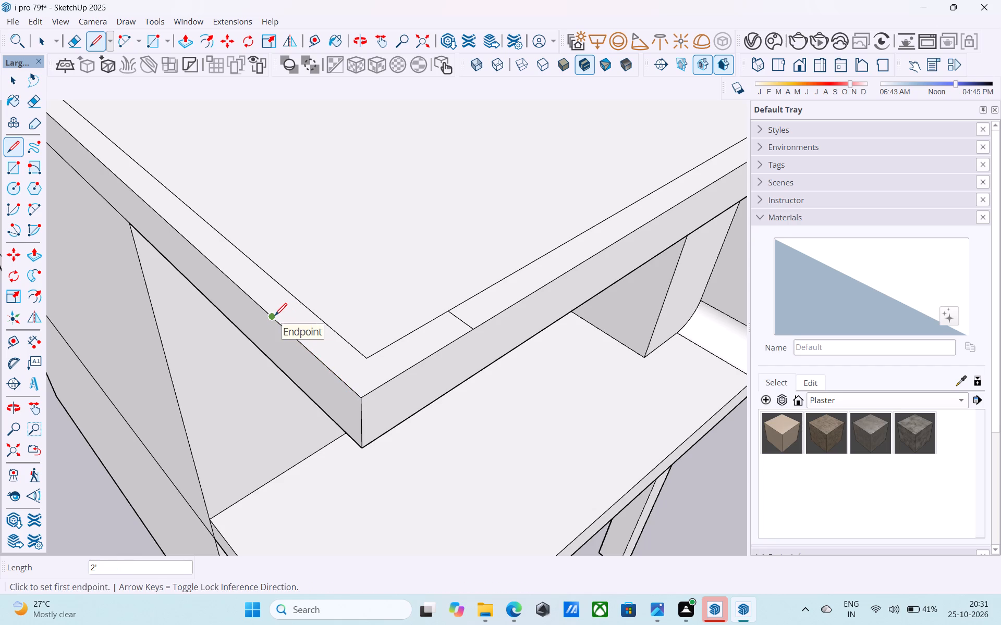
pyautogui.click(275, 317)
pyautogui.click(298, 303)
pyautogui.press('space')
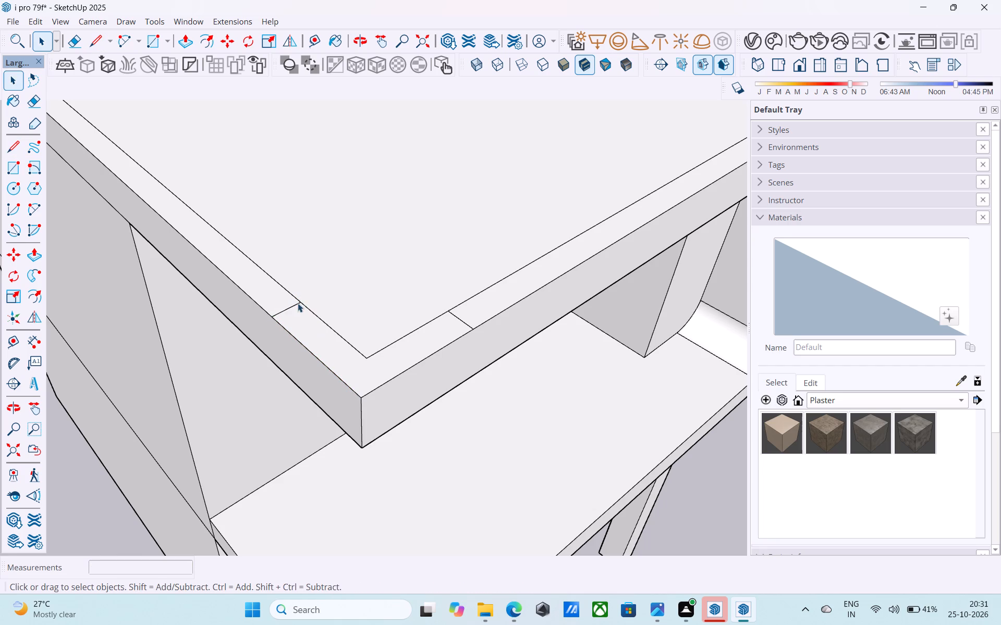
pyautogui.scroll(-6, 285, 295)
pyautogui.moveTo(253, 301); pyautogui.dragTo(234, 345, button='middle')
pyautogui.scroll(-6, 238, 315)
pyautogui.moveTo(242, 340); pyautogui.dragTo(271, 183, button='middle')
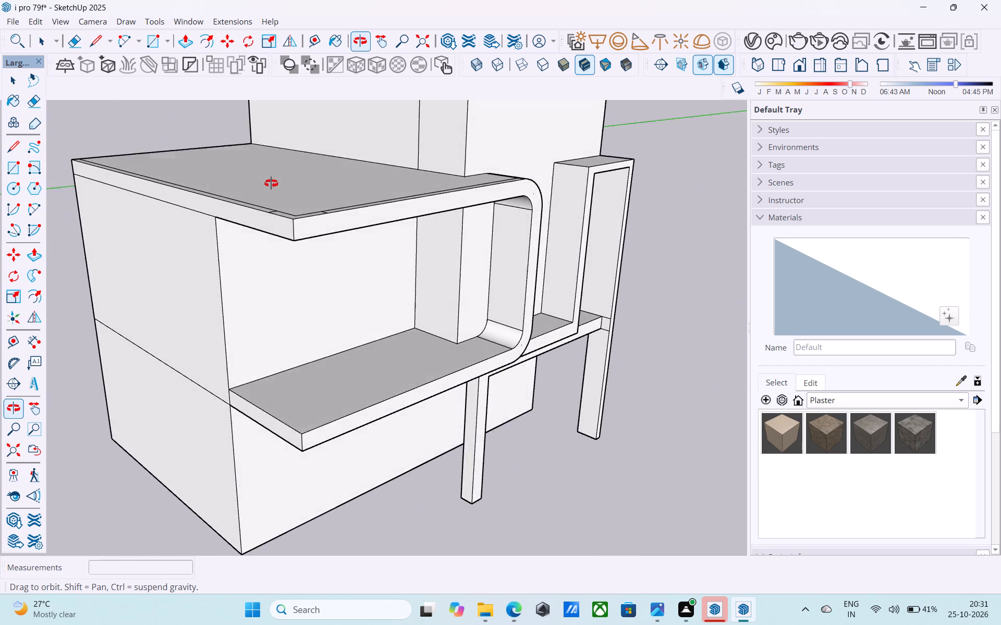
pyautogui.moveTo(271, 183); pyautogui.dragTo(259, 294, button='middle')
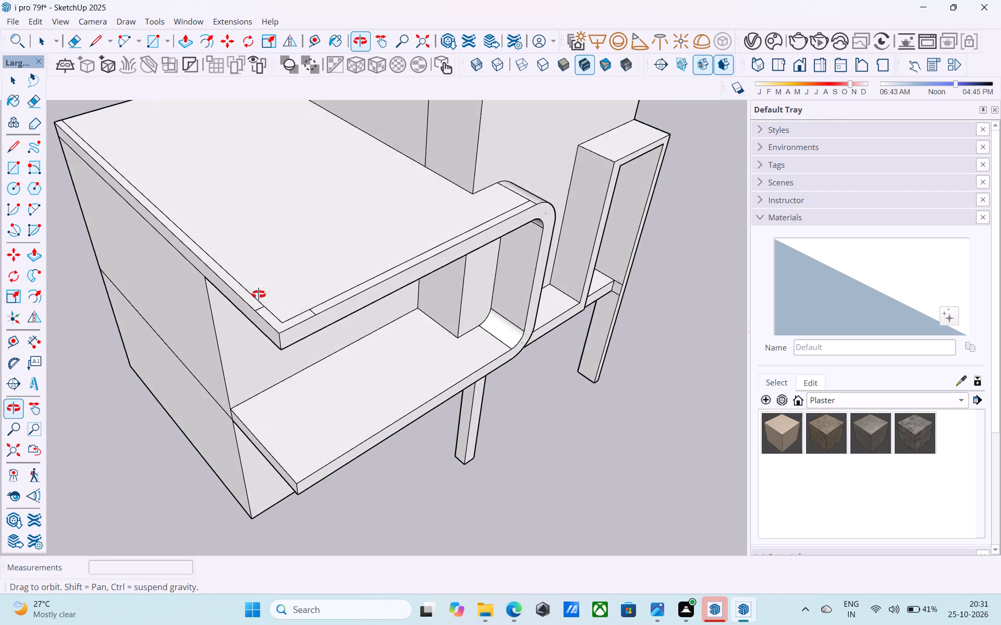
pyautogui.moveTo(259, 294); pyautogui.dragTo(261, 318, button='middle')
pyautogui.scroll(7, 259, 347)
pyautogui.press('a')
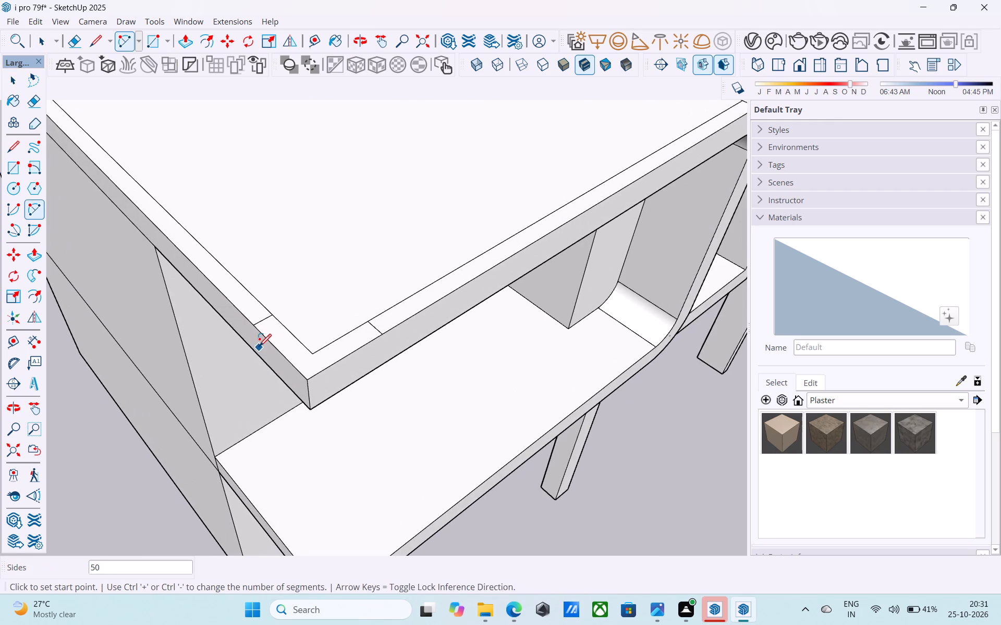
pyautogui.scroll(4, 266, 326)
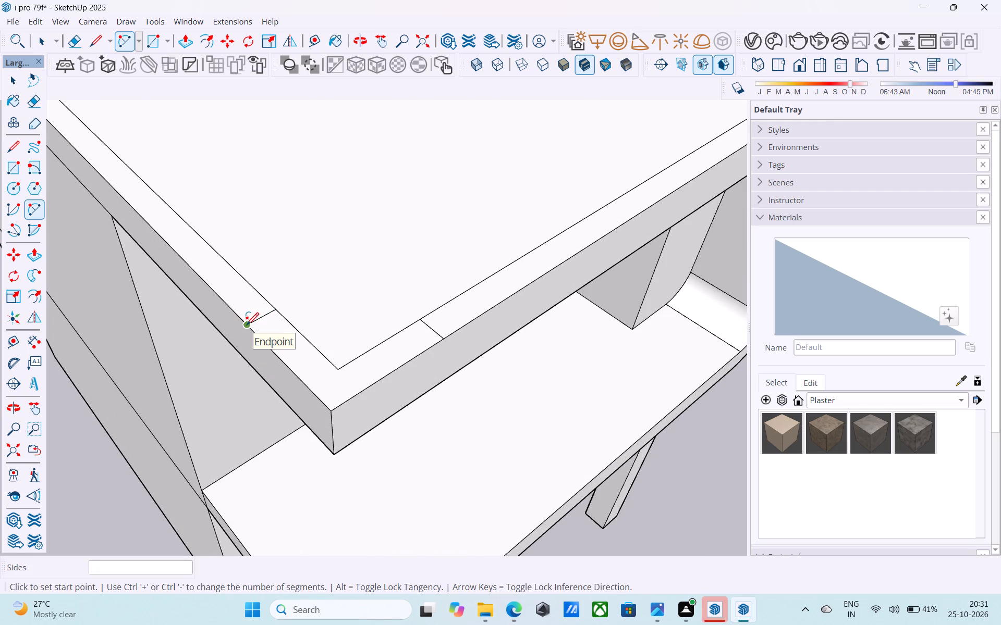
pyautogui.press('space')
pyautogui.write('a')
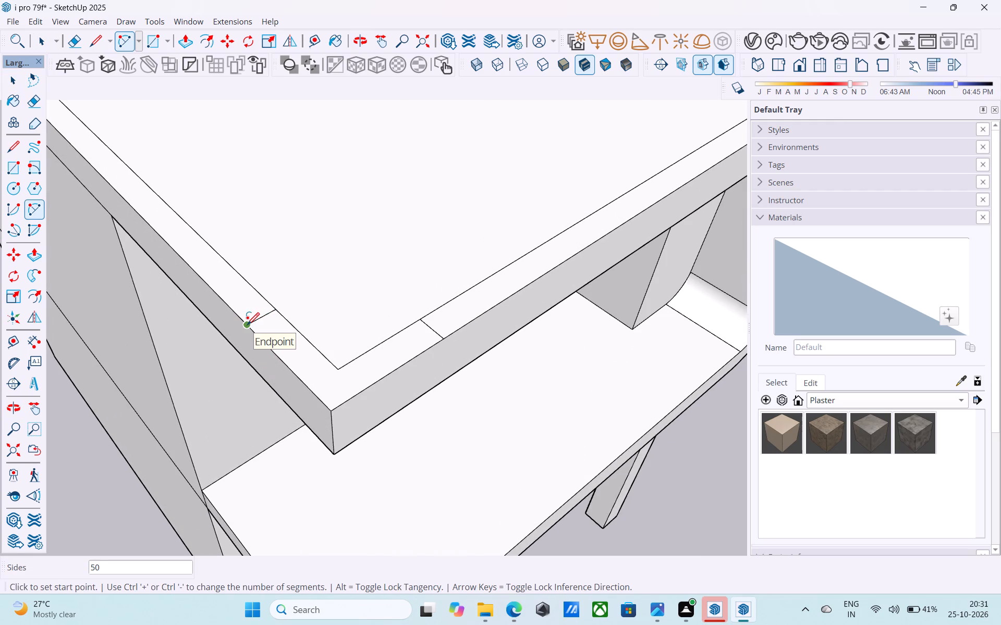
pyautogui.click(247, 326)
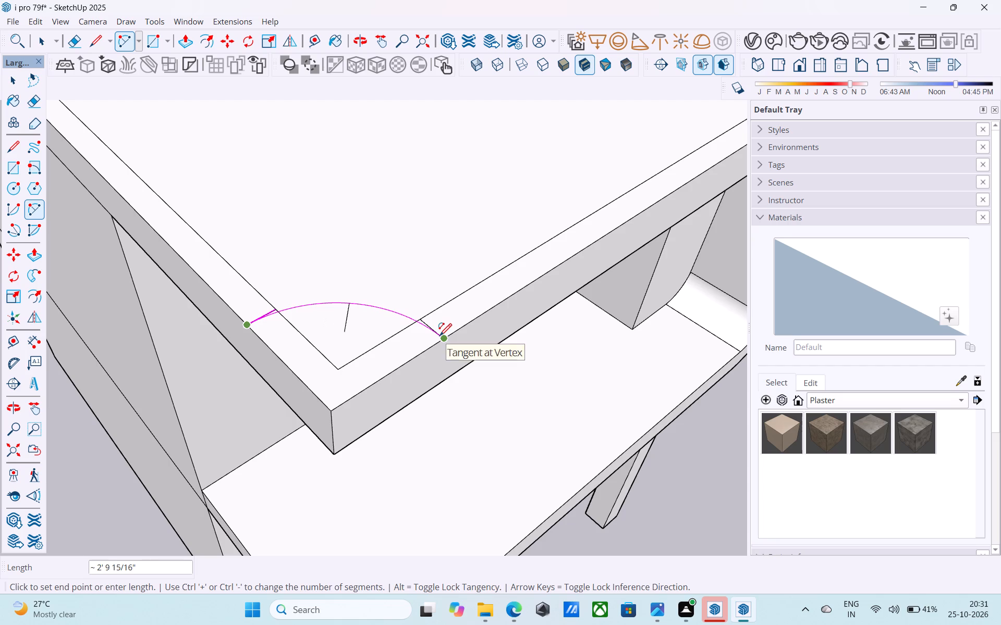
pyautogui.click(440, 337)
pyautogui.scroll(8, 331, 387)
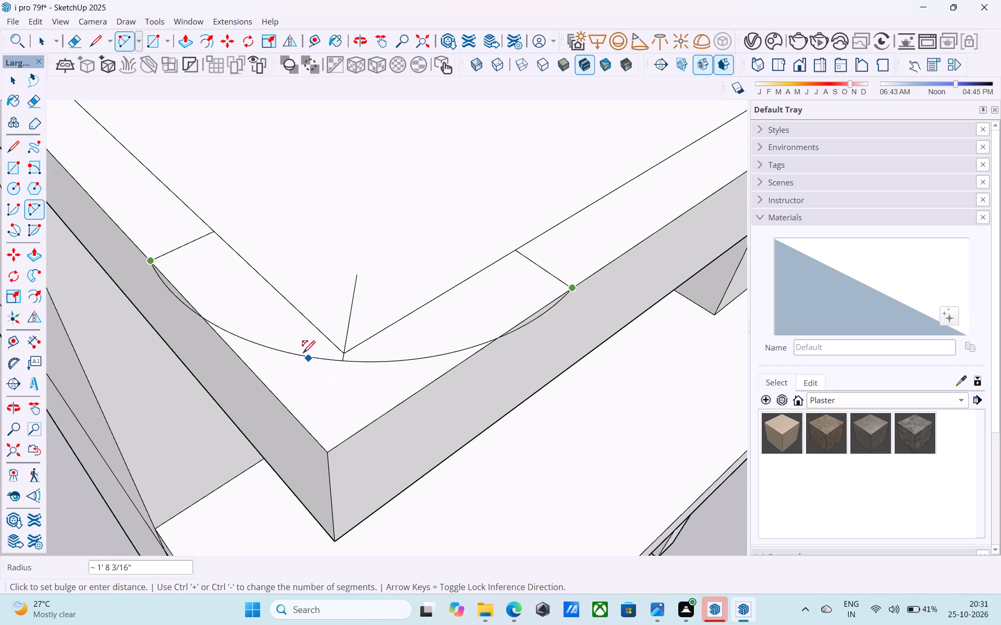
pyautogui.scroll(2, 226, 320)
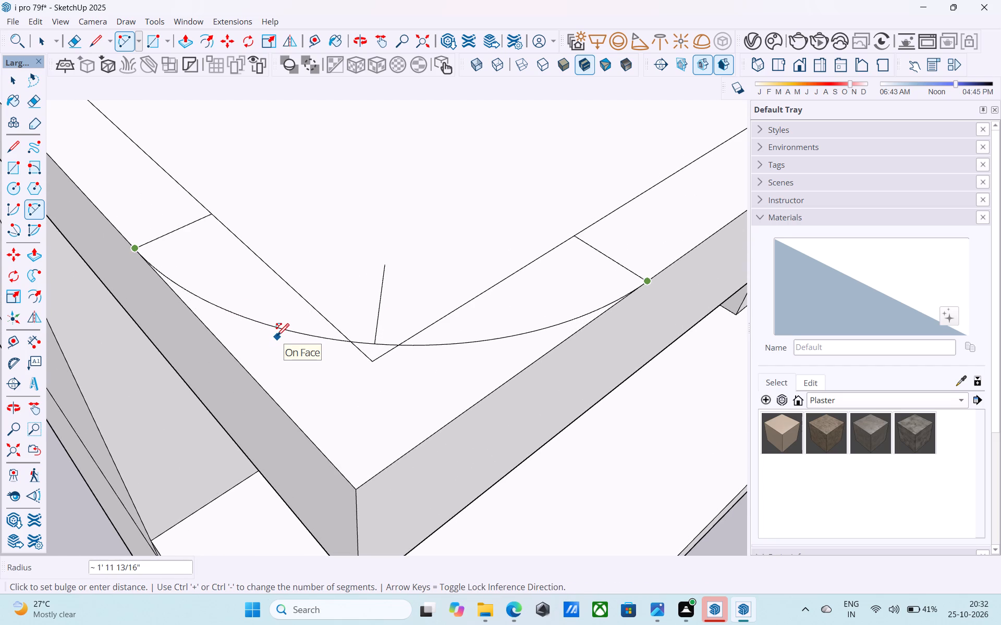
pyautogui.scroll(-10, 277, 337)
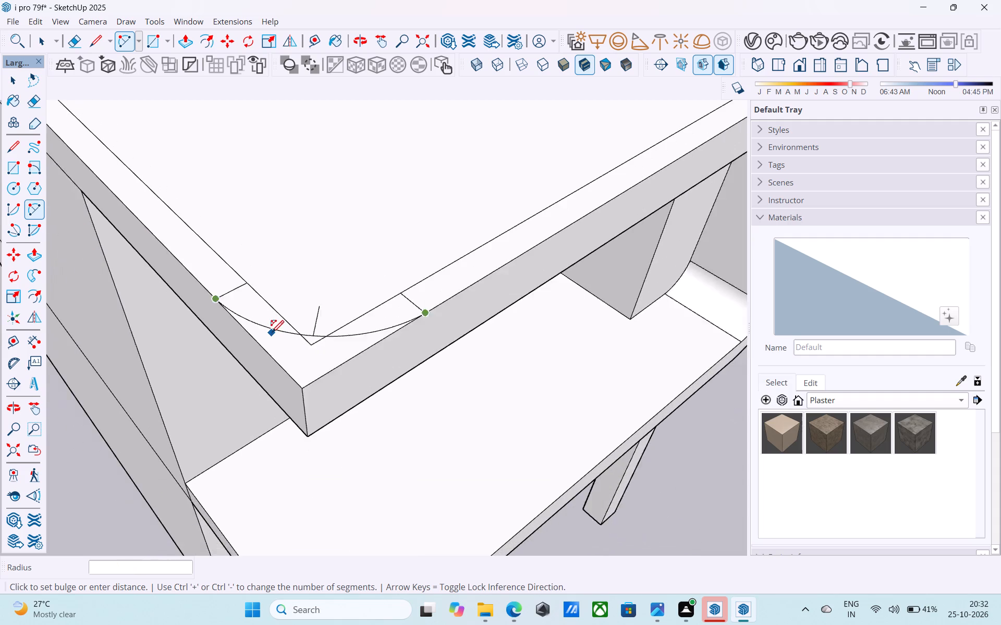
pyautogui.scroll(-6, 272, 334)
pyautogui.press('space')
# Examine the slabs, rounded post and facade frame from the front and side.
pyautogui.scroll(-13, 274, 308)
pyautogui.moveTo(370, 328); pyautogui.dragTo(243, 256, button='middle')
pyautogui.scroll(1, 439, 301)
pyautogui.moveTo(434, 290); pyautogui.dragTo(428, 261, button='middle')
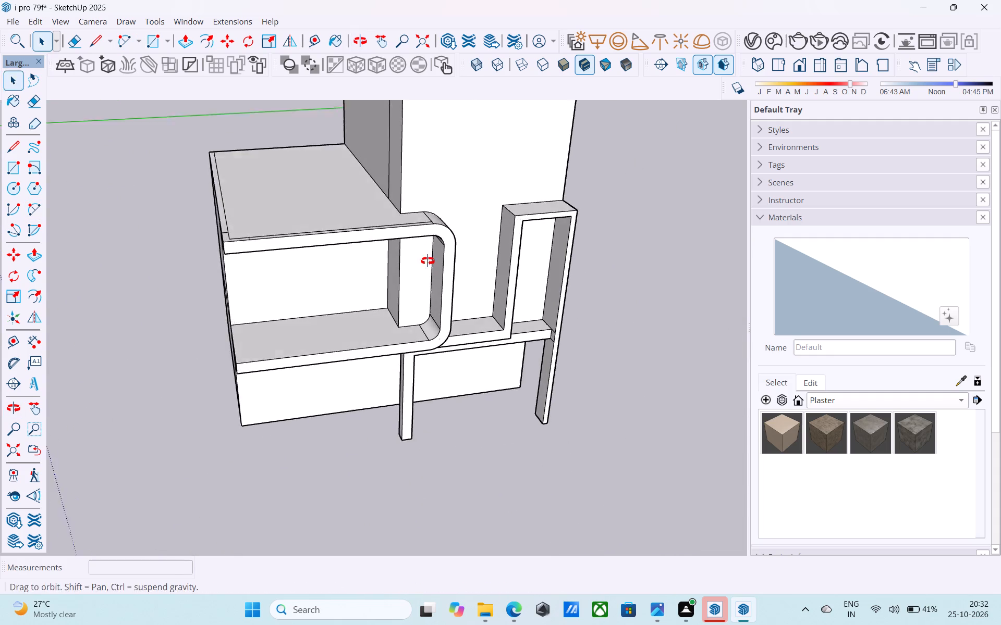
pyautogui.scroll(1, 428, 261)
pyautogui.moveTo(428, 261); pyautogui.dragTo(425, 256, button='middle')
pyautogui.moveTo(460, 359); pyautogui.dragTo(545, 346, button='middle')
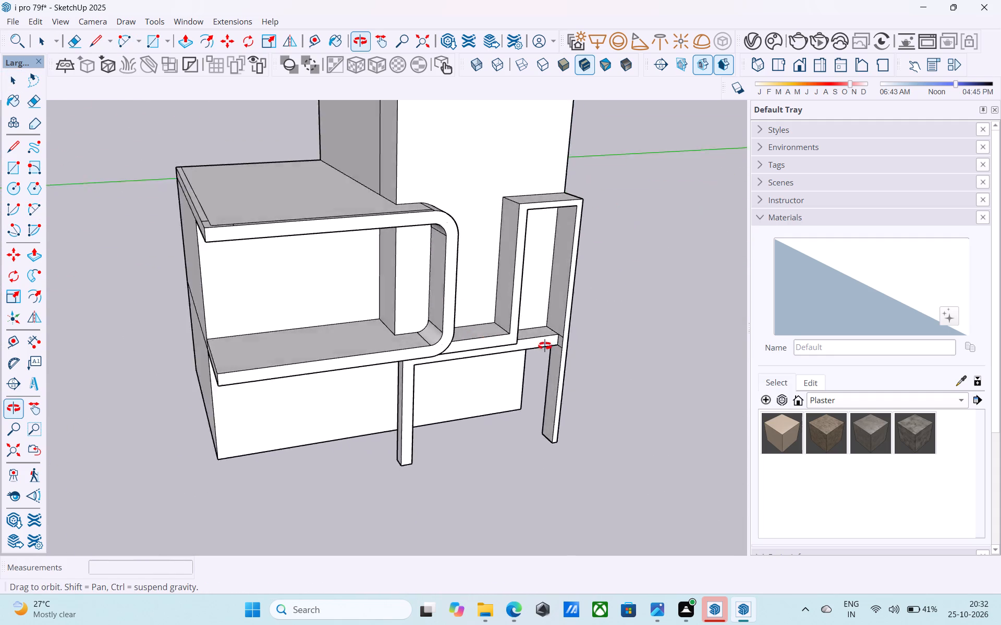
pyautogui.moveTo(545, 346); pyautogui.dragTo(662, 349, button='middle')
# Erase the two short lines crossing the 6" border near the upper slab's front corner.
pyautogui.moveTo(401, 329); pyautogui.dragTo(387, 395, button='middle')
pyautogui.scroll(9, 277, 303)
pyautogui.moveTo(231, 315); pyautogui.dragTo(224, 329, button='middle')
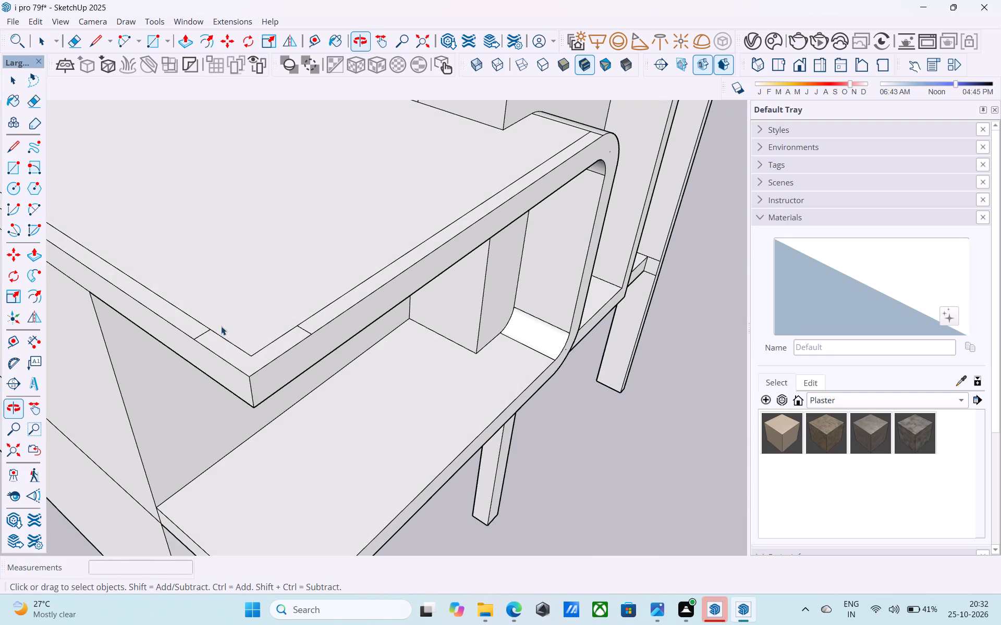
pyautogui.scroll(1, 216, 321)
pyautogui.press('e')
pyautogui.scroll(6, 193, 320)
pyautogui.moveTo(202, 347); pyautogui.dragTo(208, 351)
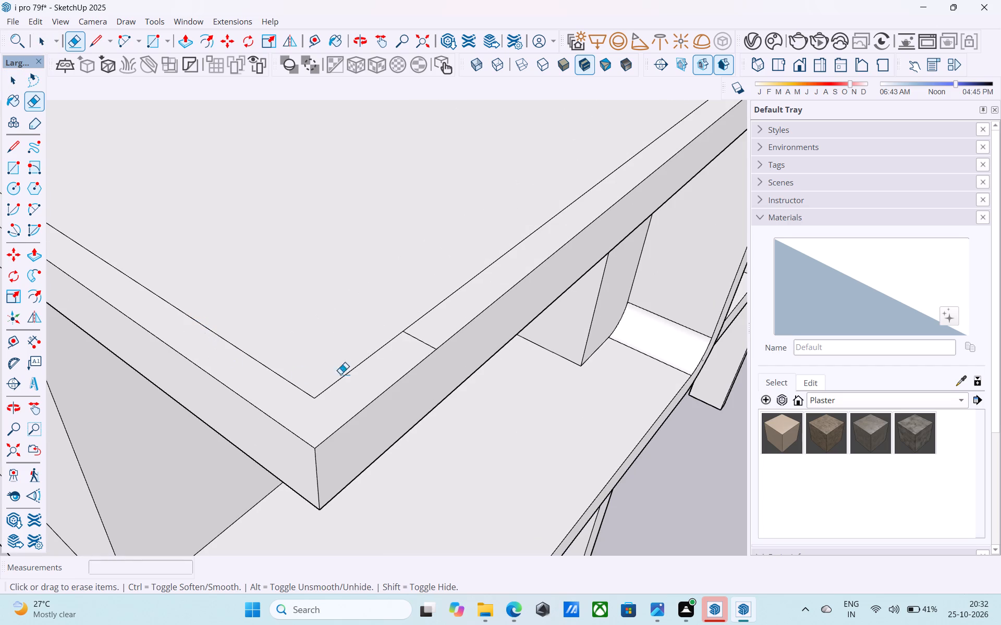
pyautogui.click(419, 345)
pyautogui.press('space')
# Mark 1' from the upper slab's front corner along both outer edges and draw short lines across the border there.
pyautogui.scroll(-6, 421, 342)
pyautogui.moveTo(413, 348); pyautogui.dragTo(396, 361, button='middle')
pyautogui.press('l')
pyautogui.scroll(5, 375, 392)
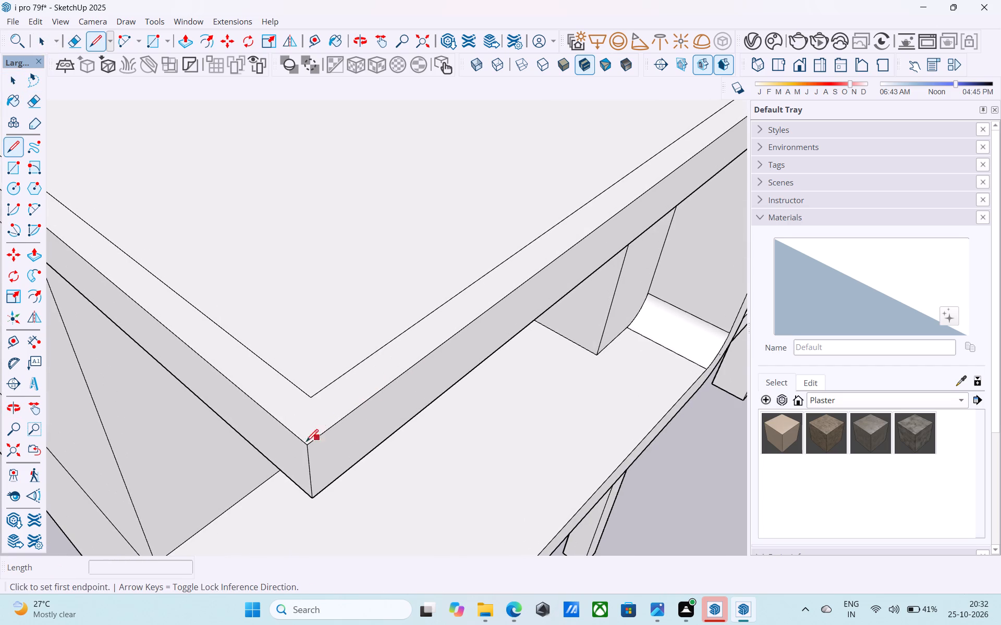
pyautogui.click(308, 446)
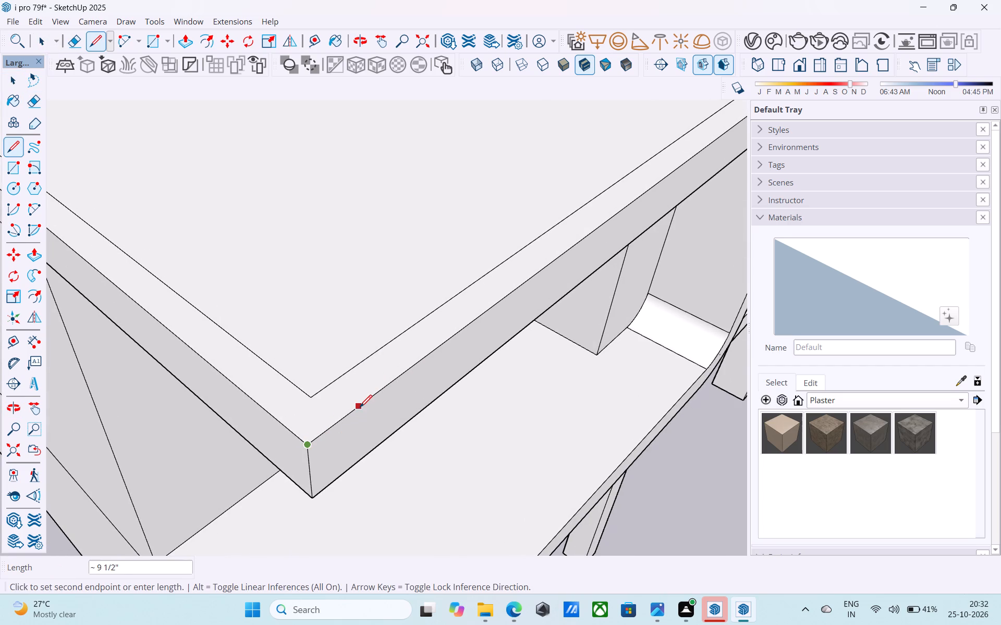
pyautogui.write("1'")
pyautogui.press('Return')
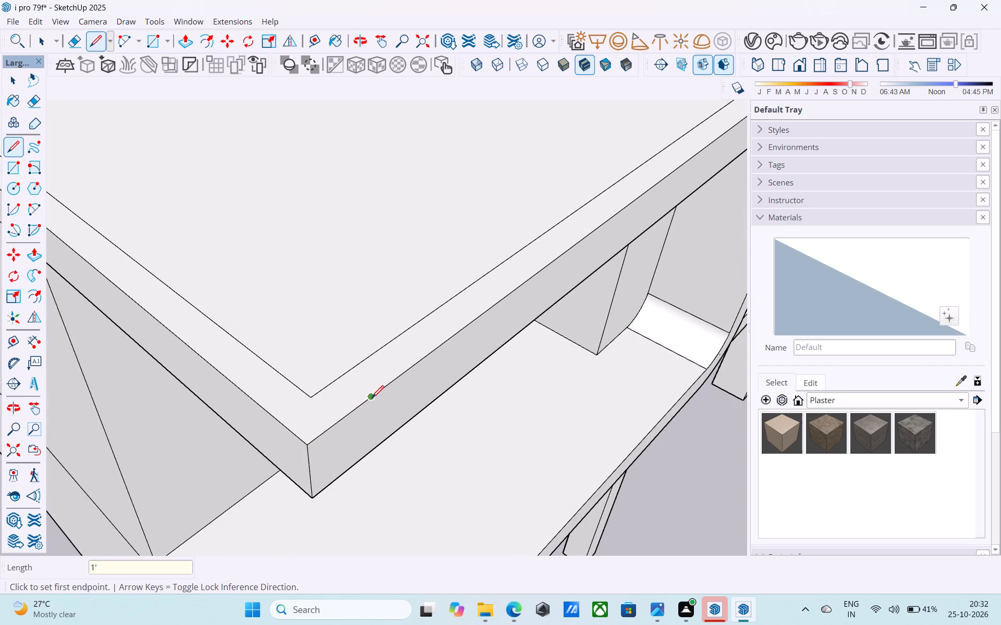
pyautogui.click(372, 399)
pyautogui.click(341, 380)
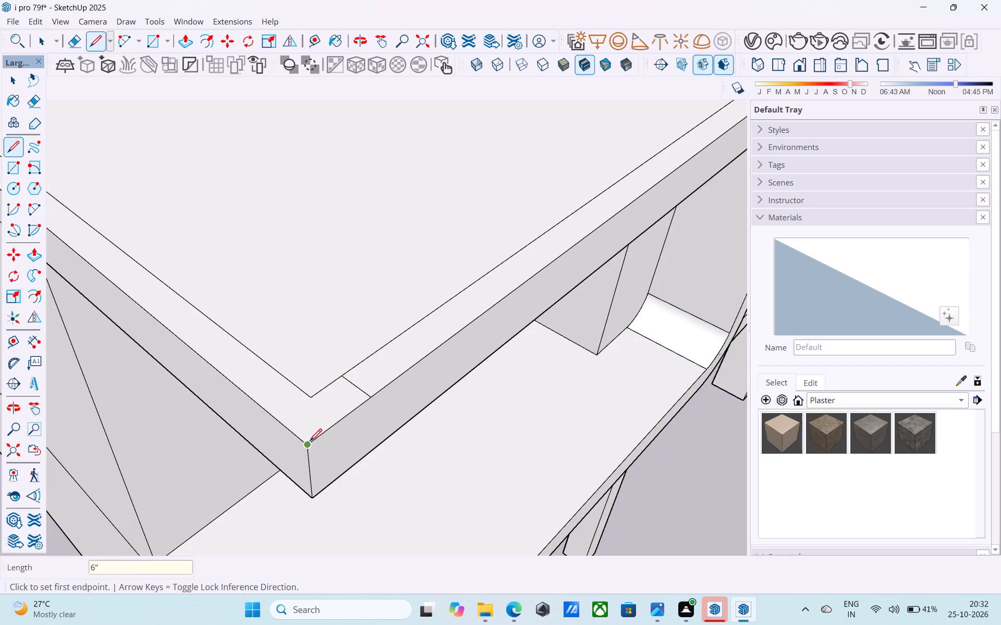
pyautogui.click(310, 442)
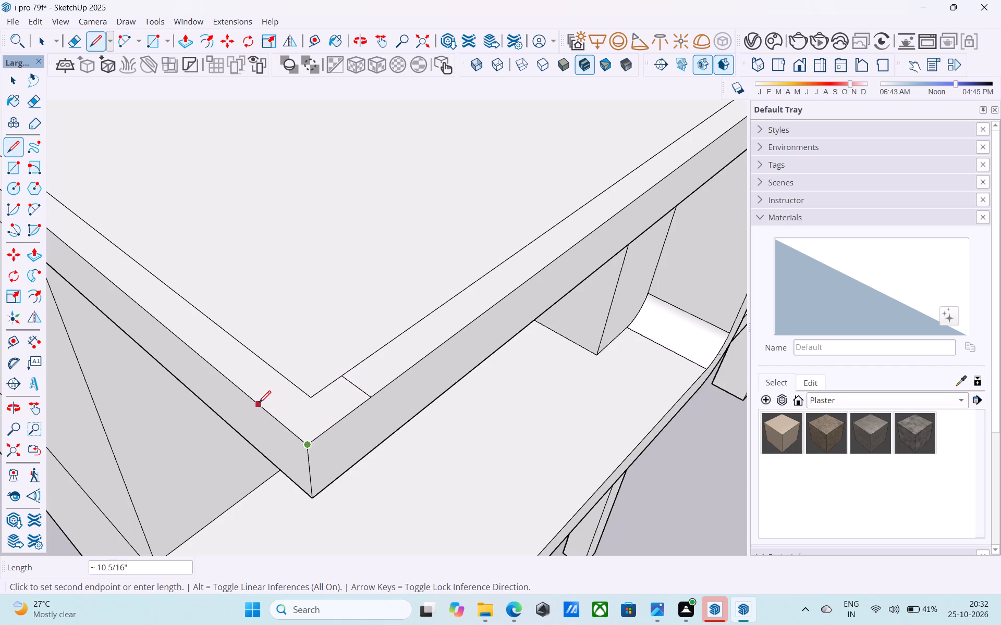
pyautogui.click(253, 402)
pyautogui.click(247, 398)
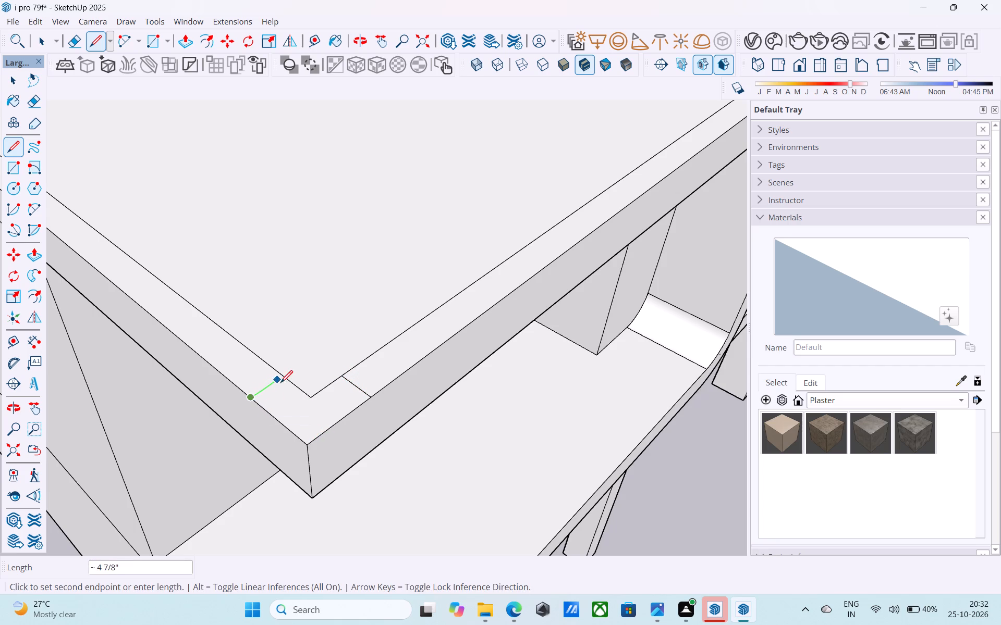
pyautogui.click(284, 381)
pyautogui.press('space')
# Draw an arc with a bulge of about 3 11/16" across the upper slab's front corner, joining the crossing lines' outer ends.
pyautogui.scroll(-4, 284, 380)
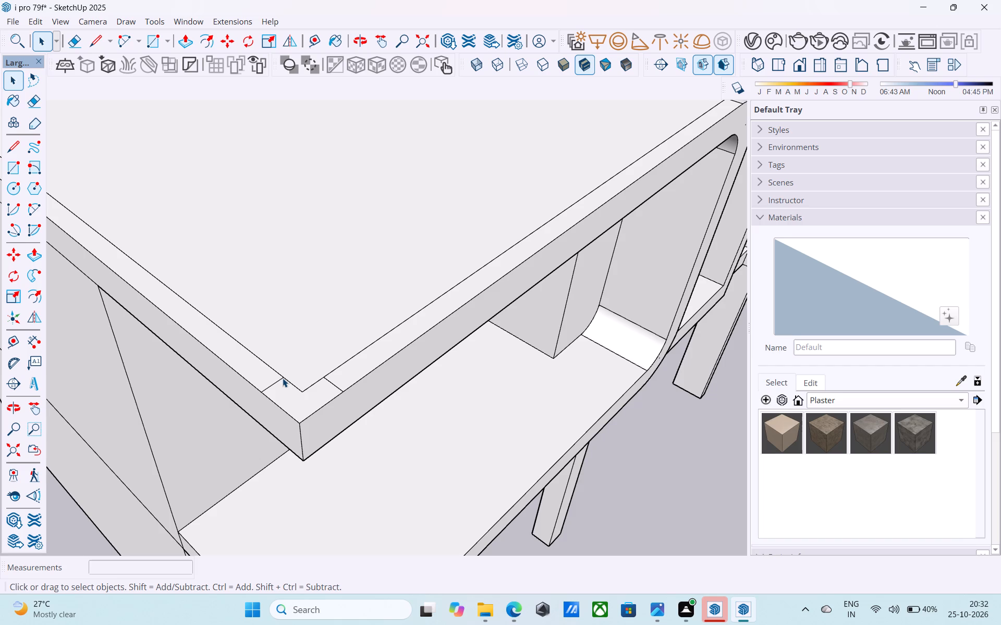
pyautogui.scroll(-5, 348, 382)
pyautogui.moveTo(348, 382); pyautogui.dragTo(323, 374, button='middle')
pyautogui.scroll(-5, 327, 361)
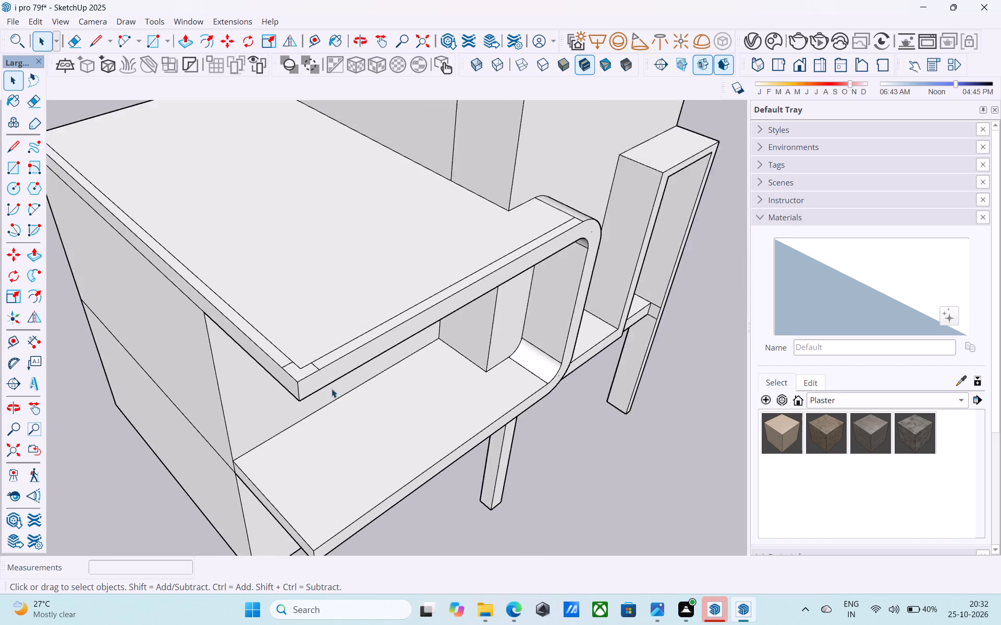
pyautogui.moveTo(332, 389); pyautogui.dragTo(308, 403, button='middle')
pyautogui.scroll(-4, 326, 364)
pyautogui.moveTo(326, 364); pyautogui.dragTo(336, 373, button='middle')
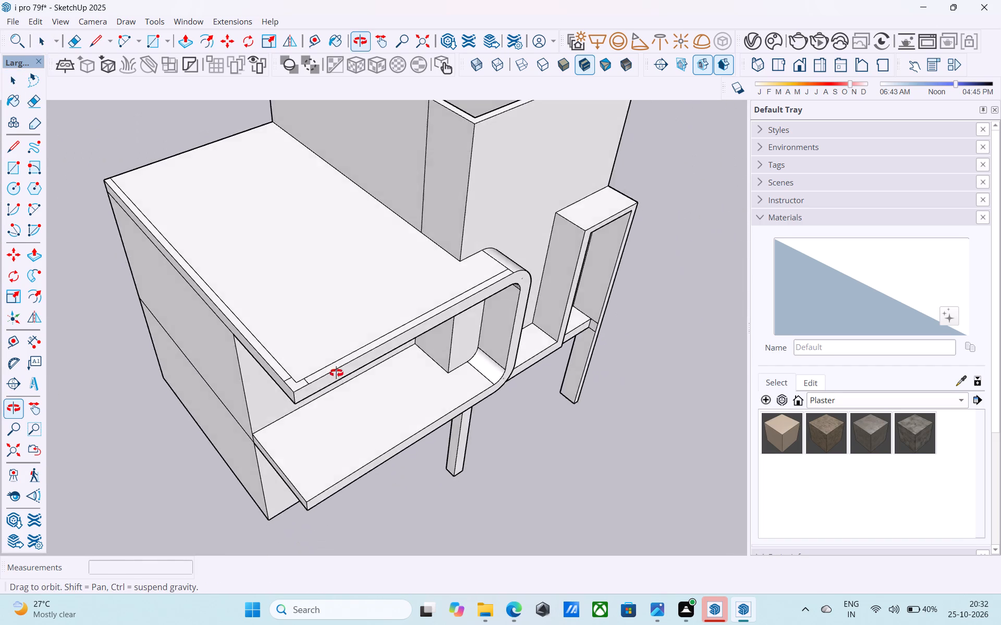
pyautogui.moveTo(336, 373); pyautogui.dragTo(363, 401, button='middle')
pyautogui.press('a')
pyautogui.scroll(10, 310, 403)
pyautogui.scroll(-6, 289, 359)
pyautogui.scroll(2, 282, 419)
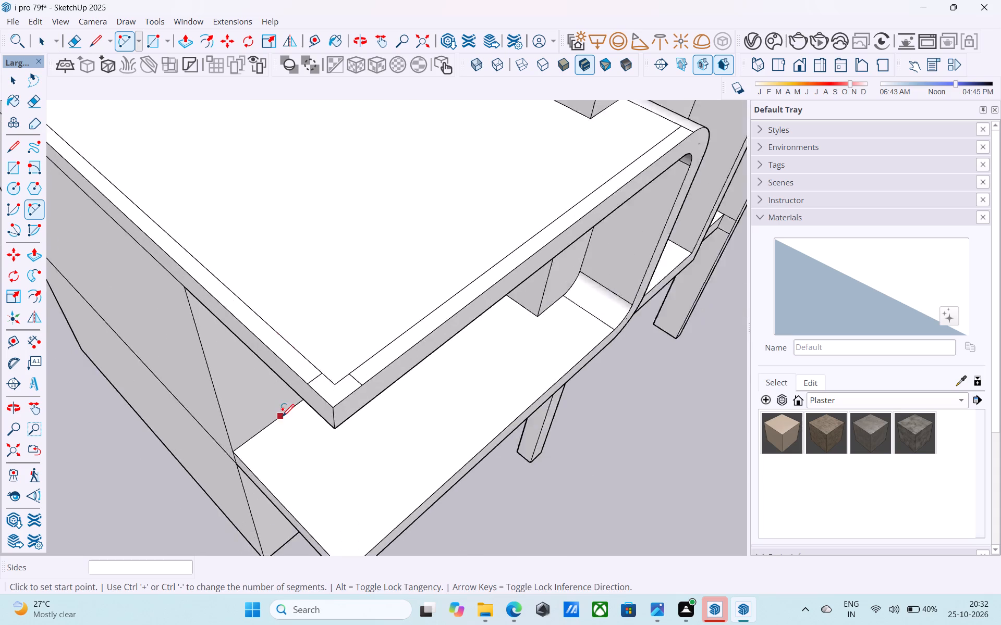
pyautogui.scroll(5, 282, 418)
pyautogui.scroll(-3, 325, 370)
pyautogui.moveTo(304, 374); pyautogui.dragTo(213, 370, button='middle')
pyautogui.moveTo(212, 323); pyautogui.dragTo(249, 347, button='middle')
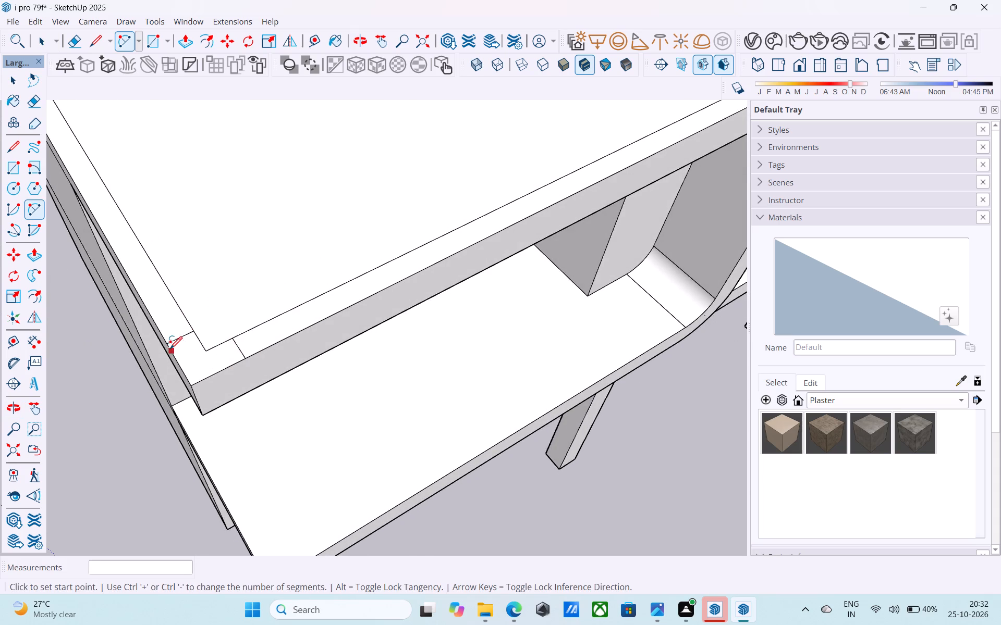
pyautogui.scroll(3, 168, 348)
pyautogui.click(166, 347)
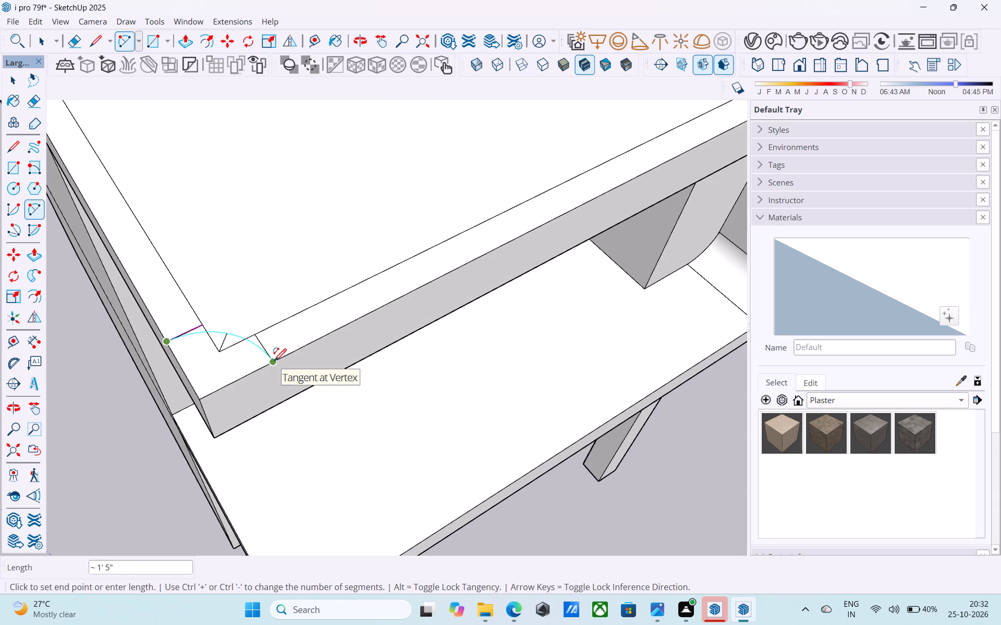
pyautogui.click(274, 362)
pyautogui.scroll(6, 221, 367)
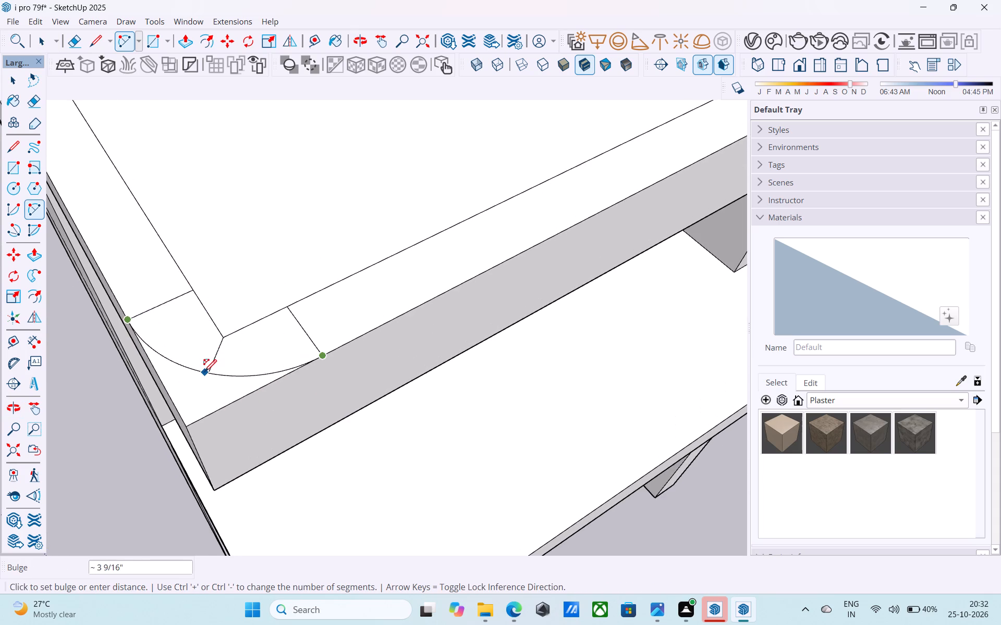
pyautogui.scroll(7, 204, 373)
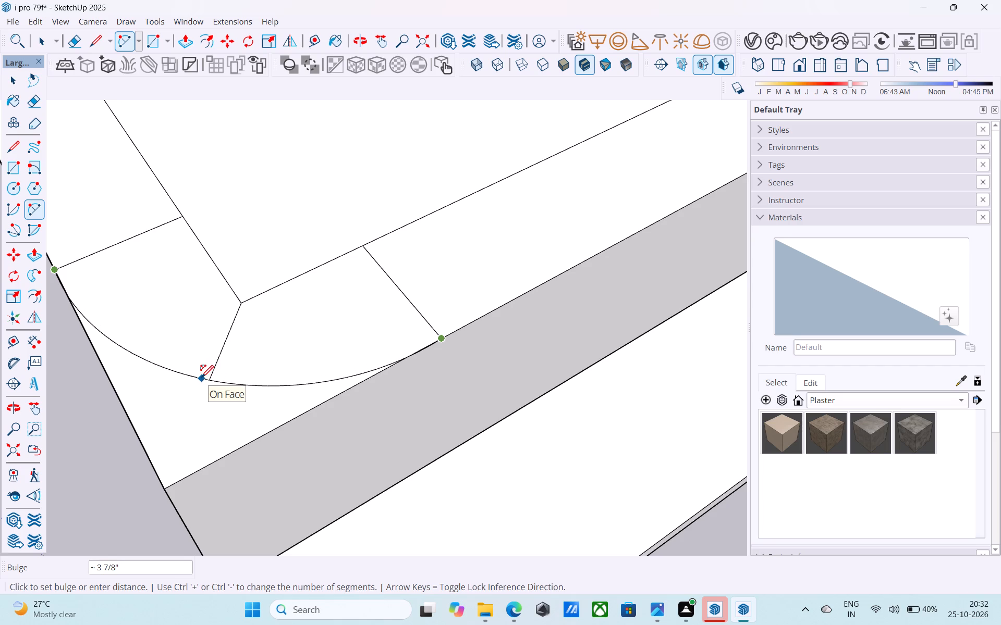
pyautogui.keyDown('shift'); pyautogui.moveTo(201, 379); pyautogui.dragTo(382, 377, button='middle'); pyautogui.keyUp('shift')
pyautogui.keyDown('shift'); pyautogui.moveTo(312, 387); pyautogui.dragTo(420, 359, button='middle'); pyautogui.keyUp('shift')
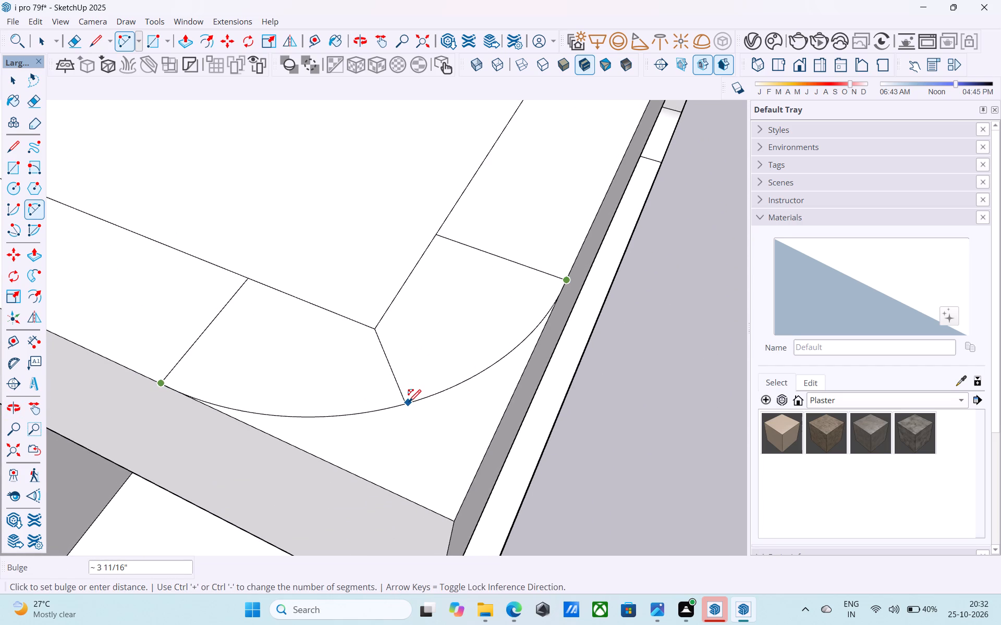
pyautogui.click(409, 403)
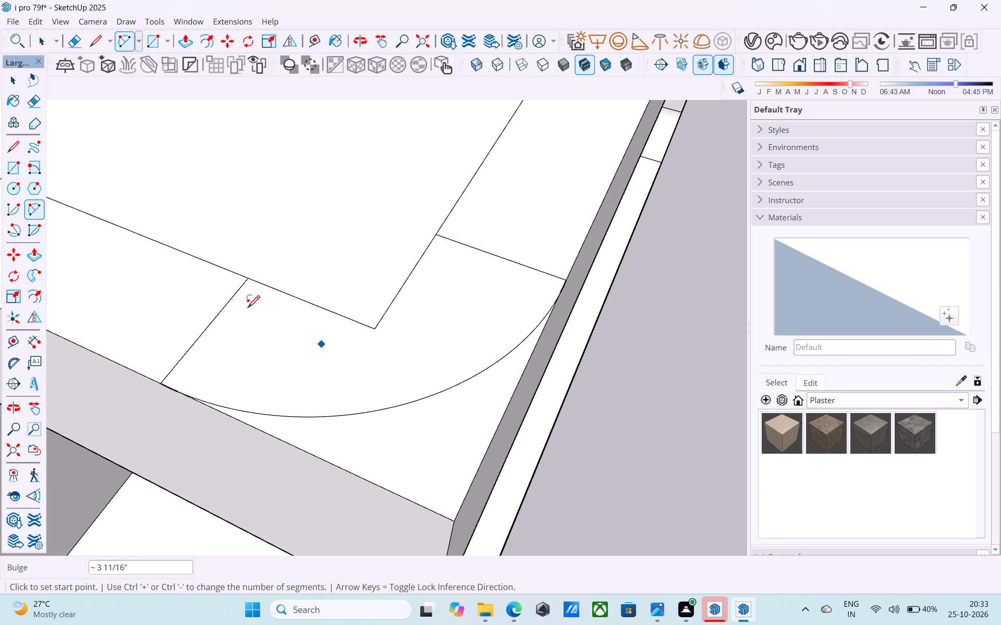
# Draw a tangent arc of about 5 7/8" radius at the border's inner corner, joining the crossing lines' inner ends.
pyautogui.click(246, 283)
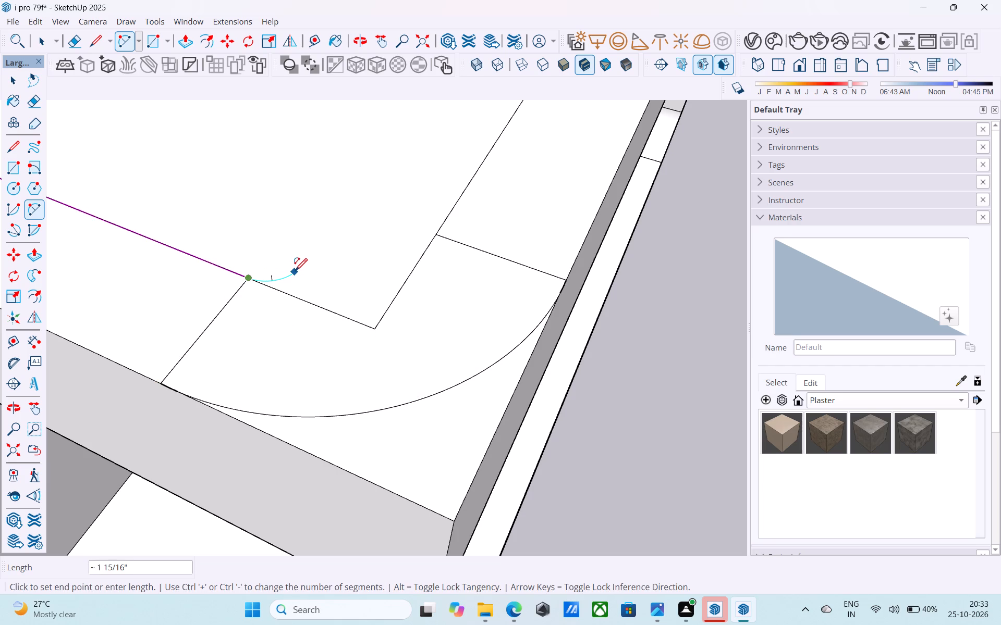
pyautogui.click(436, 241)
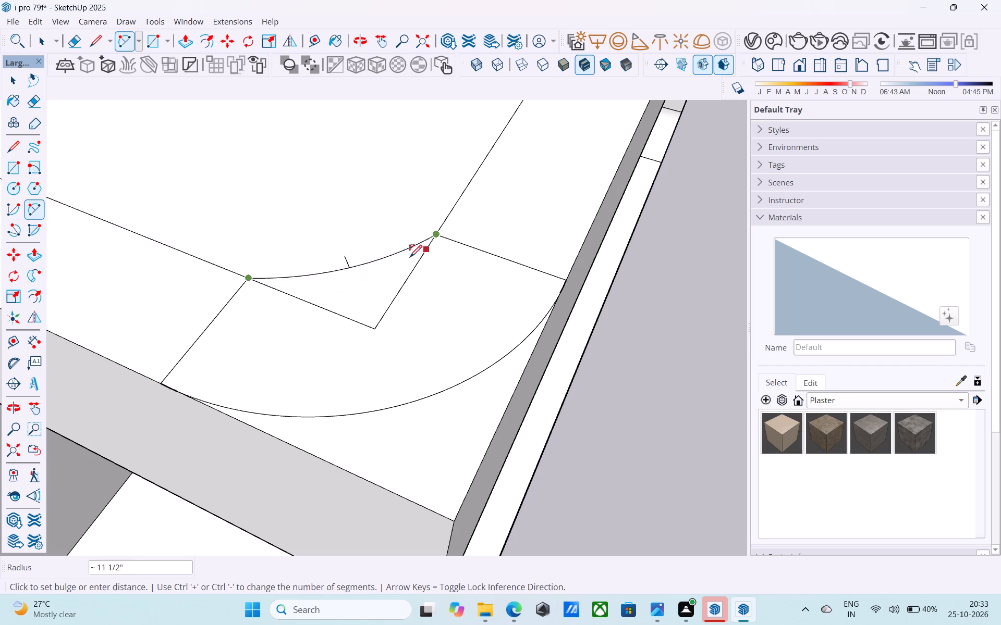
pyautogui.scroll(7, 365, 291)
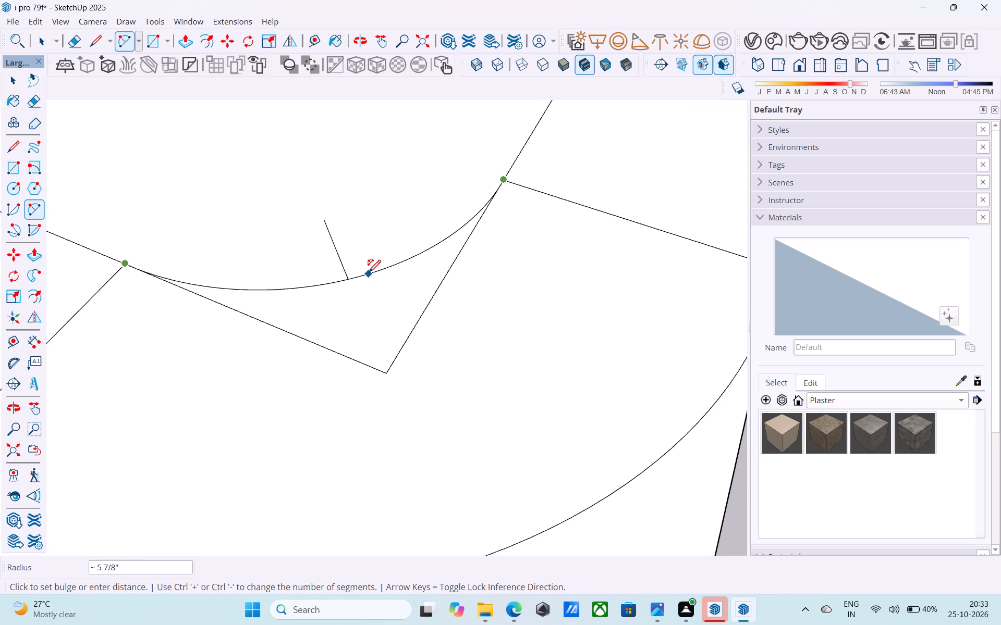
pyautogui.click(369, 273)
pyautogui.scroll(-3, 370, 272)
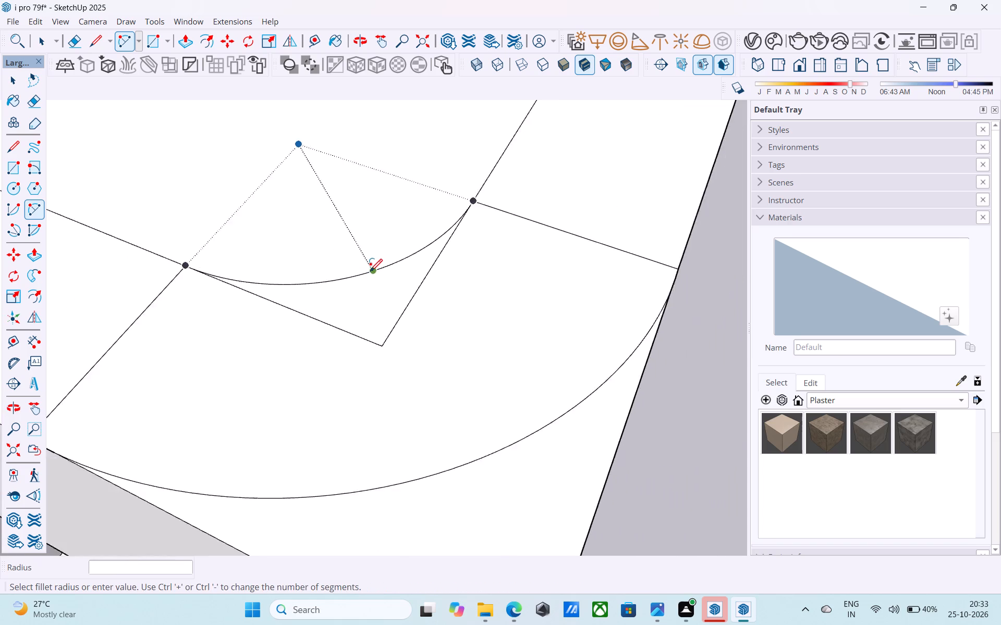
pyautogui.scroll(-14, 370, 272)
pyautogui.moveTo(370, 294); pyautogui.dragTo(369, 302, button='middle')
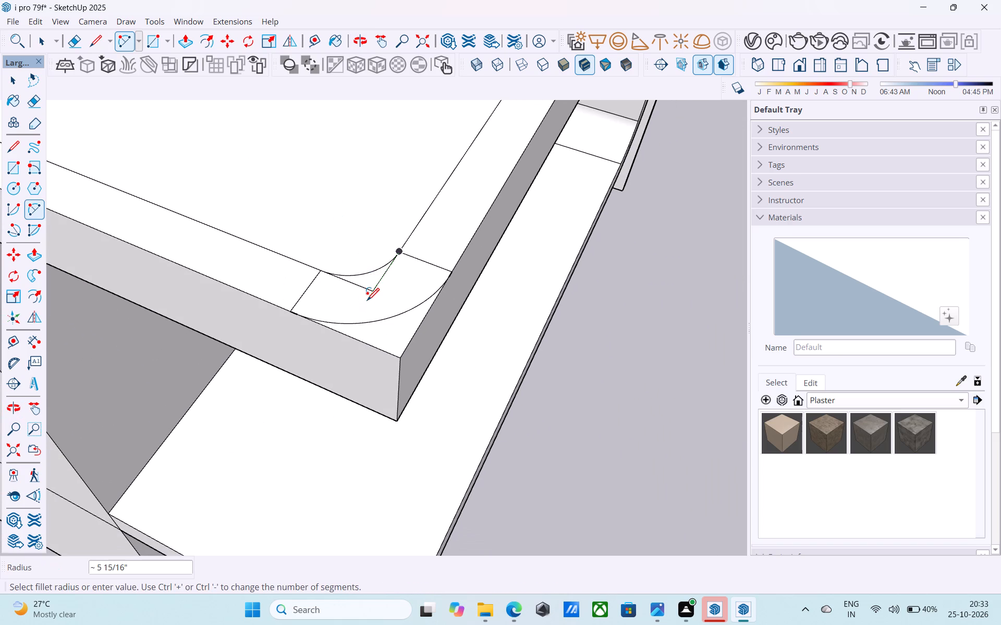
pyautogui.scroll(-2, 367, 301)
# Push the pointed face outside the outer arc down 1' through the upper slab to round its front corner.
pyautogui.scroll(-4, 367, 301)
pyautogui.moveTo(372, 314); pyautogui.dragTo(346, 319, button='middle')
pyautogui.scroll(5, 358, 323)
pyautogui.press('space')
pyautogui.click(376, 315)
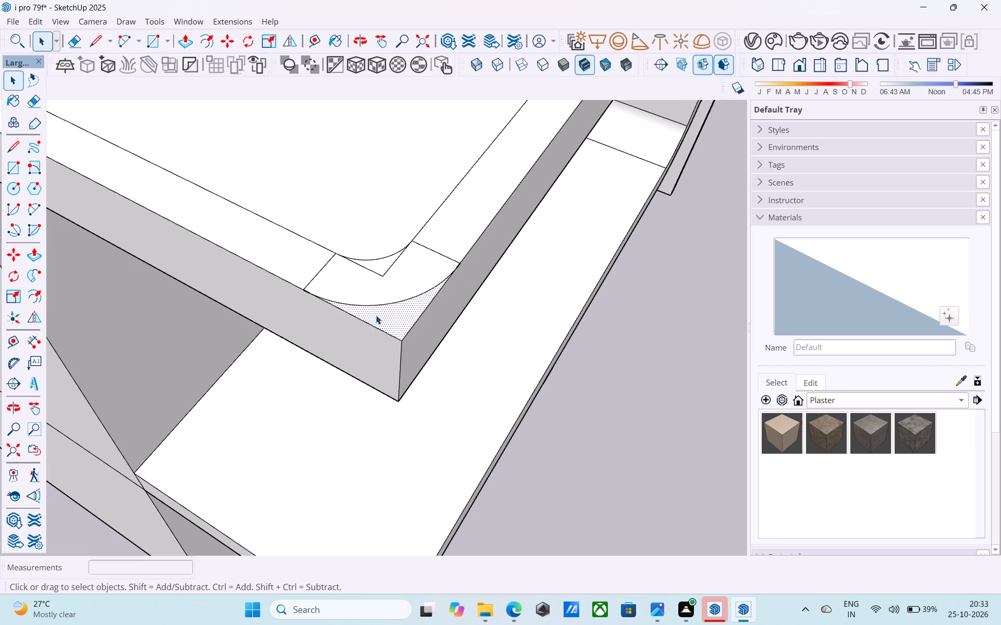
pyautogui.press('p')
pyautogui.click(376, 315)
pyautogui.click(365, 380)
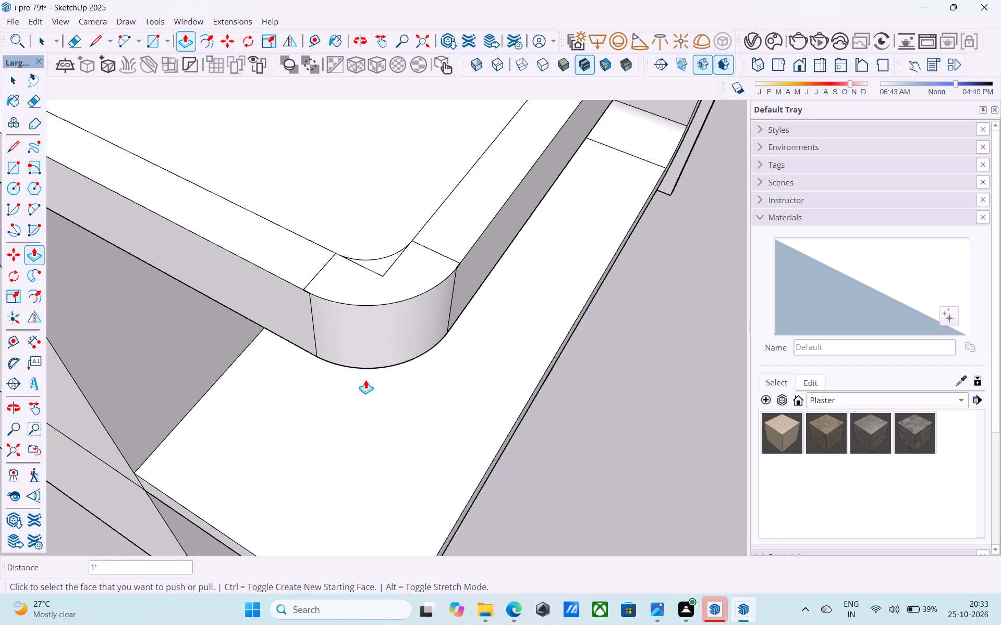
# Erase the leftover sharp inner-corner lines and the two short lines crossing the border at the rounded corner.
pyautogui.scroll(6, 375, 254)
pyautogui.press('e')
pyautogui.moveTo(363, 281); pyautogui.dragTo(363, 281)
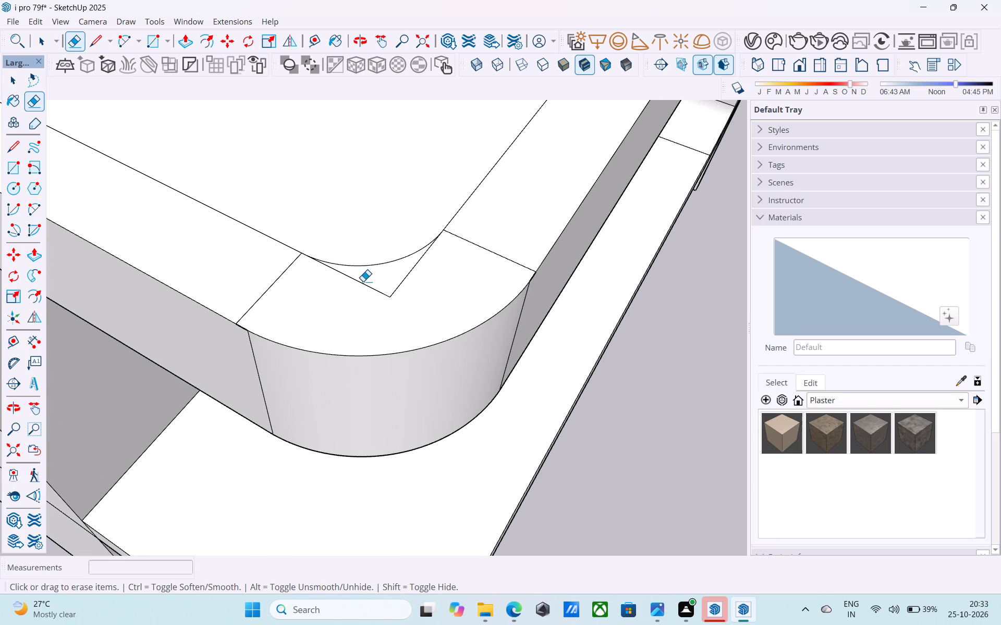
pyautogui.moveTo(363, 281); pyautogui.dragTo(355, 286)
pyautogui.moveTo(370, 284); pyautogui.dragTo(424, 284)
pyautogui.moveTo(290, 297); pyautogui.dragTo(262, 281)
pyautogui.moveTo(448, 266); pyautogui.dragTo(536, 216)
# Examine the upper slab's rounded front corner against the post-and-slab loop from the front, below and above.
pyautogui.scroll(-6, 504, 242)
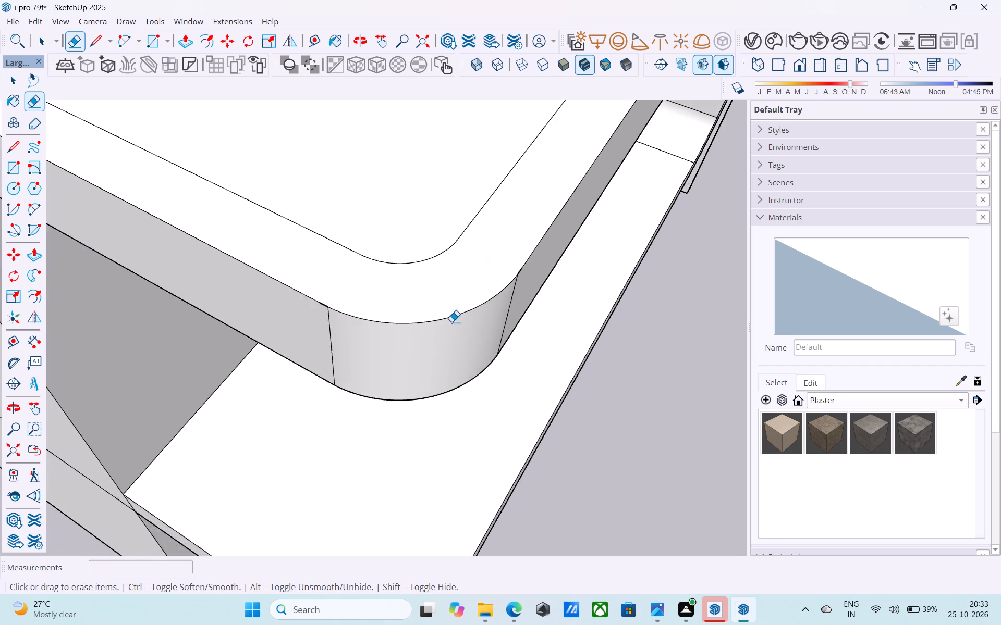
pyautogui.scroll(-5, 451, 322)
pyautogui.moveTo(458, 356); pyautogui.dragTo(394, 246, button='middle')
pyautogui.scroll(-18, 386, 240)
pyautogui.moveTo(396, 330); pyautogui.dragTo(334, 240, button='middle')
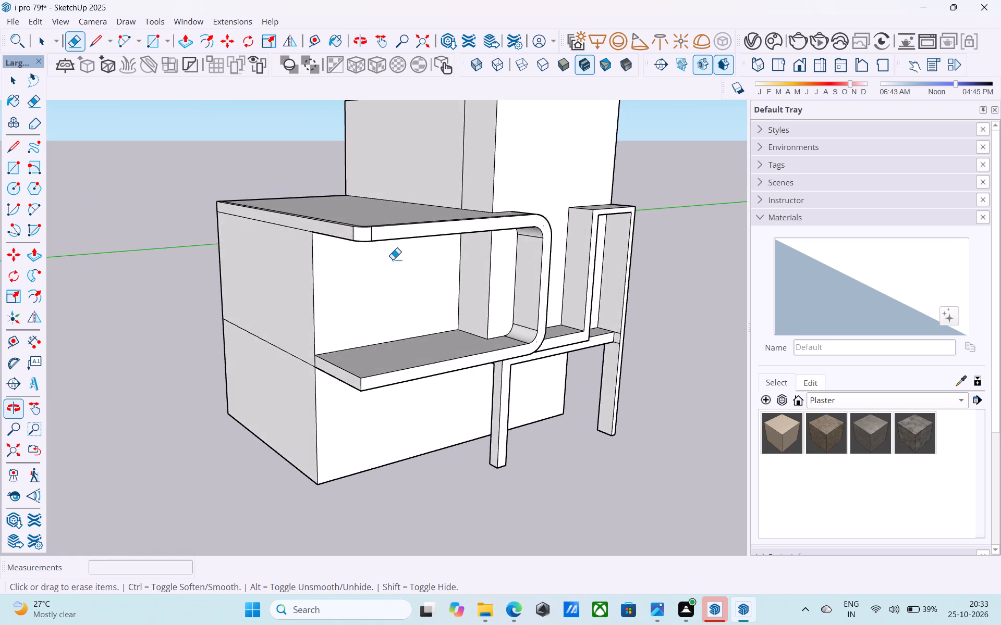
pyautogui.scroll(6, 393, 259)
pyautogui.moveTo(393, 259); pyautogui.dragTo(459, 342, button='middle')
pyautogui.keyDown('shift'); pyautogui.scroll(-4, 463, 321); pyautogui.keyUp('shift')
pyautogui.keyDown('shift'); pyautogui.moveTo(457, 340); pyautogui.dragTo(284, 229, button='middle'); pyautogui.keyUp('shift')
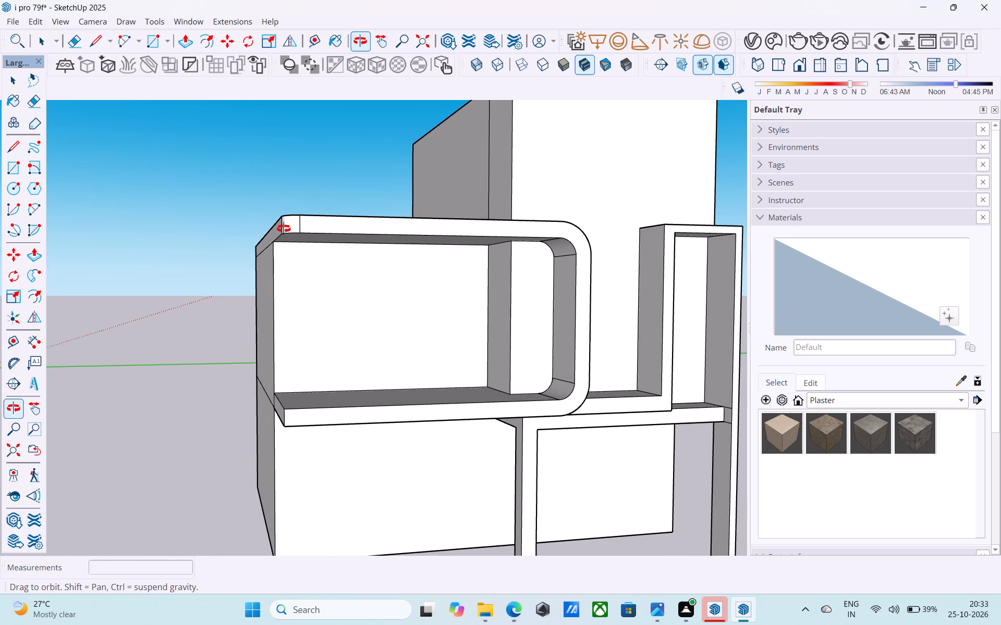
pyautogui.keyDown('shift'); pyautogui.moveTo(284, 229); pyautogui.dragTo(344, 232, button='middle'); pyautogui.keyUp('shift')
pyautogui.keyDown('shift'); pyautogui.moveTo(358, 235); pyautogui.dragTo(384, 354, button='middle'); pyautogui.keyUp('shift')
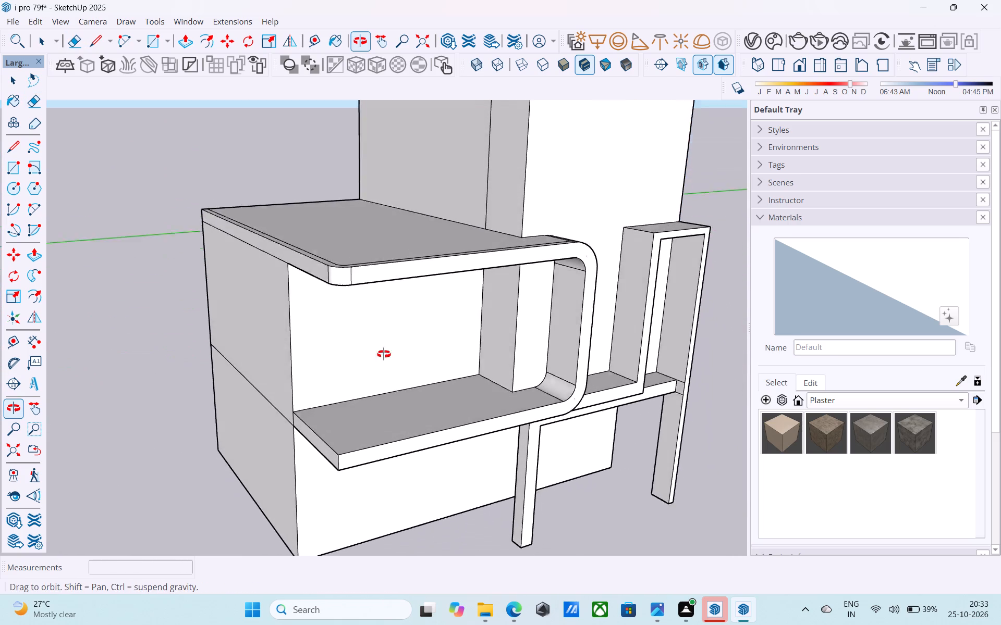
pyautogui.keyDown('shift'); pyautogui.moveTo(384, 354); pyautogui.dragTo(404, 426, button='middle'); pyautogui.keyUp('shift')
pyautogui.moveTo(352, 339); pyautogui.dragTo(373, 347, button='middle')
pyautogui.scroll(6, 359, 370)
pyautogui.moveTo(370, 336); pyautogui.dragTo(365, 351, button='middle')
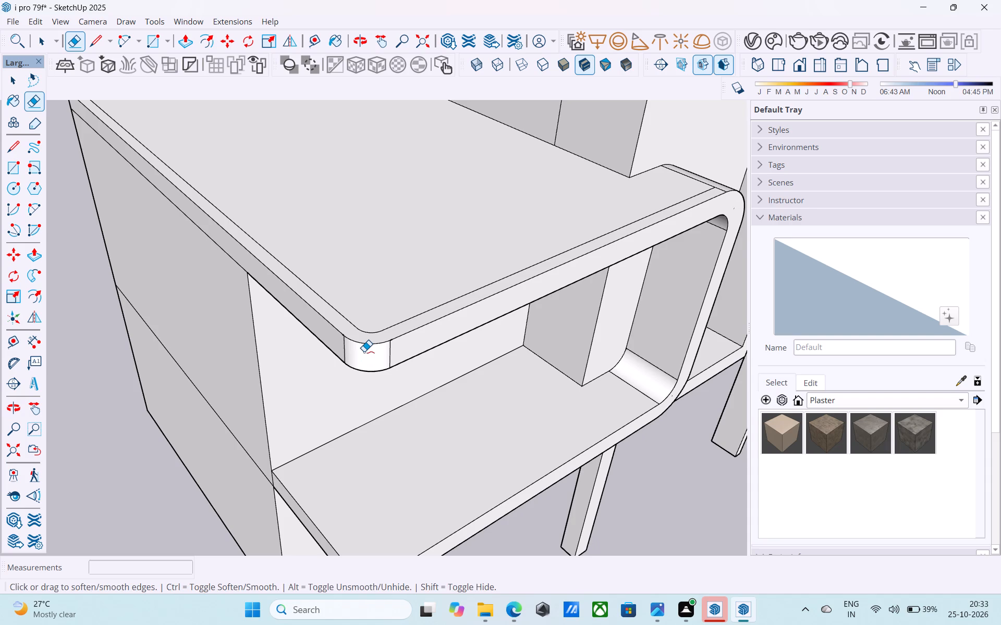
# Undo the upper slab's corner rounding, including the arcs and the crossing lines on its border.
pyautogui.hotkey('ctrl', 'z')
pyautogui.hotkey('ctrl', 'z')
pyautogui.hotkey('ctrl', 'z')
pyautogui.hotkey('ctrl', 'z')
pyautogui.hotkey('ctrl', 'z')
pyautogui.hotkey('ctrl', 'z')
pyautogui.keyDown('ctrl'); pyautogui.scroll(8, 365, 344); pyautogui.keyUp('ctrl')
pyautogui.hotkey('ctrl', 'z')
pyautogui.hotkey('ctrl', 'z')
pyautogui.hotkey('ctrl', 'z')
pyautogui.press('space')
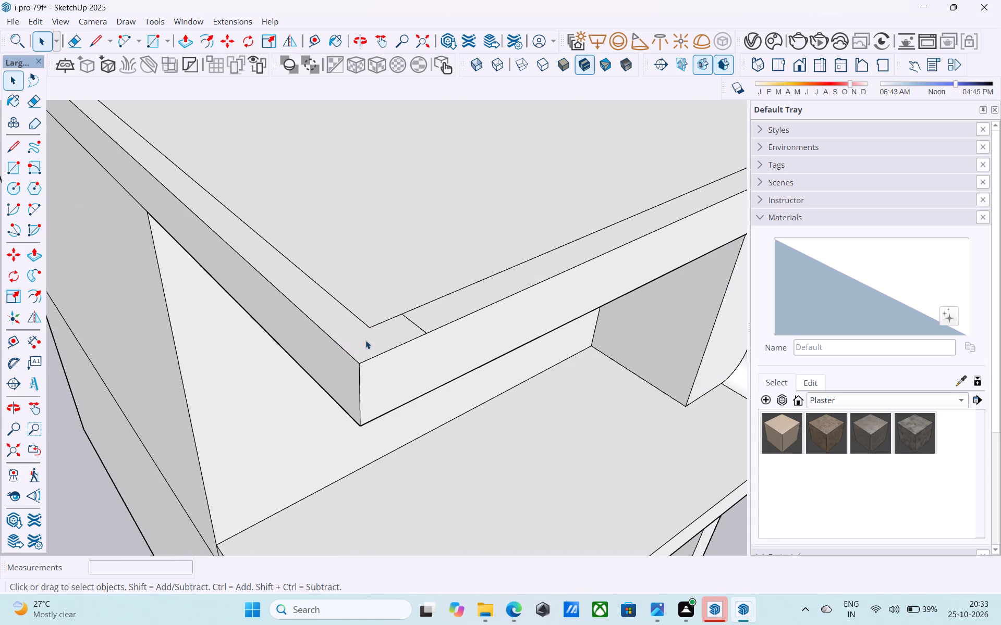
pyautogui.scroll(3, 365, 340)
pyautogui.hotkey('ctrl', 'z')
# Mark 1.5' from the upper slab's corner along its front edge and draw a line across the border there.
pyautogui.scroll(-5, 365, 339)
pyautogui.moveTo(359, 347); pyautogui.dragTo(356, 389, button='middle')
pyautogui.scroll(3, 362, 373)
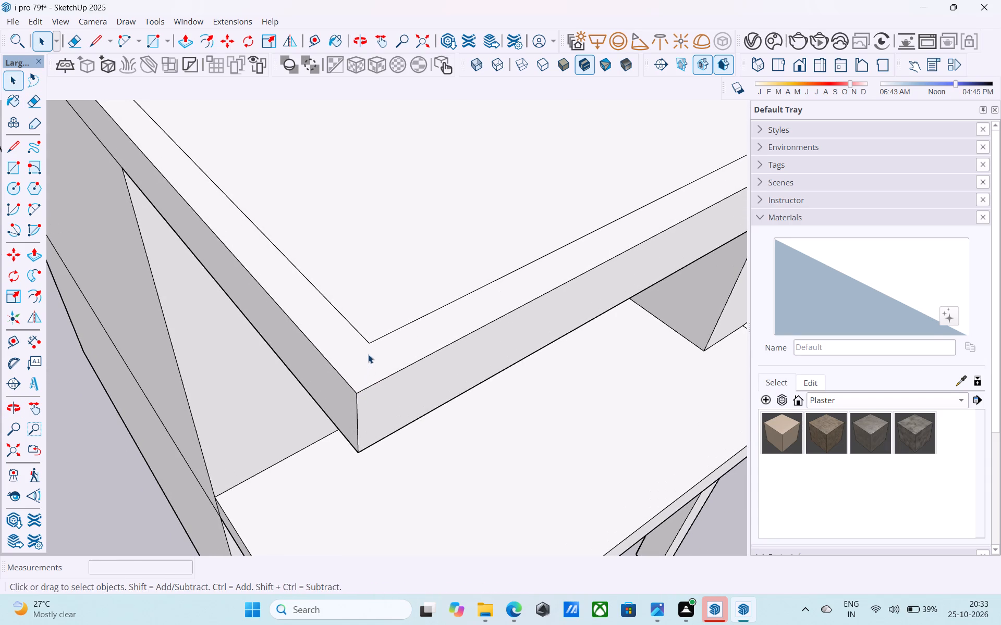
pyautogui.press('l')
pyautogui.click(355, 394)
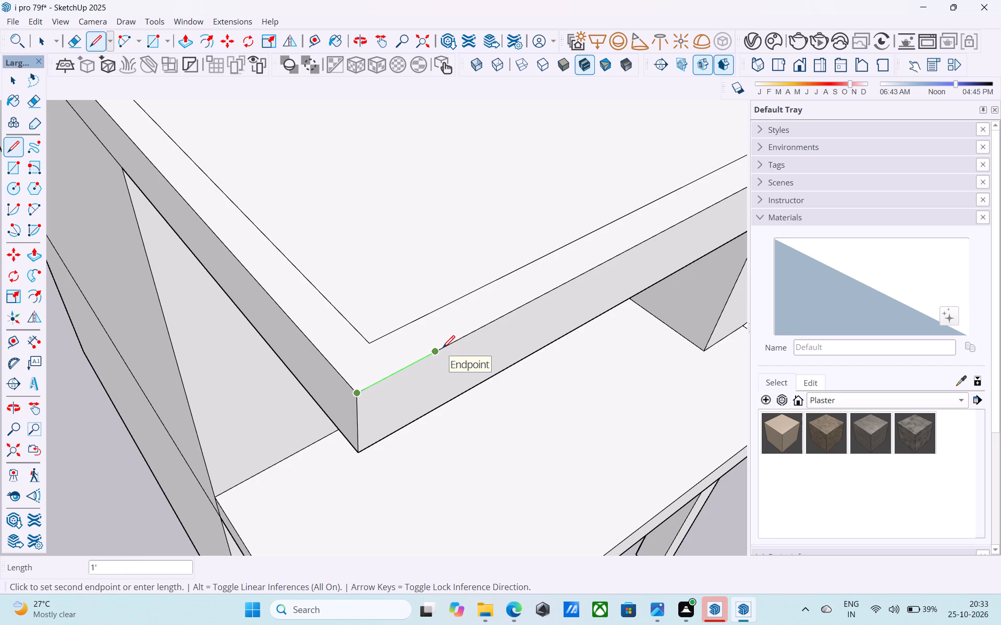
pyautogui.write("1.5'")
pyautogui.press('Return')
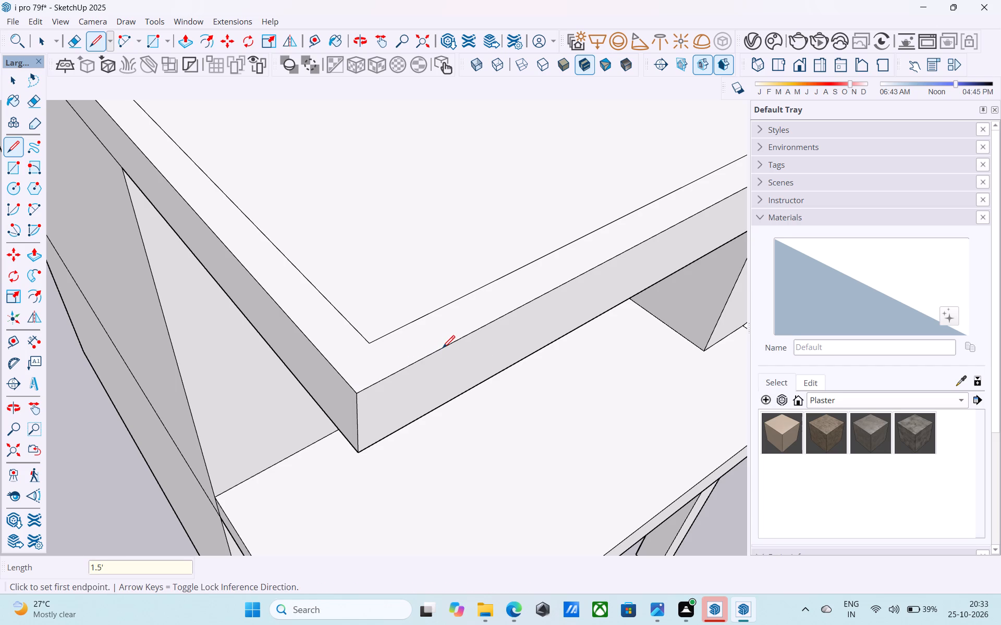
pyautogui.click(472, 328)
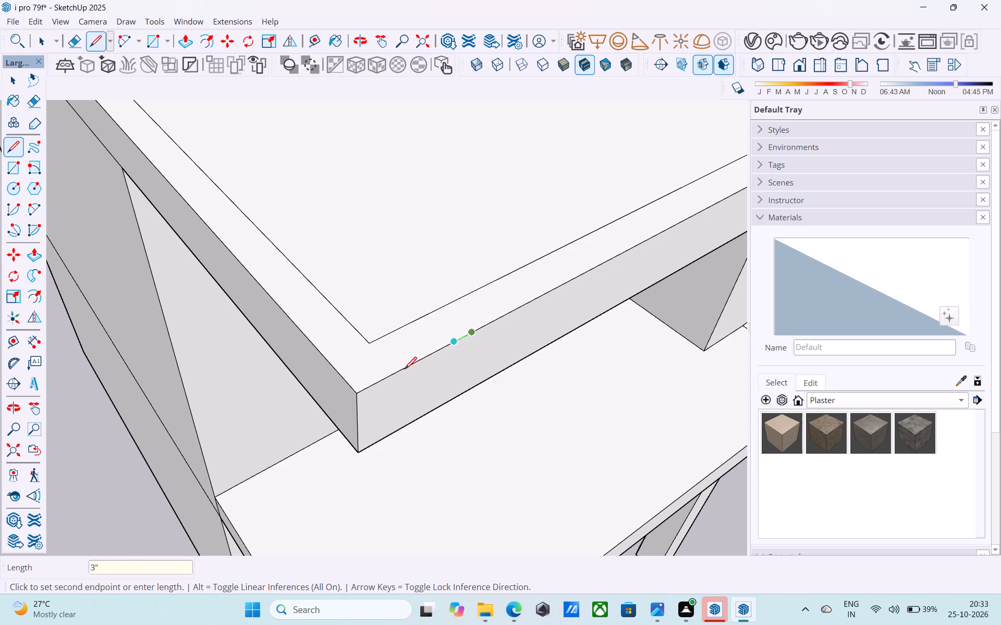
pyautogui.click(446, 305)
# Mark 1' 6" from the same corner along the slab's side edge and draw a line across the border there.
pyautogui.click(358, 394)
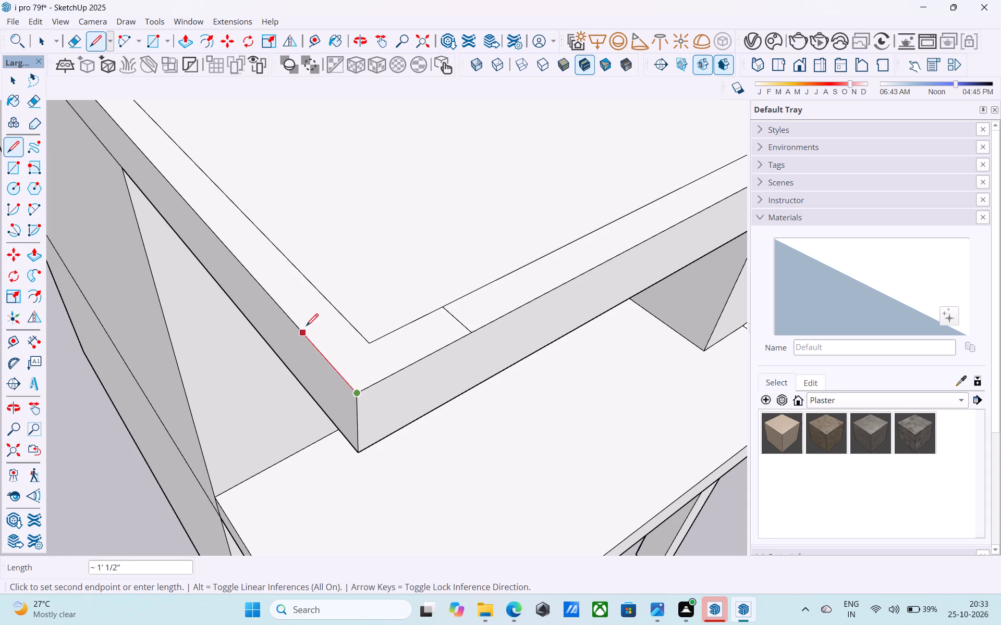
pyautogui.click(282, 310)
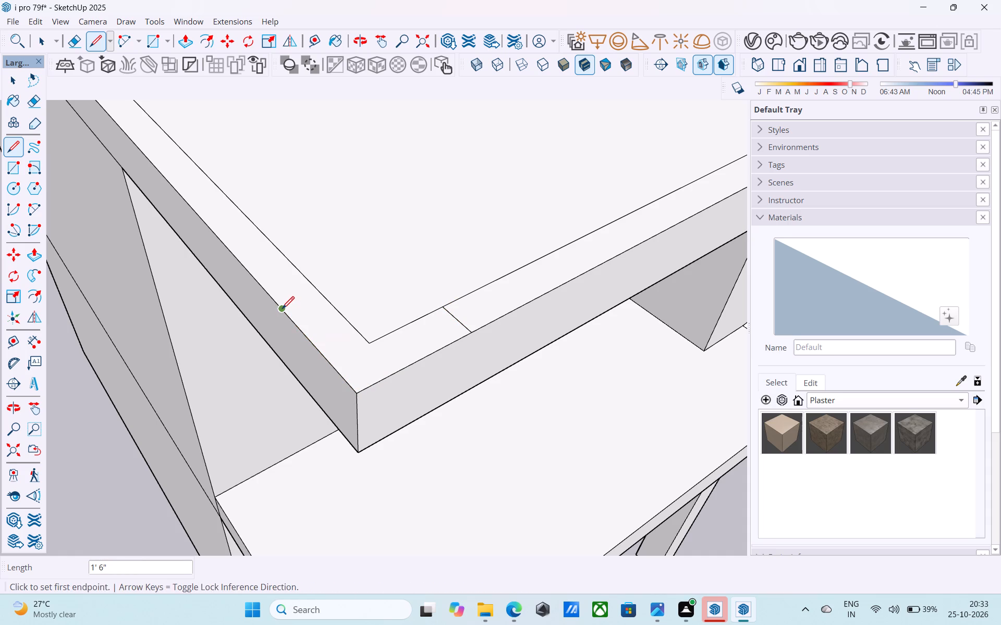
pyautogui.click(281, 310)
pyautogui.click(317, 290)
pyautogui.press('space')
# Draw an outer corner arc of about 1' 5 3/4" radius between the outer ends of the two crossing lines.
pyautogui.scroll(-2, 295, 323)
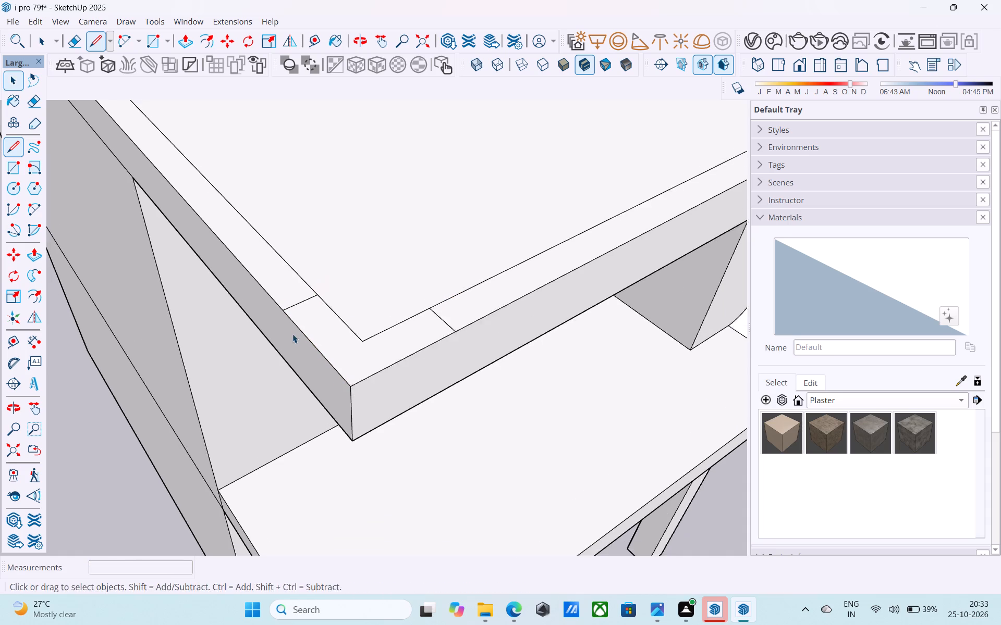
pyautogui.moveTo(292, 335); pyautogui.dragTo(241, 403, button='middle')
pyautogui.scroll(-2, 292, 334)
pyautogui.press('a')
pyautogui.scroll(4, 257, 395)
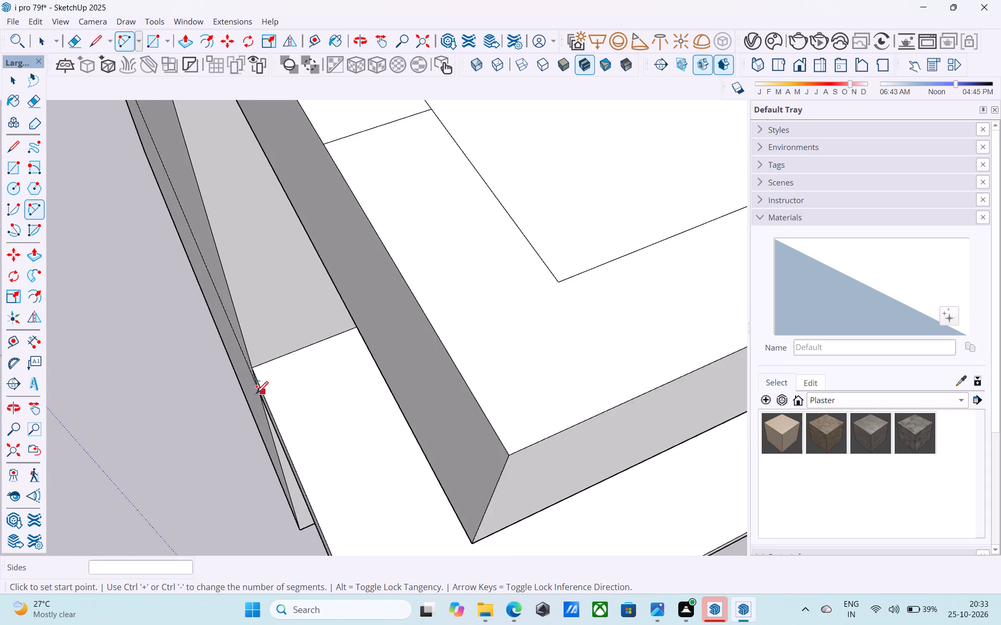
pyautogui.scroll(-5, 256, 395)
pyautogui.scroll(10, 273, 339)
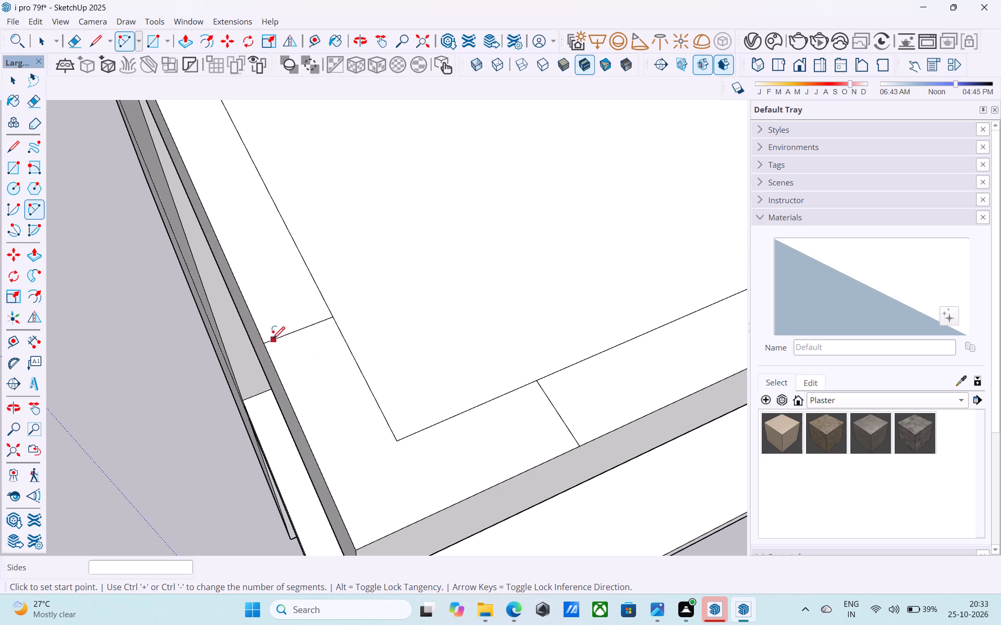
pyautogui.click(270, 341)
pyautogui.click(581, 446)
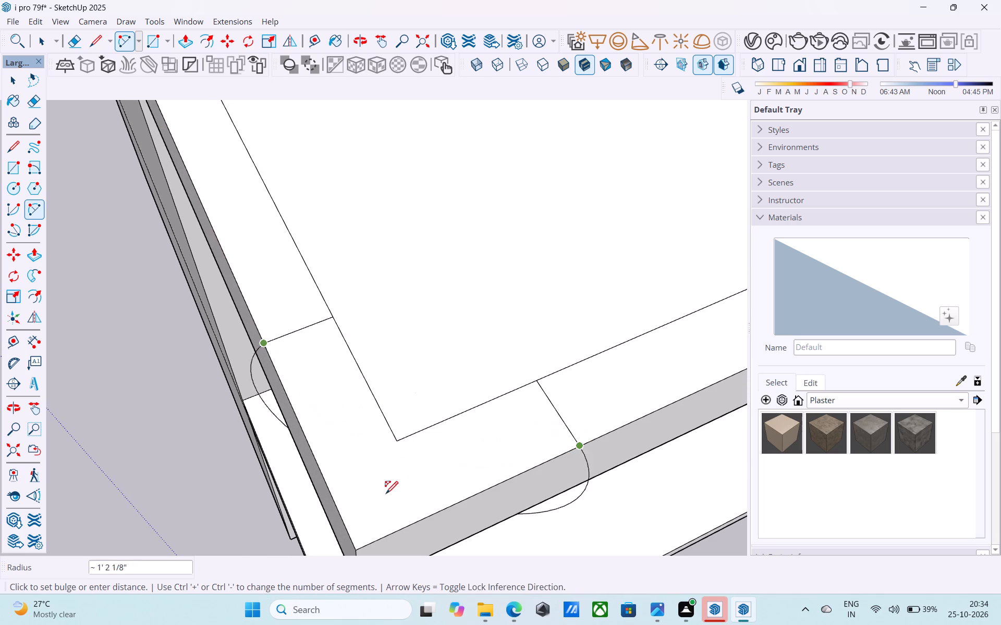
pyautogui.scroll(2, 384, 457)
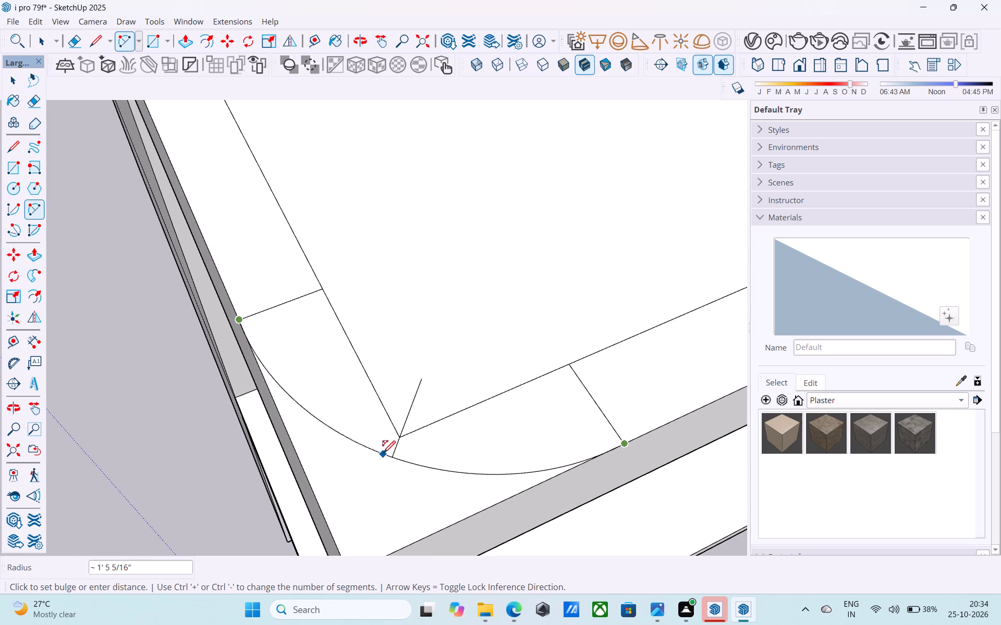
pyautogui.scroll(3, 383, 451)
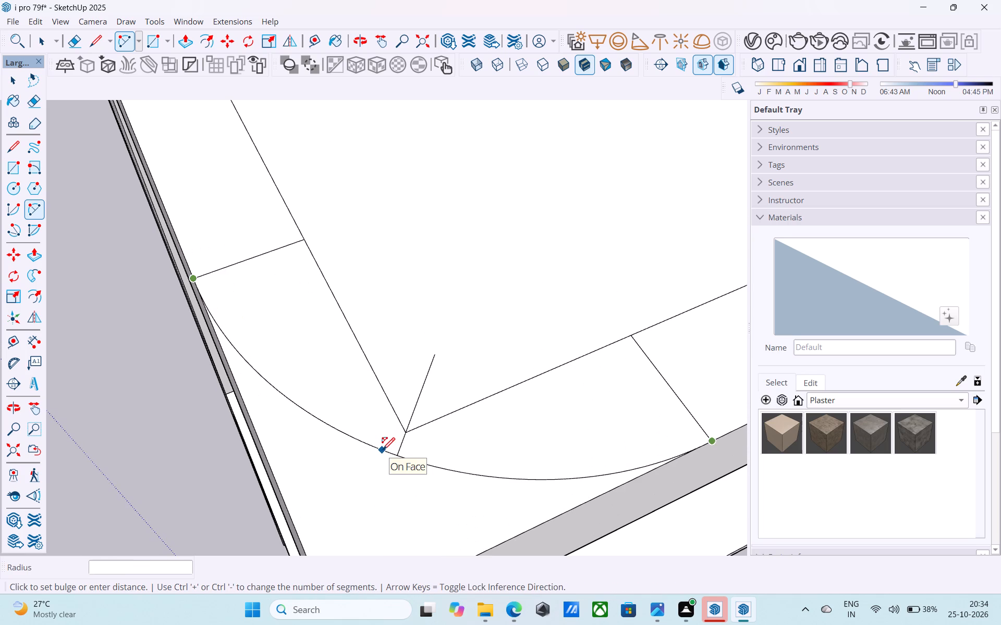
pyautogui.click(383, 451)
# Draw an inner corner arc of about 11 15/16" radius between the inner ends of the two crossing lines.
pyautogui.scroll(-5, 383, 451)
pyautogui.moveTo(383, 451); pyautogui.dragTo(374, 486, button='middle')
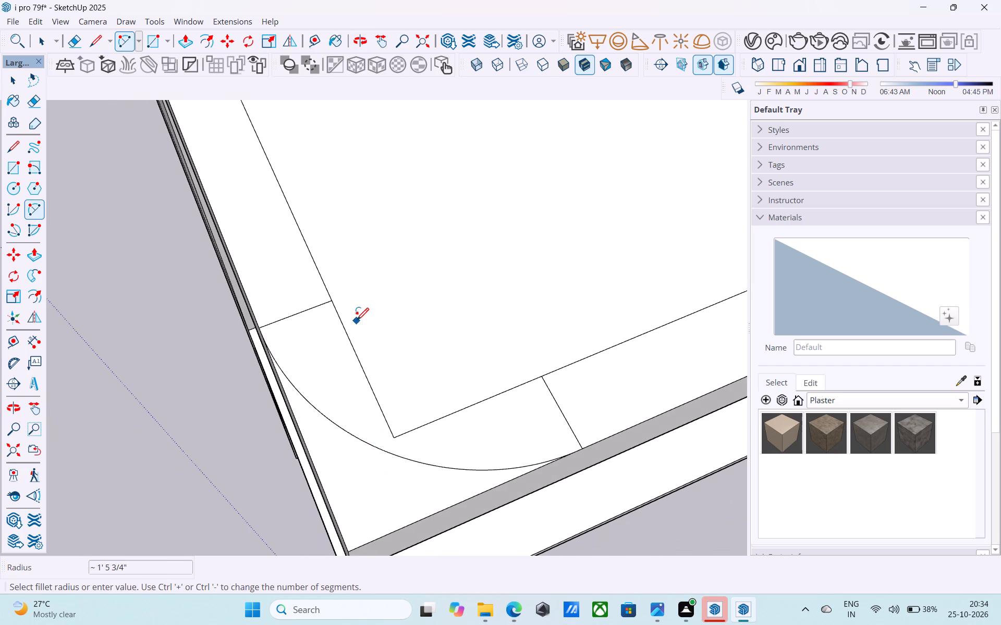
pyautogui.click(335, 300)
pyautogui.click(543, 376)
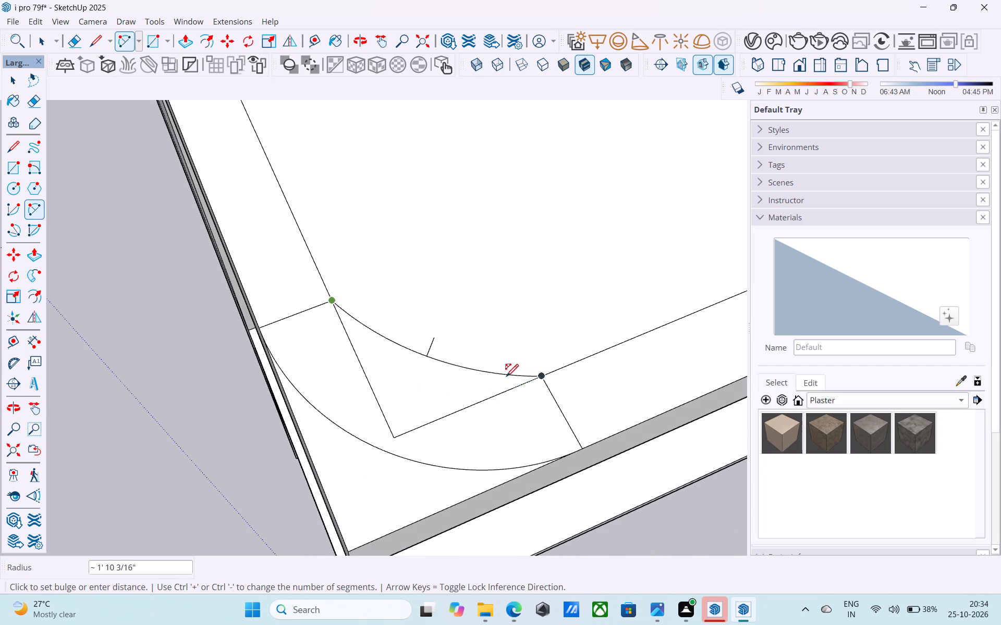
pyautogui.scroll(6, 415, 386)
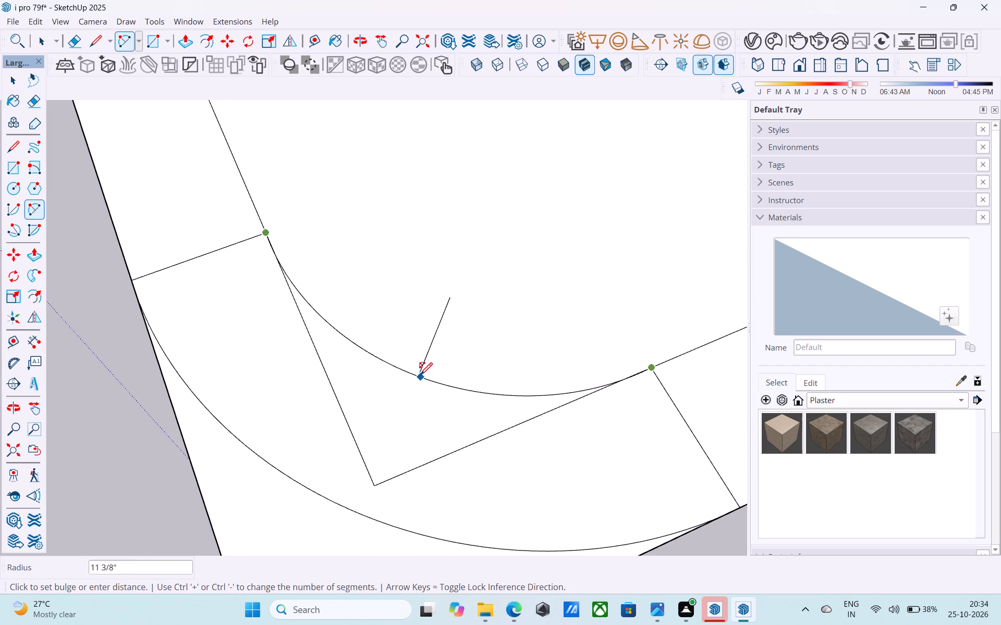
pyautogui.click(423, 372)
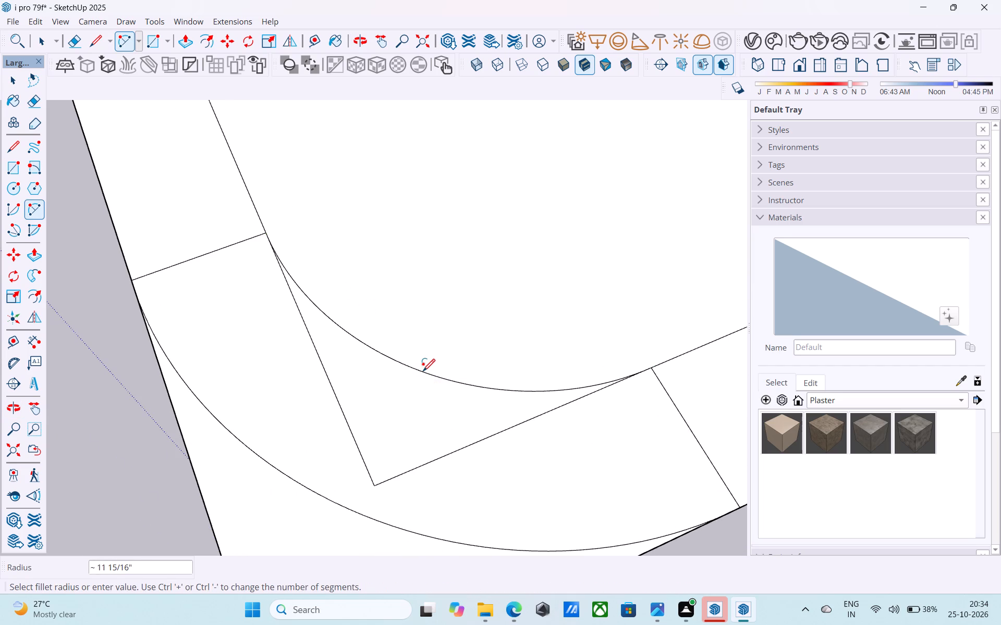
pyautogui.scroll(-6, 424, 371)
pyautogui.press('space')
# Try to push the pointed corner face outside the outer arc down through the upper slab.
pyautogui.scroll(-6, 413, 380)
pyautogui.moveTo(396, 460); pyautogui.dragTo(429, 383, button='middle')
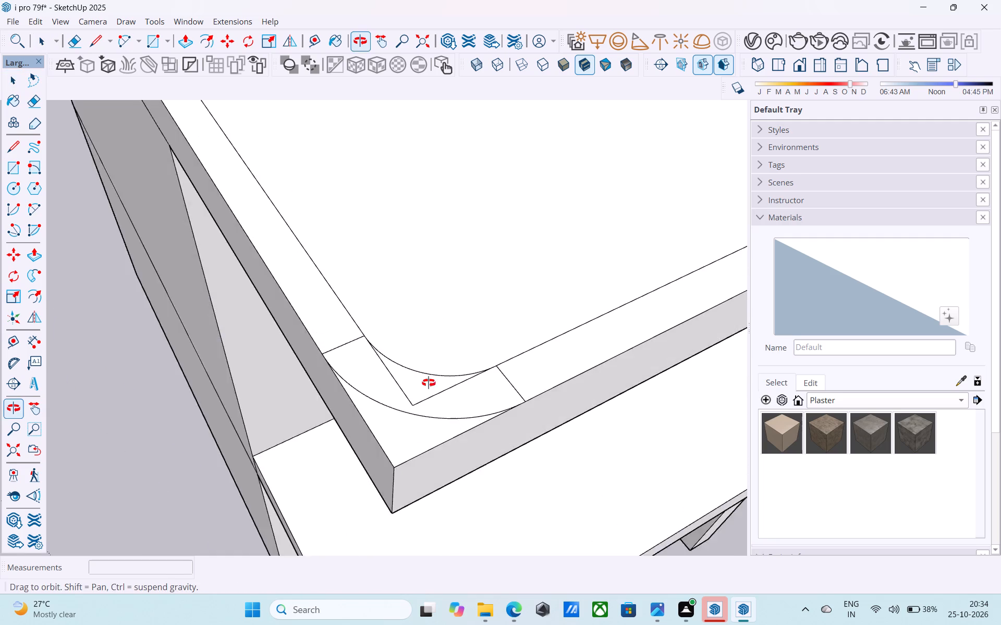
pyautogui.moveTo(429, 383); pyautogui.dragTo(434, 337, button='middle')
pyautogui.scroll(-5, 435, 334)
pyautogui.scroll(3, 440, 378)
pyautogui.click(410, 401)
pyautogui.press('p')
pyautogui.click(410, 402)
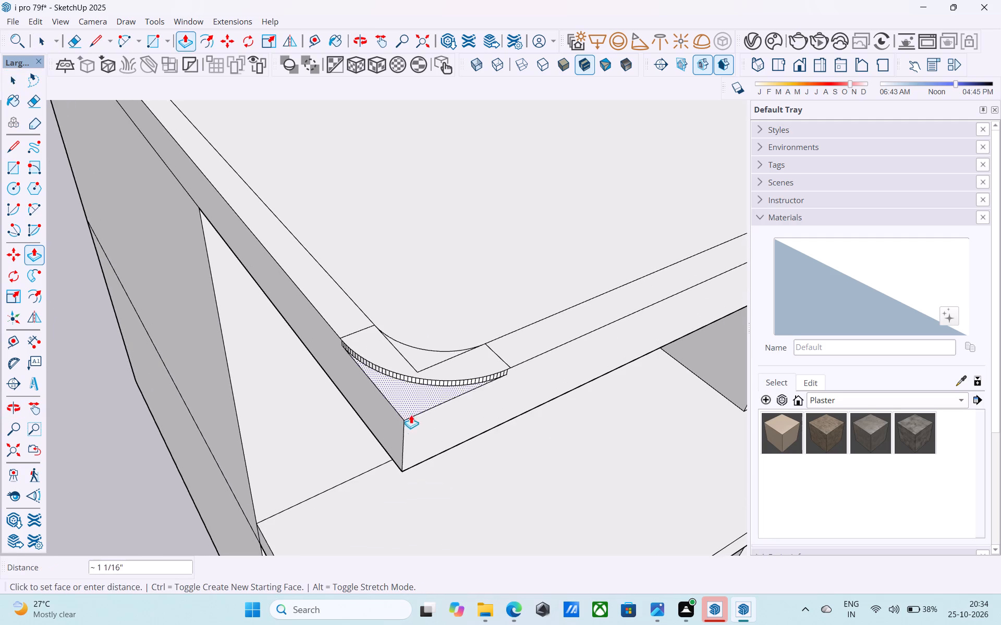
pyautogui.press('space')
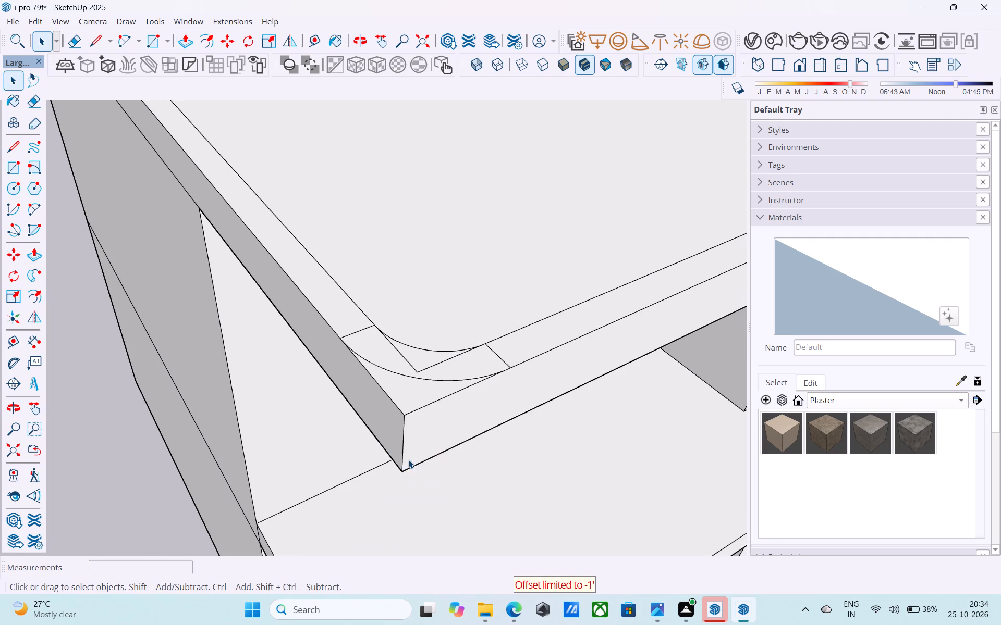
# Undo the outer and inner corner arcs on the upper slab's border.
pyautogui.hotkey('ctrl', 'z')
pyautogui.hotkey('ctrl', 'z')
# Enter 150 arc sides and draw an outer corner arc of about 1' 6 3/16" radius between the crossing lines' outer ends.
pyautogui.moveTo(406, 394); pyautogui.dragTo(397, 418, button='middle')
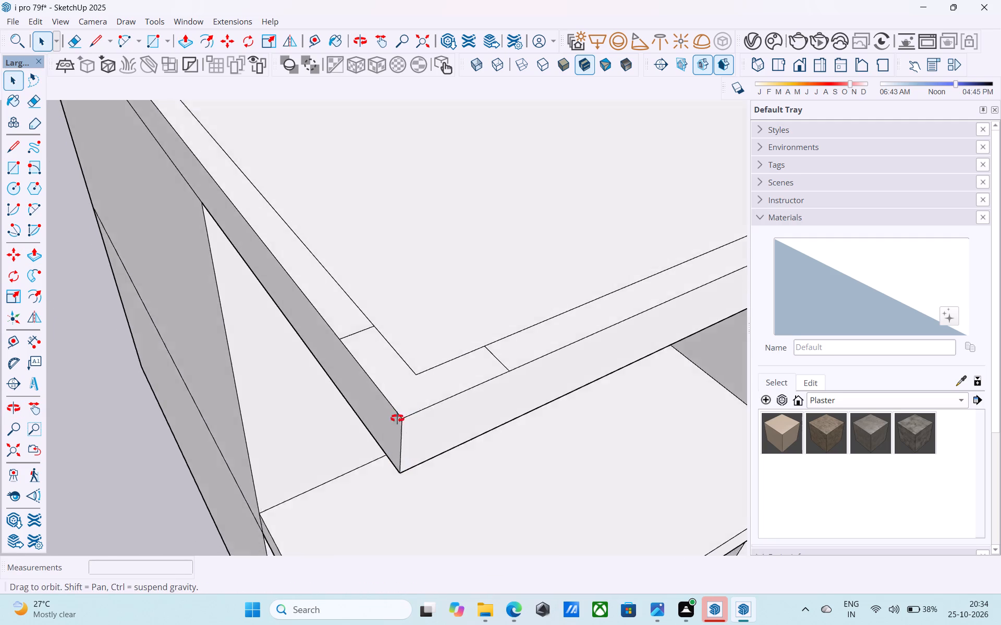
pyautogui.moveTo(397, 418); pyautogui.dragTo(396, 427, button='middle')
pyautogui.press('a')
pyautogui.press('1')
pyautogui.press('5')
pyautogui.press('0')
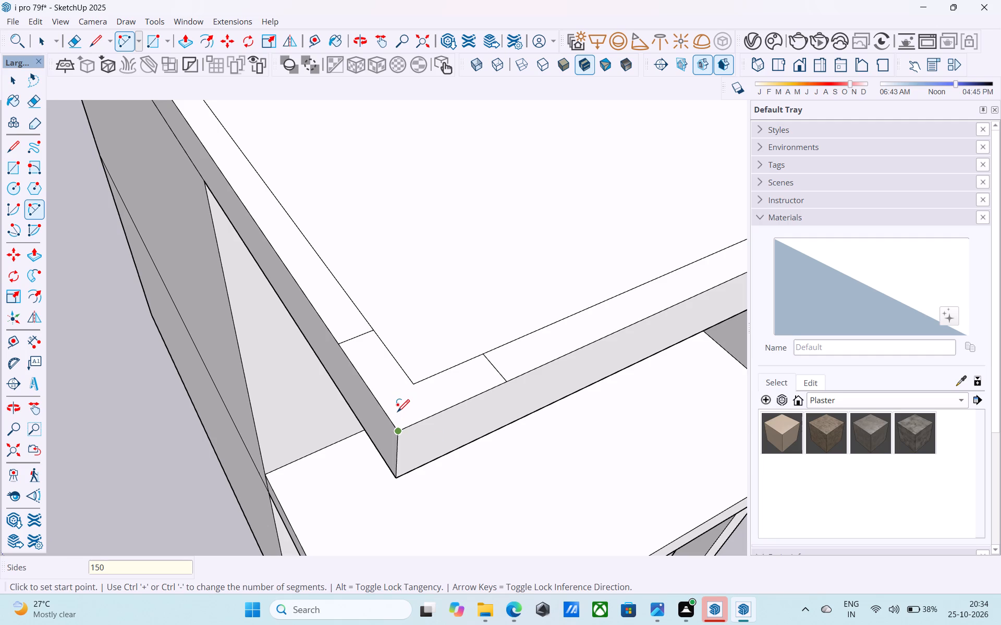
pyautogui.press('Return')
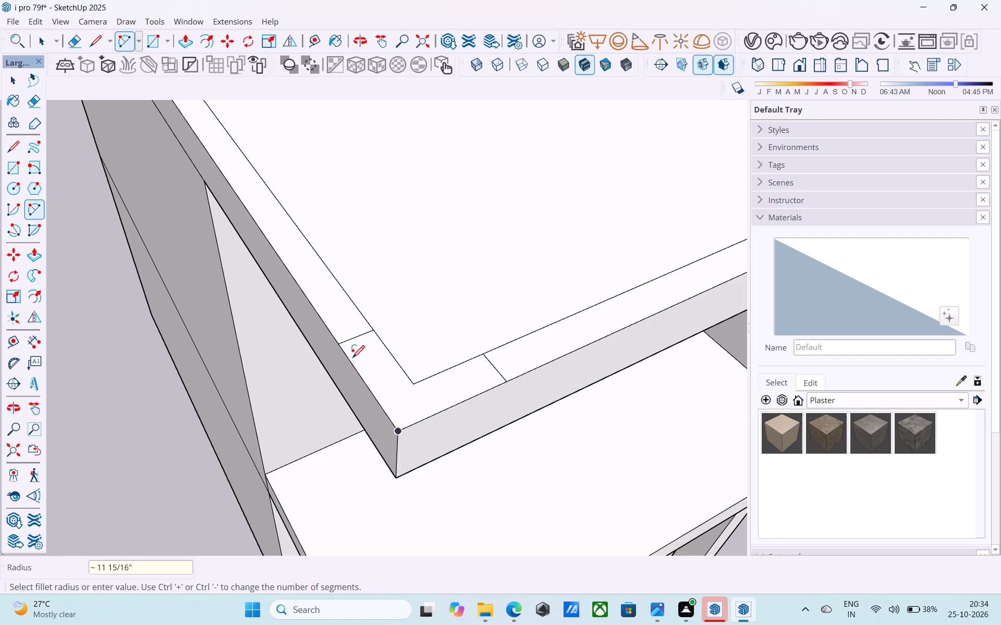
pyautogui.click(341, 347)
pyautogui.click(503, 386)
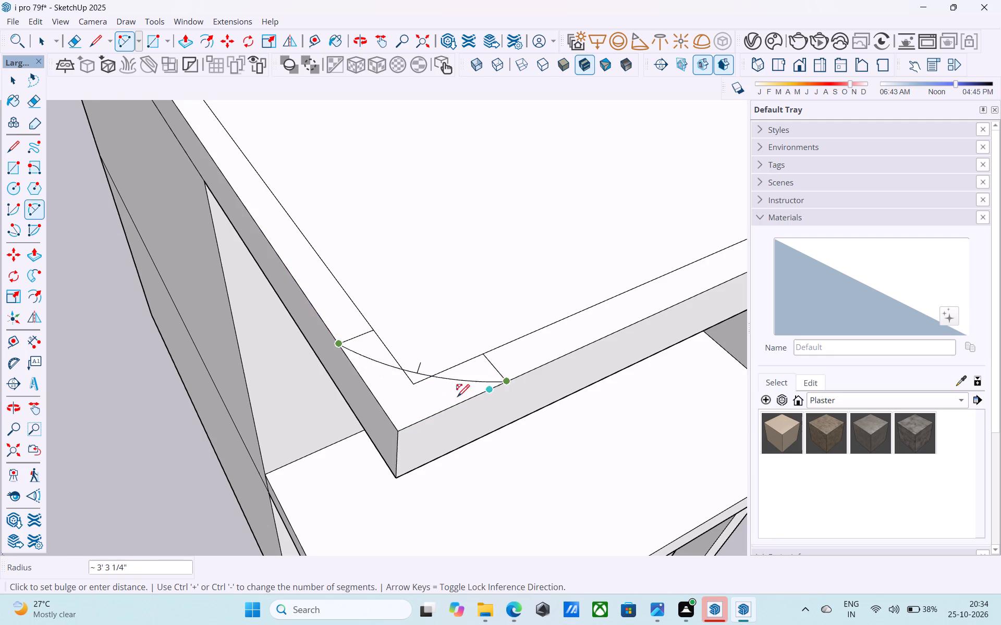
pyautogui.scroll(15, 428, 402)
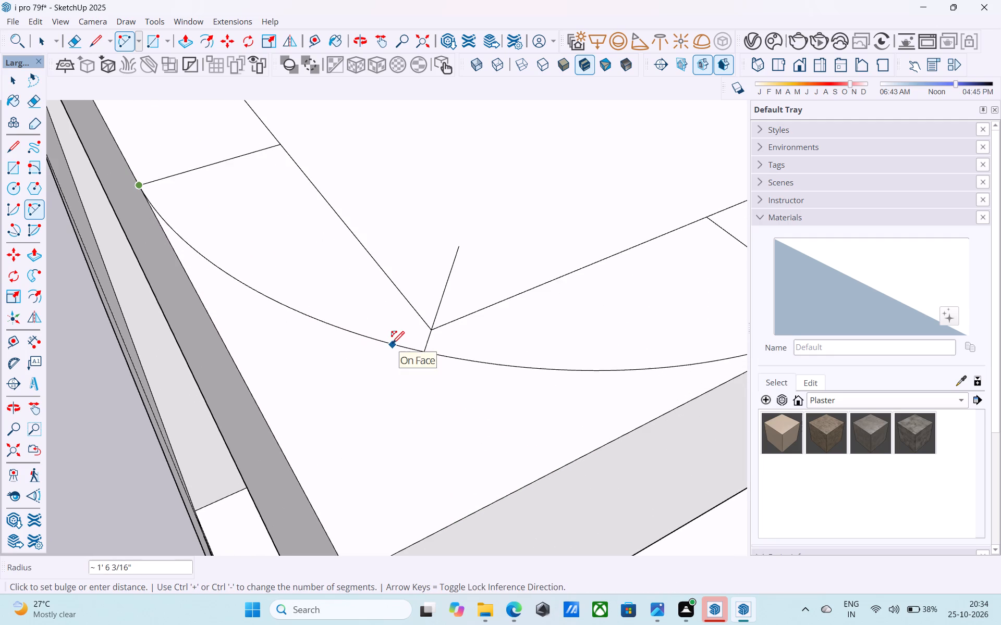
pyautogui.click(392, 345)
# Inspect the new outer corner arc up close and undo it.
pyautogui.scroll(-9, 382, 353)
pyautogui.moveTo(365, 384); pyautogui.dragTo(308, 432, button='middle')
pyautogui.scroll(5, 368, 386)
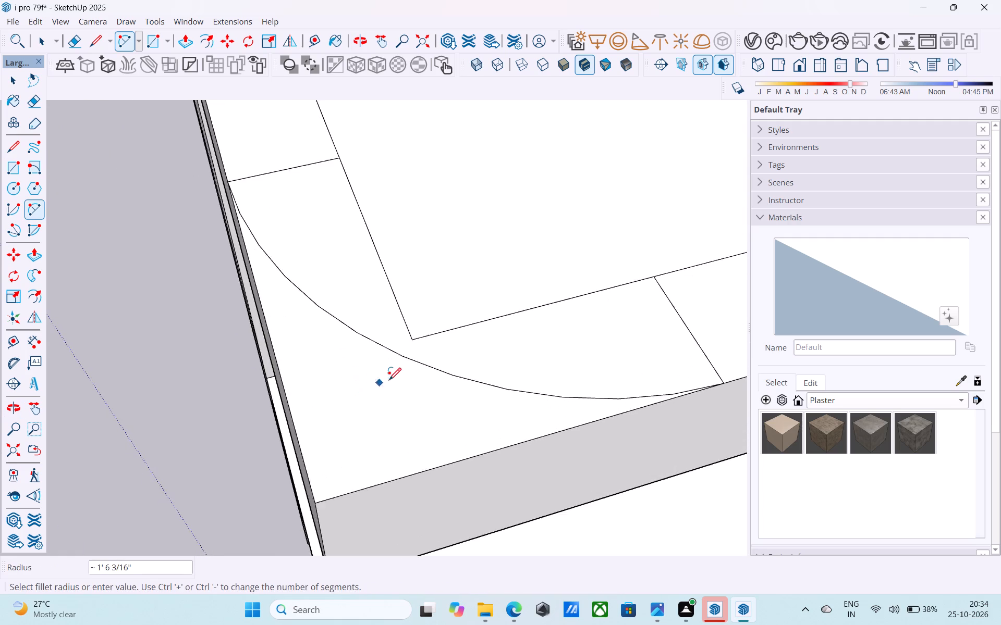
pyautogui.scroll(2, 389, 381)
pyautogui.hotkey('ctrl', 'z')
# Examine the upper slab's front corner and border, up close and against the whole slab and loop.
pyautogui.scroll(1, 429, 362)
pyautogui.scroll(-4, 427, 359)
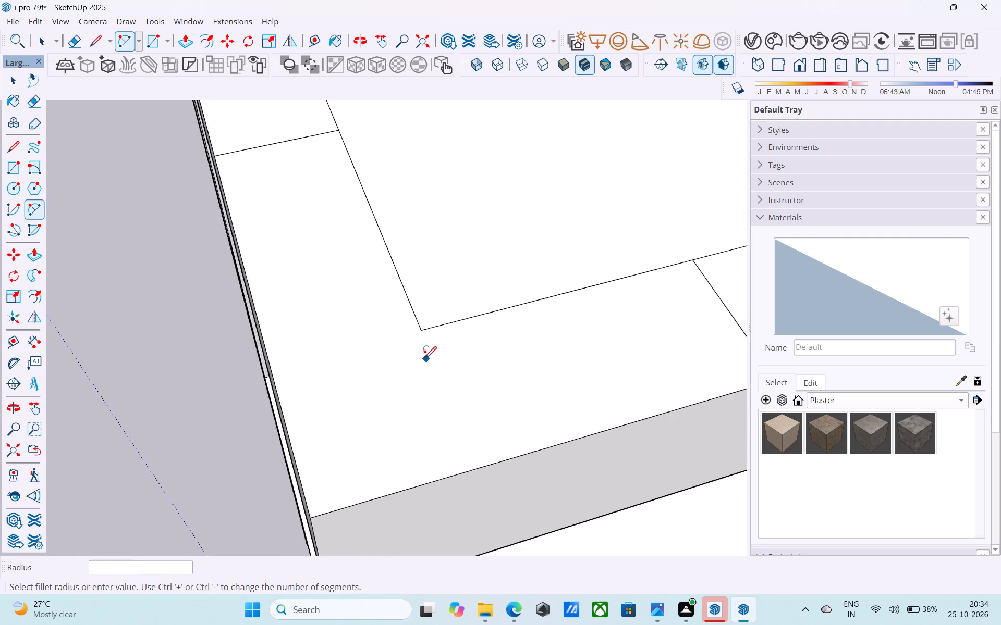
pyautogui.keyDown('shift'); pyautogui.moveTo(422, 362); pyautogui.dragTo(506, 322, button='middle'); pyautogui.keyUp('shift')
pyautogui.keyDown('shift'); pyautogui.moveTo(410, 405); pyautogui.dragTo(417, 383, button='middle'); pyautogui.keyUp('shift')
pyautogui.scroll(1, 417, 383)
pyautogui.scroll(-13, 416, 384)
pyautogui.moveTo(399, 394); pyautogui.dragTo(397, 408, button='middle')
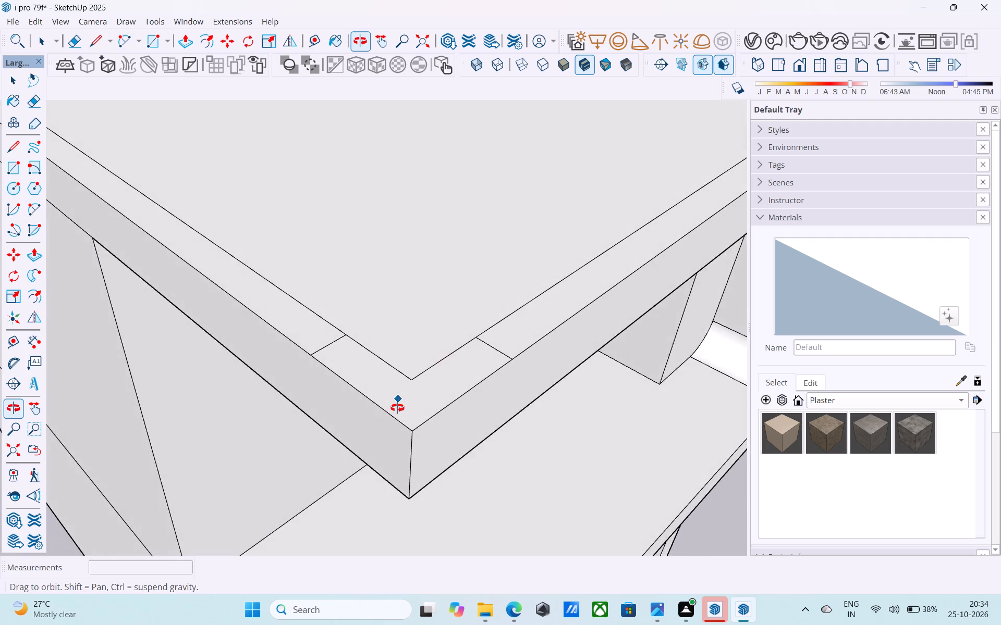
pyautogui.moveTo(397, 408); pyautogui.dragTo(391, 359, button='middle')
pyautogui.scroll(-13, 389, 355)
pyautogui.moveTo(381, 361); pyautogui.dragTo(357, 428, button='middle')
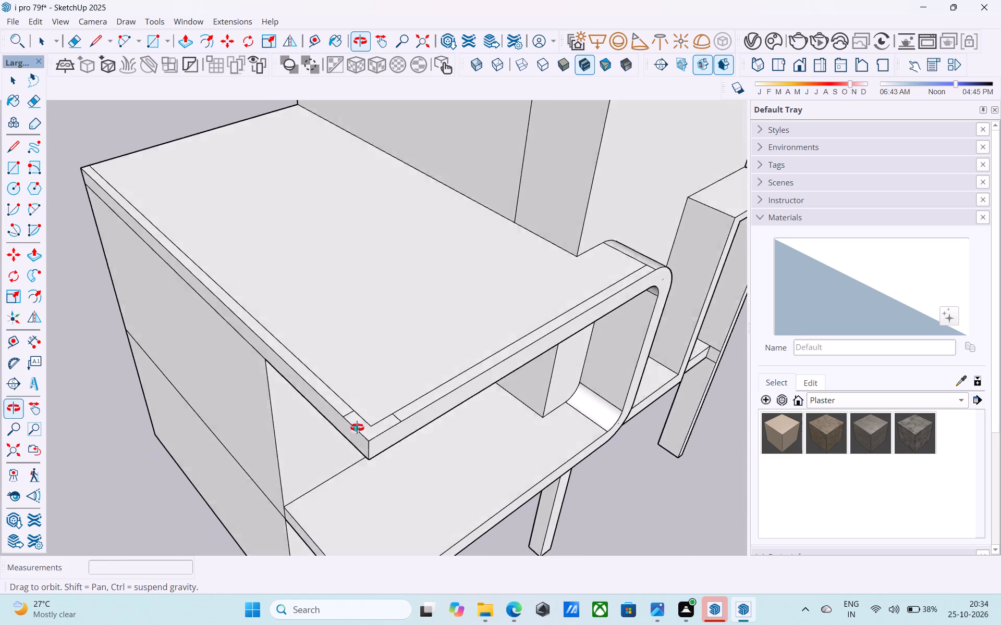
pyautogui.moveTo(357, 428); pyautogui.dragTo(352, 438, button='middle')
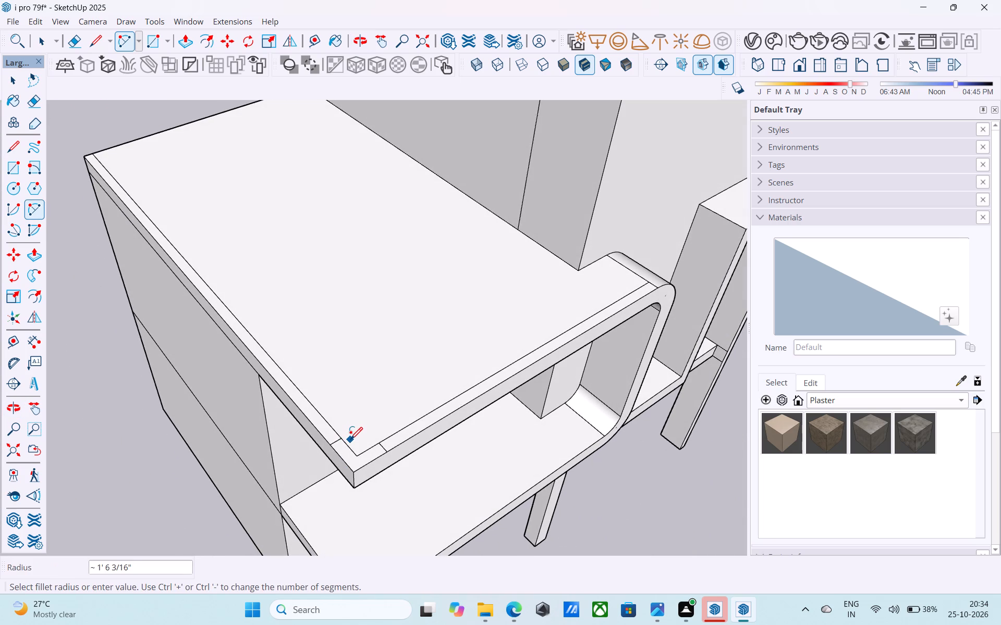
# Enter 200 arc sides and draw an outer corner arc of about 1' 5 3/8" radius between the upper slab's crossing lines' outer ends.
pyautogui.press('a')
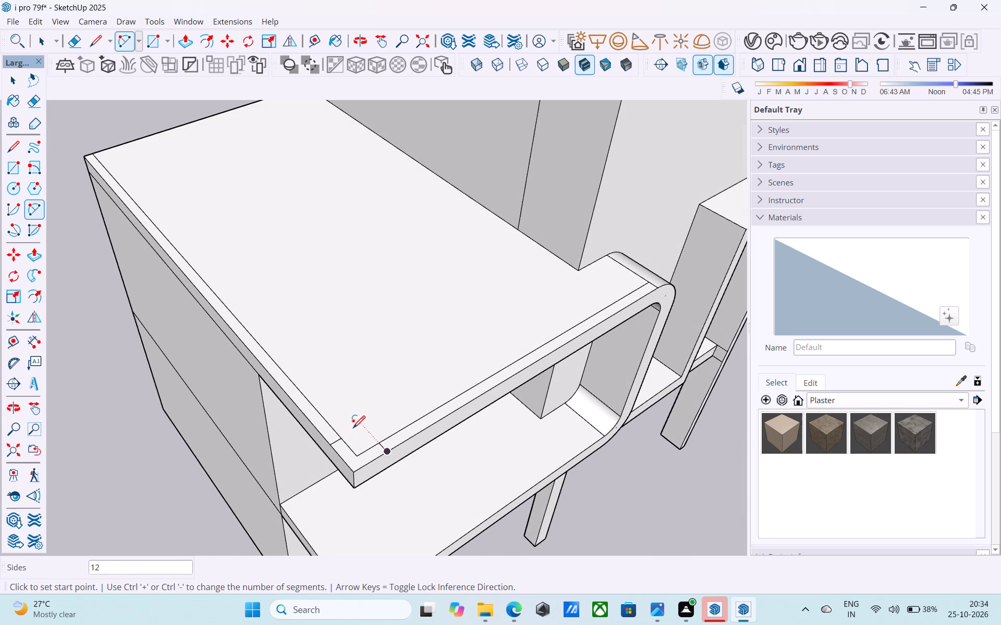
pyautogui.write('200')
pyautogui.press('Return')
pyautogui.scroll(-6, 307, 395)
pyautogui.scroll(9, 316, 411)
pyautogui.click(324, 431)
pyautogui.scroll(4, 394, 444)
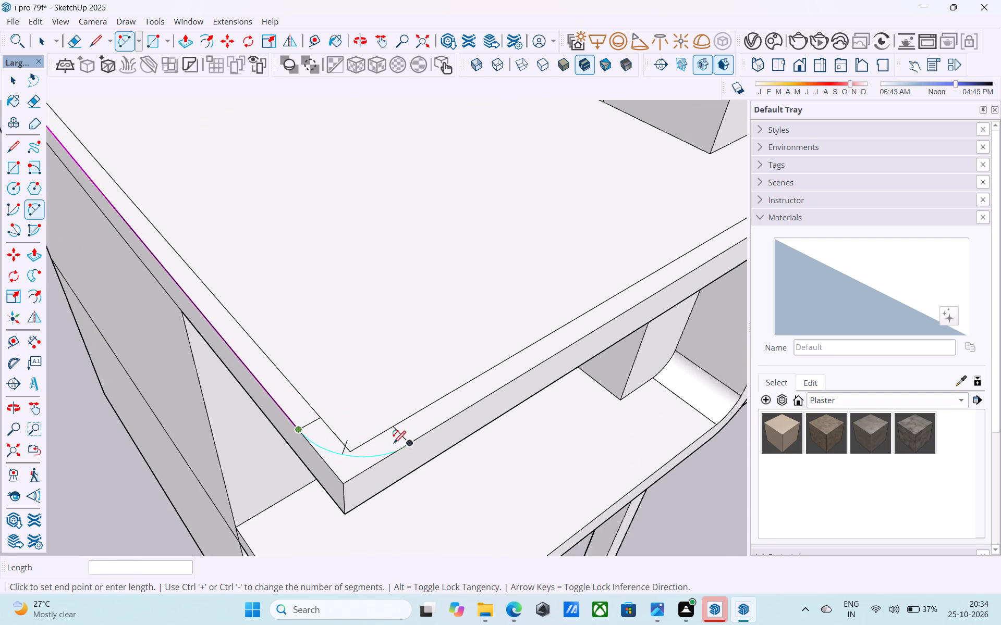
pyautogui.click(408, 444)
pyautogui.scroll(6, 344, 461)
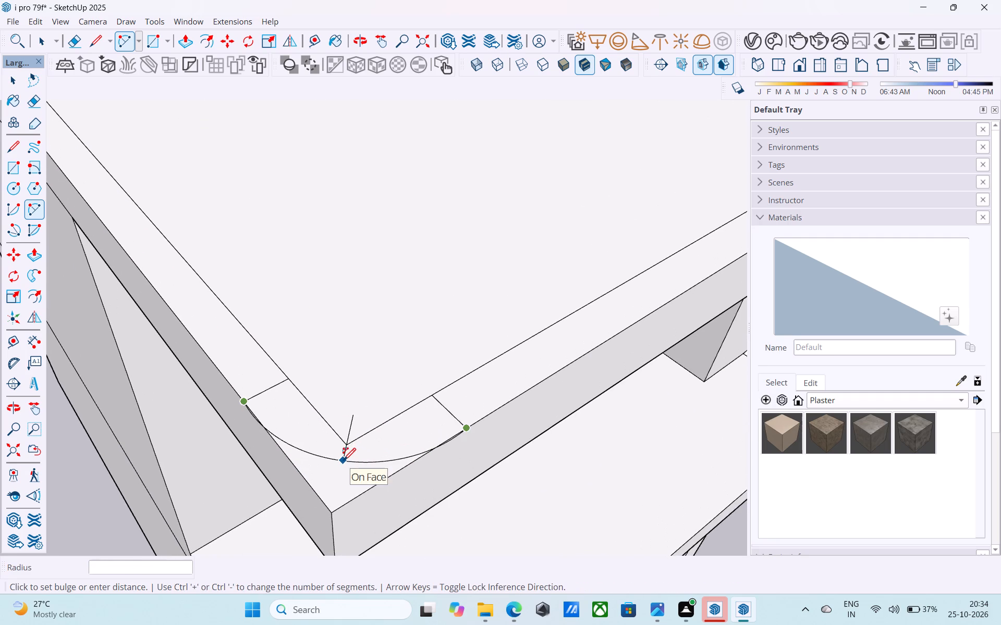
pyautogui.scroll(6, 343, 462)
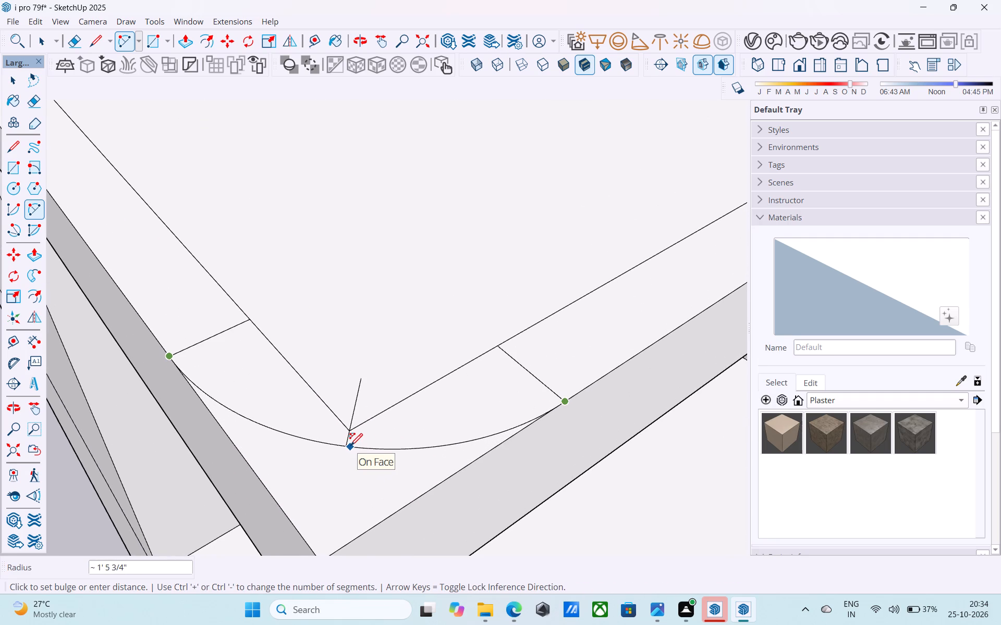
pyautogui.scroll(2, 350, 446)
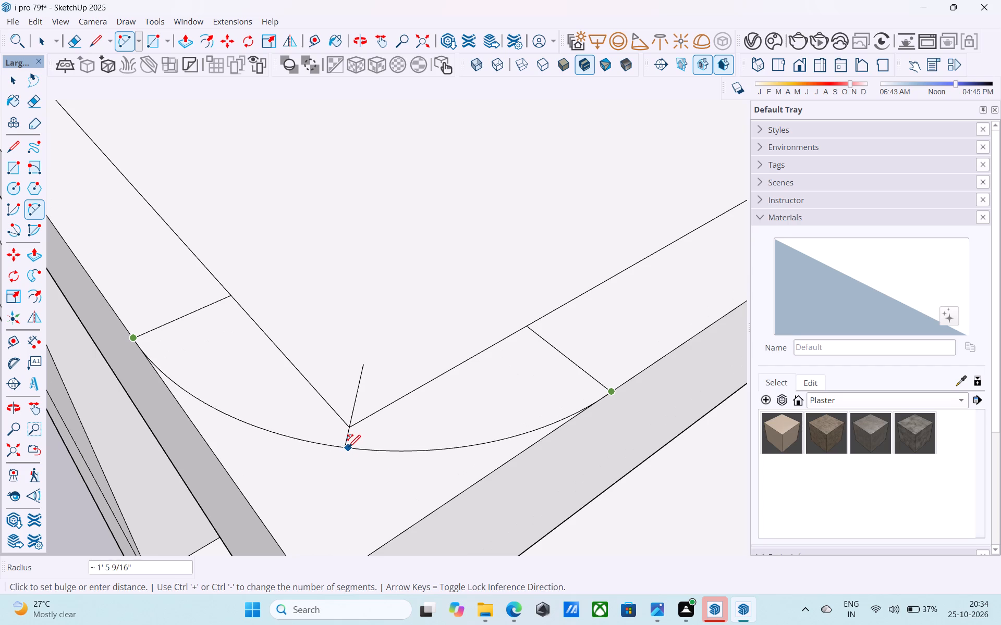
pyautogui.click(347, 449)
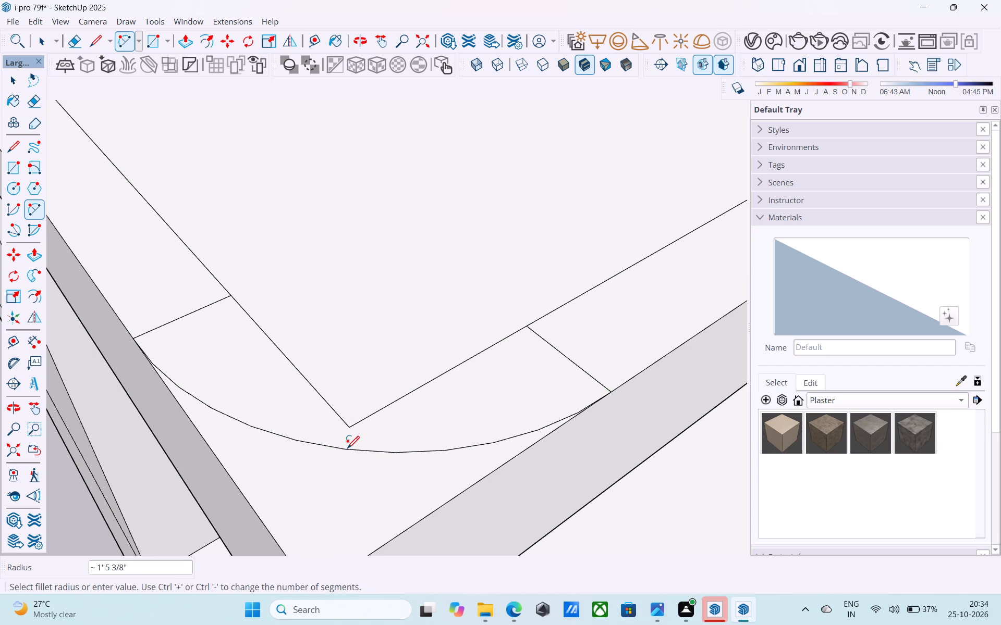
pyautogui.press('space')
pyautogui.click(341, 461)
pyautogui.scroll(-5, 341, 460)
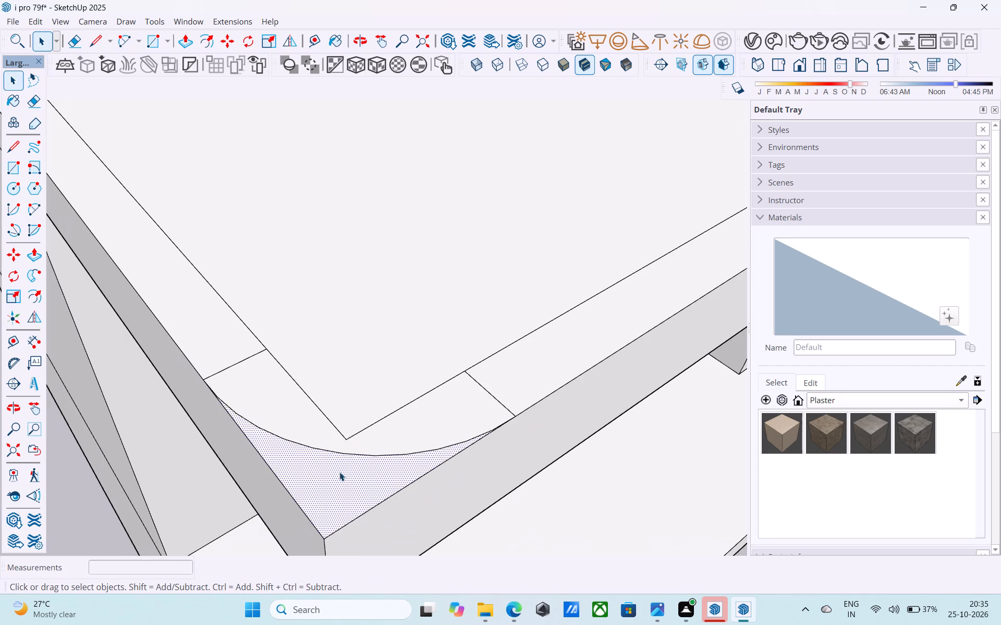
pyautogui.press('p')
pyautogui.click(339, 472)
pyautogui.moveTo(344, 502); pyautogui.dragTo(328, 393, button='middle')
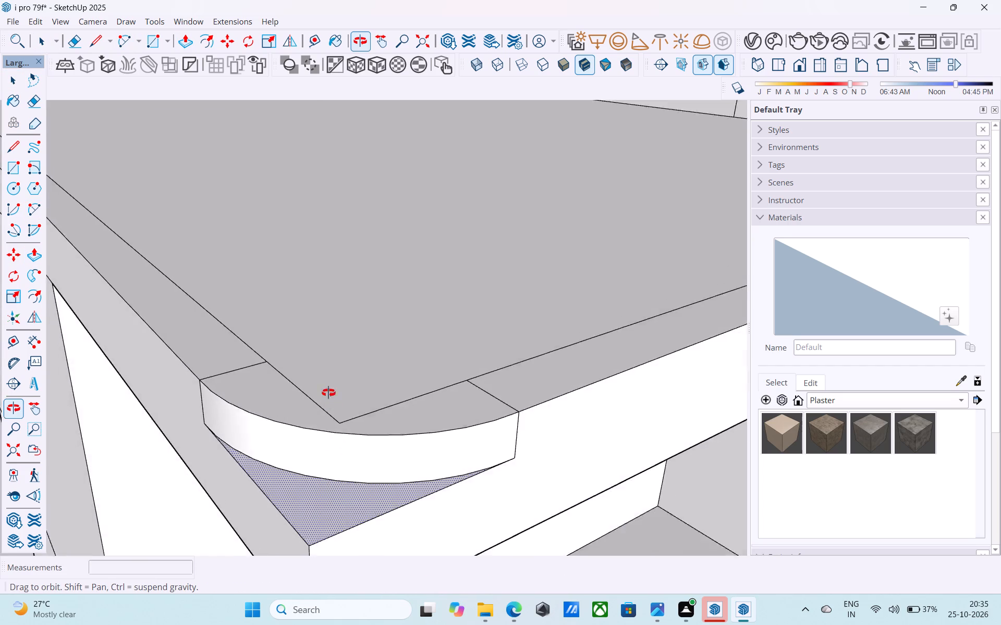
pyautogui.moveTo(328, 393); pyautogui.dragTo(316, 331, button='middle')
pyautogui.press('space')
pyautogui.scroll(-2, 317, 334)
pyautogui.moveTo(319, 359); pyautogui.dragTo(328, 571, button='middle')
# Enter 200 arc sides and draw an inner corner arc between the crossing lines' inner ends on the upper slab's border.
pyautogui.press('a')
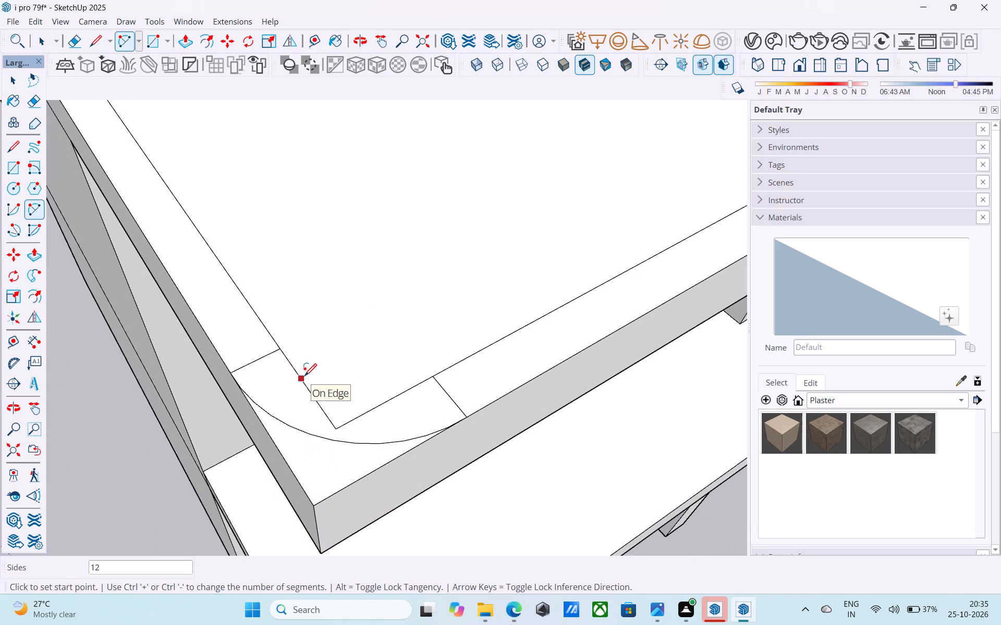
pyautogui.write('200')
pyautogui.press('Return')
pyautogui.click(282, 351)
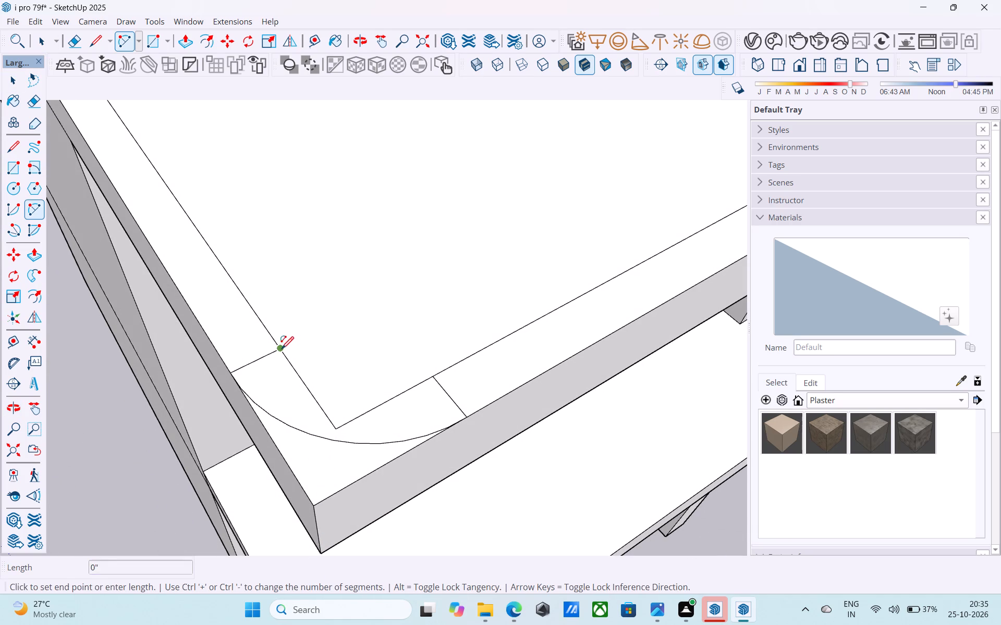
pyautogui.click(434, 378)
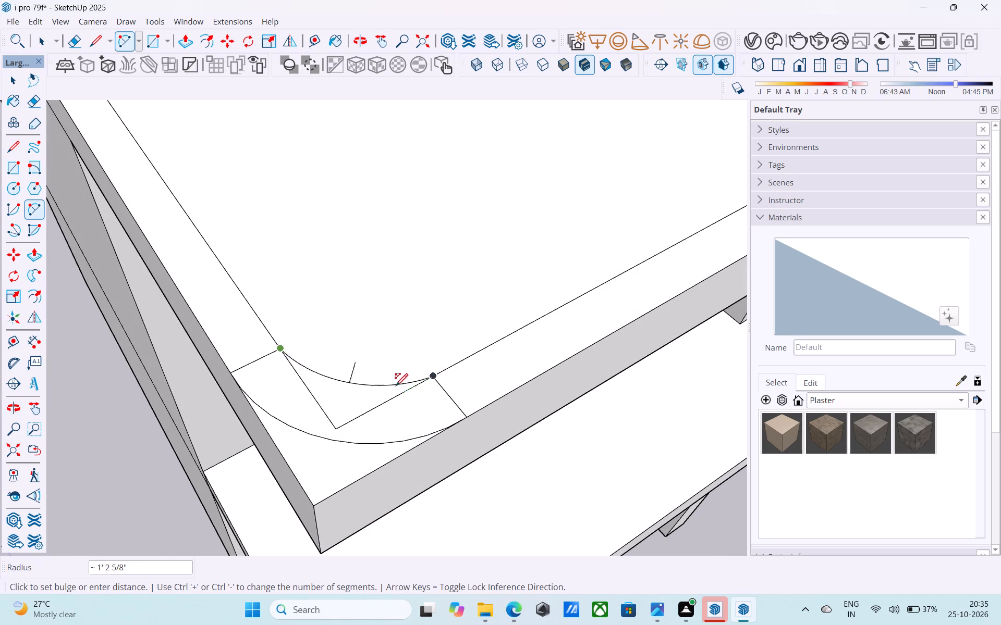
pyautogui.scroll(6, 384, 391)
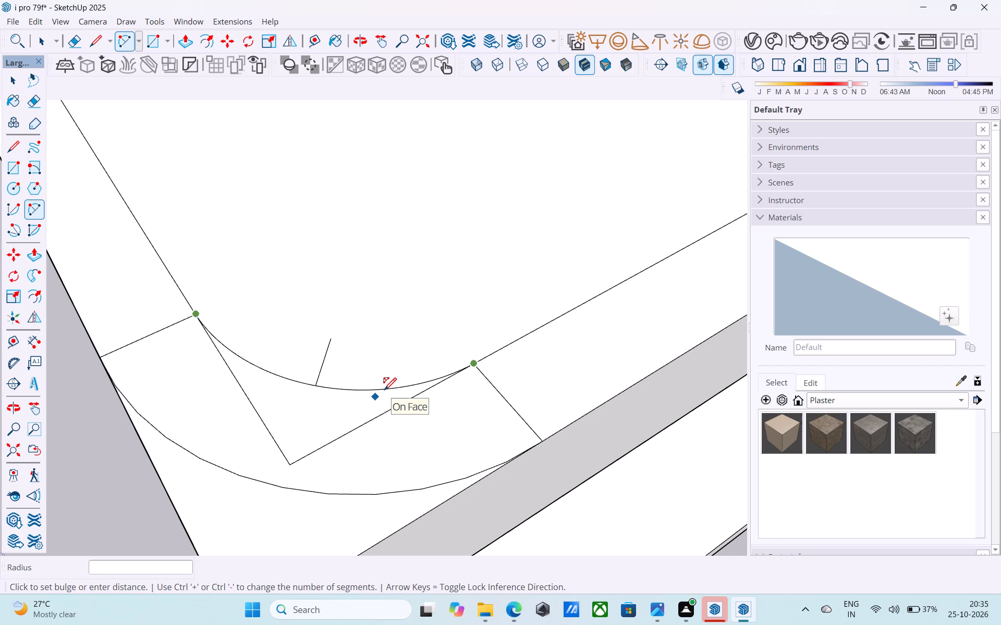
pyautogui.click(384, 391)
pyautogui.scroll(-2, 384, 391)
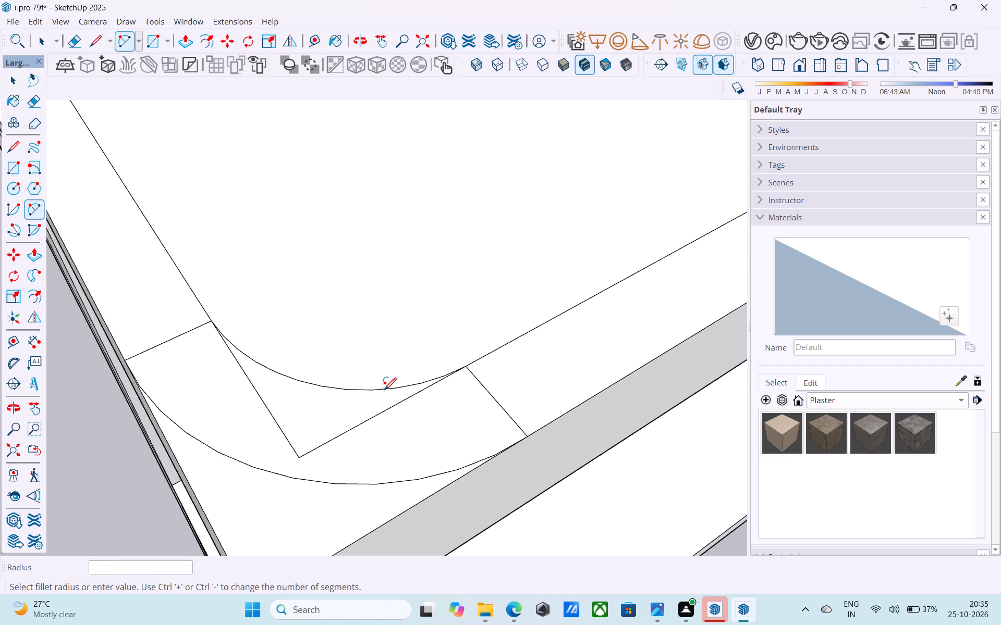
# Erase the two straight inner border edges that meet at the corner beyond the upper slab's inner arc.
pyautogui.press('e')
pyautogui.moveTo(322, 435); pyautogui.dragTo(289, 435)
pyautogui.moveTo(297, 434); pyautogui.dragTo(364, 443)
pyautogui.scroll(-12, 367, 444)
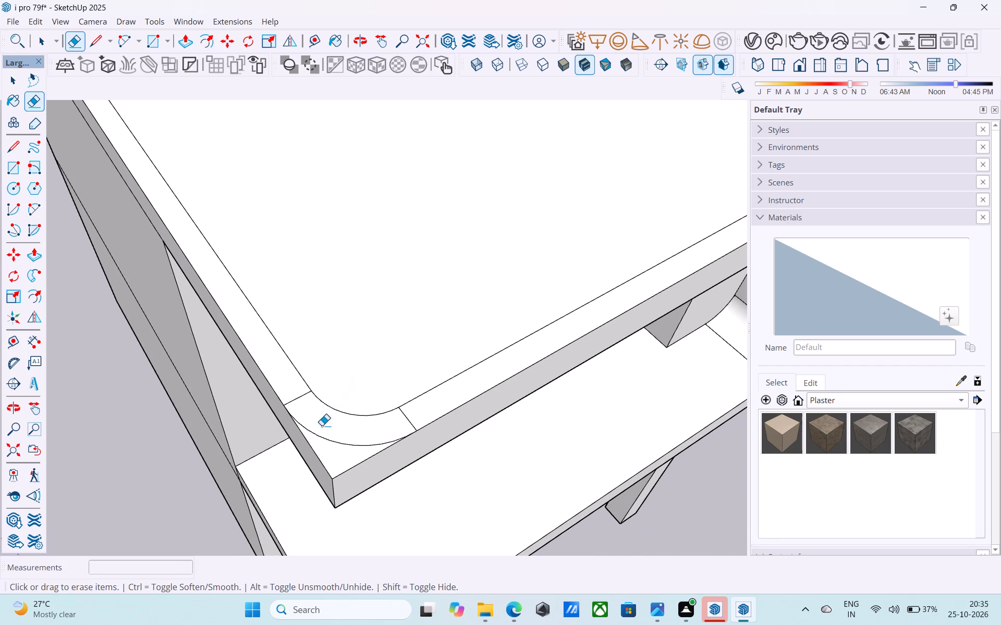
# Push the corner piece outside the outer arc down through the upper slab's full thickness to round off the corner.
pyautogui.press('space')
pyautogui.click(328, 466)
pyautogui.press('p')
pyautogui.click(328, 466)
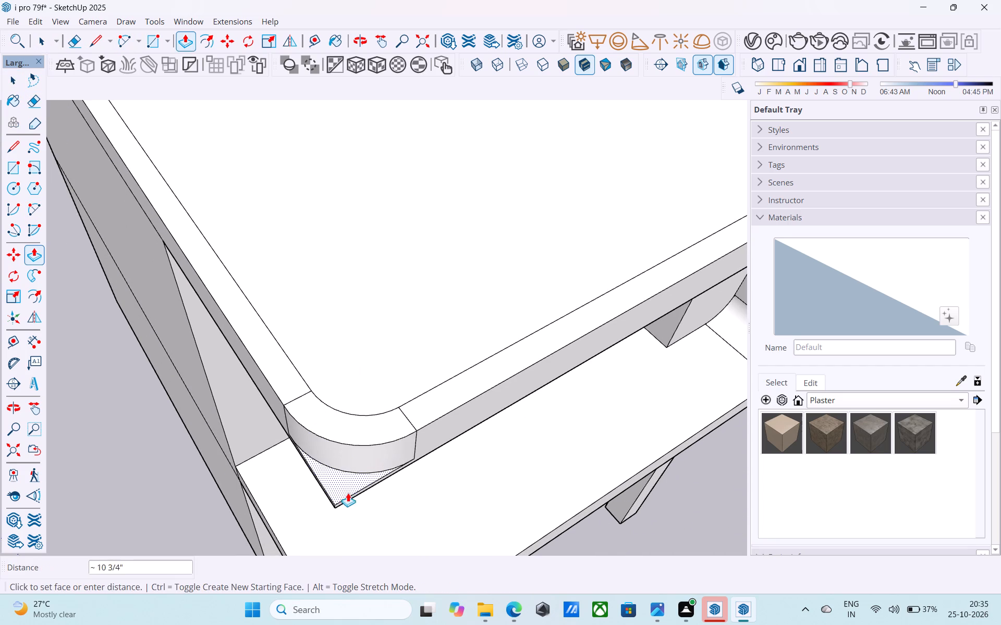
pyautogui.click(350, 499)
pyautogui.press('space')
pyautogui.scroll(-6, 351, 499)
# Erase the two short crossing lines at the ends of the arcs on the upper slab's top border.
pyautogui.moveTo(345, 489); pyautogui.dragTo(360, 245, button='middle')
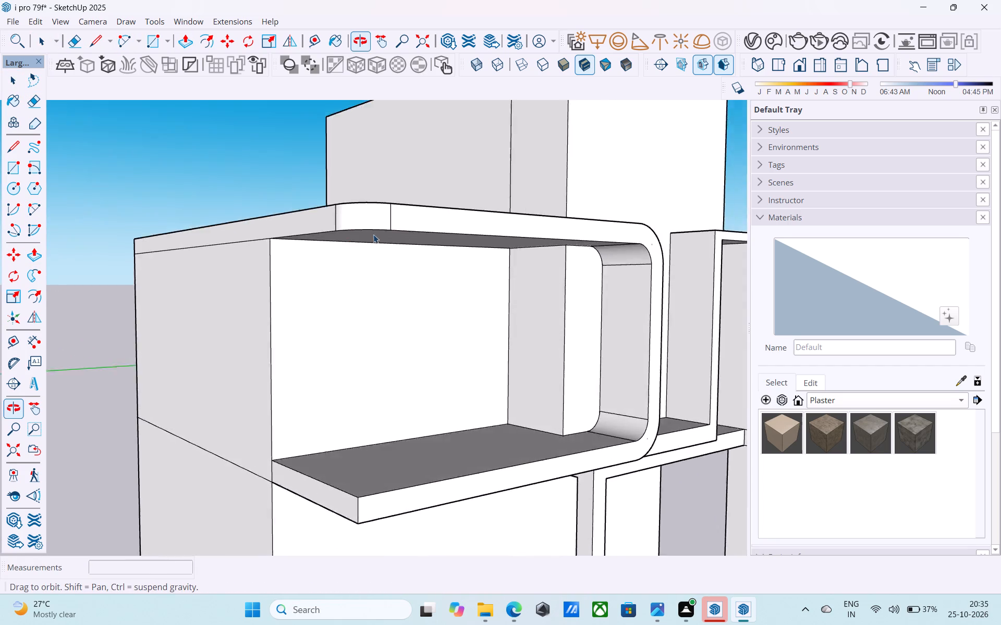
pyautogui.scroll(7, 374, 230)
pyautogui.scroll(-6, 352, 166)
pyautogui.moveTo(344, 171); pyautogui.dragTo(384, 362, button='middle')
pyautogui.scroll(6, 384, 362)
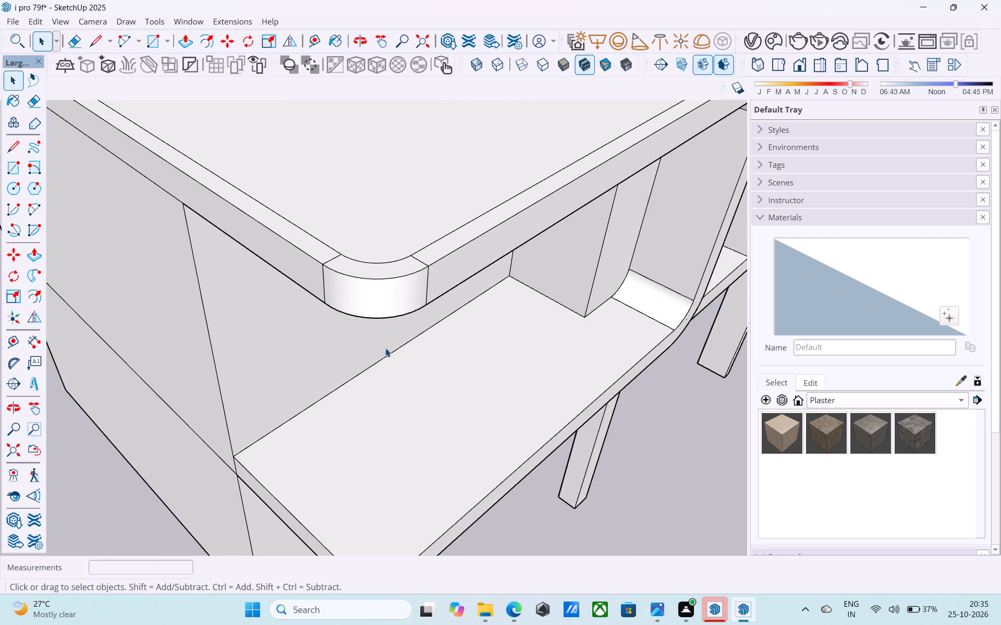
pyautogui.moveTo(351, 259); pyautogui.dragTo(333, 305, button='middle')
pyautogui.press('e')
pyautogui.scroll(5, 328, 300)
pyautogui.moveTo(328, 266); pyautogui.dragTo(319, 258)
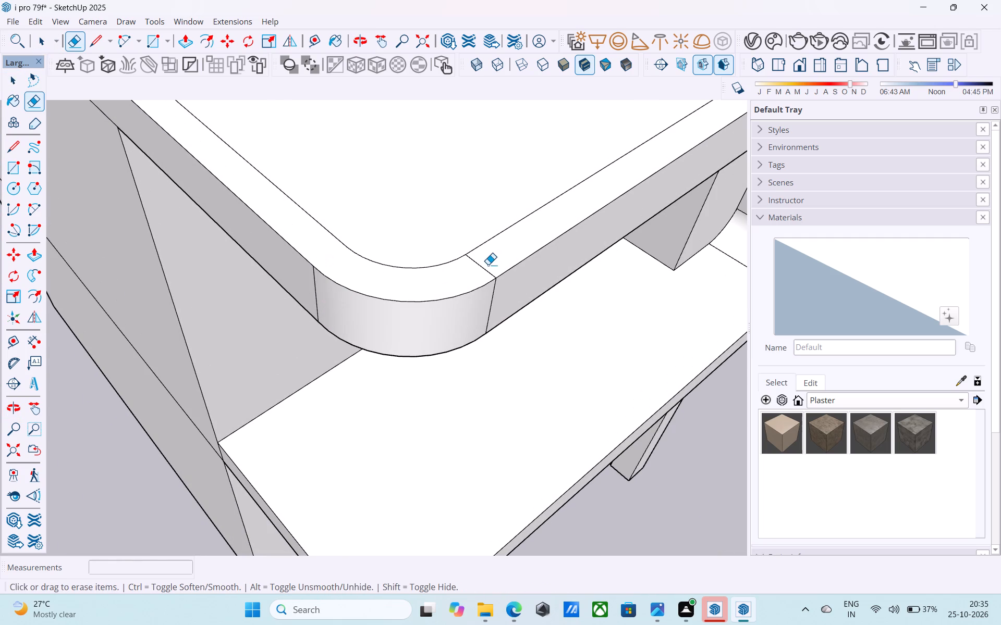
pyautogui.moveTo(481, 266); pyautogui.dragTo(471, 271)
pyautogui.press('space')
# Examine the upper slab's rounded corner against the lower slab and the whole building.
pyautogui.scroll(-4, 442, 283)
pyautogui.scroll(1, 442, 283)
pyautogui.scroll(-11, 442, 283)
pyautogui.moveTo(443, 328); pyautogui.dragTo(425, 300, button='middle')
pyautogui.scroll(-2, 422, 290)
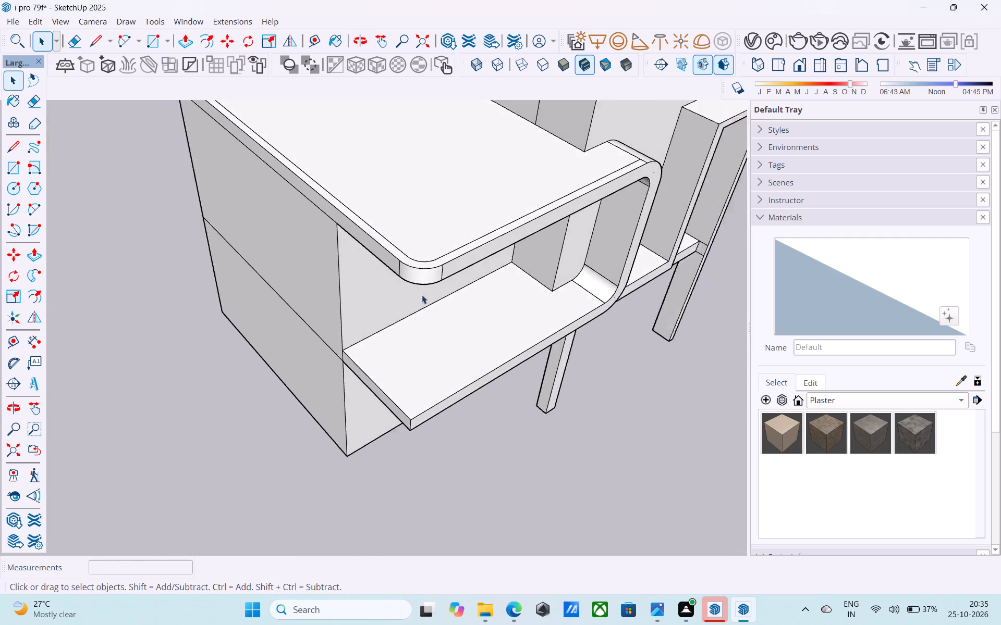
pyautogui.scroll(-6, 422, 295)
pyautogui.moveTo(420, 331); pyautogui.dragTo(429, 313, button='middle')
pyautogui.scroll(5, 416, 370)
pyautogui.scroll(-5, 419, 372)
pyautogui.moveTo(410, 381); pyautogui.dragTo(402, 402, button='middle')
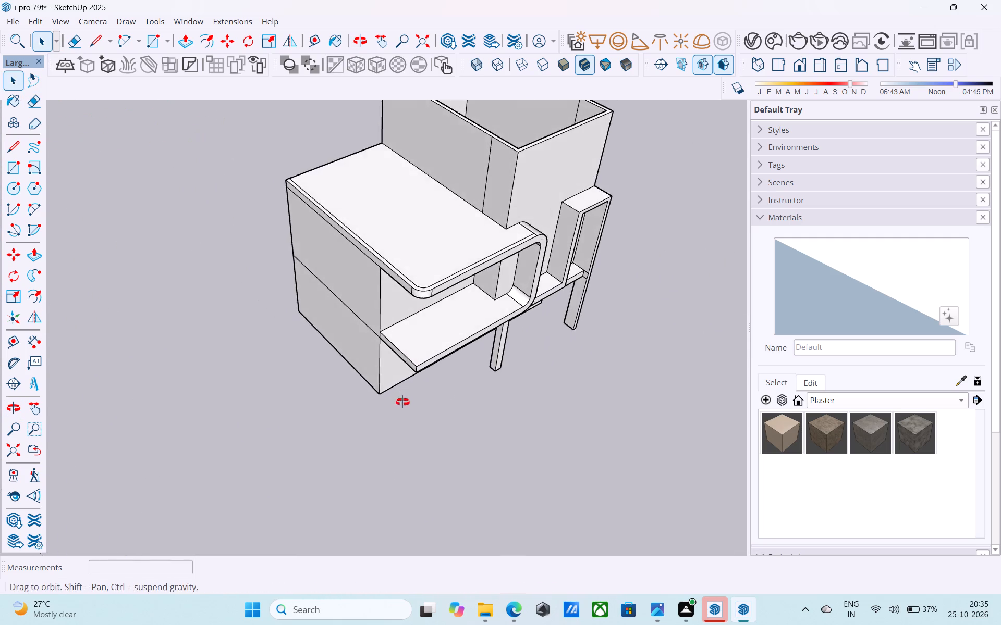
pyautogui.moveTo(402, 402); pyautogui.dragTo(404, 399, button='middle')
# Copy the lower slab's short side edge 6" inward on its top face.
pyautogui.scroll(11, 404, 394)
pyautogui.moveTo(431, 331); pyautogui.dragTo(425, 380, button='middle')
pyautogui.scroll(4, 425, 380)
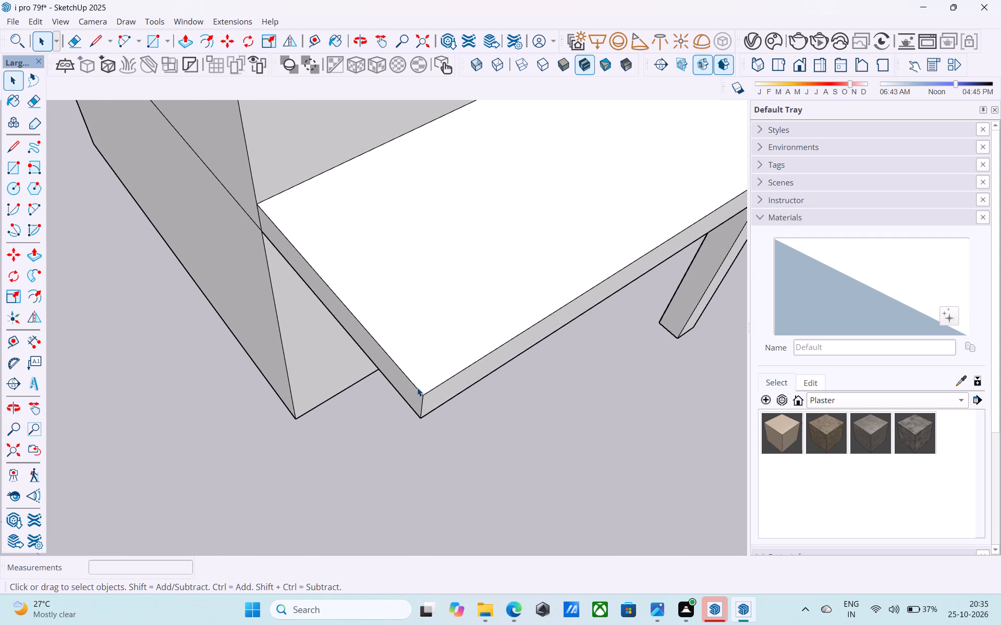
pyautogui.click(417, 387)
pyautogui.press('m')
pyautogui.click(422, 394)
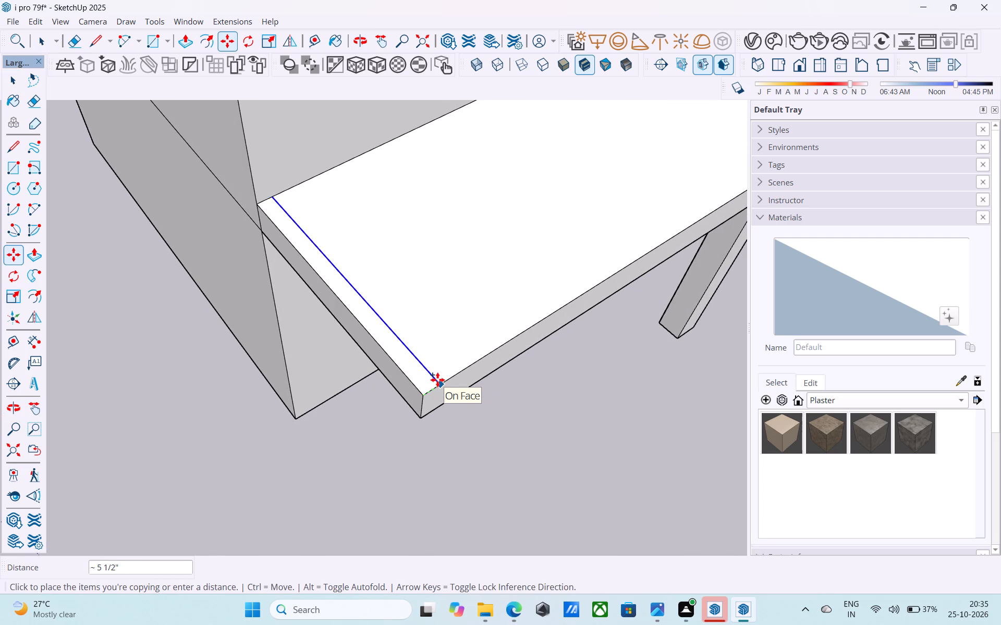
pyautogui.write('6"')
pyautogui.press('Return')
pyautogui.press('space')
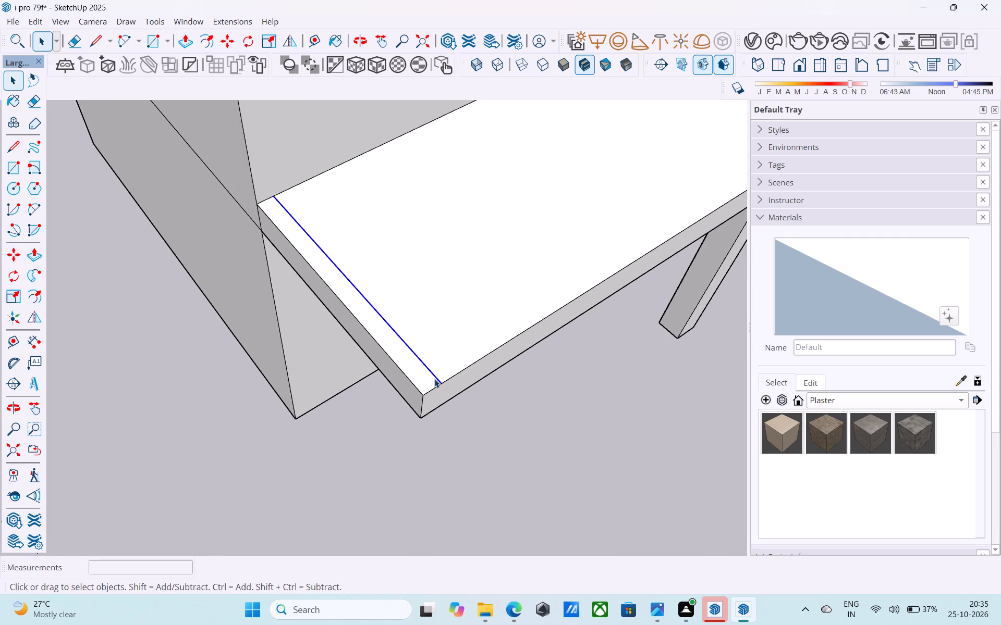
# Copy the lower slab's long front edge inward to complete the border, and erase the line stub left at the corner.
pyautogui.click(449, 377)
pyautogui.press('m')
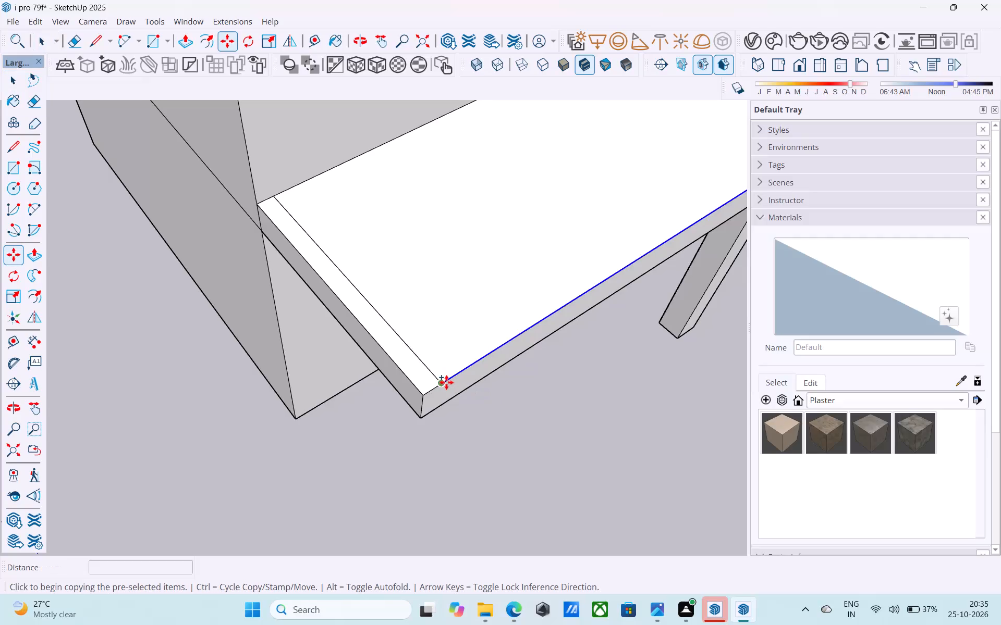
pyautogui.click(443, 384)
pyautogui.click(426, 371)
pyautogui.press('e')
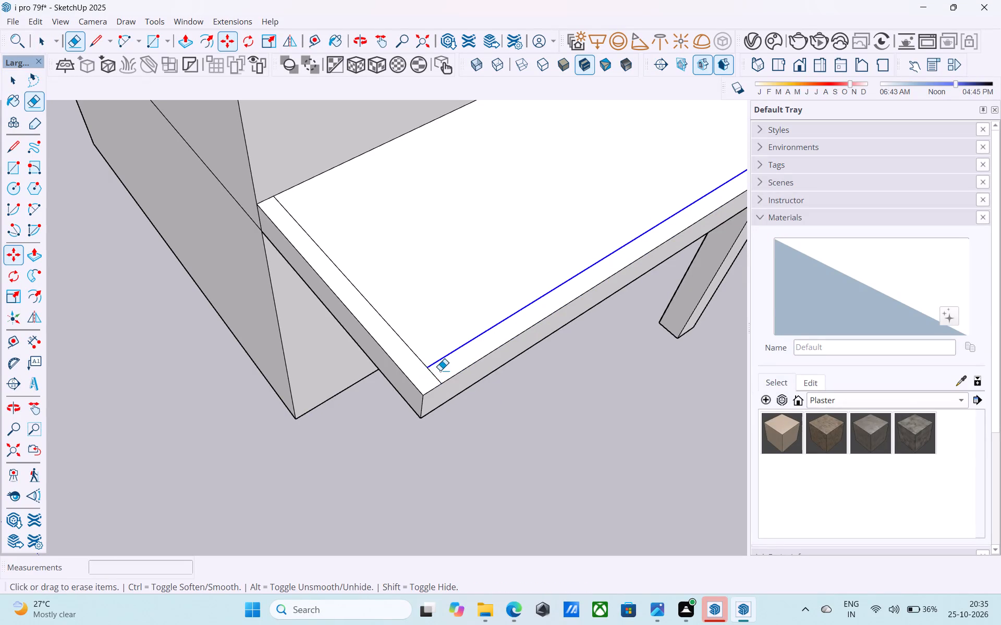
pyautogui.moveTo(443, 371); pyautogui.dragTo(428, 378)
pyautogui.press('space')
# Mark 1.5' from the lower slab's corner along its front edge and draw a crossing line over the border there.
pyautogui.scroll(4, 429, 391)
pyautogui.press('l')
pyautogui.click(421, 403)
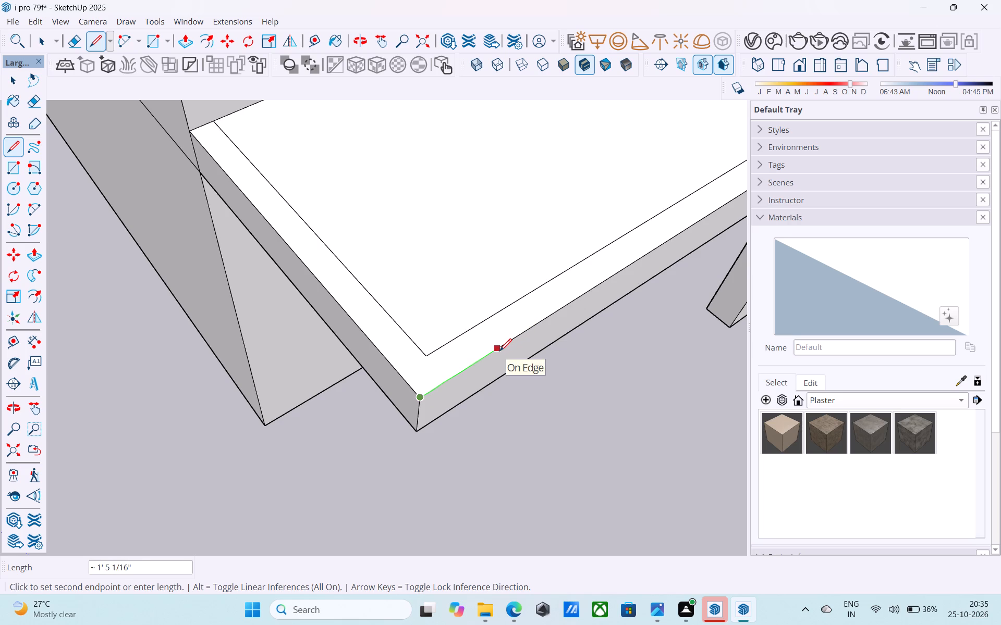
pyautogui.write("1.5'")
pyautogui.press('Return')
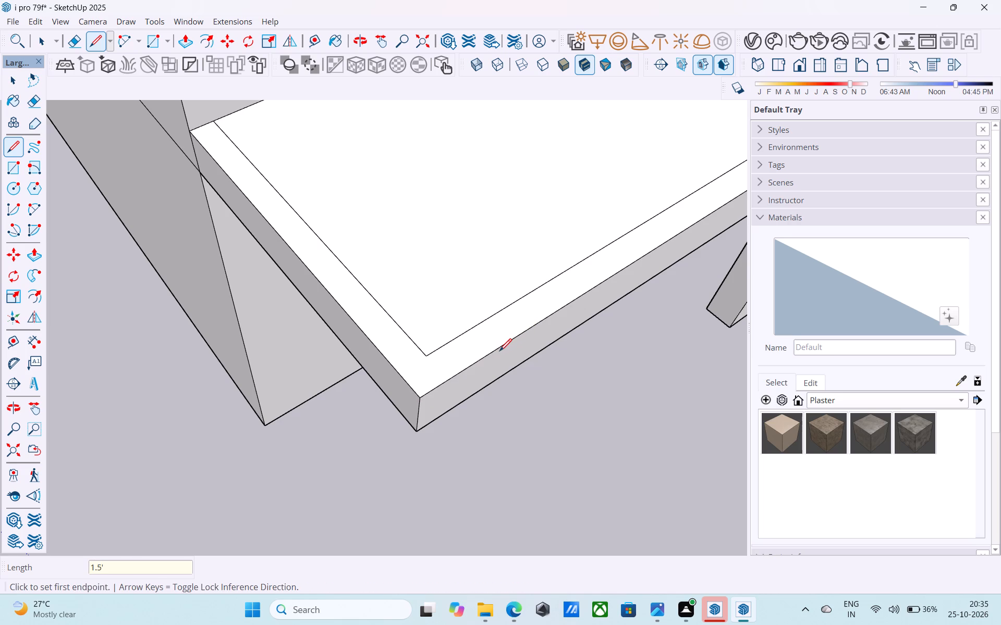
pyautogui.click(499, 346)
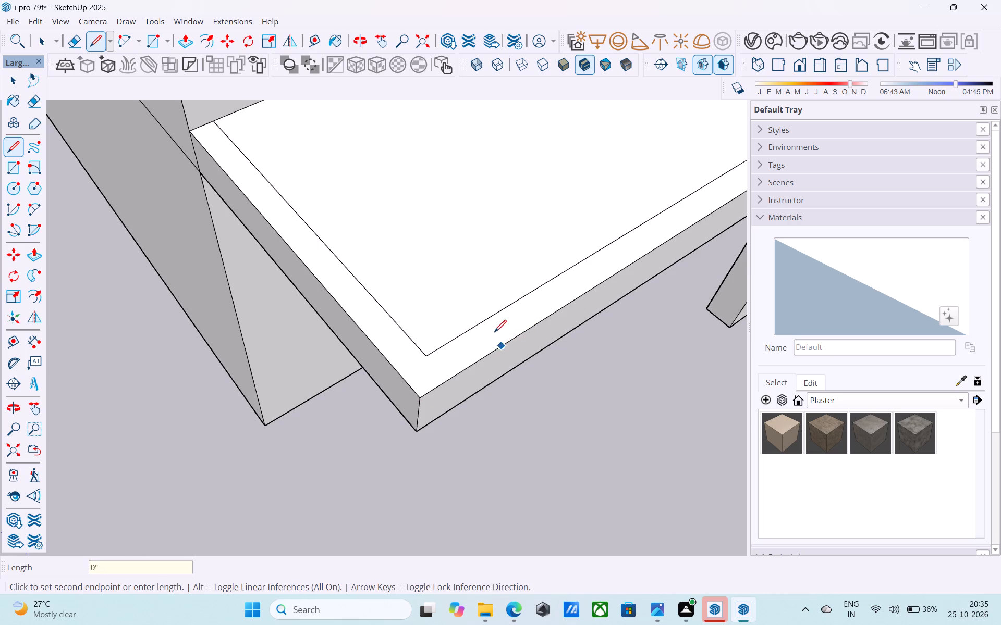
pyautogui.click(481, 323)
# Mark 1' 6" from the same corner along the lower slab's side edge and draw a crossing line over the border there.
pyautogui.click(418, 394)
pyautogui.click(358, 332)
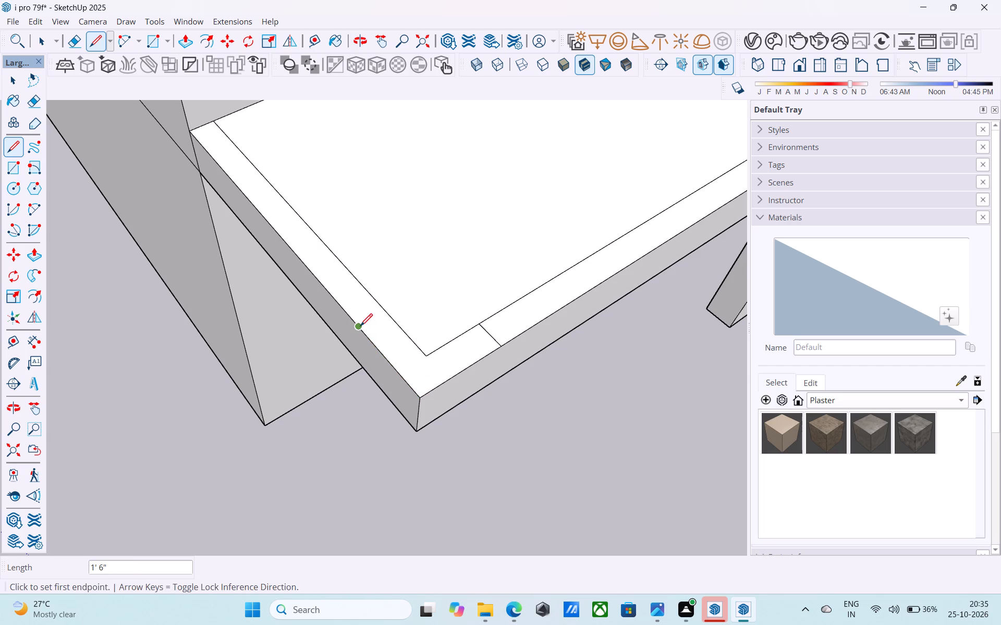
pyautogui.click(360, 327)
pyautogui.click(383, 314)
pyautogui.press('space')
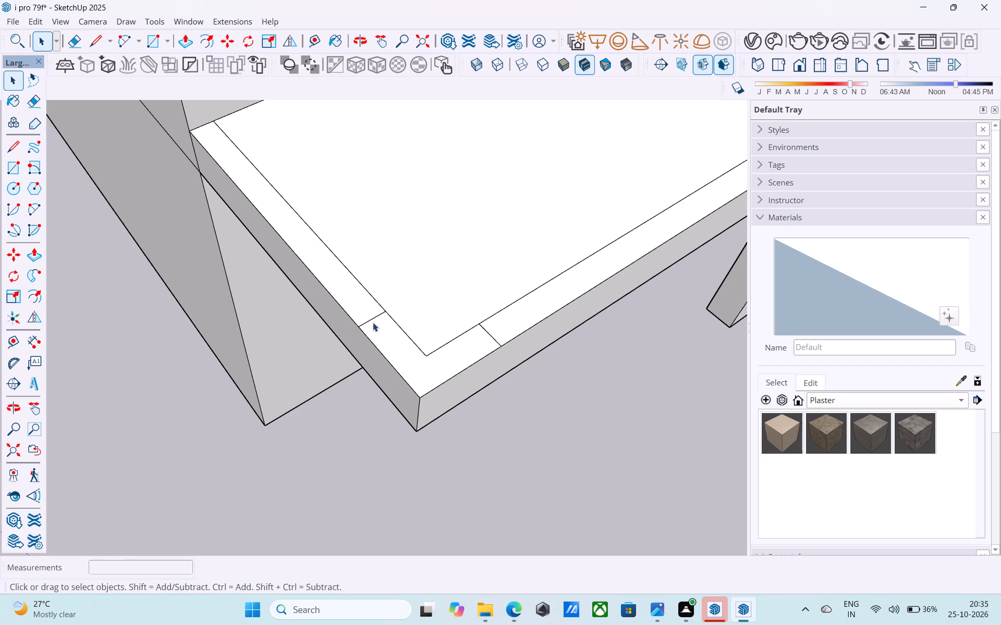
# Draw a 200-sided arc rounding the lower slab's corner between the outer ends of the two crossing lines.
pyautogui.moveTo(373, 322); pyautogui.dragTo(352, 333, button='middle')
pyautogui.press('a')
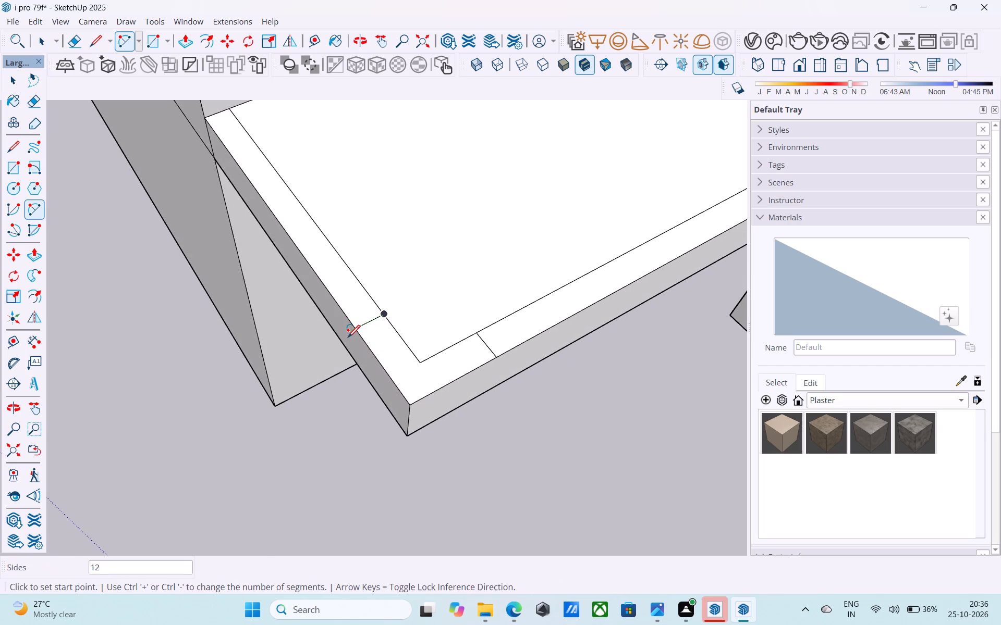
pyautogui.write('200')
pyautogui.press('Return')
pyautogui.scroll(4, 352, 332)
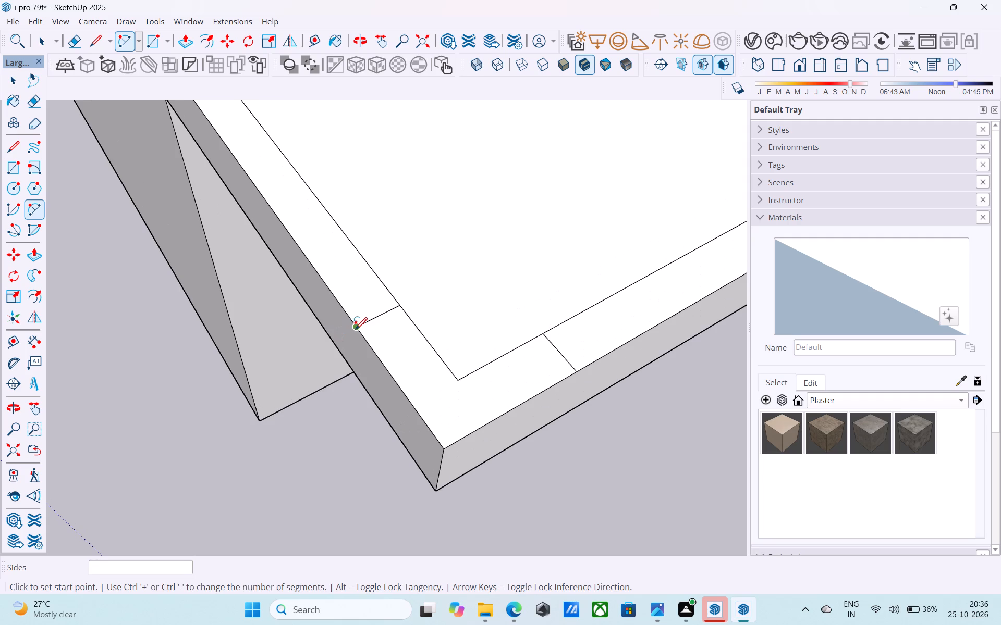
pyautogui.click(355, 331)
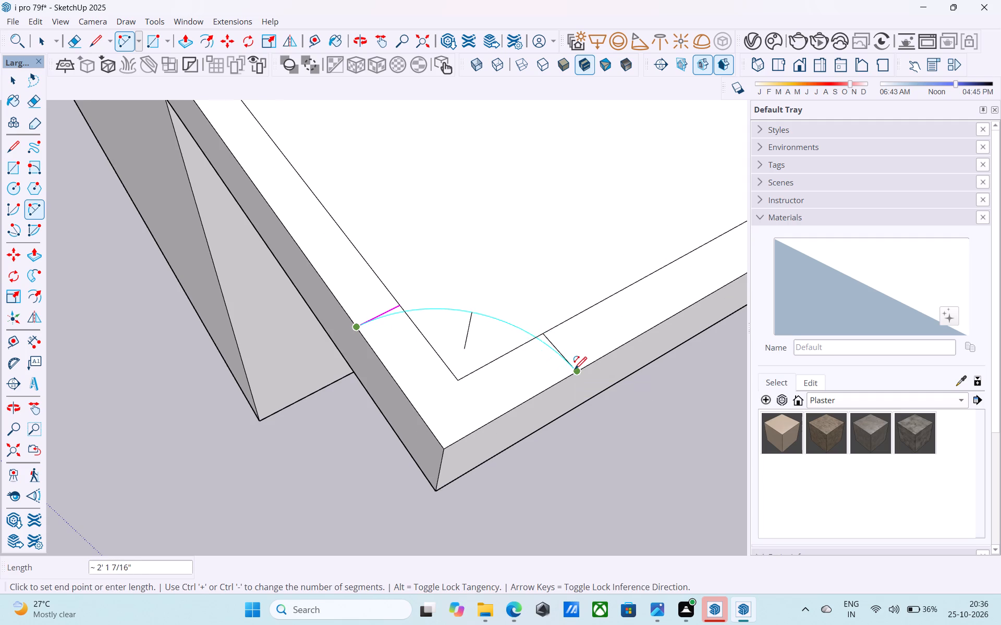
pyautogui.click(575, 370)
pyautogui.scroll(7, 470, 398)
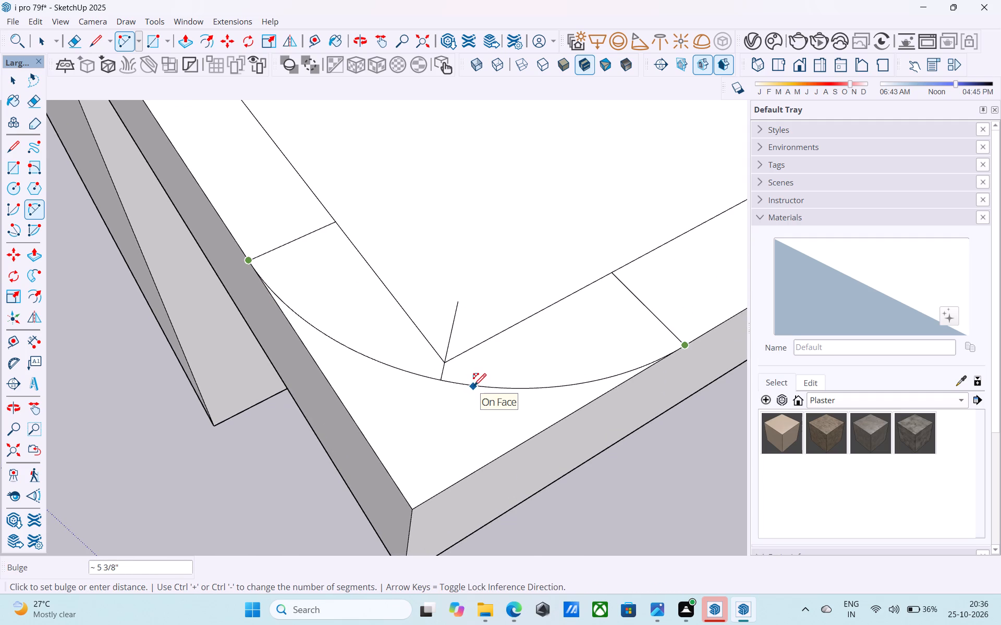
pyautogui.scroll(4, 474, 387)
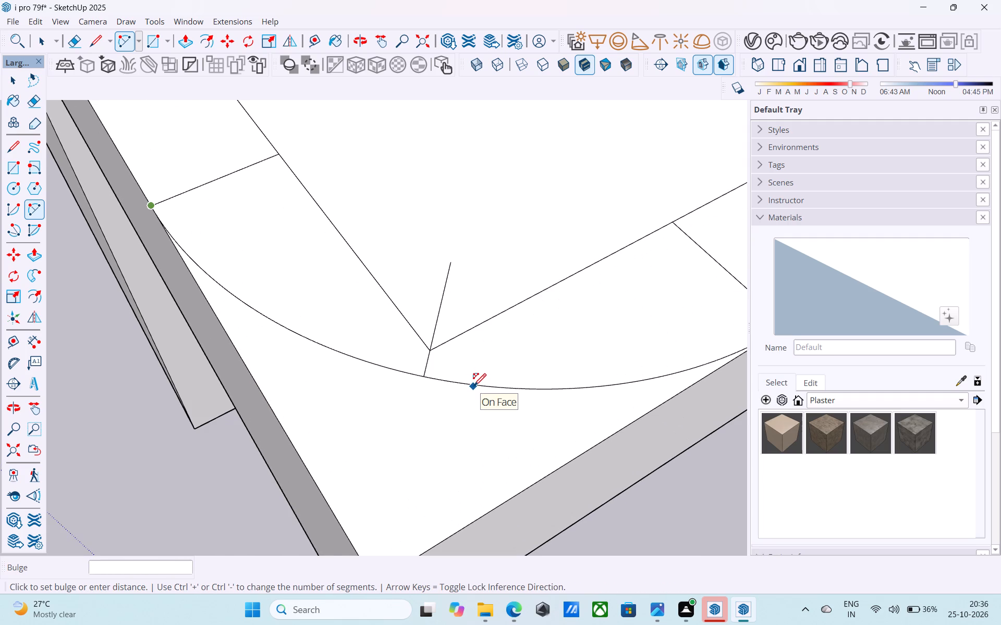
pyautogui.scroll(-1, 474, 387)
pyautogui.click(474, 387)
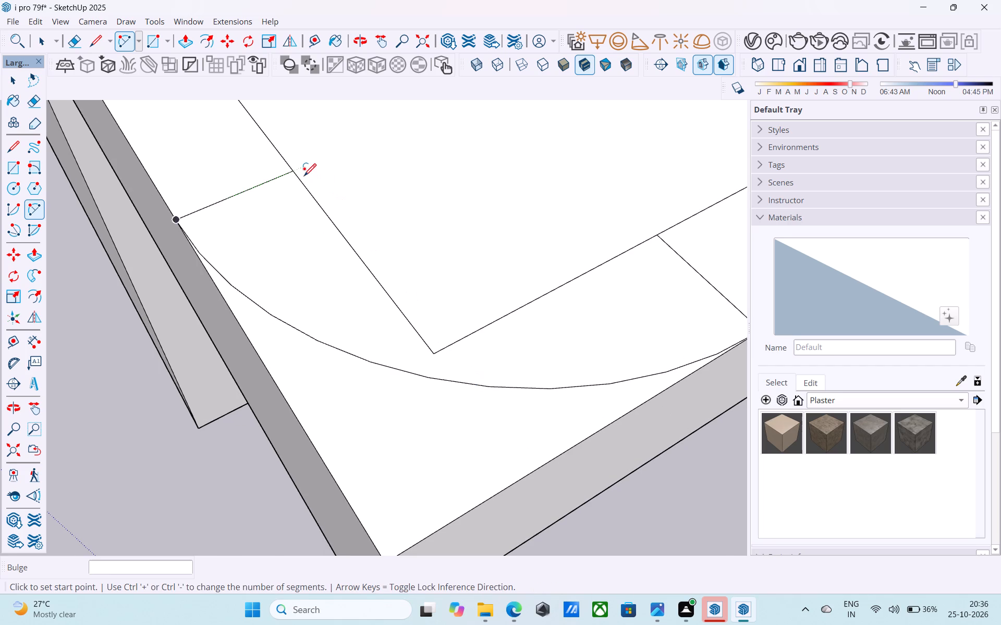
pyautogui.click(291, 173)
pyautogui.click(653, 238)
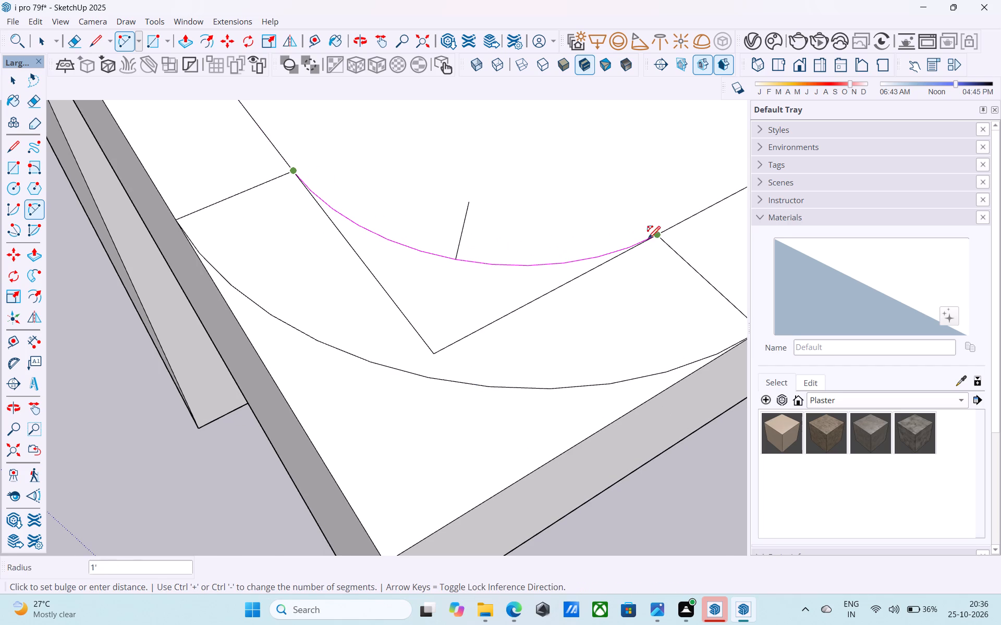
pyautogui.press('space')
# Draw a matching 200-sided arc between the inner ends of the crossing lines to round the lower slab's border.
pyautogui.press('a')
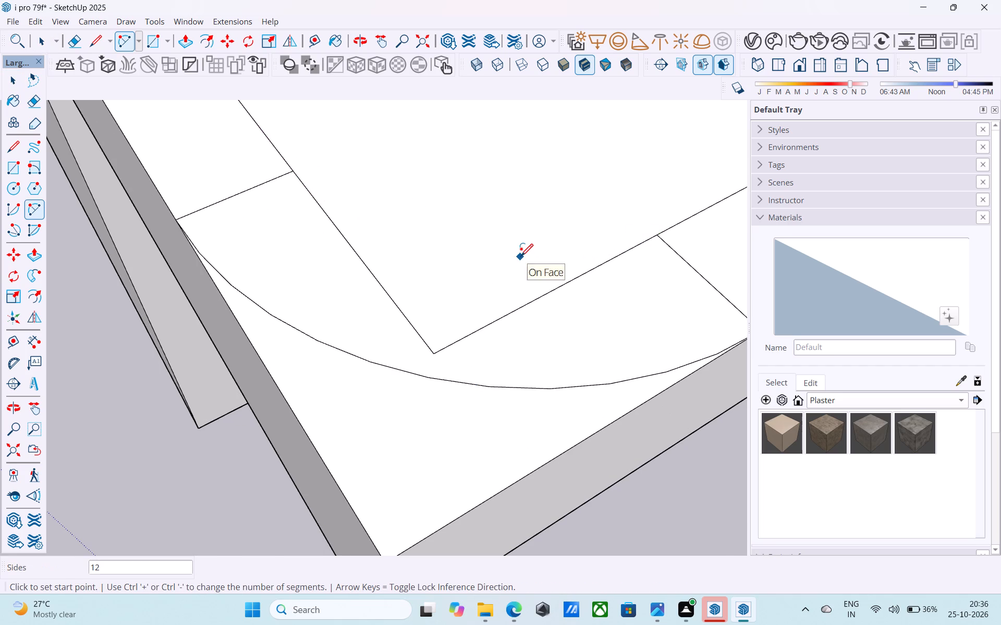
pyautogui.write('20')
pyautogui.press('0')
pyautogui.press('Return')
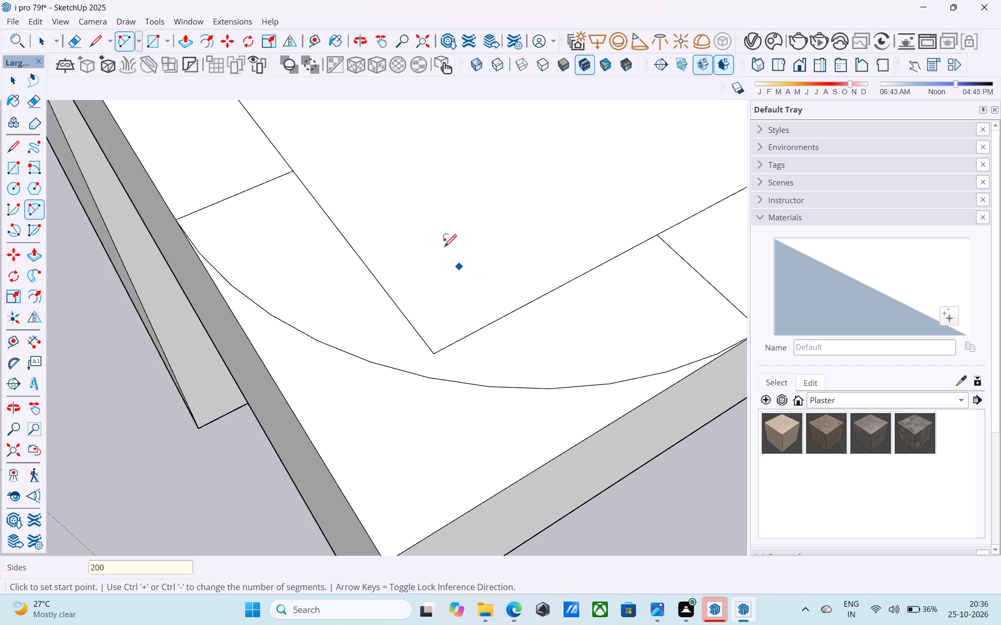
pyautogui.click(296, 172)
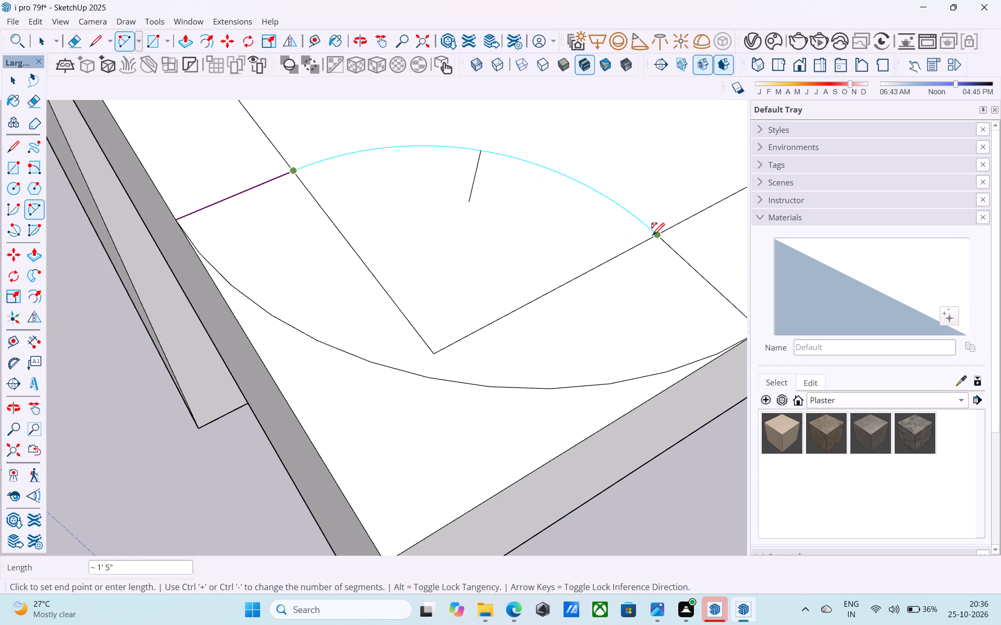
pyautogui.click(652, 236)
pyautogui.scroll(3, 541, 268)
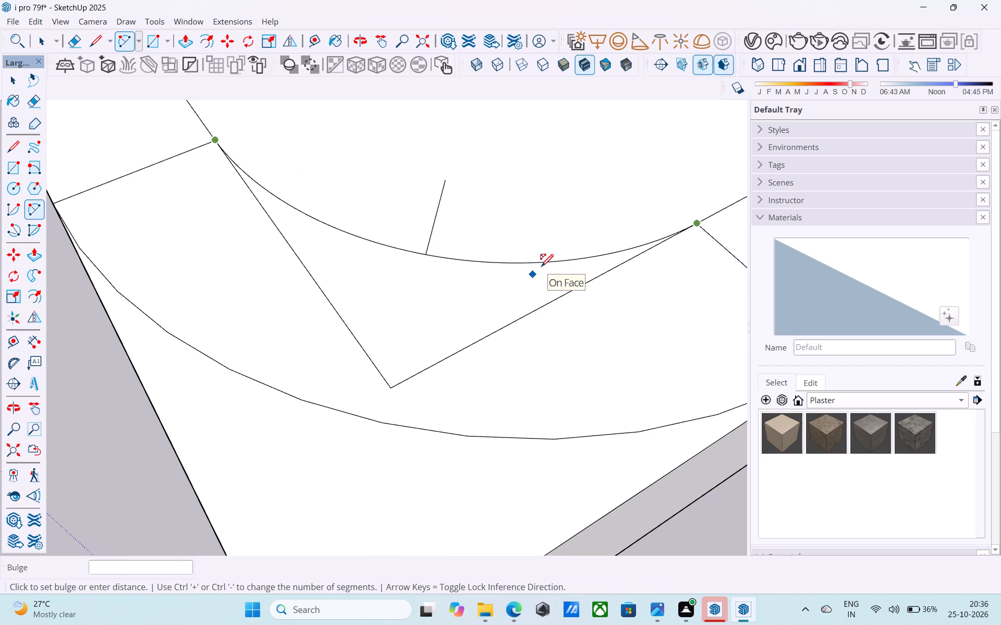
pyautogui.click(541, 268)
pyautogui.press('space')
# Push the corner face outside the outer arc down 1' through the lower slab to cut the corner round.
pyautogui.scroll(-5, 541, 268)
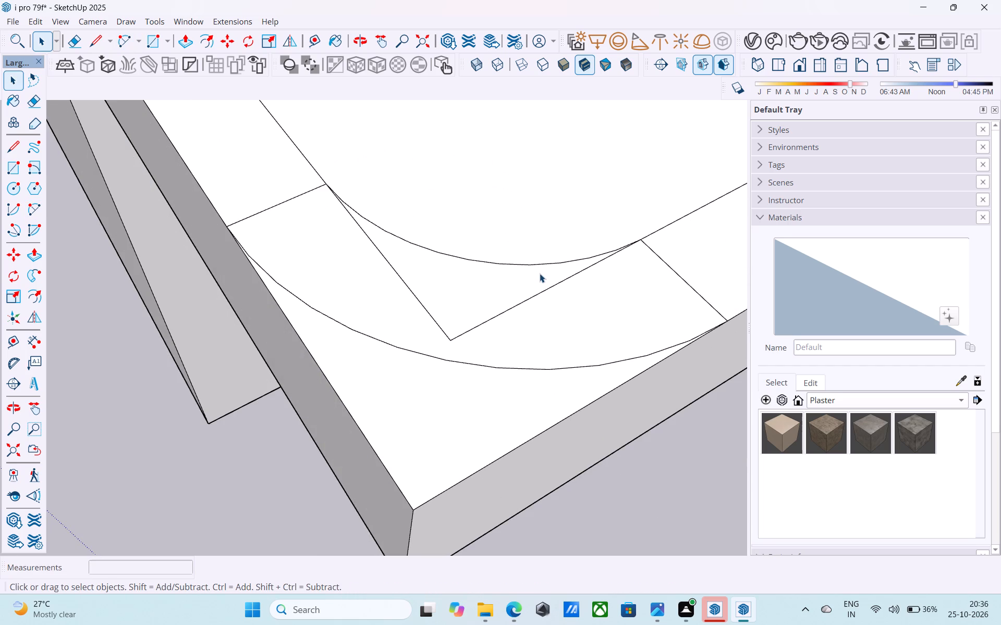
pyautogui.scroll(-1, 541, 277)
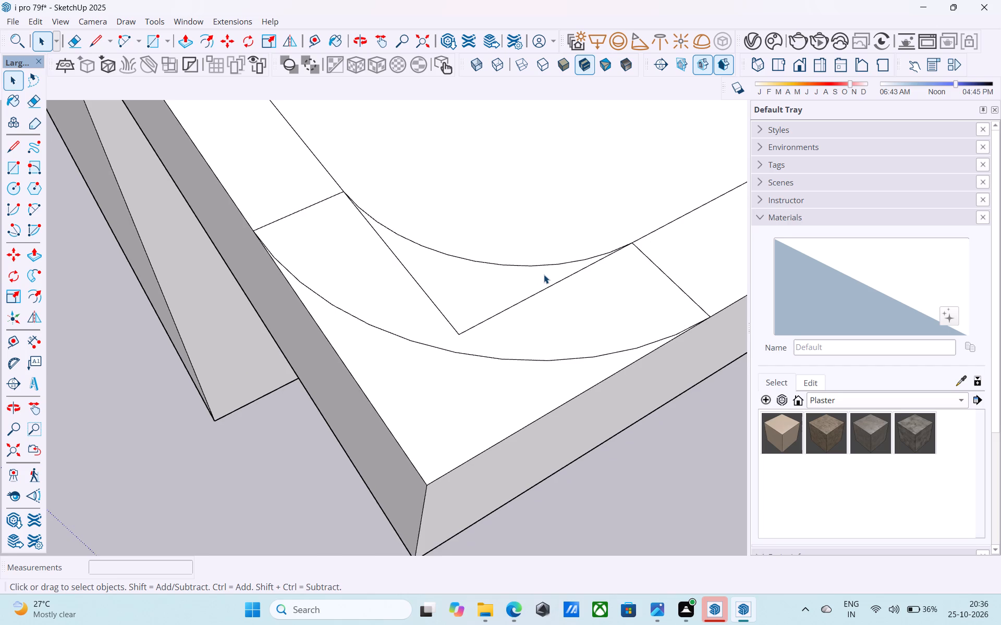
pyautogui.scroll(-4, 544, 274)
pyautogui.moveTo(544, 277); pyautogui.dragTo(525, 271, button='middle')
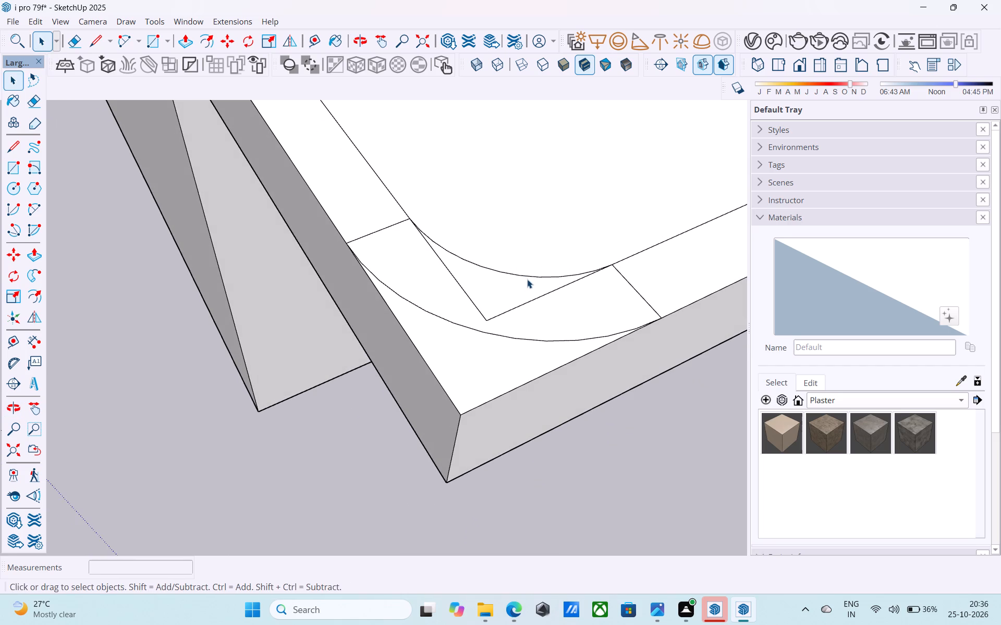
pyautogui.scroll(-1, 527, 283)
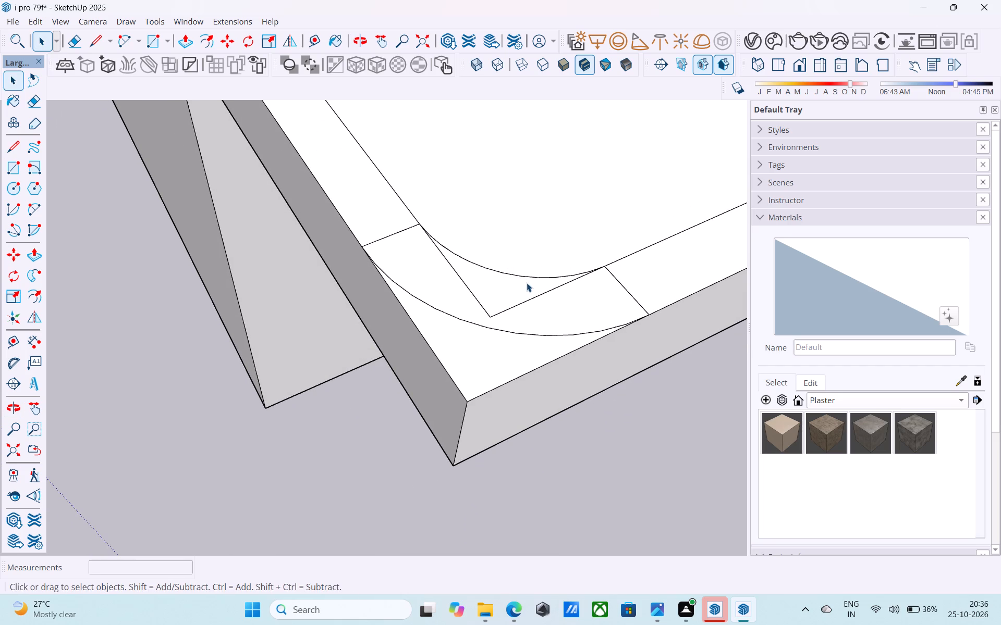
pyautogui.scroll(-3, 527, 283)
pyautogui.scroll(-3, 572, 261)
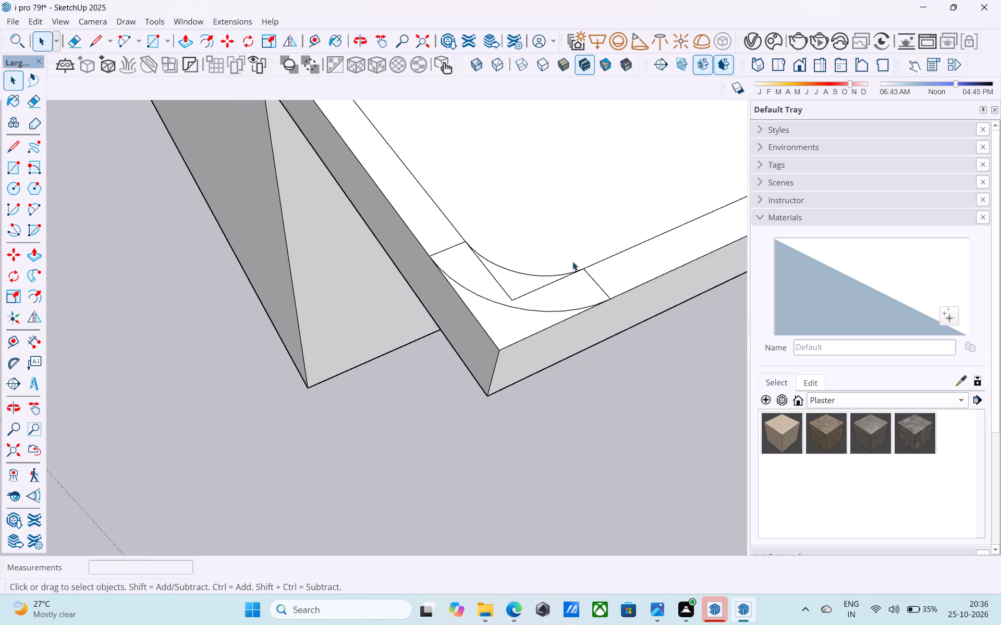
pyautogui.scroll(-3, 572, 261)
pyautogui.scroll(3, 567, 279)
pyautogui.click(499, 315)
pyautogui.scroll(3, 502, 315)
pyautogui.press('p')
pyautogui.click(502, 315)
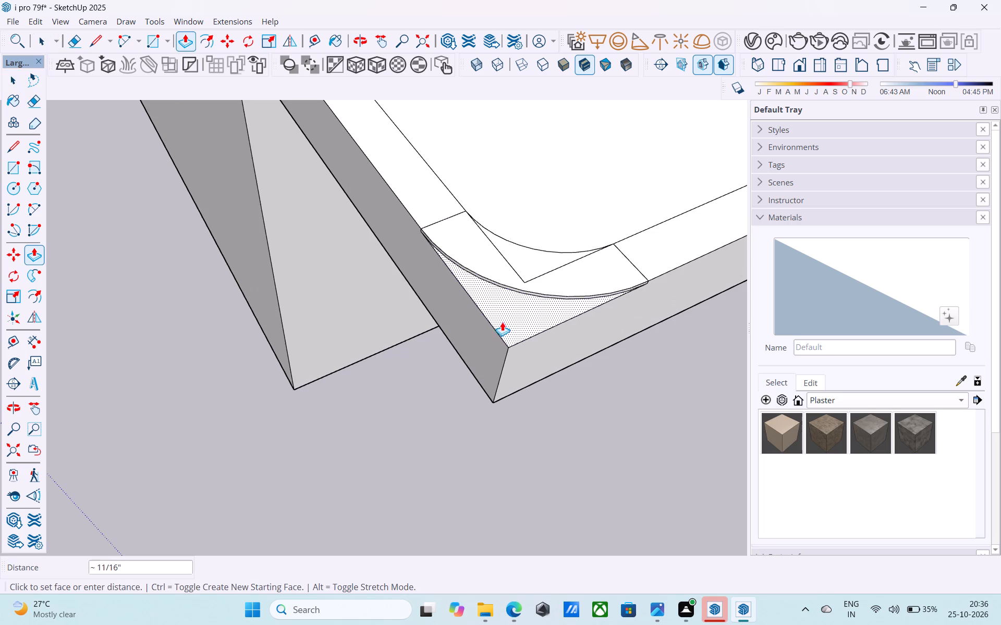
pyautogui.moveTo(497, 387); pyautogui.dragTo(493, 398)
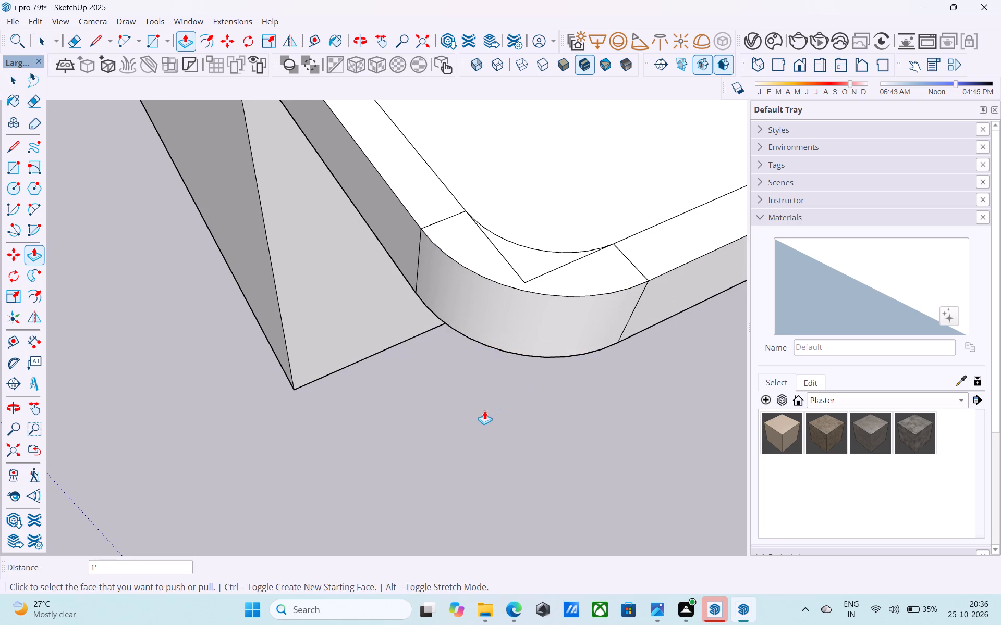
pyautogui.press('space')
# Erase the square inner border corner and both crossing lines from the top of the lower slab's rounded corner.
pyautogui.scroll(-3, 484, 409)
pyautogui.moveTo(474, 411); pyautogui.dragTo(414, 419, button='middle')
pyautogui.press('e')
pyautogui.scroll(5, 482, 333)
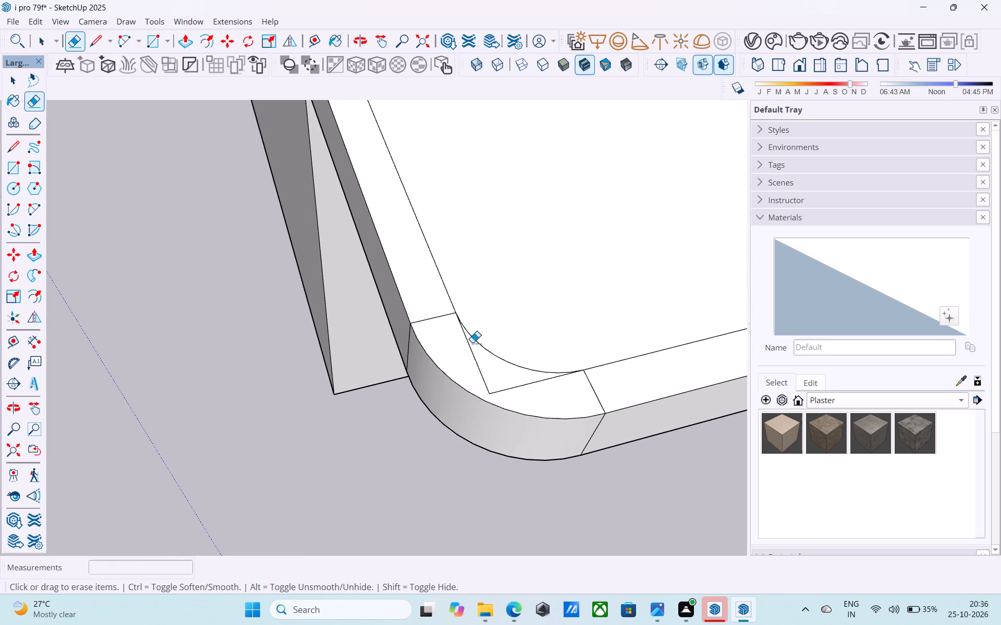
pyautogui.moveTo(471, 344); pyautogui.dragTo(462, 346)
pyautogui.click(511, 383)
pyautogui.click(596, 389)
pyautogui.moveTo(425, 318); pyautogui.dragTo(419, 307)
pyautogui.moveTo(434, 334); pyautogui.dragTo(425, 311)
pyautogui.moveTo(585, 384); pyautogui.dragTo(614, 379)
pyautogui.press('space')
# Save the model.
pyautogui.scroll(-5, 477, 356)
pyautogui.moveTo(453, 381); pyautogui.dragTo(439, 419, button='middle')
pyautogui.scroll(-13, 424, 421)
pyautogui.moveTo(416, 428); pyautogui.dragTo(538, 233, button='middle')
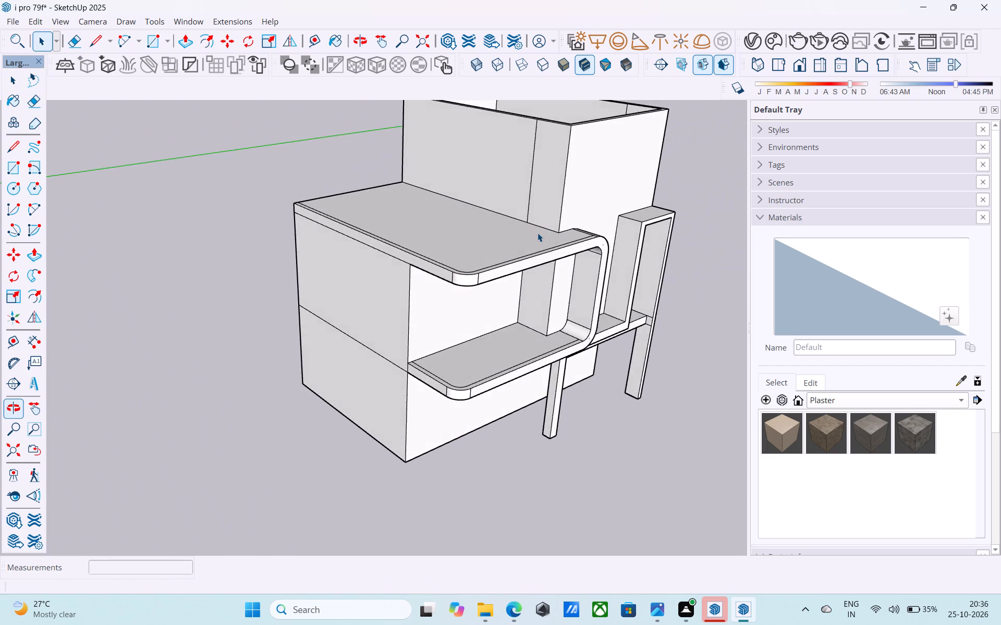
pyautogui.scroll(4, 538, 233)
pyautogui.hotkey('ctrl', 's')
# Examine the rounded corners of the upper and lower slabs from the front, below and side.
pyautogui.moveTo(487, 374); pyautogui.dragTo(403, 342, button='middle')
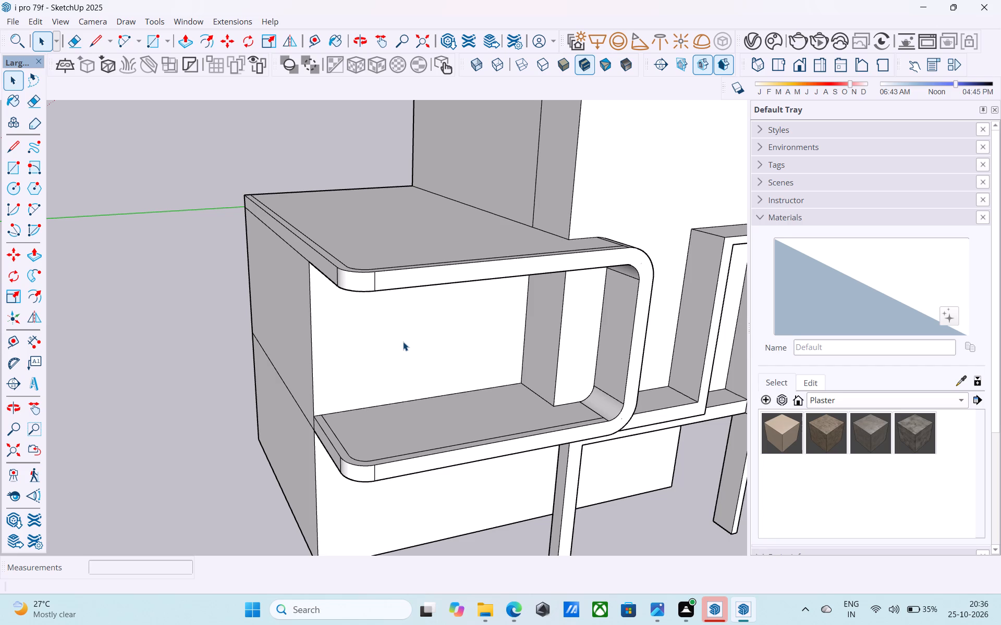
pyautogui.scroll(-7, 444, 330)
pyautogui.moveTo(414, 261); pyautogui.dragTo(341, 178, button='middle')
pyautogui.scroll(3, 412, 308)
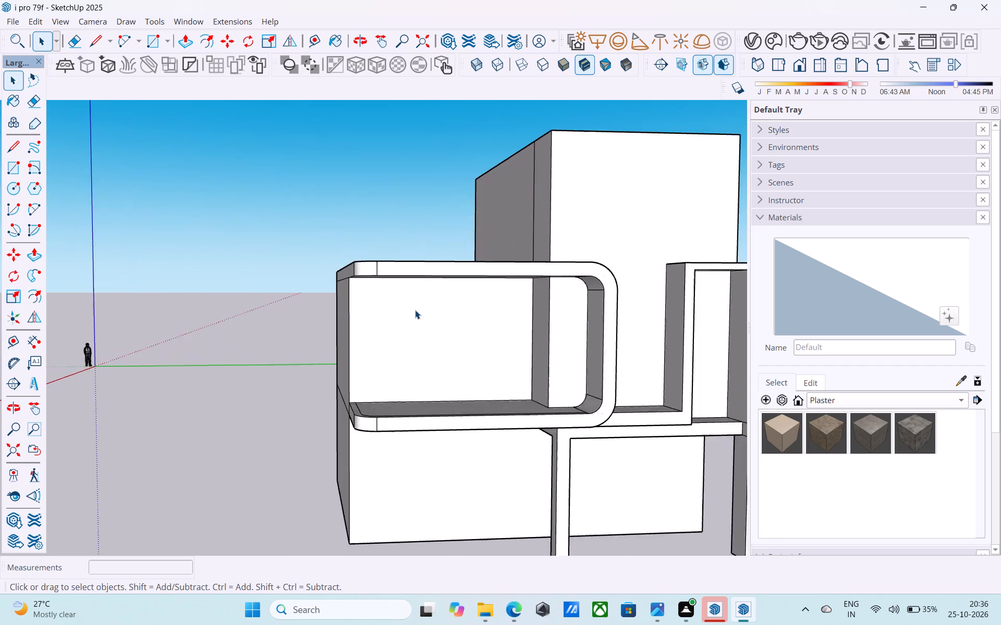
pyautogui.scroll(2, 415, 310)
pyautogui.scroll(-4, 415, 309)
pyautogui.moveTo(407, 311); pyautogui.dragTo(648, 346, button='middle')
pyautogui.scroll(-3, 491, 311)
pyautogui.moveTo(441, 323); pyautogui.dragTo(410, 360, button='middle')
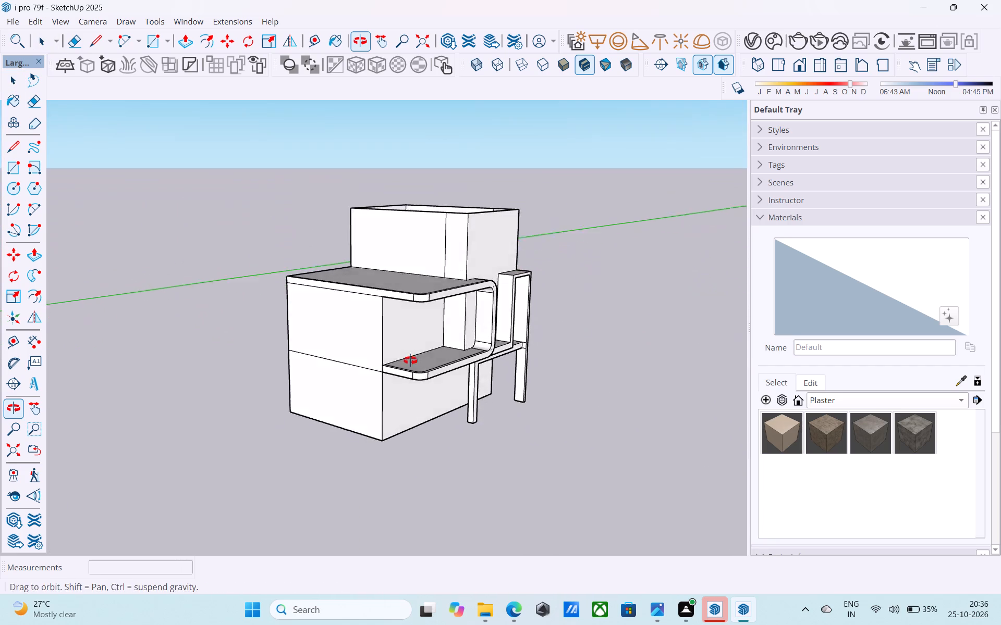
pyautogui.moveTo(410, 360); pyautogui.dragTo(417, 420, button='middle')
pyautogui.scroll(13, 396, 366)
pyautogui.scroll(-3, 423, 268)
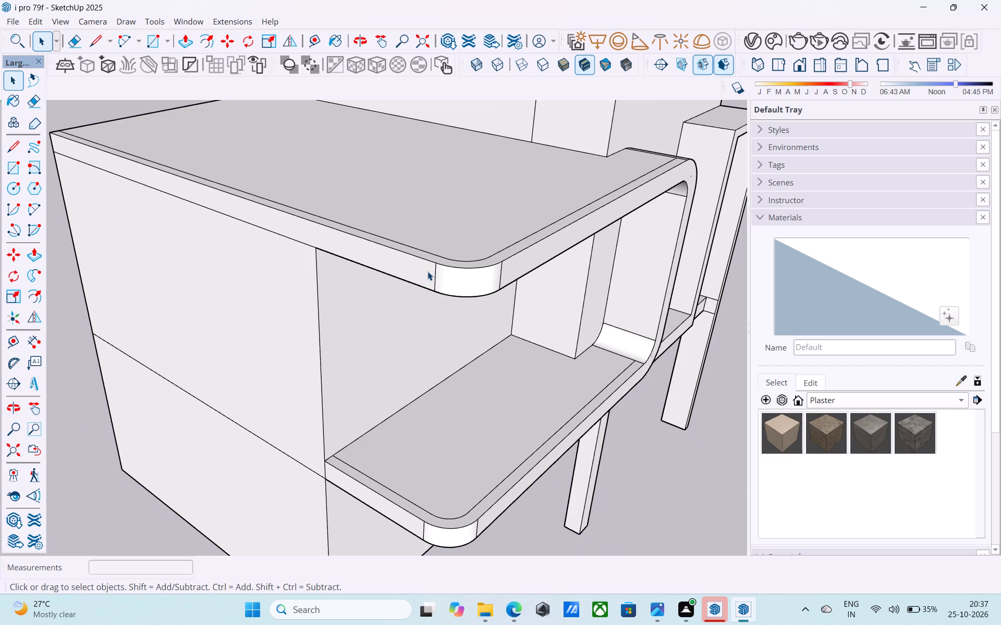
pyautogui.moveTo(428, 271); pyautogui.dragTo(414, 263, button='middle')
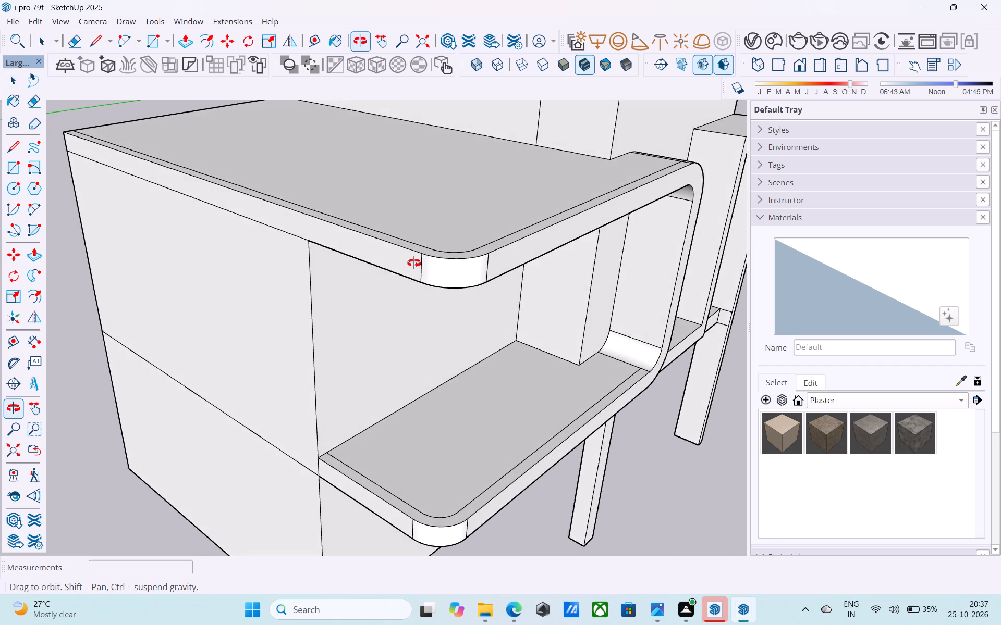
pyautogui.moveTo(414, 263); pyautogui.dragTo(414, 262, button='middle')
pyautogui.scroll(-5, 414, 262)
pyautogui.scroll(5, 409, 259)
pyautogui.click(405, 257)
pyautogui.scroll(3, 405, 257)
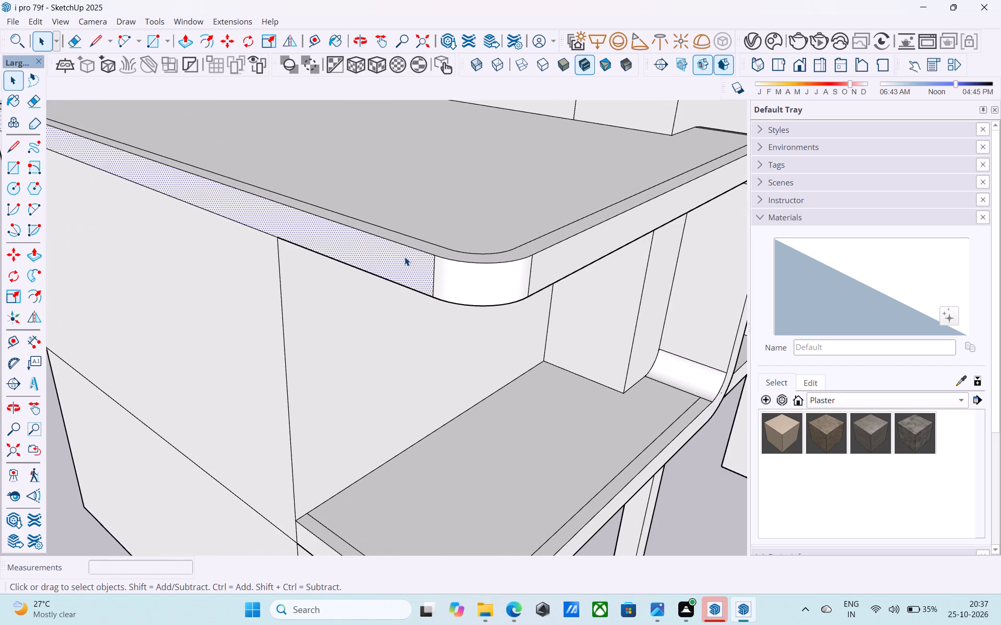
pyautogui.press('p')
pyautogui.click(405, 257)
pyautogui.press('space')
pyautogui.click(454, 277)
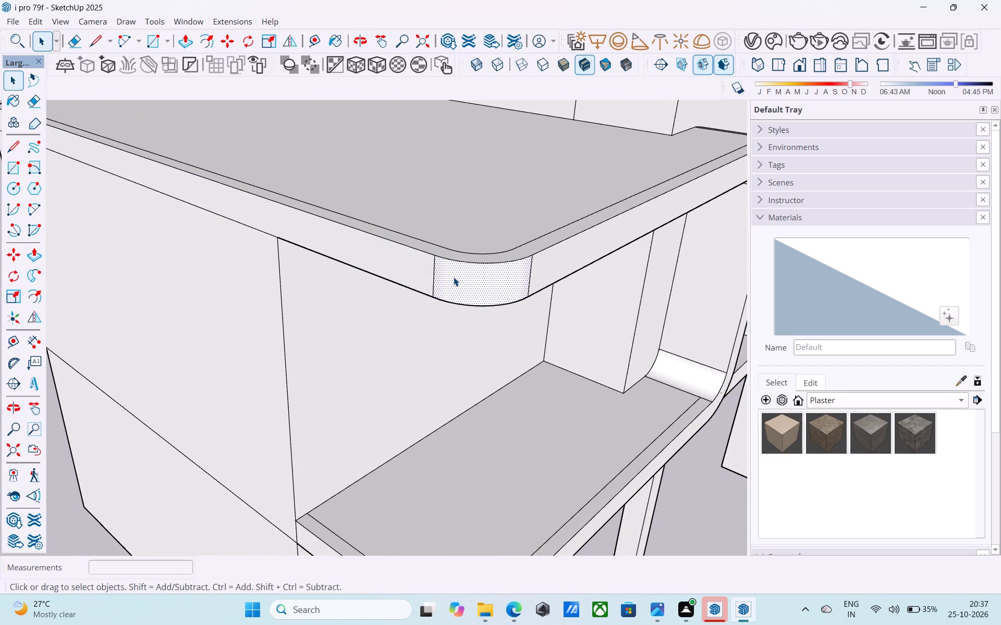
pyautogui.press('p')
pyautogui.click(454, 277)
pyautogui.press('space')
# Examine the whole building's massing from the side and front, including the slab loop, facade frame and tower.
pyautogui.scroll(-11, 459, 288)
pyautogui.moveTo(463, 349); pyautogui.dragTo(409, 329, button='middle')
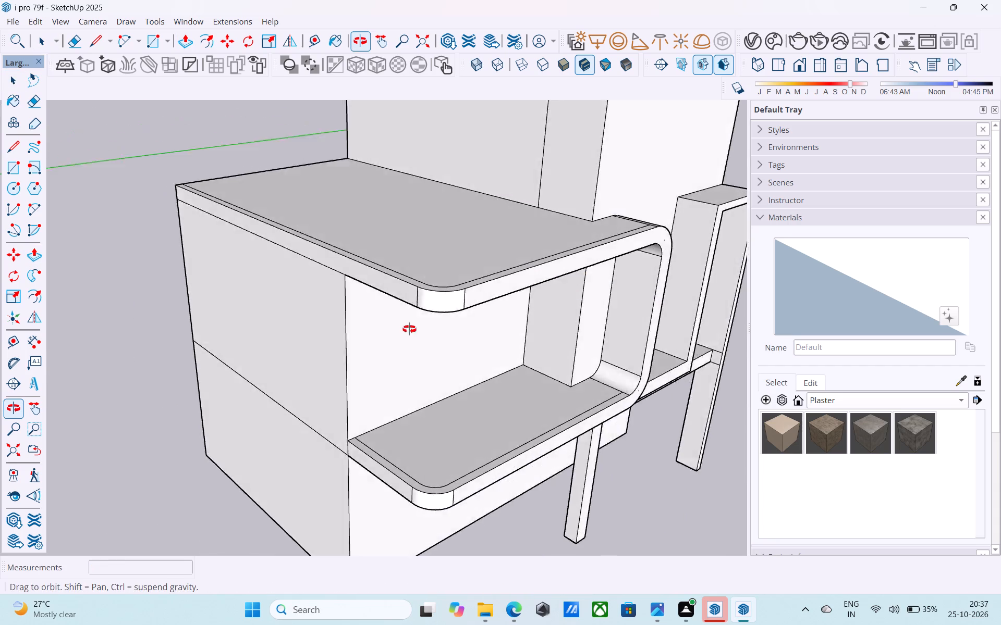
pyautogui.moveTo(409, 329); pyautogui.dragTo(301, 298, button='middle')
pyautogui.scroll(-5, 383, 319)
pyautogui.moveTo(353, 322); pyautogui.dragTo(508, 270, button='middle')
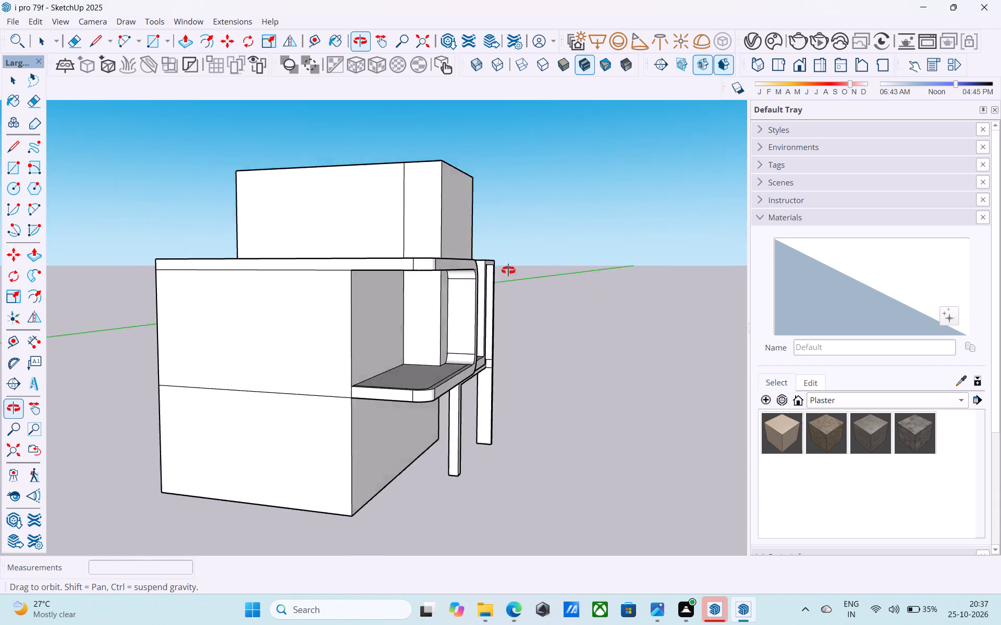
pyautogui.moveTo(508, 270); pyautogui.dragTo(367, 212, button='middle')
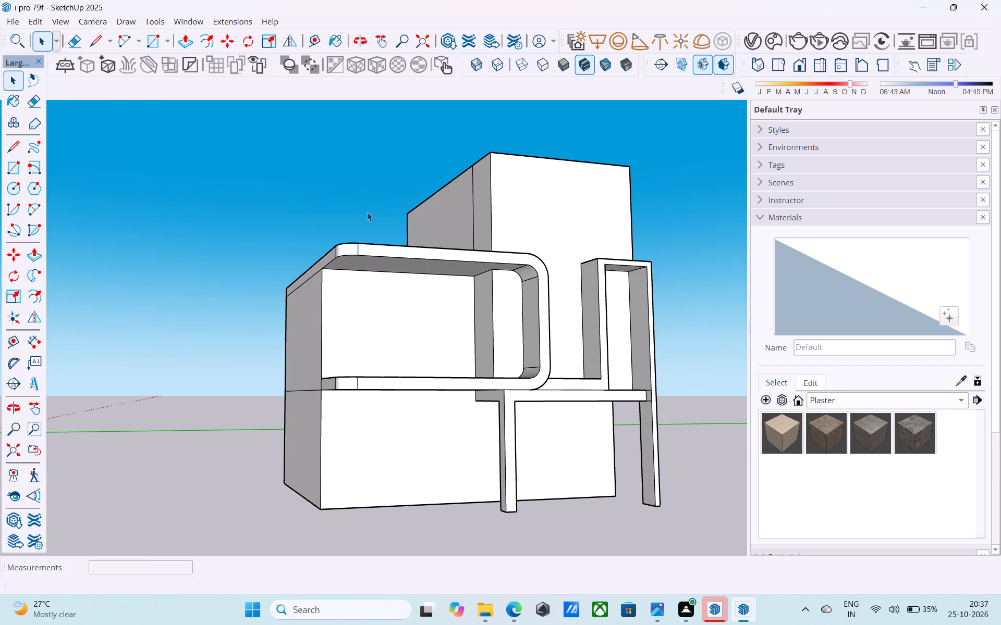
pyautogui.press('space')
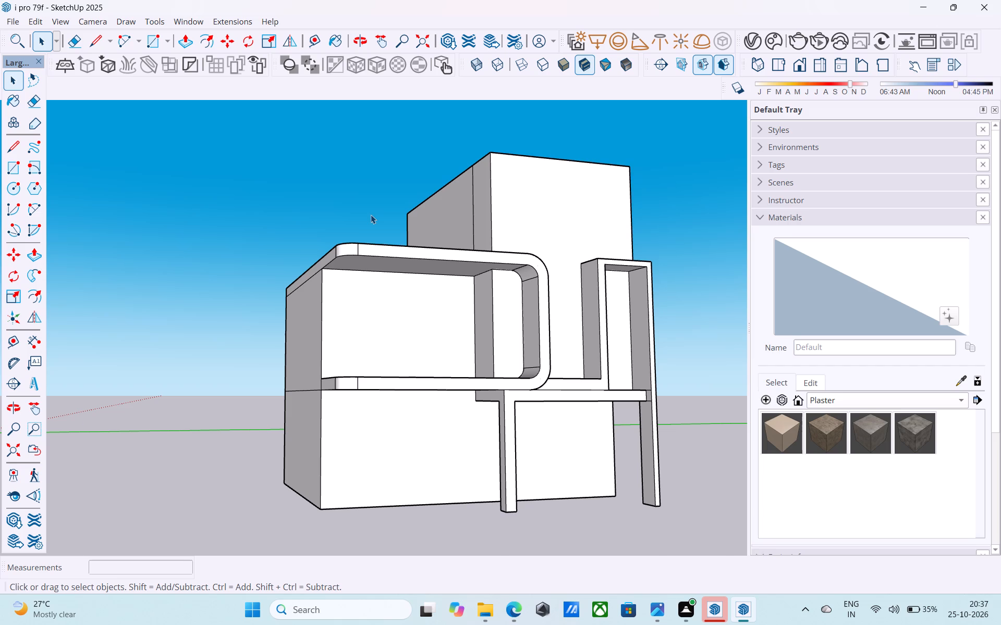
pyautogui.scroll(1, 371, 215)
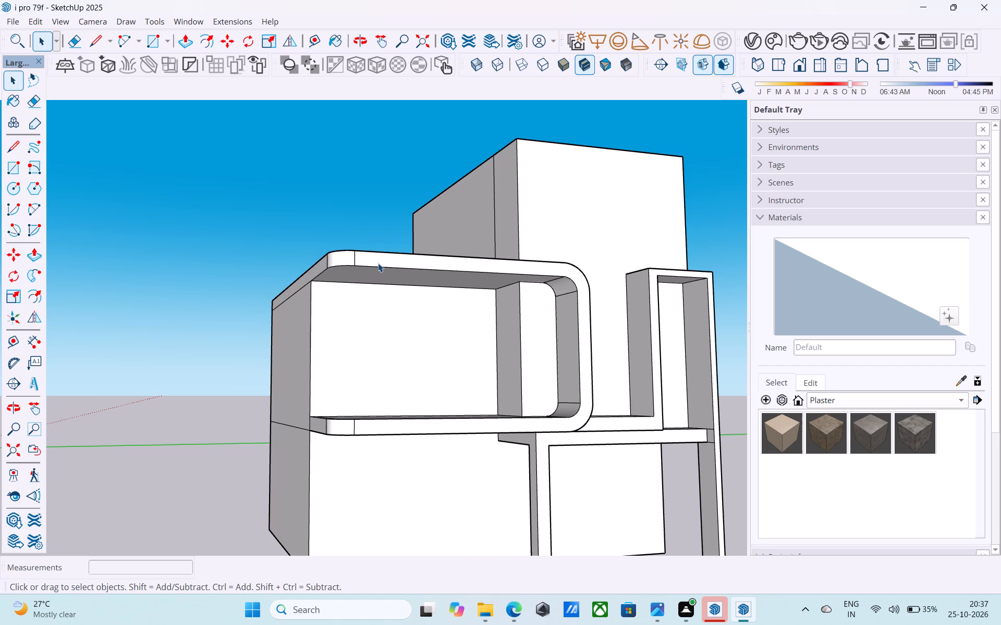
pyautogui.scroll(-3, 378, 263)
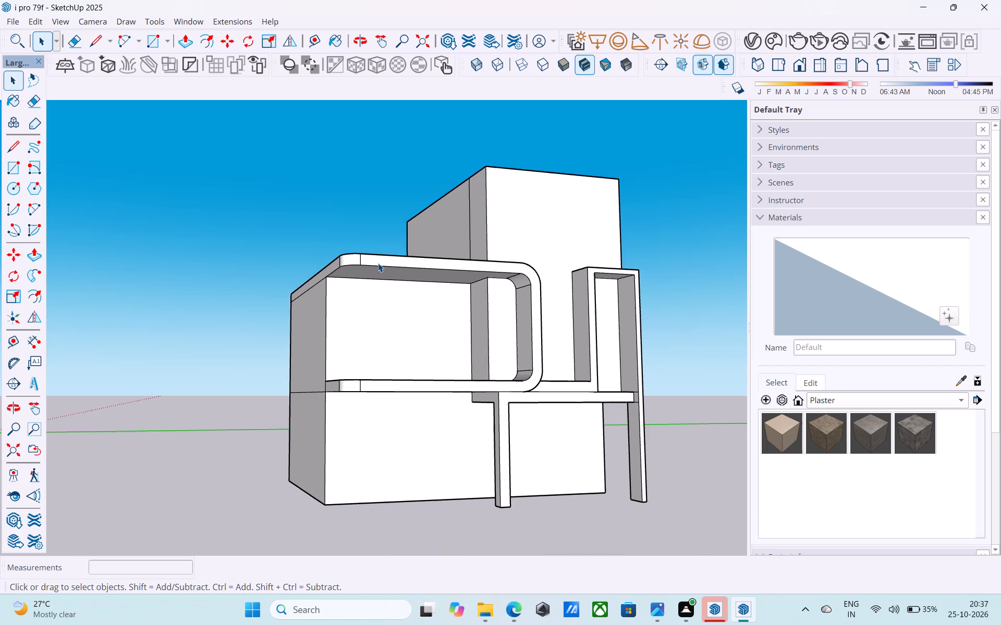
pyautogui.scroll(-4, 378, 263)
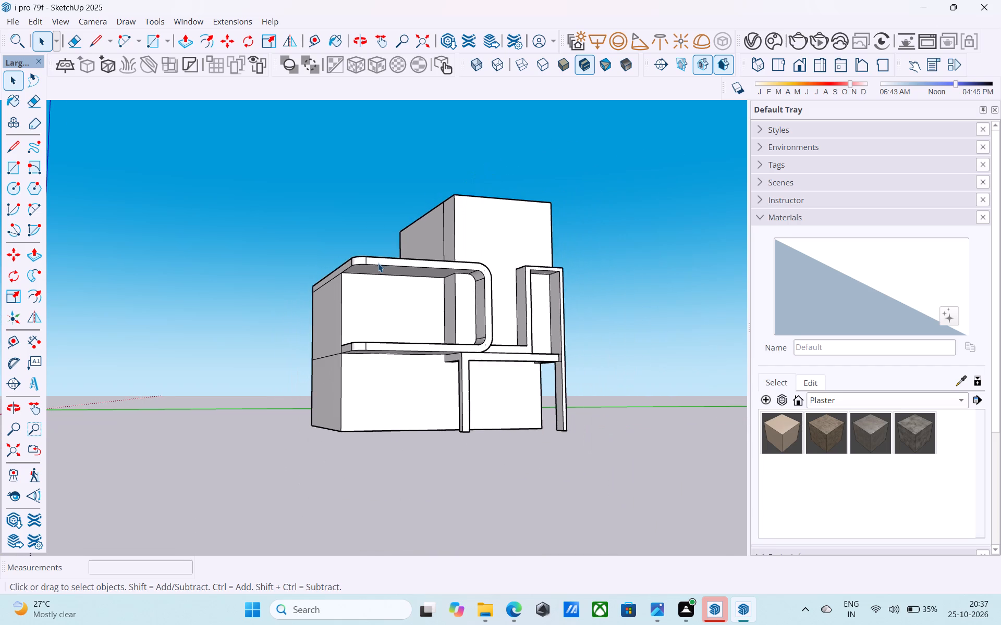
# Examine the building's rounded slab loop, facade frame, tower and entrance portico from below, the side and the front.
pyautogui.scroll(-4, 378, 263)
pyautogui.moveTo(389, 309); pyautogui.dragTo(370, 189, button='middle')
pyautogui.scroll(6, 407, 251)
pyautogui.scroll(5, 445, 268)
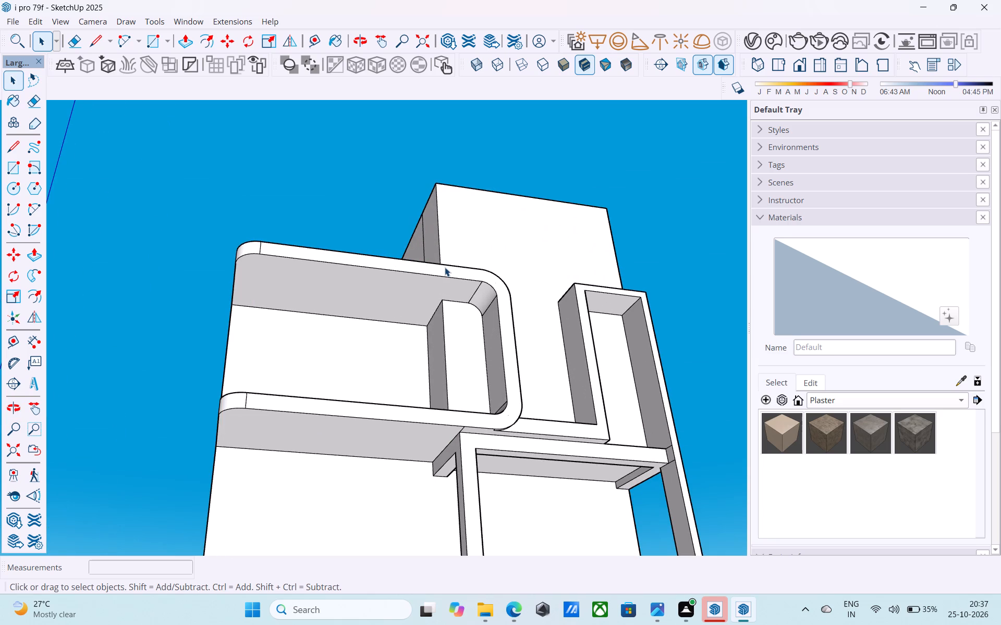
pyautogui.scroll(-3, 413, 266)
pyautogui.moveTo(413, 266); pyautogui.dragTo(410, 284, button='middle')
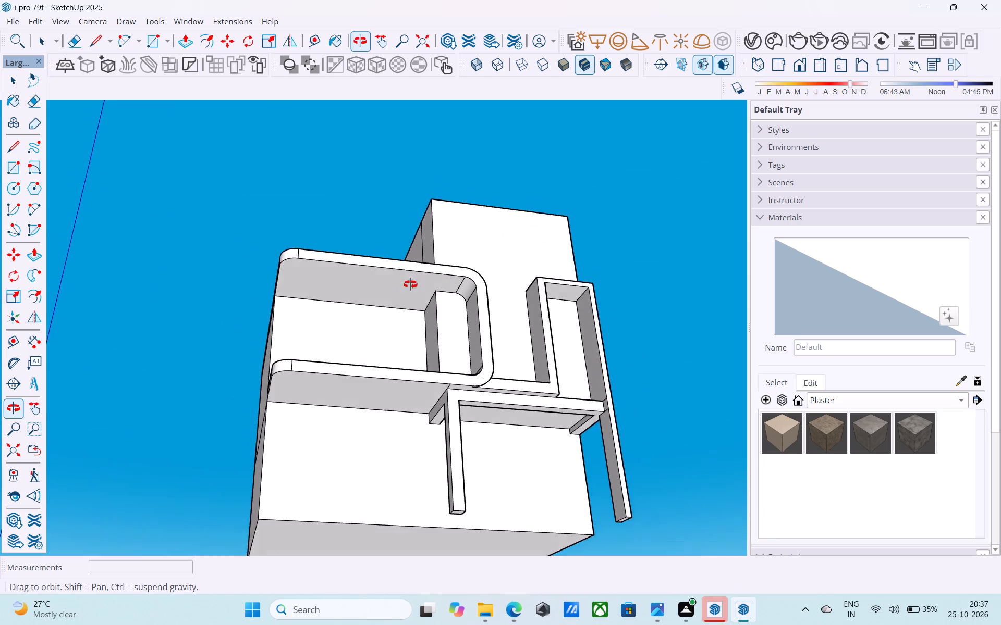
pyautogui.moveTo(410, 284); pyautogui.dragTo(437, 354, button='middle')
pyautogui.scroll(-2, 483, 326)
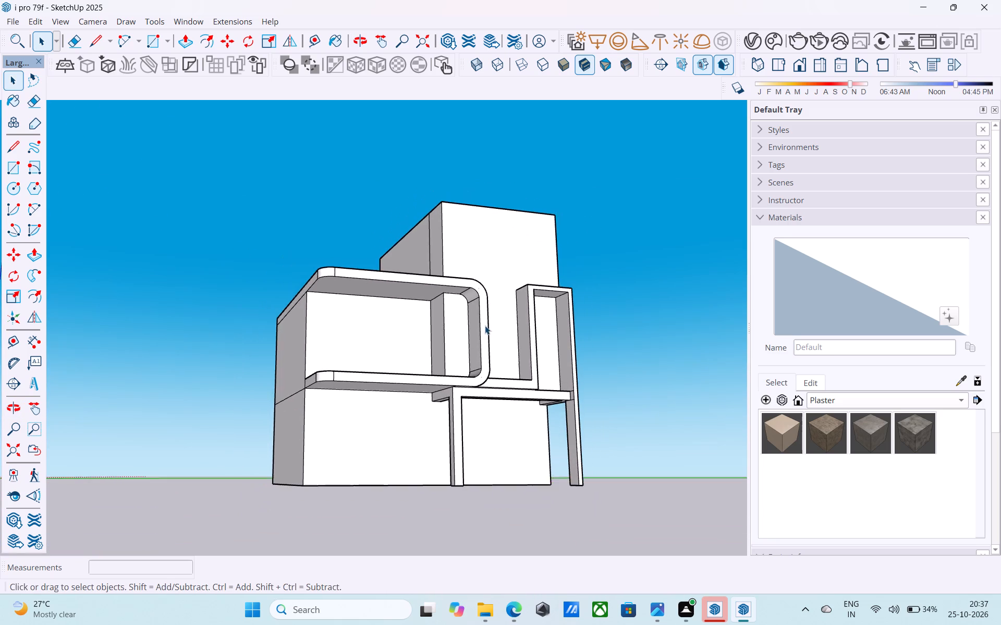
pyautogui.scroll(-2, 485, 326)
pyautogui.moveTo(418, 342); pyautogui.dragTo(467, 346, button='middle')
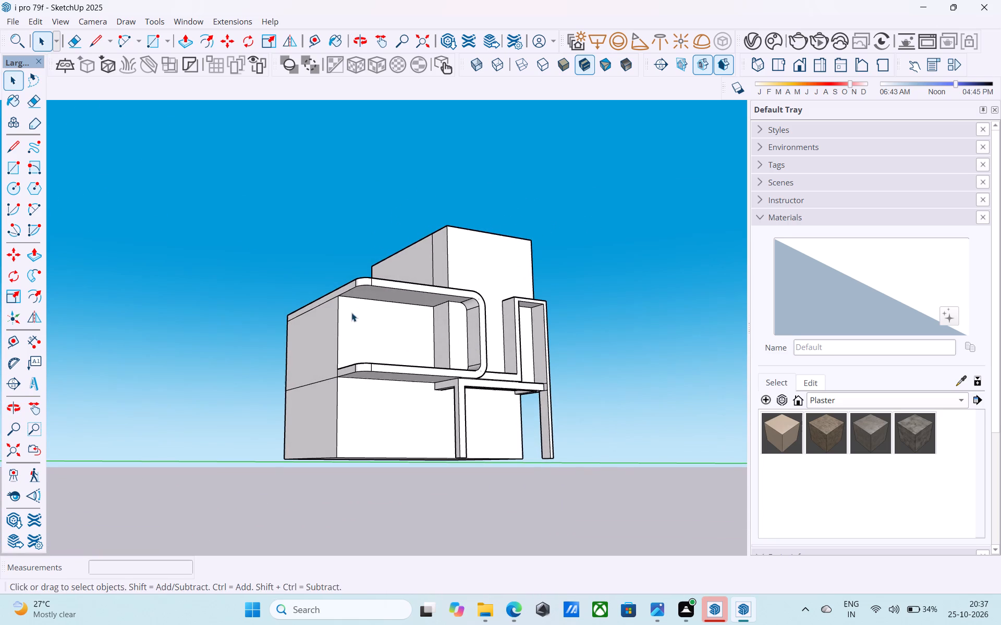
pyautogui.scroll(-1, 348, 312)
pyautogui.moveTo(348, 312); pyautogui.dragTo(455, 320, button='middle')
pyautogui.scroll(6, 363, 327)
pyautogui.scroll(5, 414, 266)
pyautogui.moveTo(411, 261); pyautogui.dragTo(420, 167, button='middle')
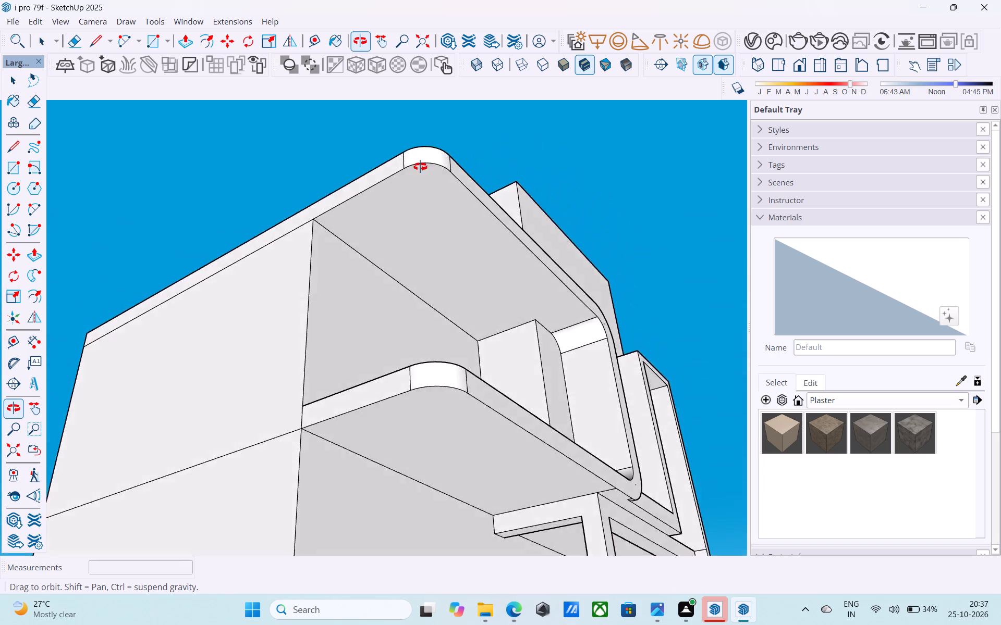
pyautogui.moveTo(420, 167); pyautogui.dragTo(345, 286, button='middle')
pyautogui.scroll(-3, 357, 273)
pyautogui.moveTo(360, 274); pyautogui.dragTo(348, 321, button='middle')
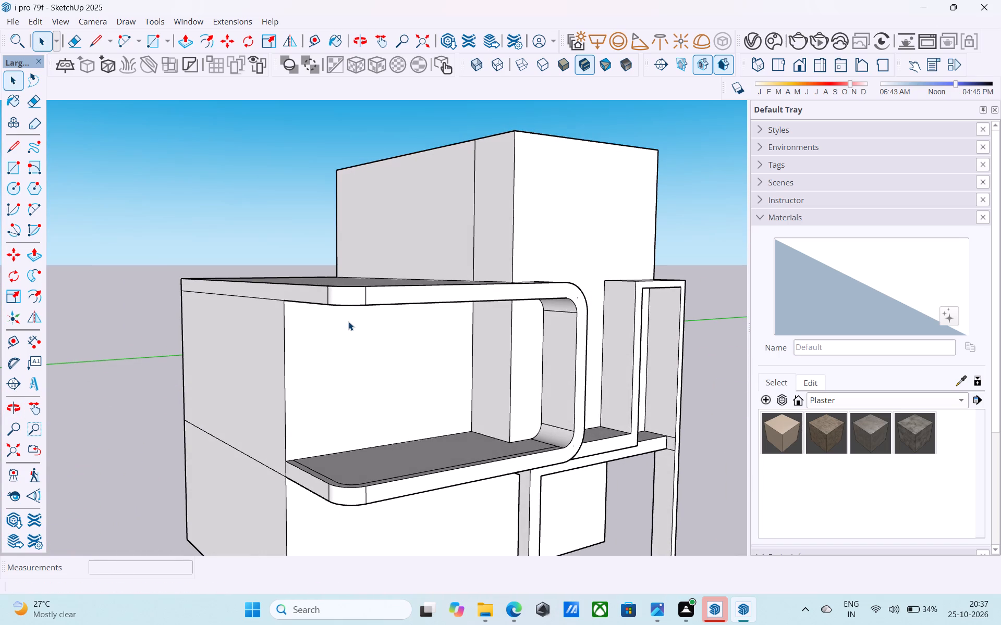
pyautogui.moveTo(348, 321); pyautogui.dragTo(275, 320, button='middle')
pyautogui.scroll(-5, 349, 277)
pyautogui.moveTo(385, 356); pyautogui.dragTo(491, 366, button='middle')
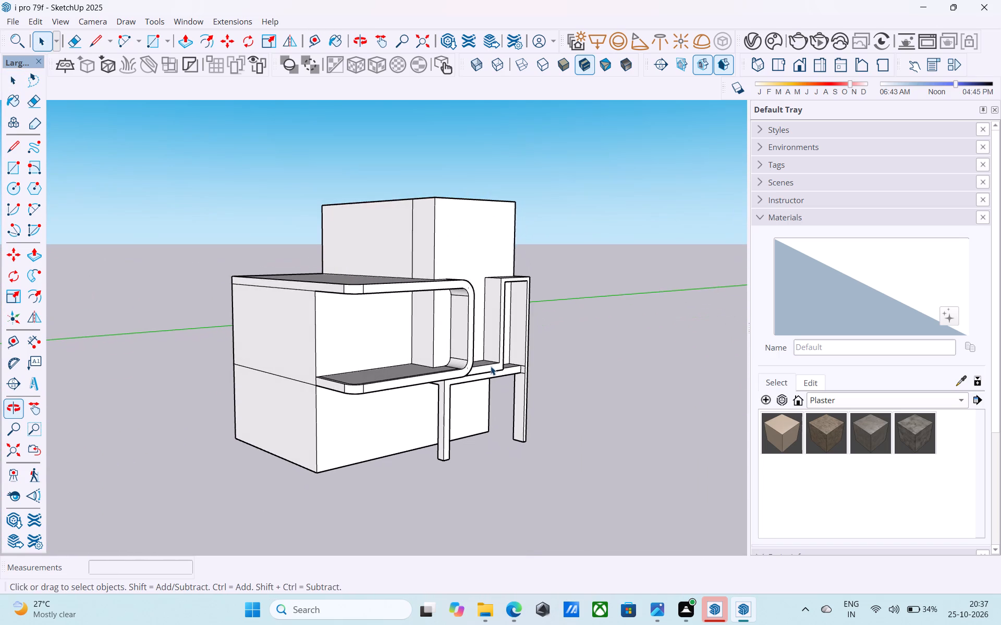
pyautogui.scroll(-5, 491, 365)
pyautogui.moveTo(475, 401); pyautogui.dragTo(483, 385, button='middle')
# Push/Pull the rear face of the portico's left post 6" towards the building wall.
pyautogui.scroll(16, 481, 386)
pyautogui.moveTo(452, 381); pyautogui.dragTo(450, 381, button='middle')
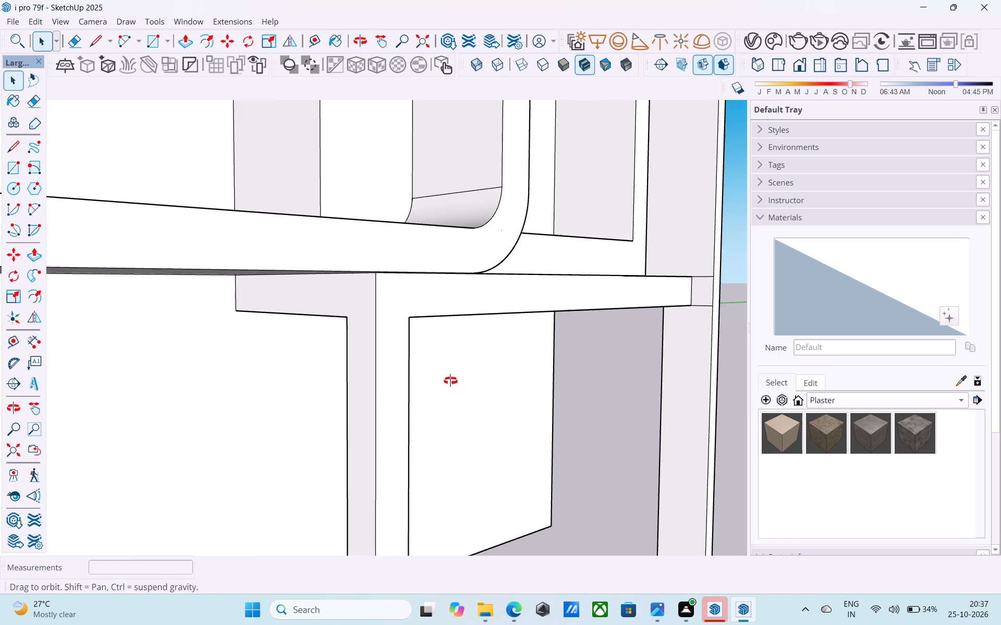
pyautogui.moveTo(450, 381); pyautogui.dragTo(648, 339, button='middle')
pyautogui.scroll(6, 541, 338)
pyautogui.moveTo(514, 334); pyautogui.dragTo(587, 348, button='middle')
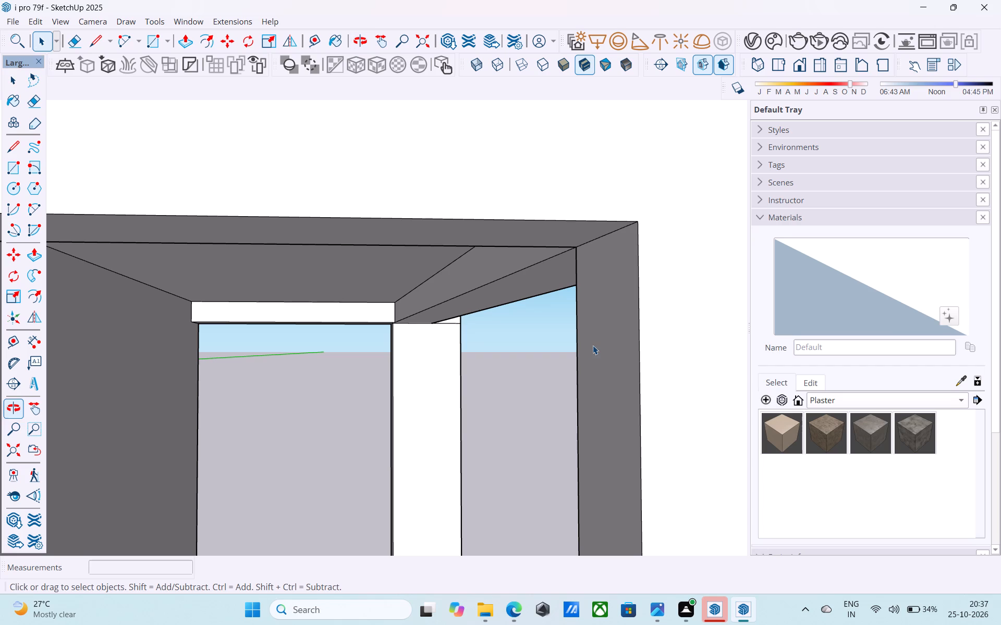
pyautogui.click(594, 345)
pyautogui.press('p')
pyautogui.click(605, 349)
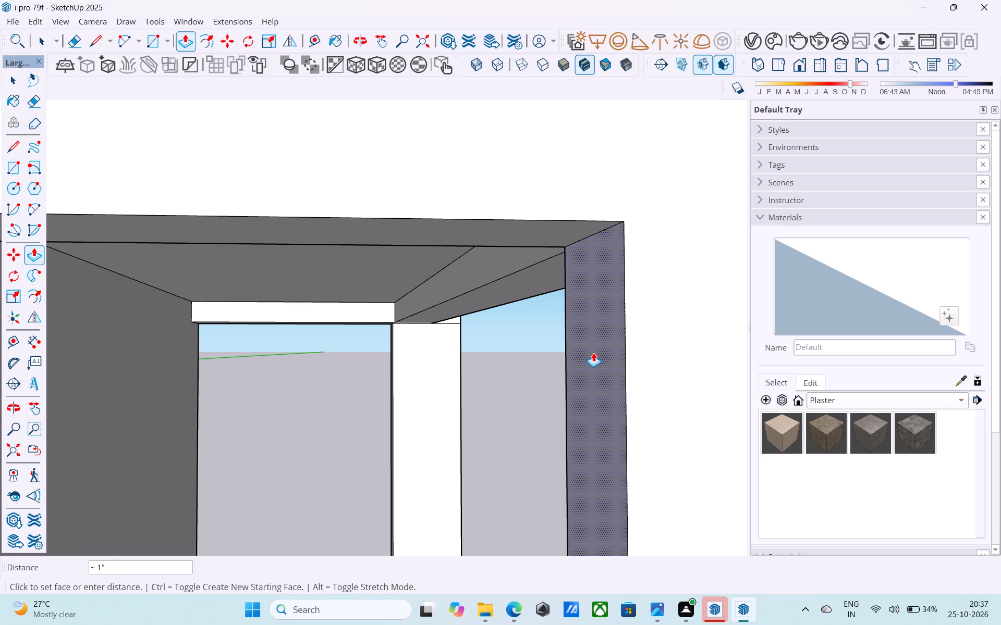
pyautogui.press('6')
pyautogui.hotkey('shift', '"')
pyautogui.press('Return')
pyautogui.press('space')
# Examine the portico's posts and beams and their junction with the lower slab from the front, side and below.
pyautogui.scroll(-1, 591, 350)
pyautogui.moveTo(555, 351); pyautogui.dragTo(333, 330, button='middle')
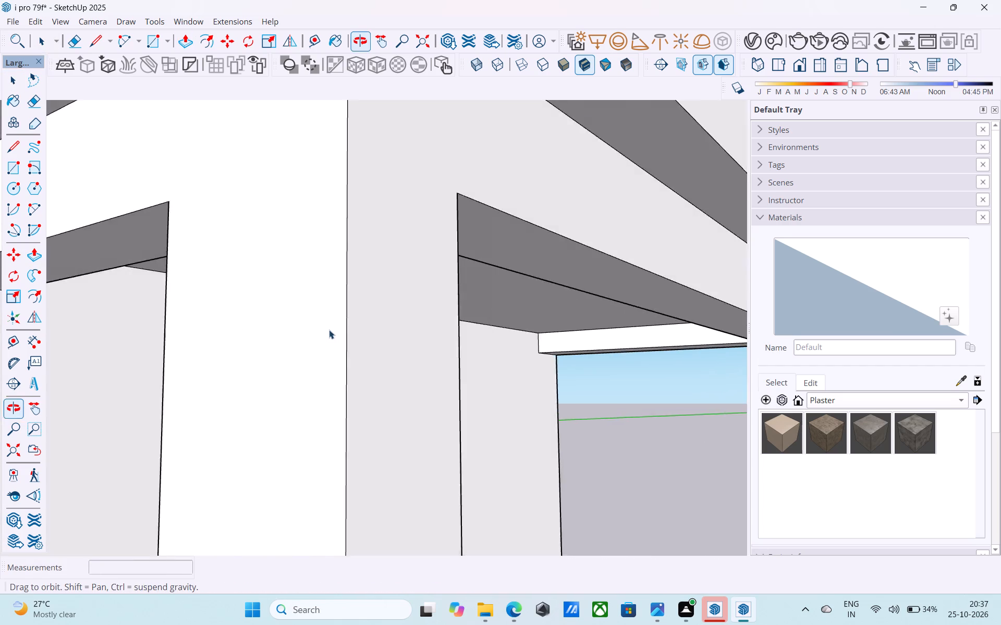
pyautogui.scroll(-20, 329, 328)
pyautogui.scroll(-2, 329, 328)
pyautogui.moveTo(457, 328); pyautogui.dragTo(226, 385, button='middle')
pyautogui.moveTo(329, 361); pyautogui.dragTo(209, 361, button='middle')
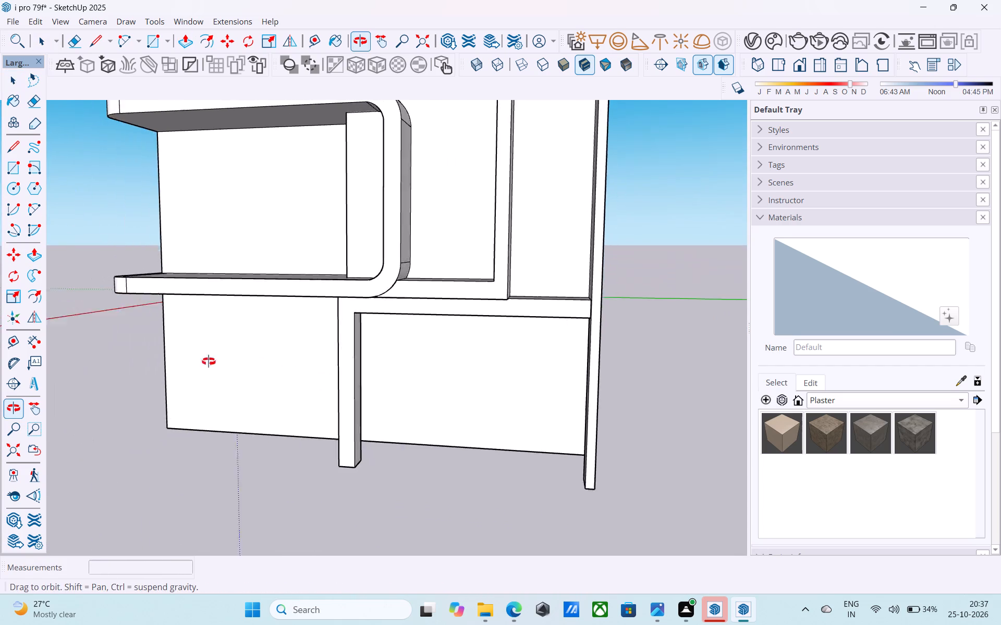
pyautogui.moveTo(209, 361); pyautogui.dragTo(106, 360, button='middle')
pyautogui.moveTo(321, 347); pyautogui.dragTo(238, 310, button='middle')
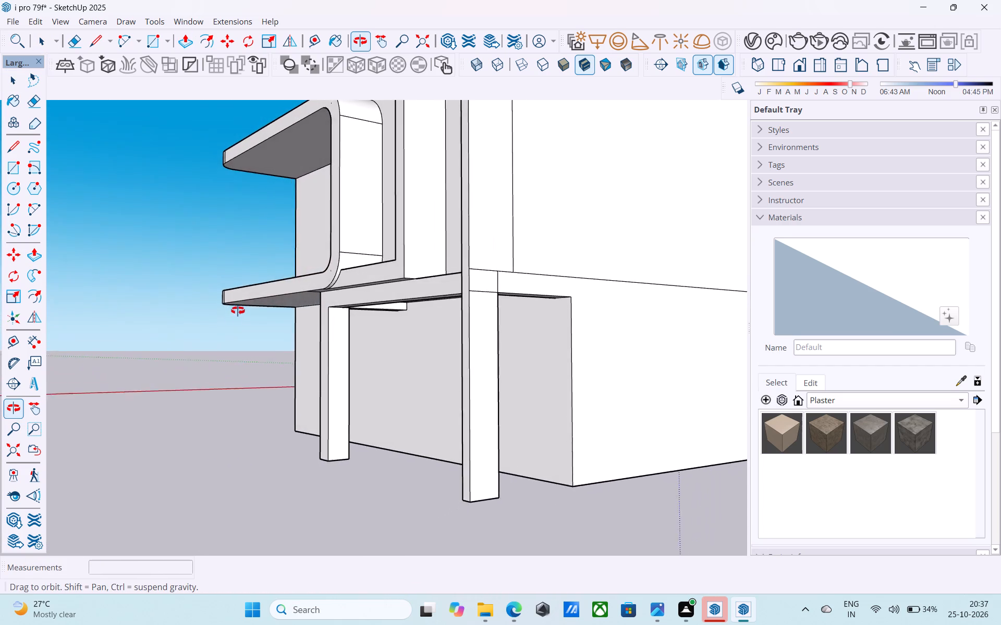
pyautogui.moveTo(238, 310); pyautogui.dragTo(400, 250, button='middle')
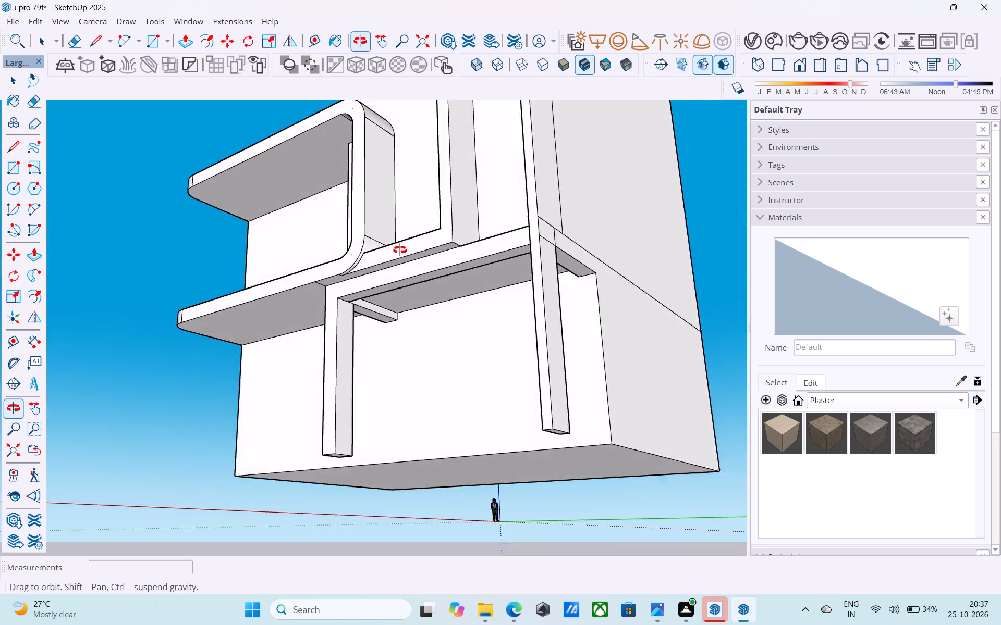
pyautogui.moveTo(400, 250); pyautogui.dragTo(894, 254, button='middle')
pyautogui.moveTo(535, 289); pyautogui.dragTo(566, 298, button='middle')
pyautogui.scroll(9, 515, 304)
pyautogui.moveTo(449, 312); pyautogui.dragTo(694, 290, button='middle')
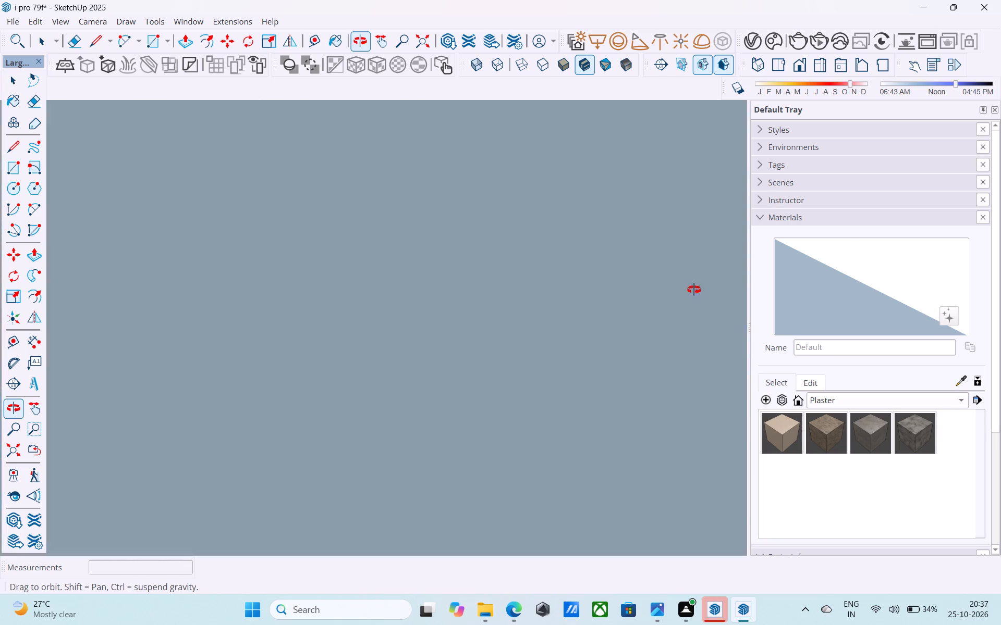
pyautogui.moveTo(694, 290); pyautogui.dragTo(147, 315, button='middle')
pyautogui.scroll(-6, 369, 298)
pyautogui.moveTo(430, 311); pyautogui.dragTo(514, 358, button='middle')
pyautogui.scroll(-6, 484, 328)
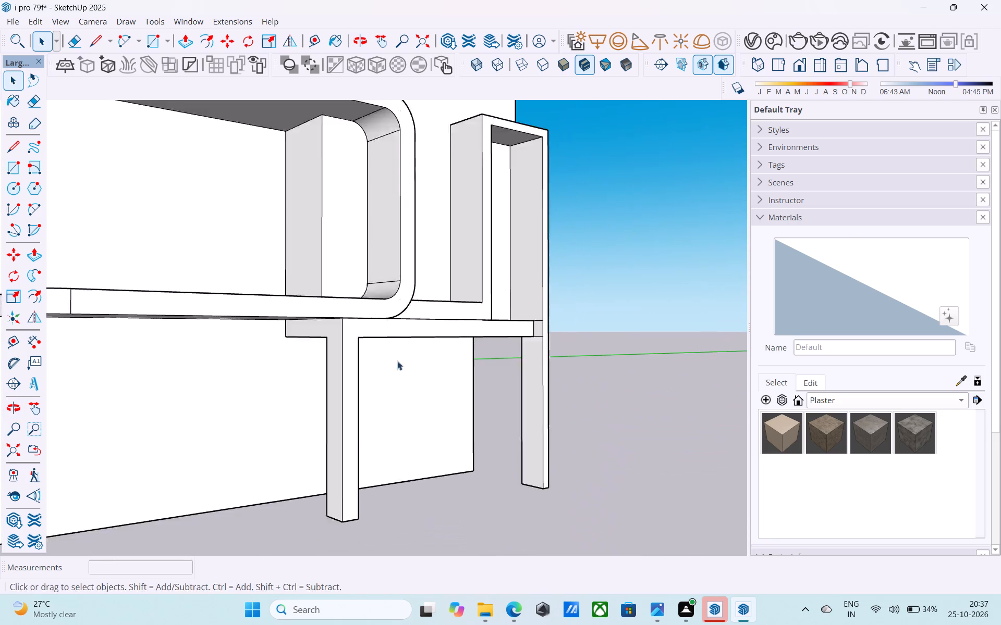
pyautogui.moveTo(378, 370); pyautogui.dragTo(415, 396, button='middle')
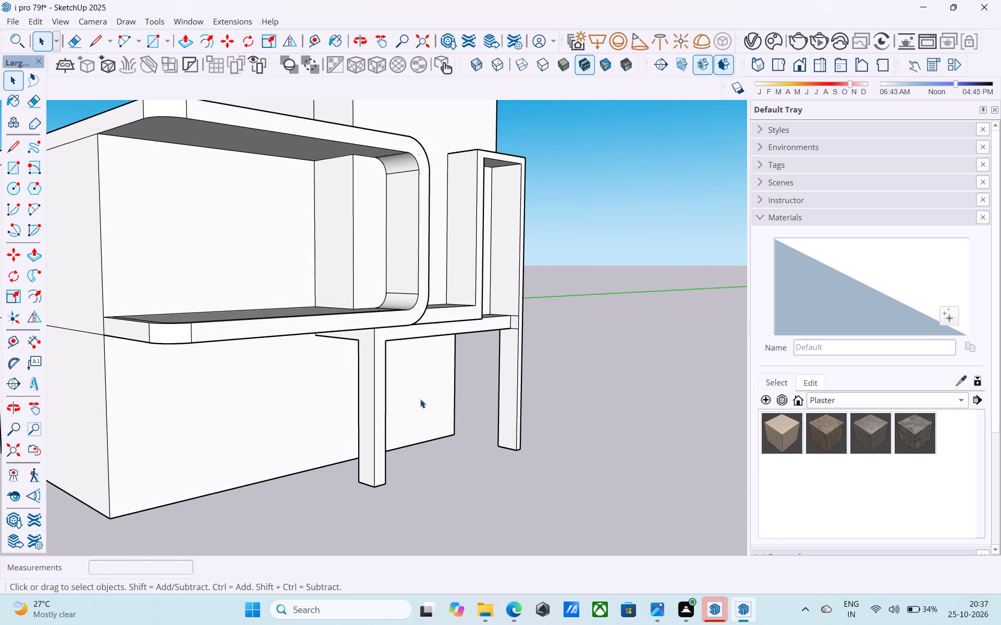
# Push/Pull the underside of the portico's front beam down by 6".
pyautogui.scroll(6, 420, 399)
pyautogui.middleClick(315, 270)
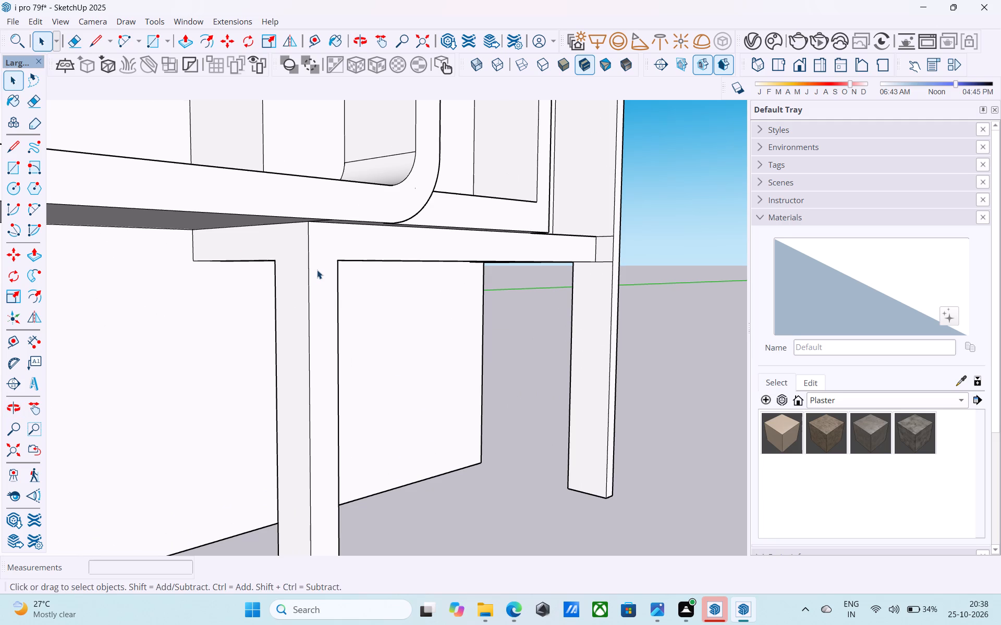
pyautogui.scroll(-4, 319, 265)
pyautogui.keyDown('shift'); pyautogui.moveTo(321, 277); pyautogui.dragTo(409, 374, button='middle'); pyautogui.keyUp('shift')
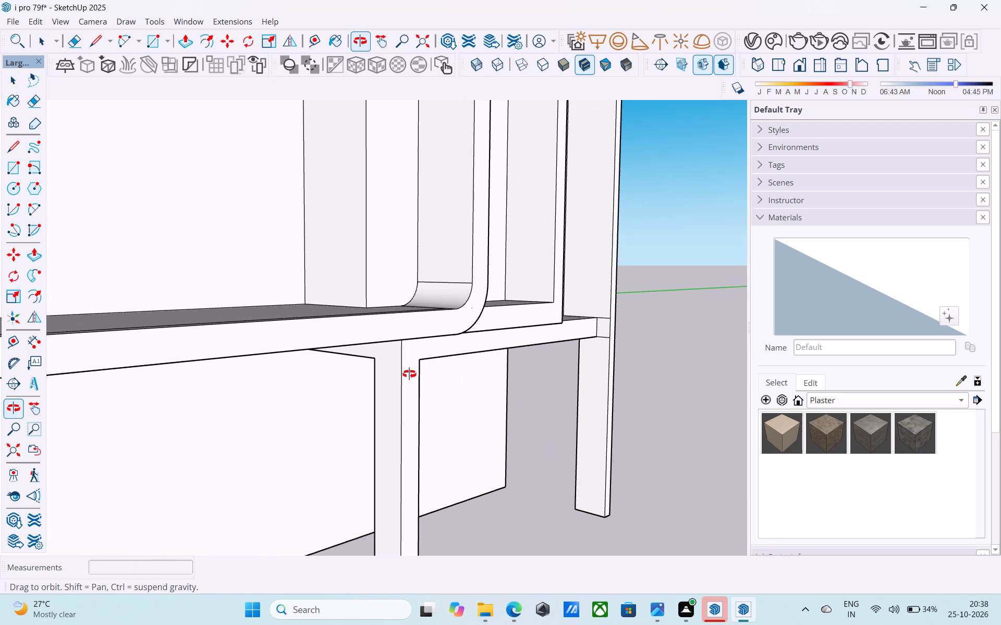
pyautogui.keyDown('shift'); pyautogui.moveTo(409, 374); pyautogui.dragTo(338, 352, button='middle'); pyautogui.keyUp('shift')
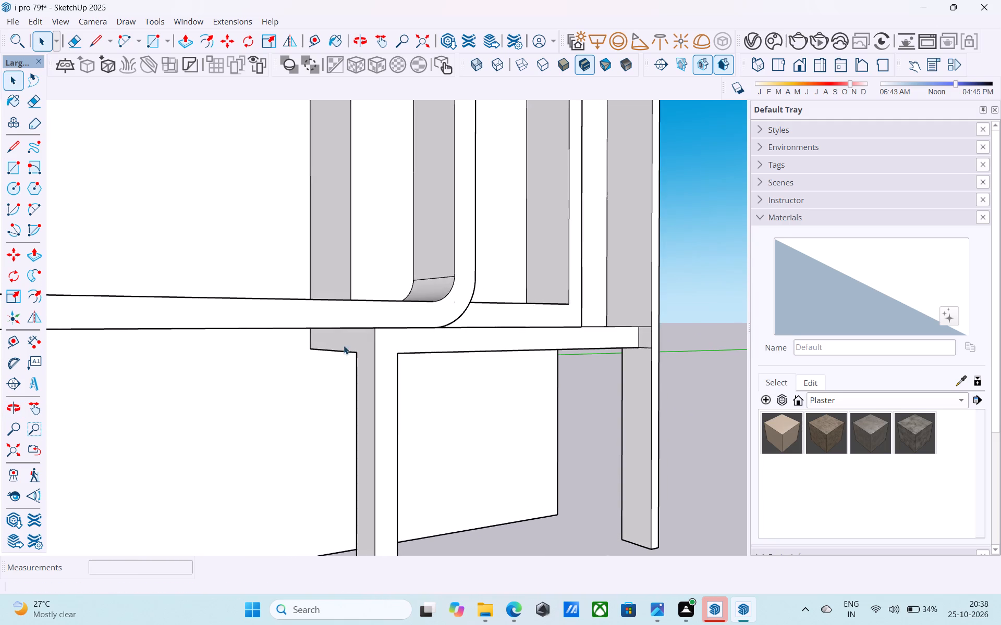
pyautogui.keyDown('shift'); pyautogui.moveTo(384, 325); pyautogui.dragTo(290, 245, button='middle'); pyautogui.keyUp('shift')
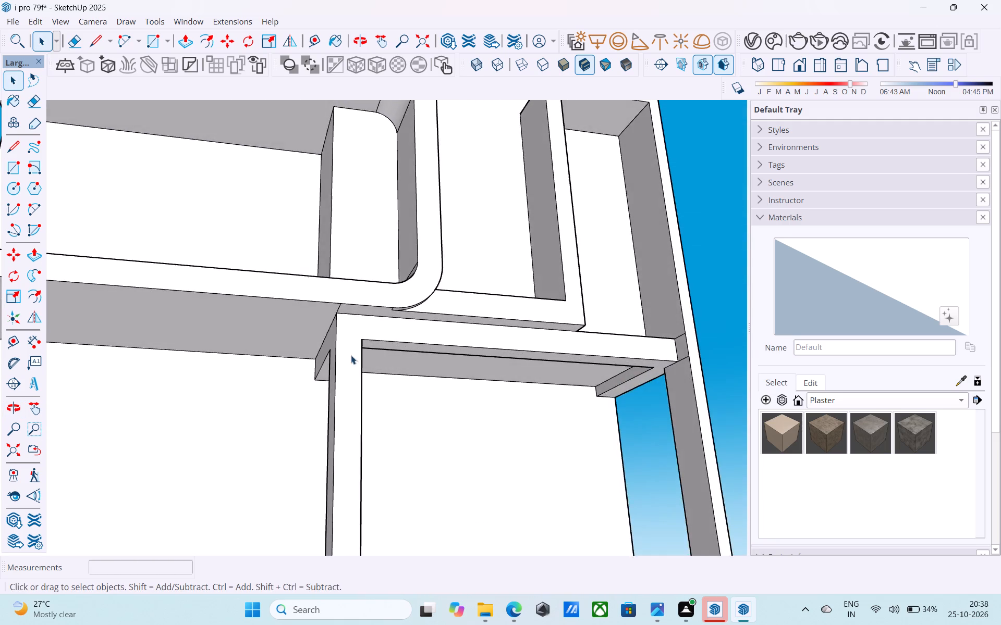
pyautogui.scroll(6, 351, 355)
pyautogui.click(386, 342)
pyautogui.press('p')
pyautogui.click(386, 342)
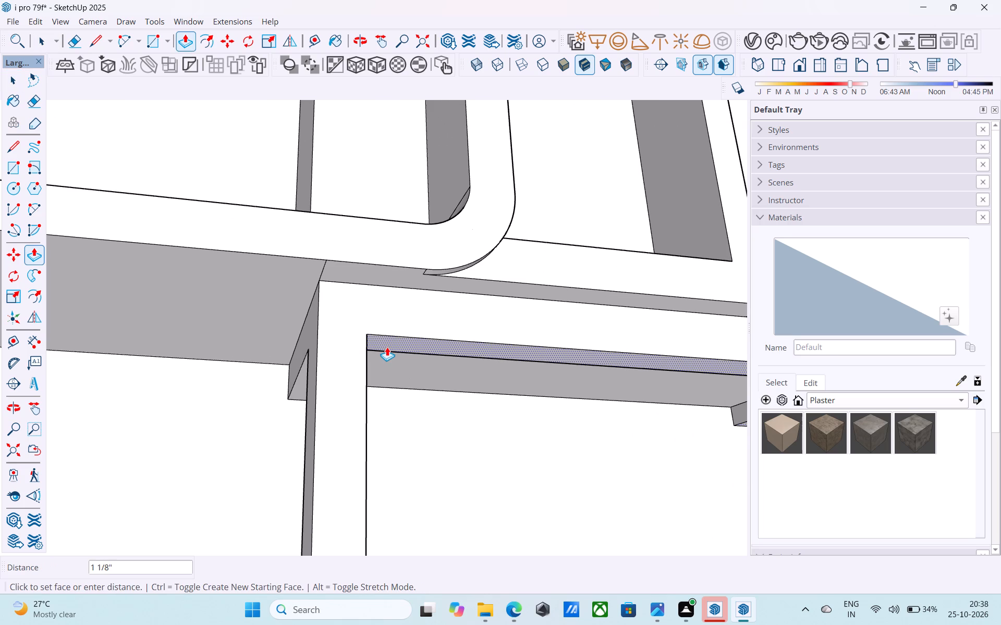
pyautogui.write('6"')
pyautogui.press('Return')
pyautogui.press('space')
# Repeat the 6" Push/Pull on the underside of the portico's left side beam, between the left post and the wall.
pyautogui.scroll(-1, 386, 345)
pyautogui.moveTo(386, 348); pyautogui.dragTo(494, 335, button='middle')
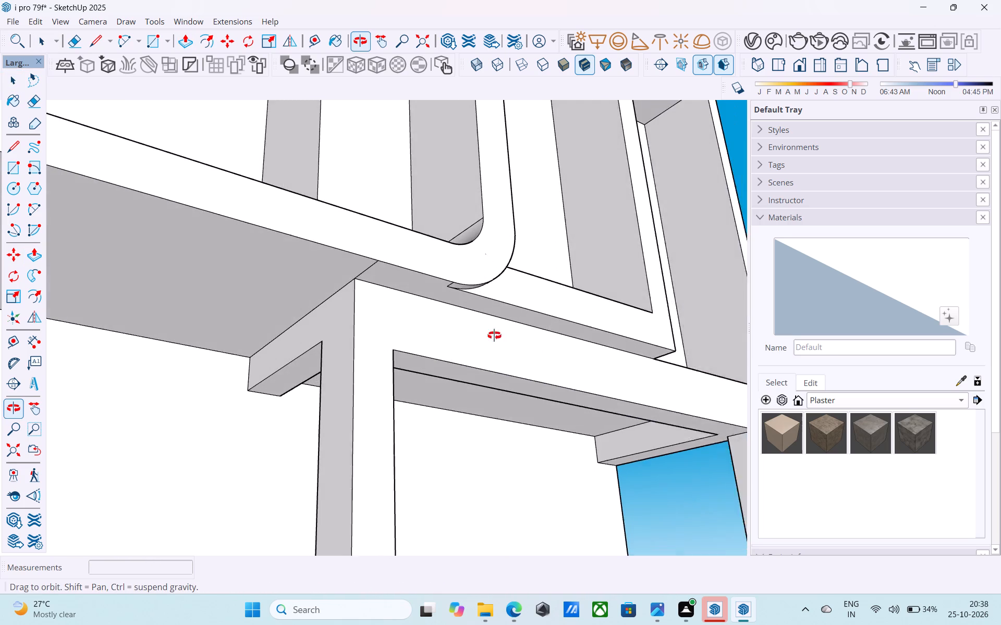
pyautogui.moveTo(494, 335); pyautogui.dragTo(504, 337, button='middle')
pyautogui.click(301, 364)
pyautogui.press('p')
pyautogui.doubleClick(301, 364)
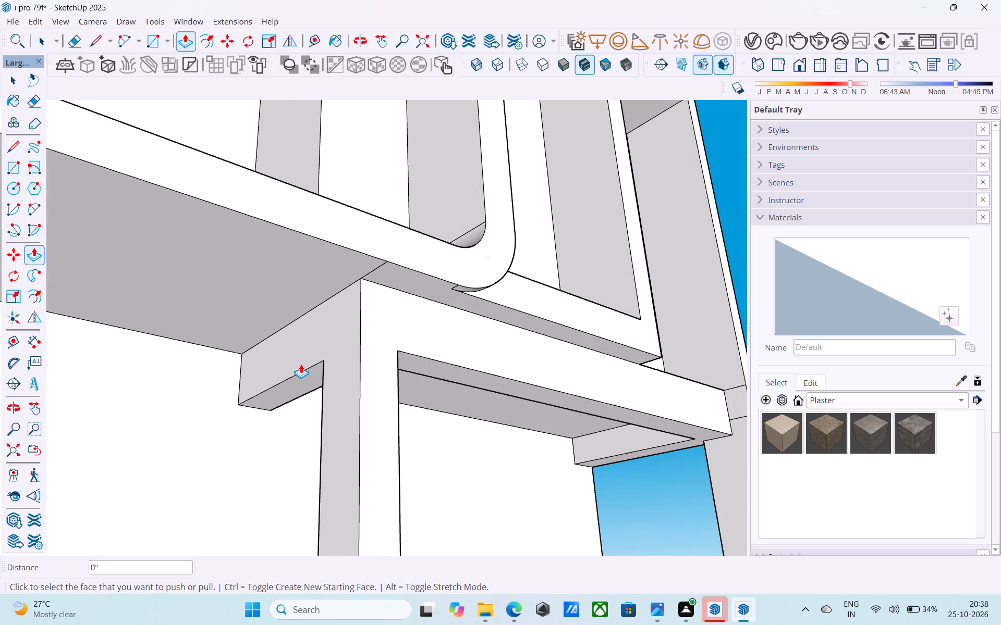
pyautogui.press('space')
# Examine the portico beams and the whole building from below, the front and above.
pyautogui.scroll(-9, 301, 360)
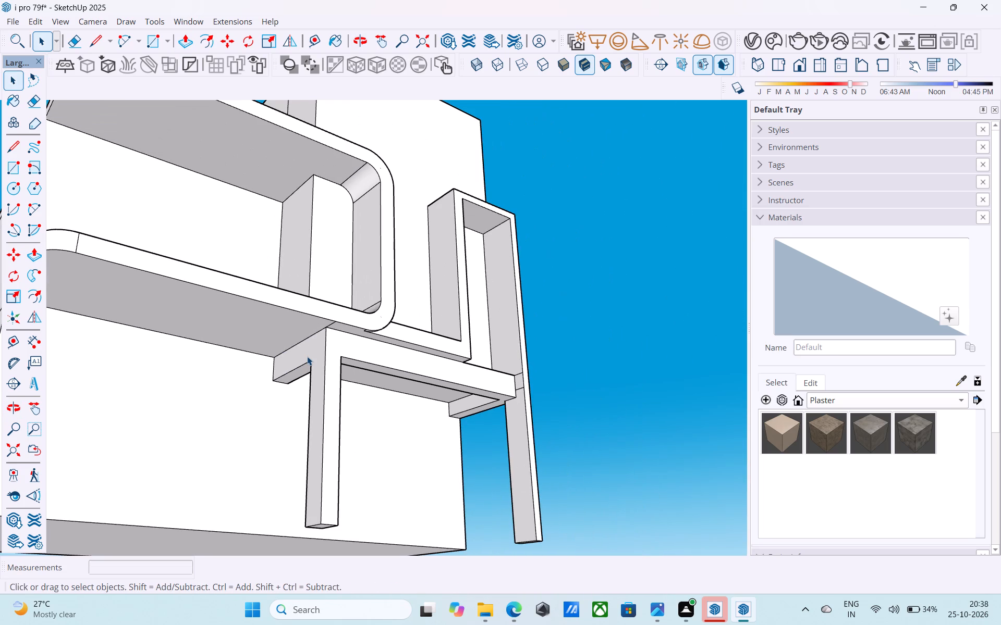
pyautogui.scroll(-1, 307, 357)
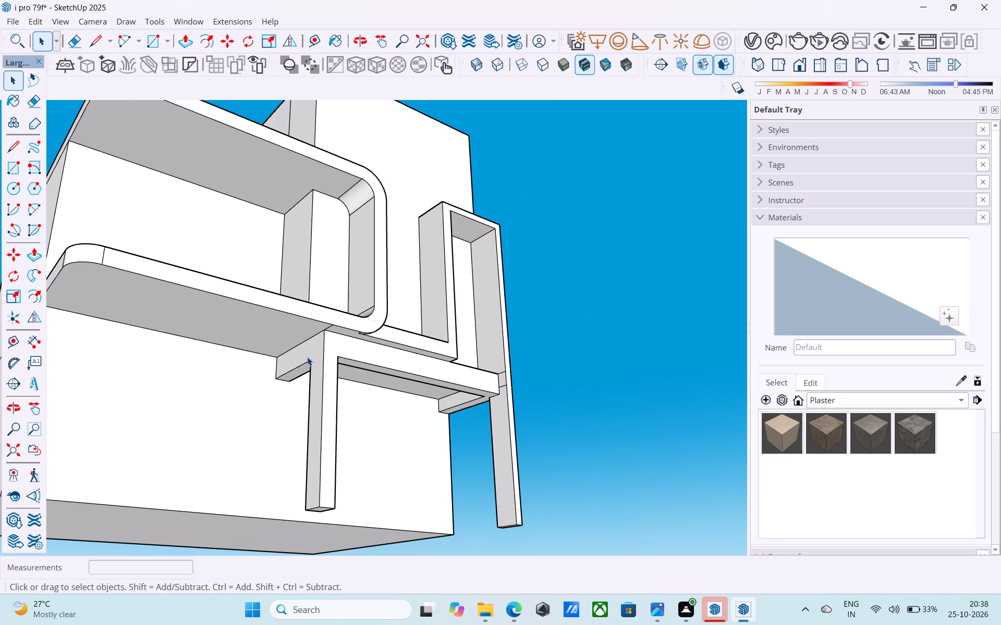
pyautogui.scroll(-1, 307, 357)
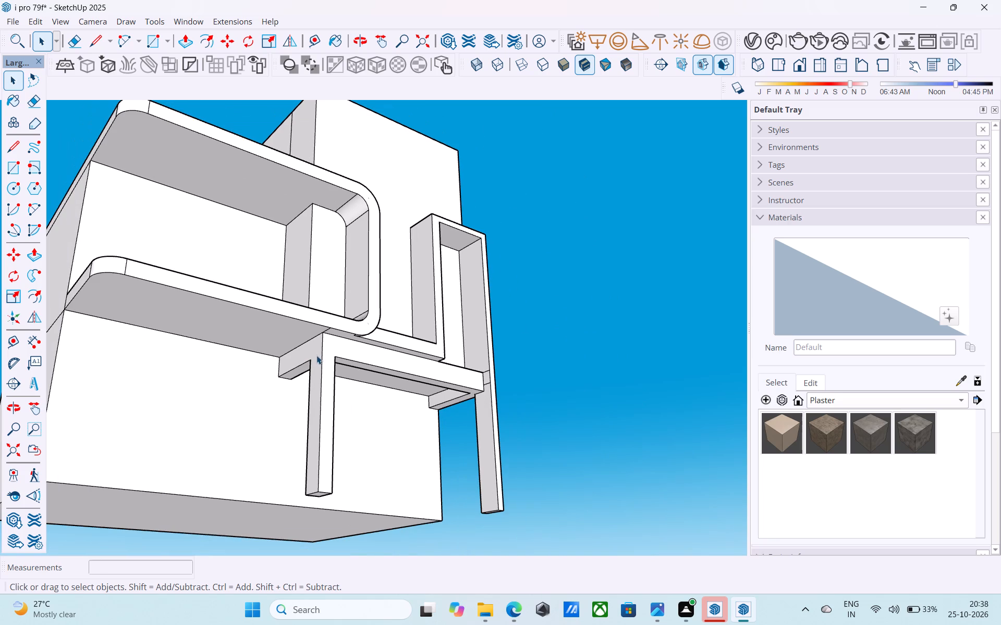
pyautogui.scroll(-3, 352, 362)
pyautogui.moveTo(352, 362); pyautogui.dragTo(340, 497, button='middle')
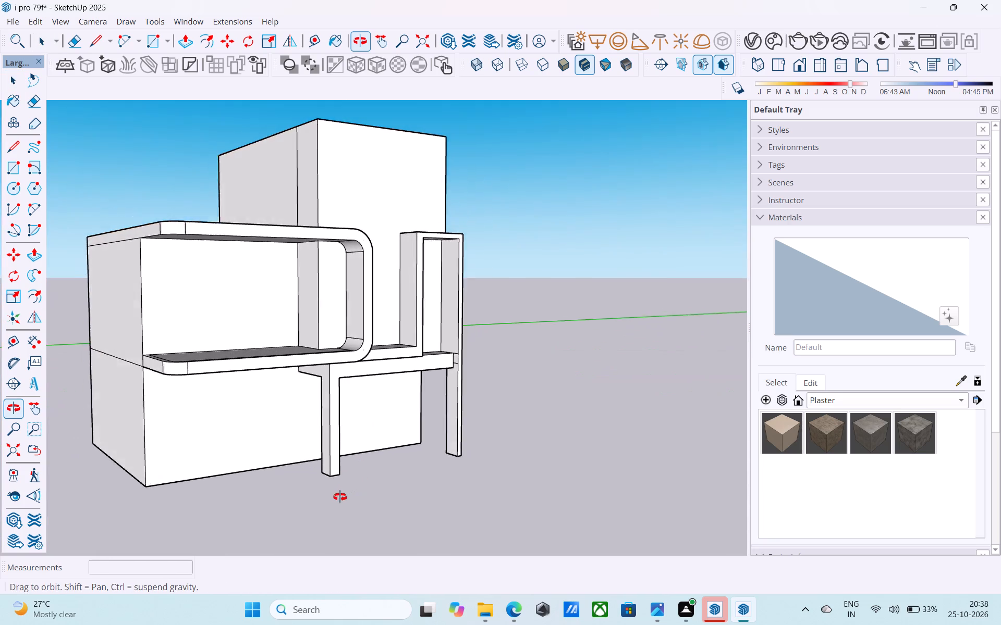
pyautogui.moveTo(340, 497); pyautogui.dragTo(330, 502, button='middle')
pyautogui.moveTo(316, 419); pyautogui.dragTo(315, 473, button='middle')
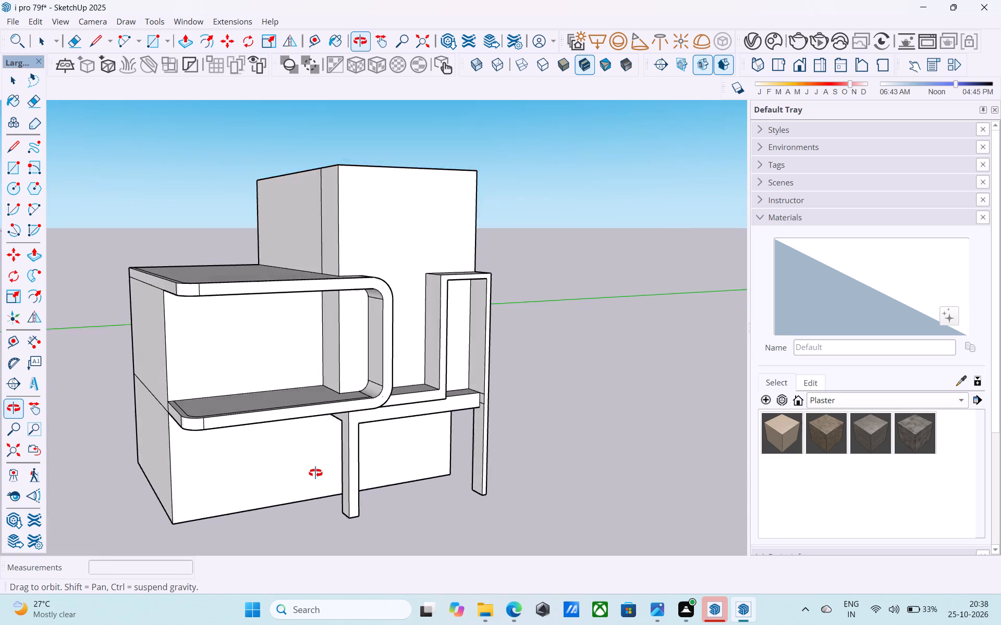
pyautogui.moveTo(315, 473); pyautogui.dragTo(155, 443, button='middle')
pyautogui.keyDown('shift'); pyautogui.moveTo(385, 419); pyautogui.dragTo(287, 440, button='middle'); pyautogui.keyUp('shift')
pyautogui.moveTo(296, 441); pyautogui.dragTo(348, 443, button='middle')
pyautogui.moveTo(349, 436); pyautogui.dragTo(360, 478, button='middle')
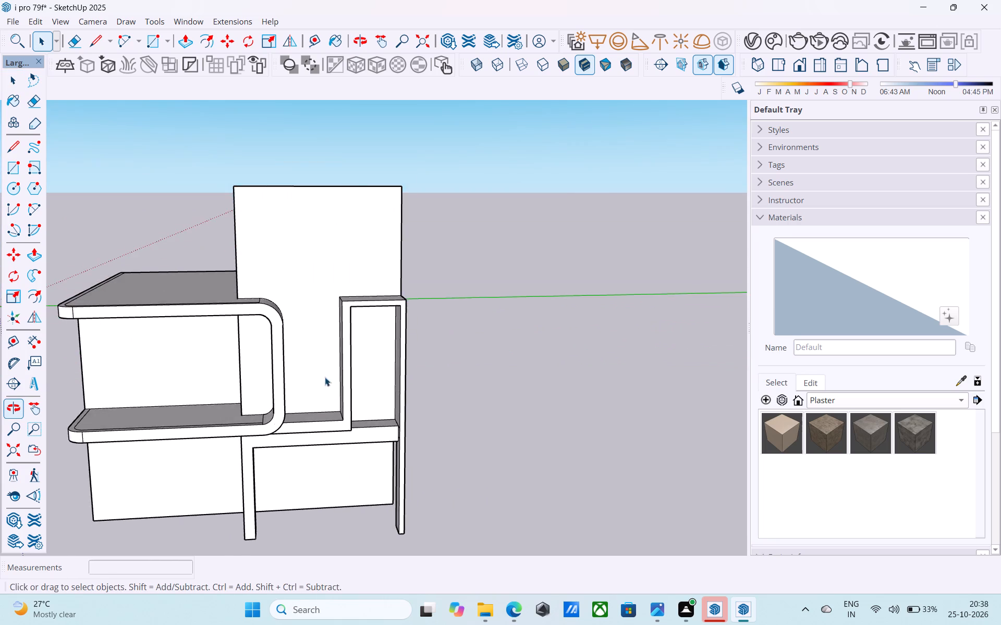
# Draw a 15' line across the tower's front face, from its corner at the upper slab to its corner at the facade frame's top.
pyautogui.scroll(2, 325, 377)
pyautogui.scroll(-3, 316, 372)
pyautogui.moveTo(316, 372); pyautogui.dragTo(338, 466, button='middle')
pyautogui.press('l')
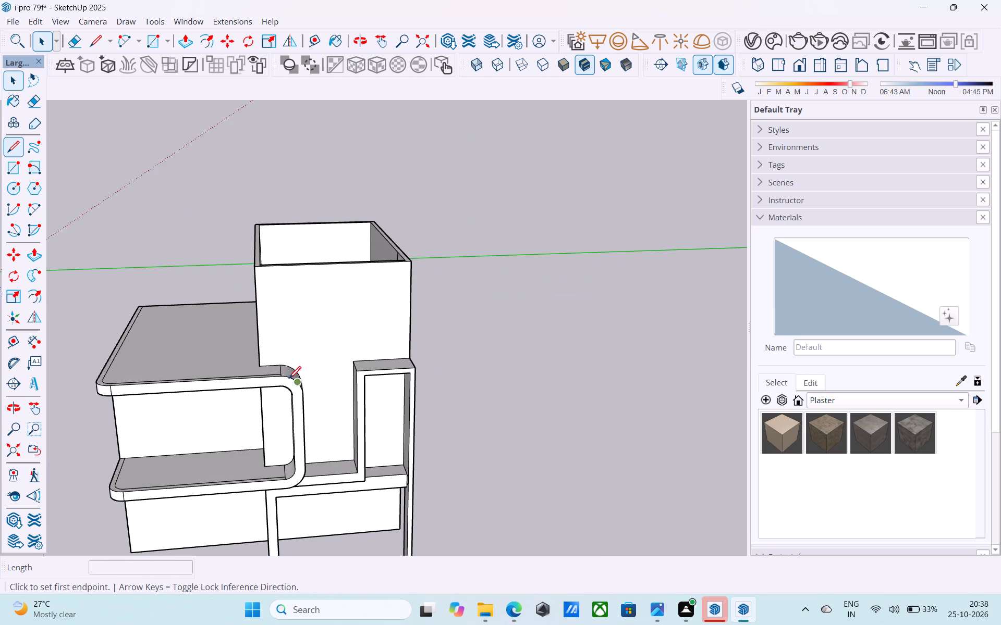
pyautogui.scroll(2, 275, 367)
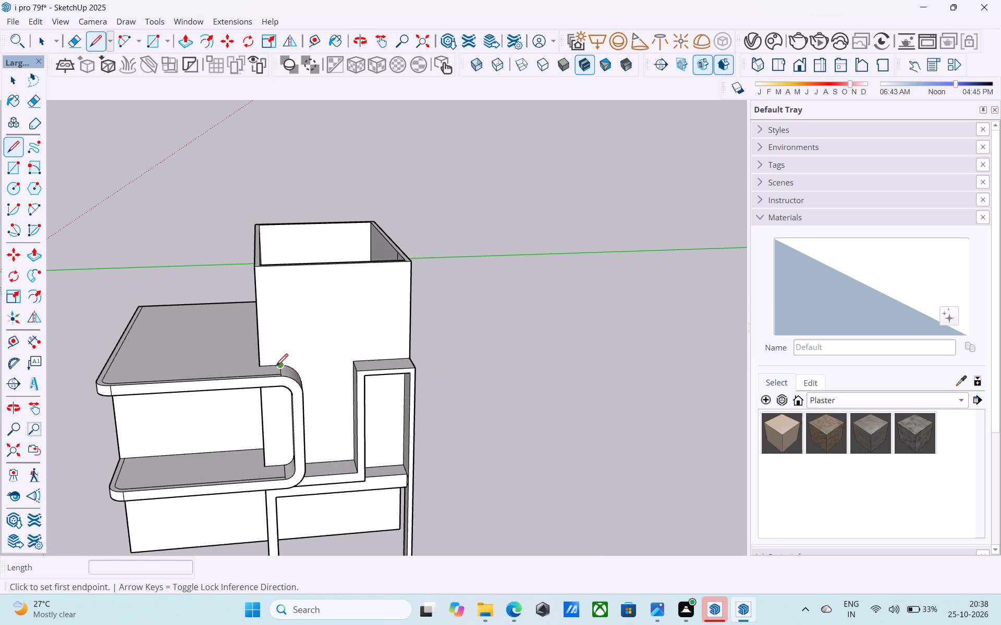
pyautogui.scroll(6, 276, 367)
pyautogui.click(246, 368)
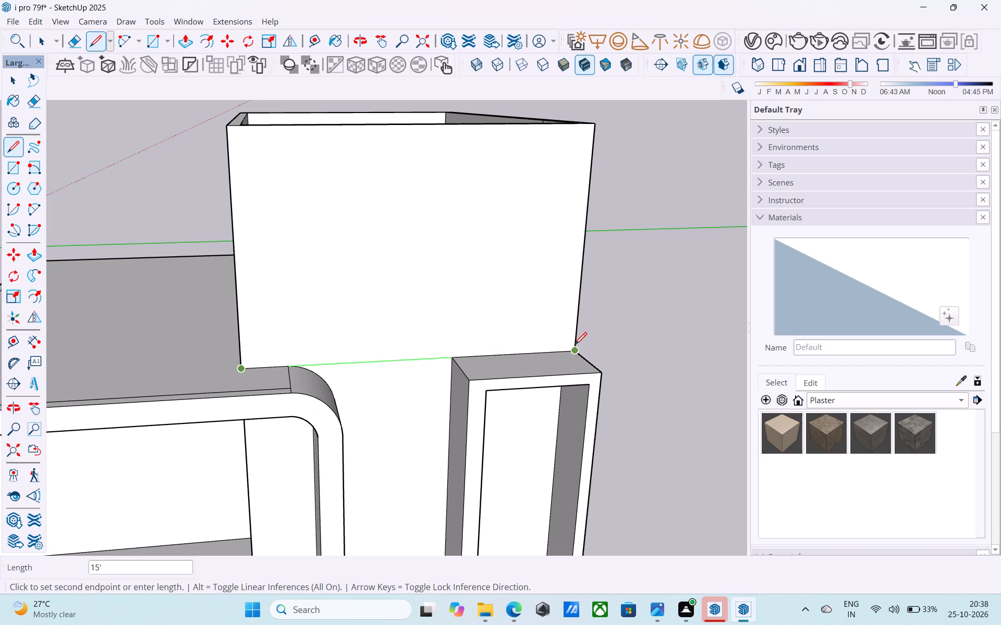
pyautogui.click(573, 348)
# Offset the outline of the tower's upper front face inward by 1'.
pyautogui.press('space')
pyautogui.click(433, 297)
pyautogui.press('f')
pyautogui.click(429, 294)
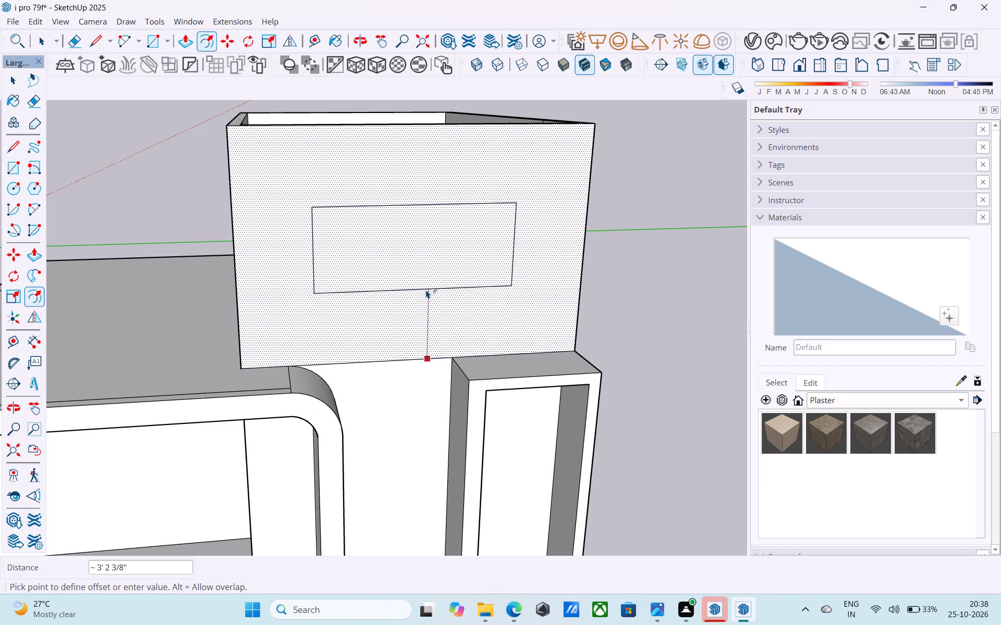
pyautogui.write("1'")
pyautogui.press('Return')
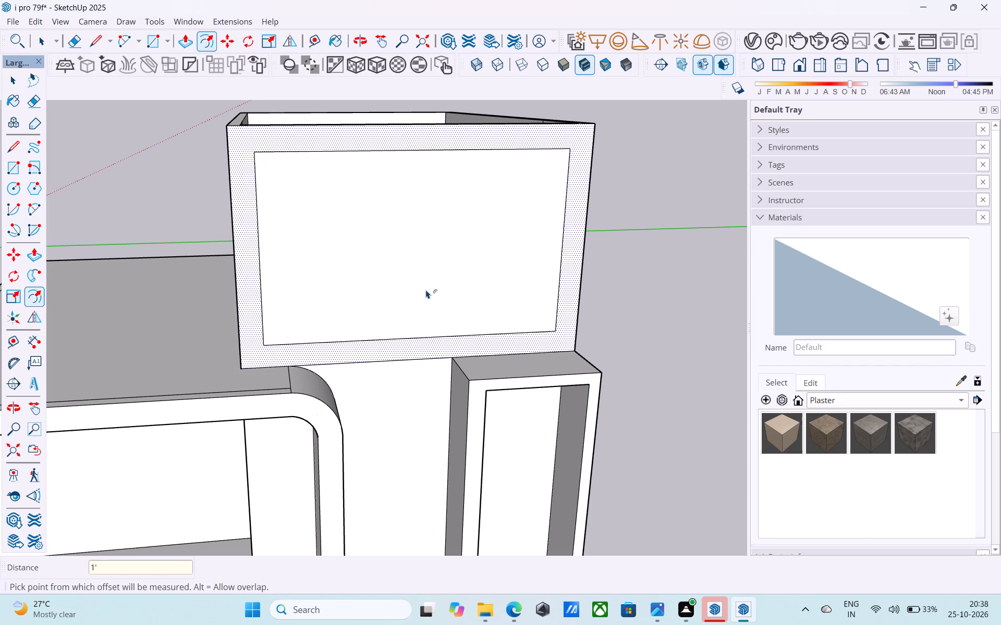
# Set the offset of the tower's upper front face outline to 9".
pyautogui.write('9"')
pyautogui.press('Return')
pyautogui.press('space')
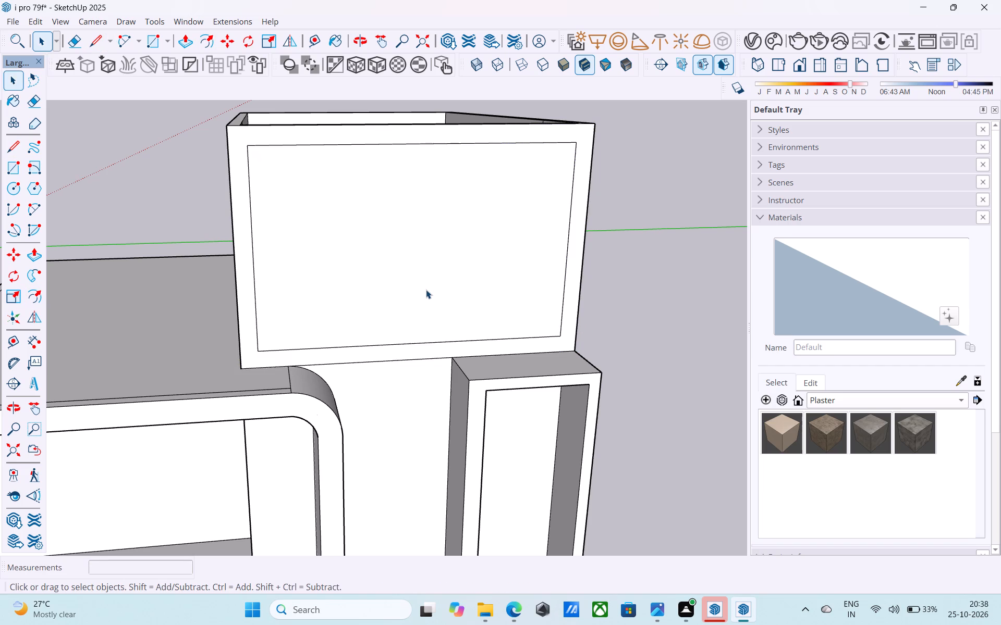
# Draw two short vertical lines extending the inner outline's lower corners down to the bottom edge of the tower's upper front face.
pyautogui.press('l')
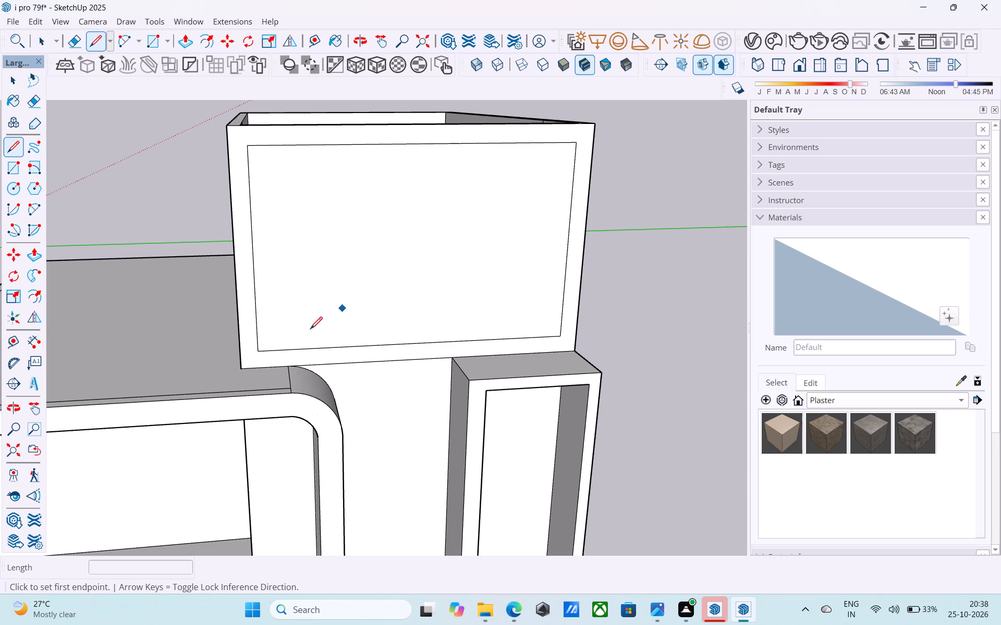
pyautogui.scroll(4, 272, 357)
pyautogui.click(253, 348)
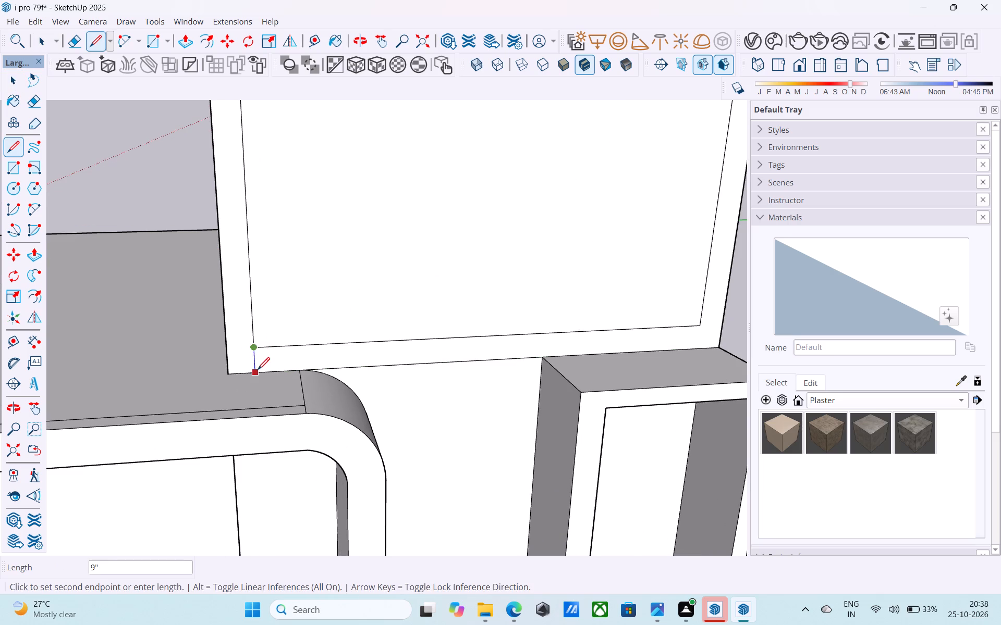
pyautogui.click(258, 372)
pyautogui.scroll(-5, 211, 368)
pyautogui.scroll(5, 511, 341)
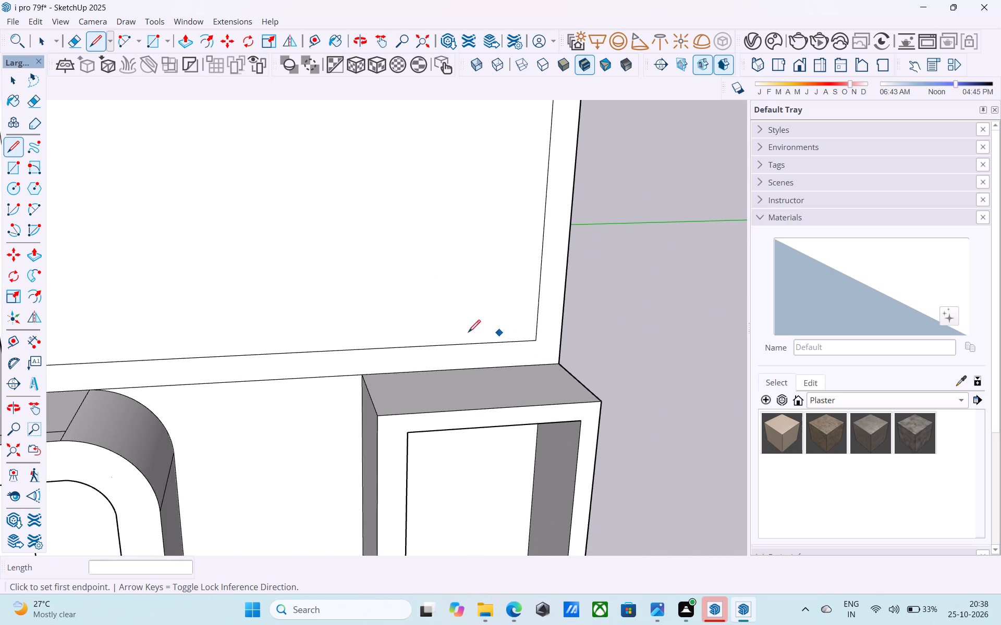
pyautogui.scroll(-4, 373, 337)
pyautogui.moveTo(371, 337); pyautogui.dragTo(344, 341, button='middle')
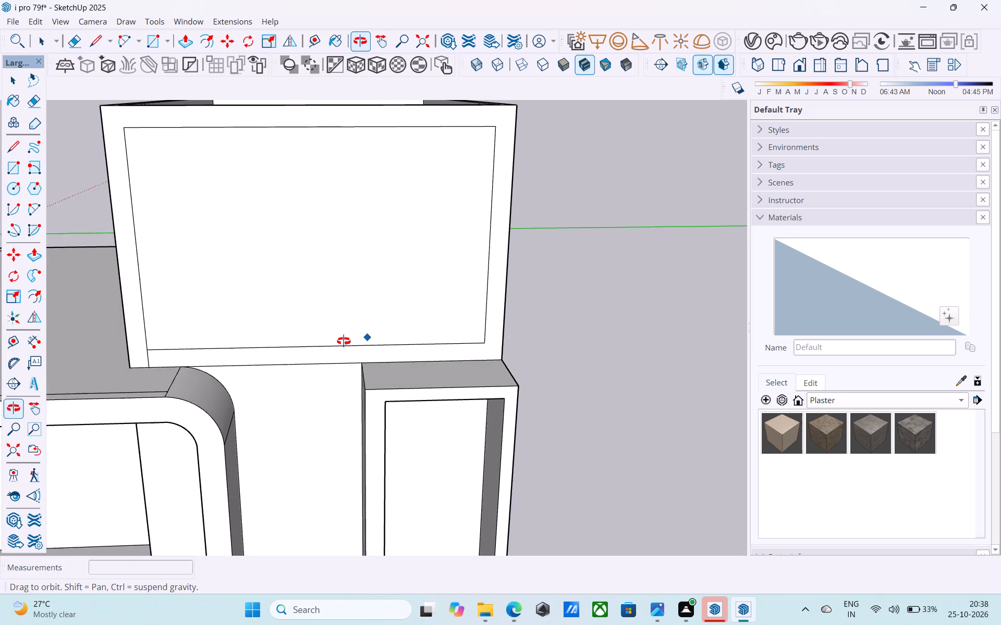
pyautogui.moveTo(344, 341); pyautogui.dragTo(341, 341, button='middle')
pyautogui.moveTo(490, 317); pyautogui.dragTo(476, 319, button='middle')
pyautogui.scroll(7, 494, 321)
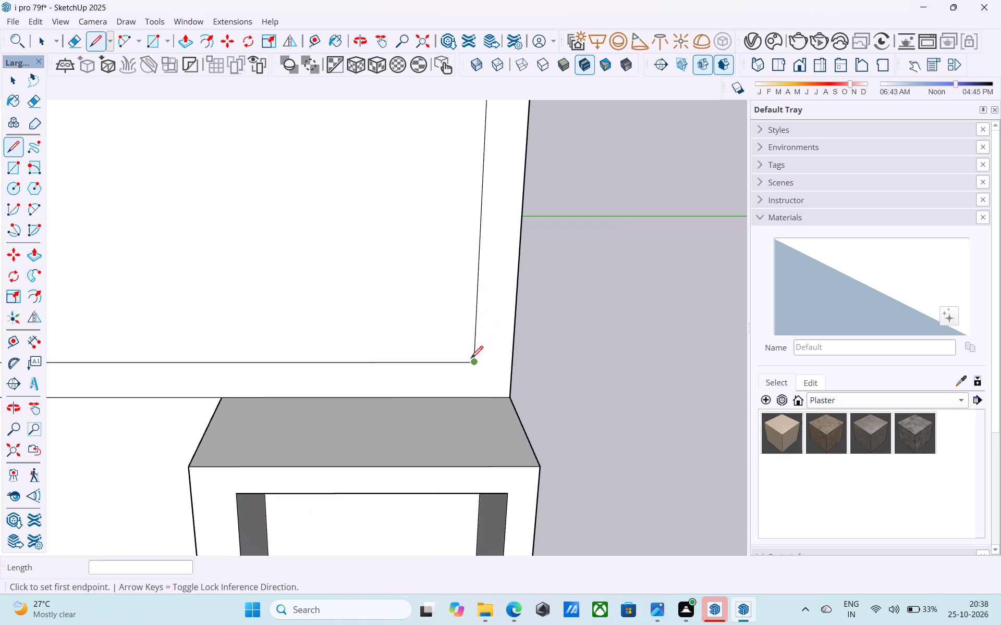
pyautogui.click(471, 359)
pyautogui.click(471, 396)
pyautogui.press('space')
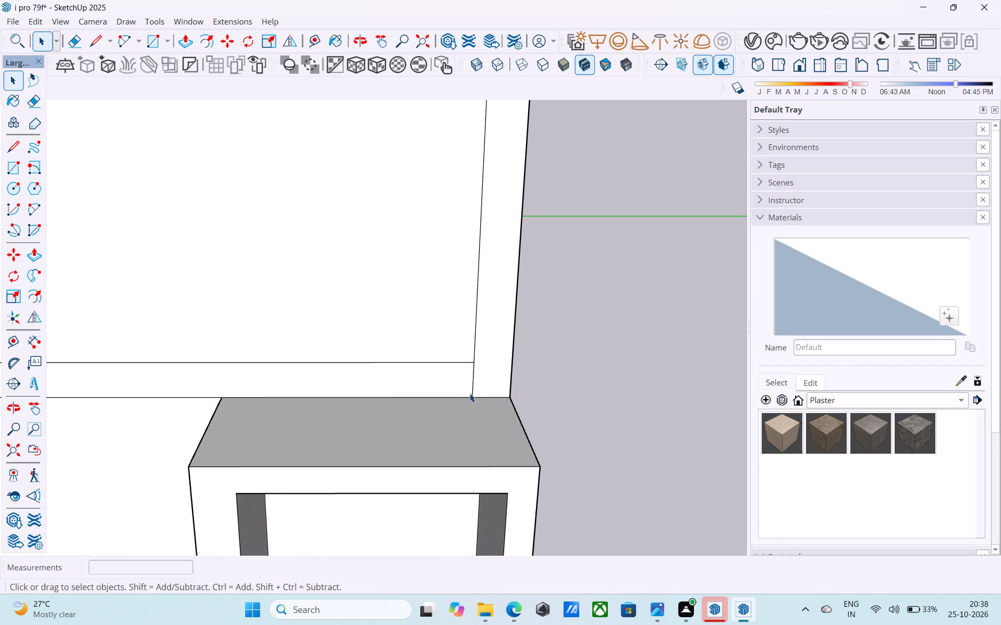
# Erase the inner outline's bottom line so the border covers only the top and two sides.
pyautogui.press('e')
pyautogui.click(443, 370)
pyautogui.moveTo(446, 340); pyautogui.dragTo(443, 396)
pyautogui.scroll(-7, 444, 388)
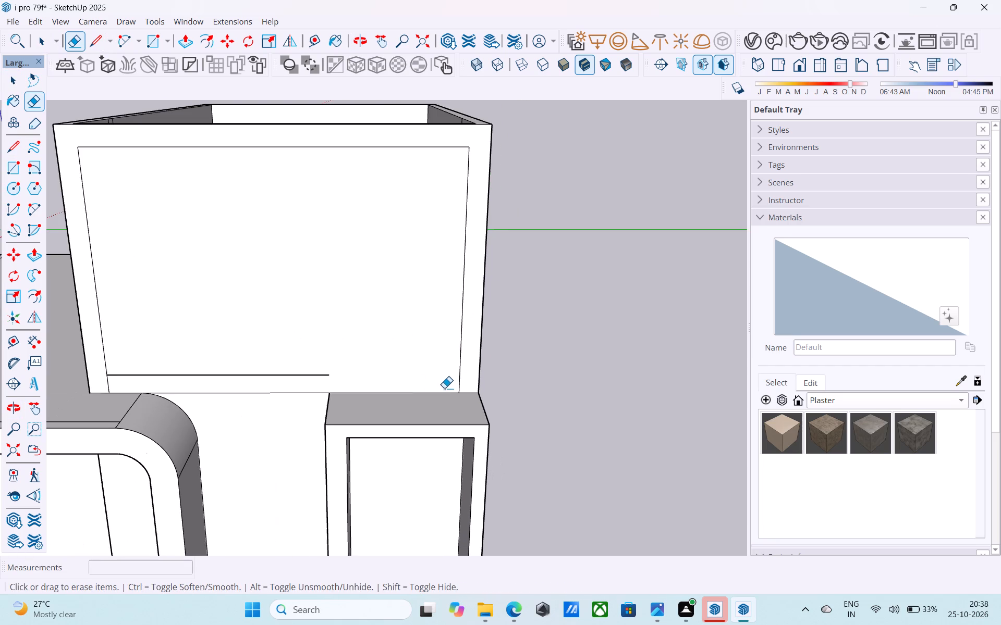
pyautogui.moveTo(296, 359); pyautogui.dragTo(288, 378)
pyautogui.click(131, 373)
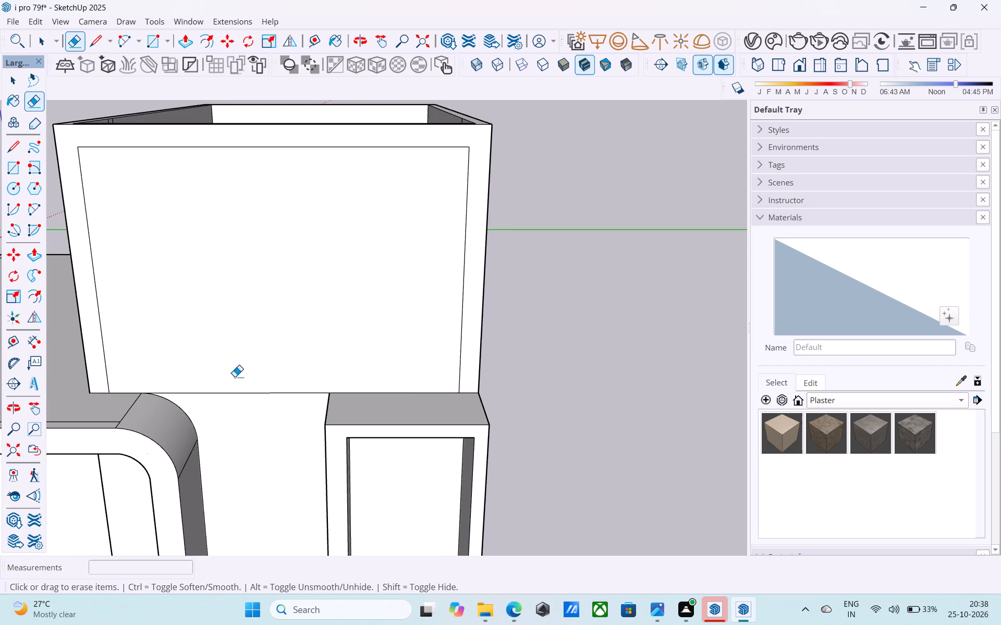
pyautogui.press('space')
pyautogui.press('space')
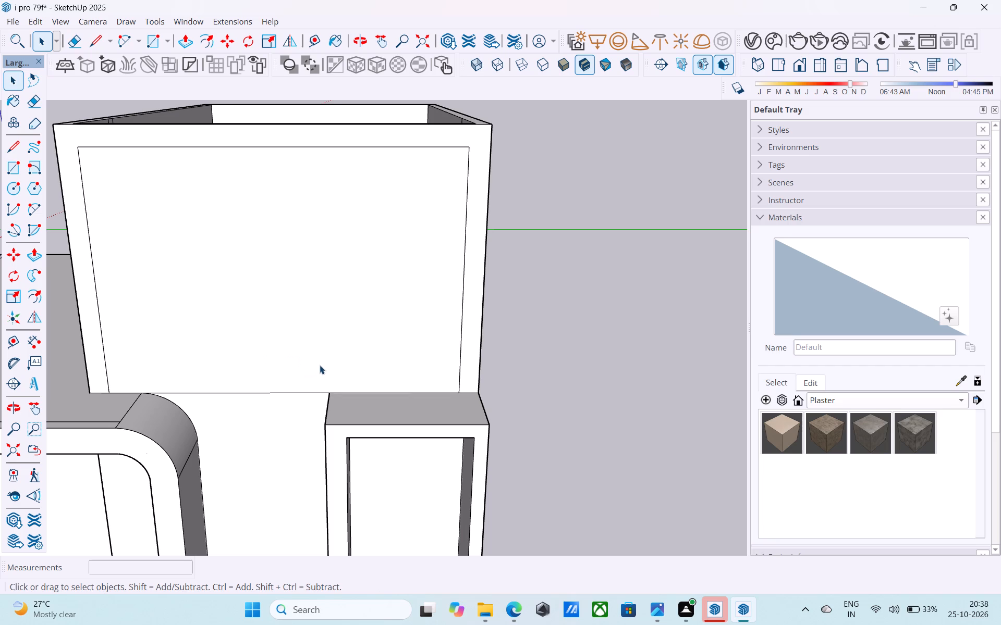
# Push/Pull the three-sided border outward 1' 4 1/2", to the midpoint of the facade frame's top side edge.
pyautogui.scroll(-6, 320, 365)
pyautogui.moveTo(320, 365); pyautogui.dragTo(364, 357, button='middle')
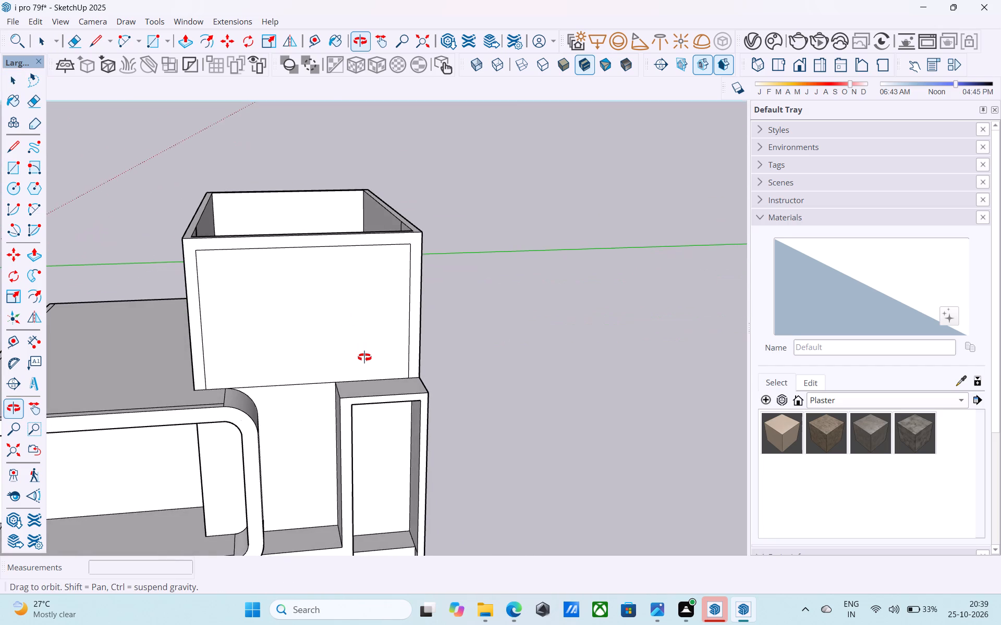
pyautogui.moveTo(364, 357); pyautogui.dragTo(335, 353, button='middle')
pyautogui.moveTo(383, 338); pyautogui.dragTo(295, 333, button='middle')
pyautogui.scroll(2, 399, 323)
pyautogui.click(385, 326)
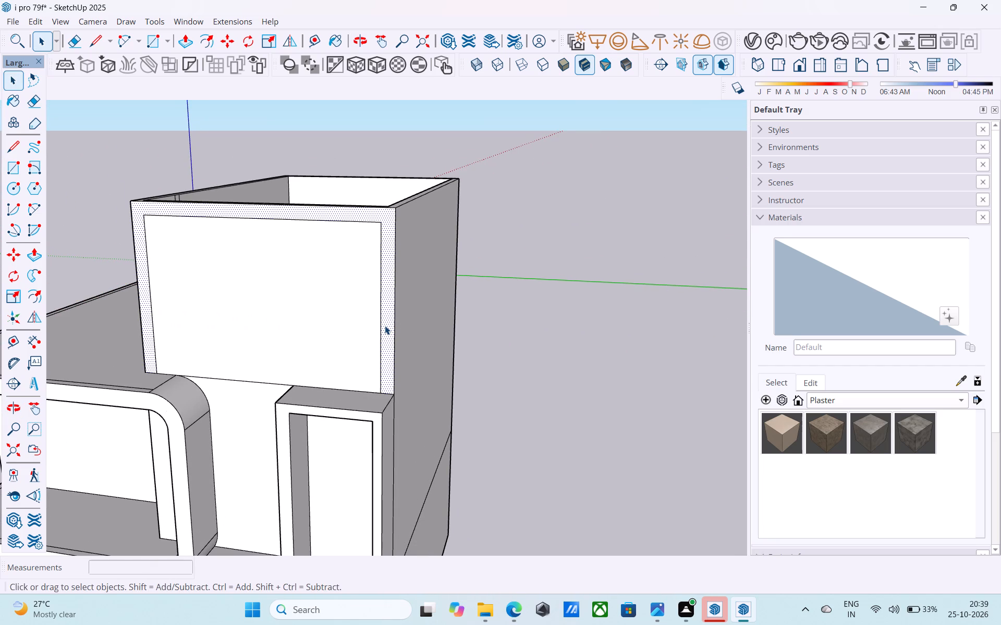
pyautogui.press('p')
pyautogui.click(389, 331)
pyautogui.scroll(4, 396, 392)
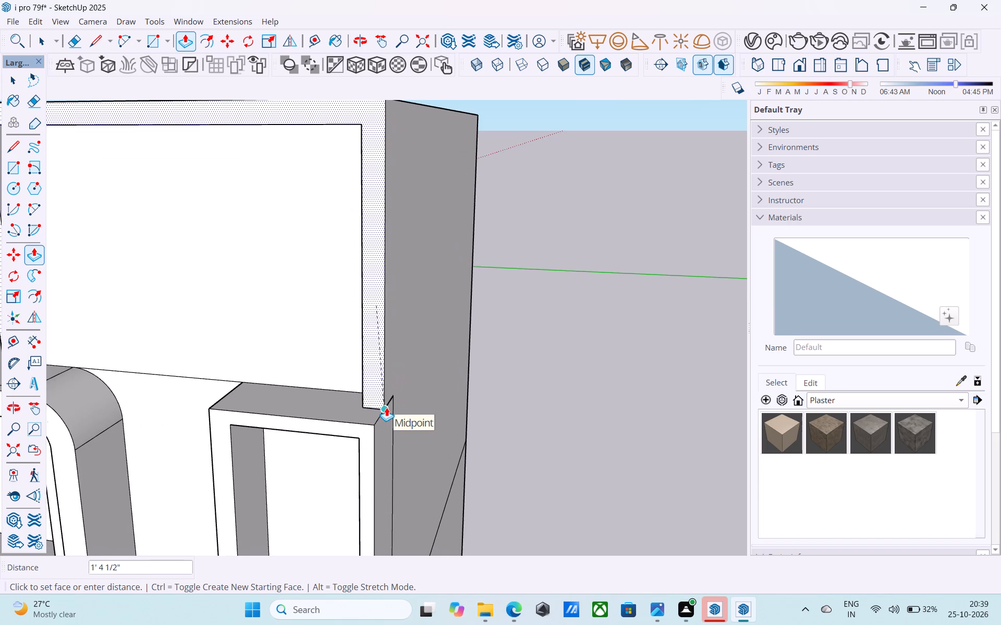
pyautogui.click(386, 407)
pyautogui.press('space')
# Examine the projecting border on the tower's upper front from the side, below and front.
pyautogui.scroll(-12, 387, 405)
pyautogui.moveTo(389, 402); pyautogui.dragTo(668, 321, button='middle')
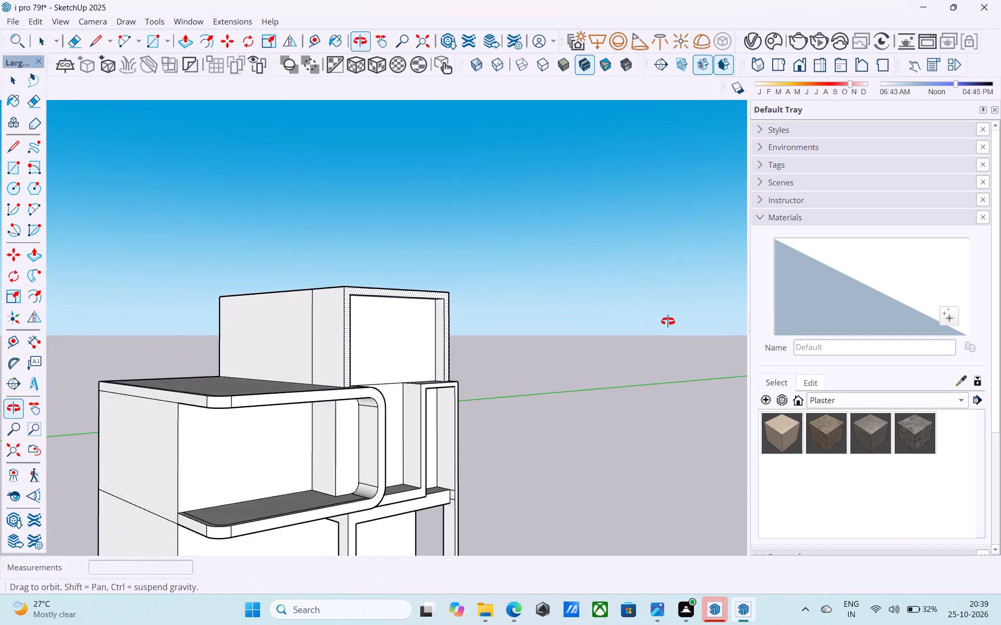
pyautogui.moveTo(668, 321); pyautogui.dragTo(665, 303, button='middle')
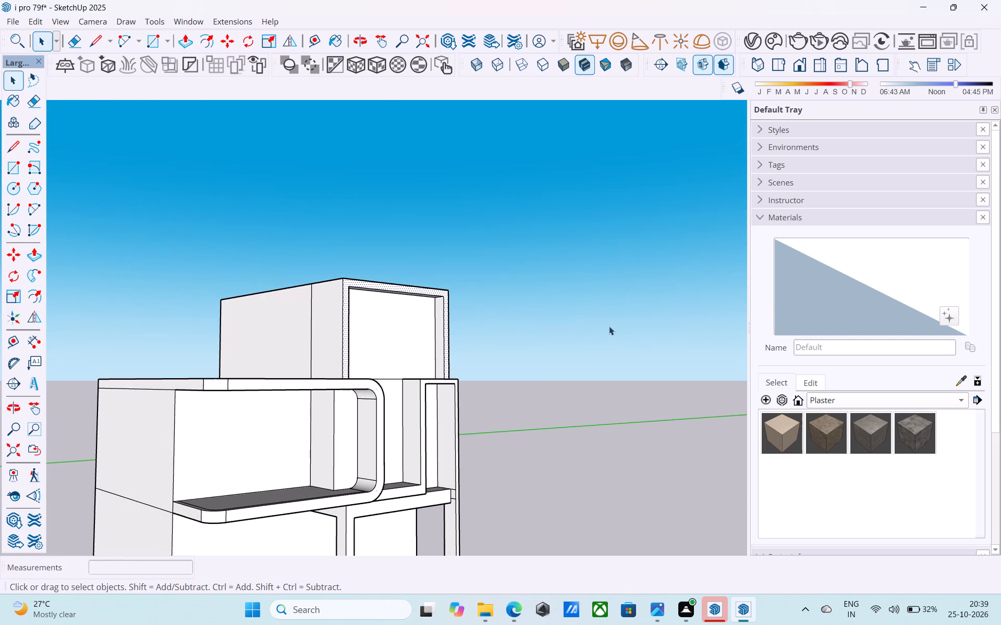
pyautogui.moveTo(609, 323); pyautogui.dragTo(477, 257, button='middle')
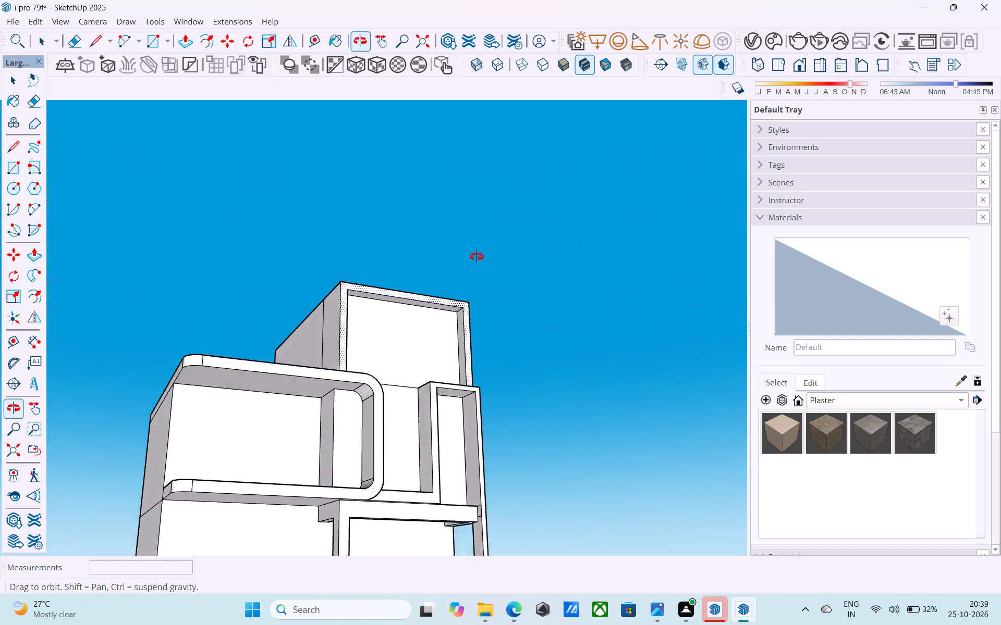
pyautogui.moveTo(477, 257); pyautogui.dragTo(401, 304, button='middle')
pyautogui.scroll(5, 392, 310)
pyautogui.moveTo(395, 311); pyautogui.dragTo(393, 322, button='middle')
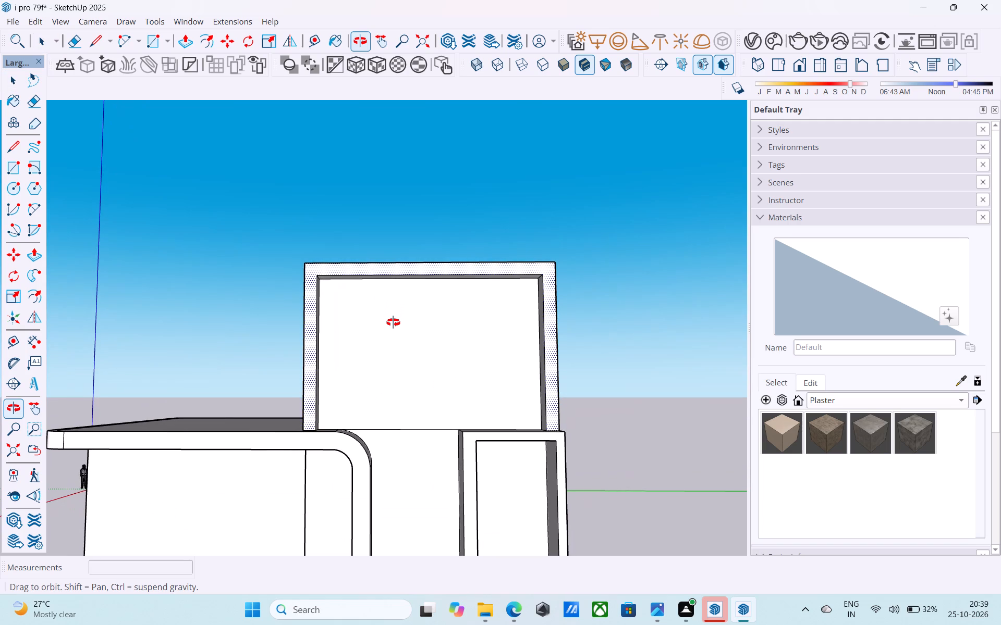
pyautogui.moveTo(393, 322); pyautogui.dragTo(368, 330, button='middle')
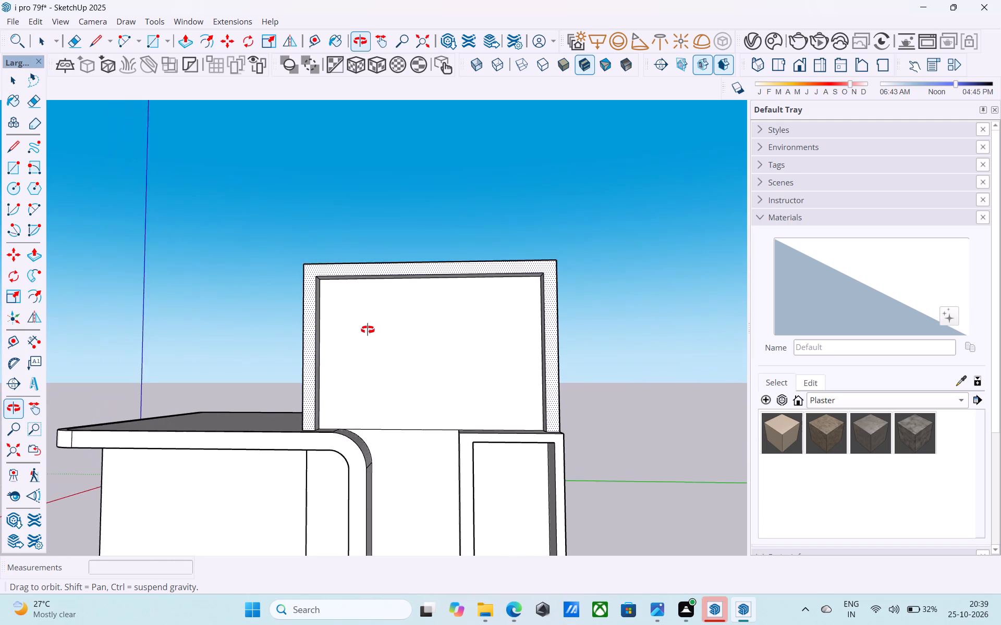
pyautogui.moveTo(368, 330); pyautogui.dragTo(368, 330, button='middle')
# Draw a 9' 3" vertical line on the recessed panel, from the facade frame's inner top corner up to the border's underside.
pyautogui.moveTo(428, 362); pyautogui.dragTo(451, 441, button='middle')
pyautogui.scroll(1, 479, 446)
pyautogui.press('l')
pyautogui.scroll(2, 448, 436)
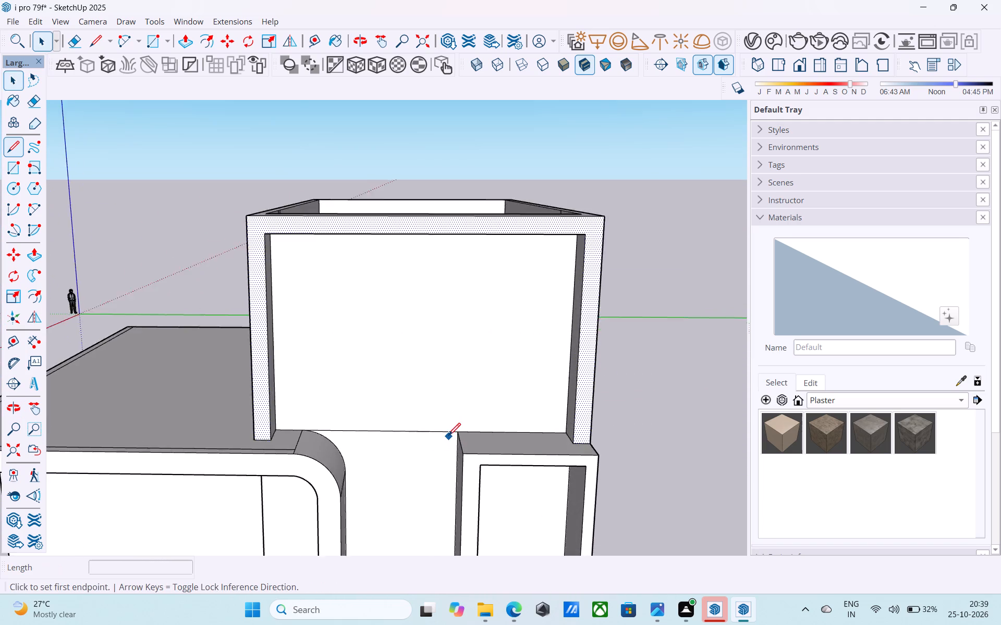
pyautogui.scroll(2, 448, 436)
pyautogui.click(456, 433)
pyautogui.scroll(-5, 467, 382)
pyautogui.keyDown('shift'); pyautogui.moveTo(467, 382); pyautogui.dragTo(467, 475, button='middle'); pyautogui.keyUp('shift')
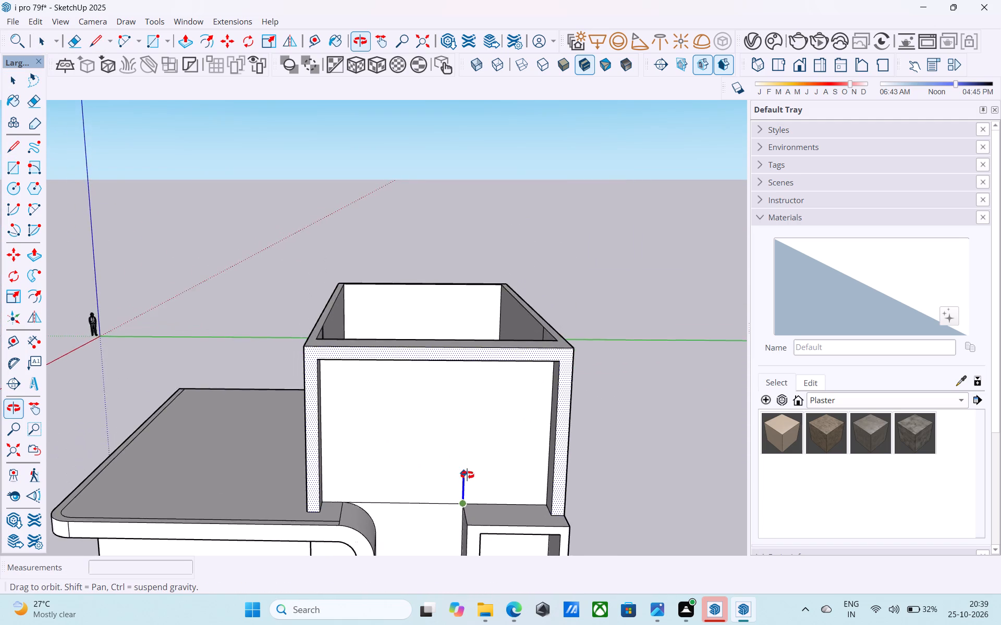
pyautogui.keyDown('shift'); pyautogui.moveTo(467, 475); pyautogui.dragTo(456, 309, button='middle'); pyautogui.keyUp('shift')
pyautogui.scroll(4, 456, 309)
pyautogui.click(466, 303)
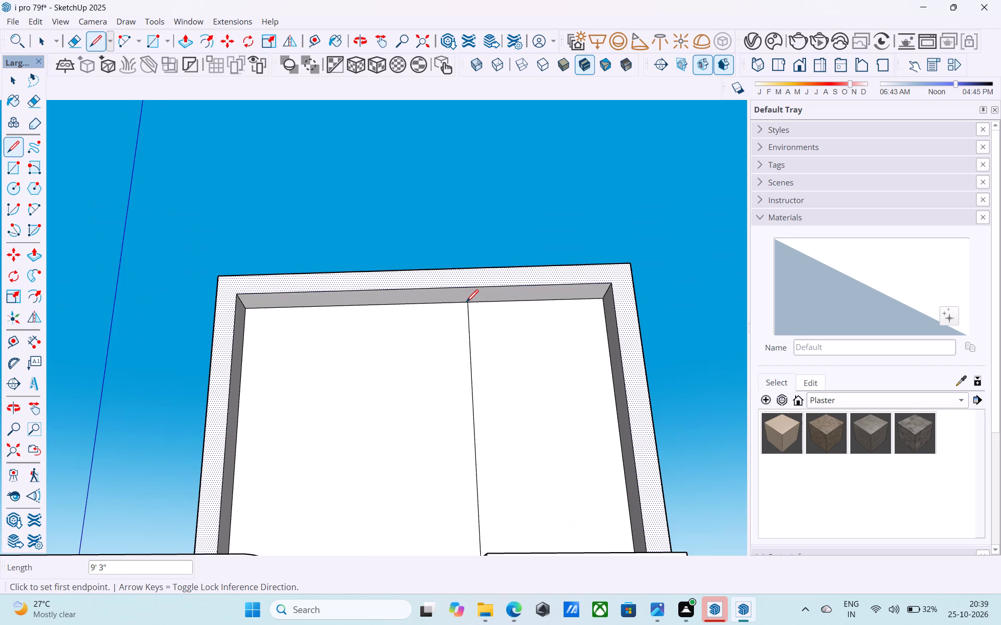
# Erase the horizontal line along the recessed panel's bottom, between the rounded slab loop and the facade frame.
pyautogui.scroll(-6, 466, 303)
pyautogui.keyDown('shift'); pyautogui.moveTo(465, 307); pyautogui.dragTo(466, 340, button='middle'); pyautogui.keyUp('shift')
pyautogui.scroll(1, 466, 340)
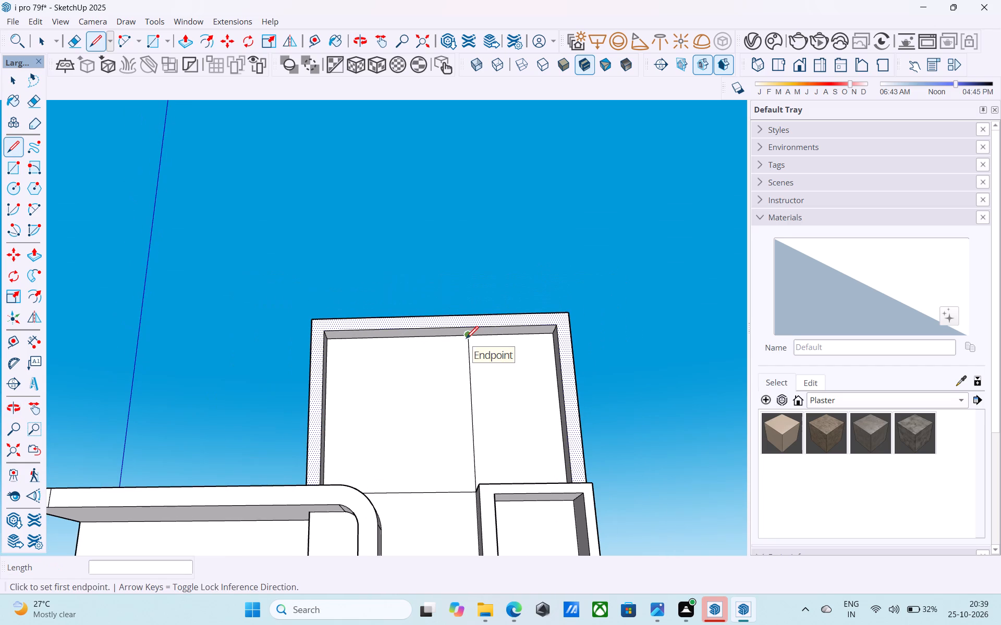
pyautogui.moveTo(466, 340); pyautogui.dragTo(458, 348, button='middle')
pyautogui.scroll(-5, 458, 345)
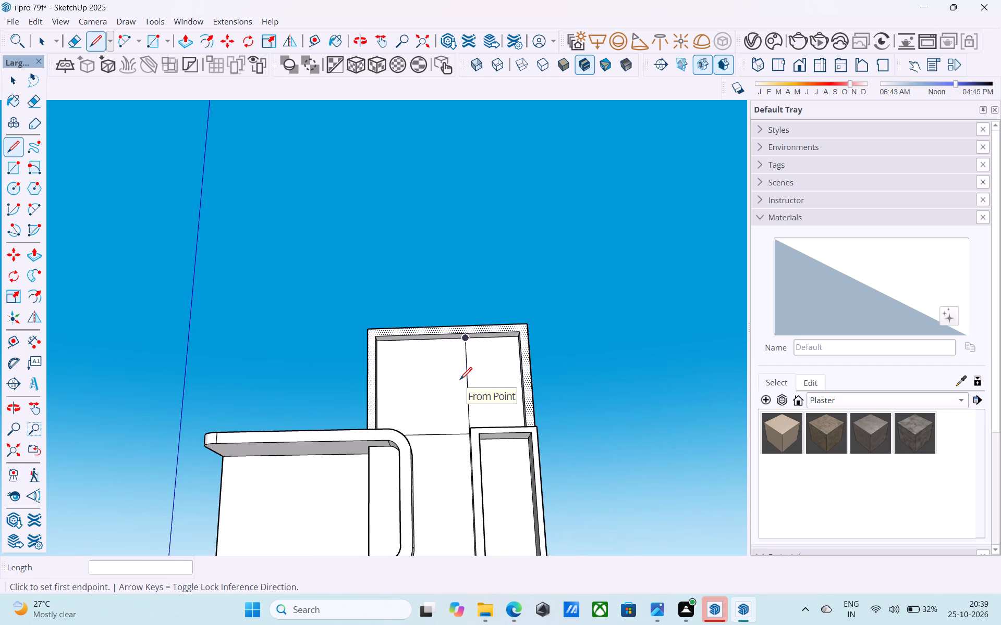
pyautogui.scroll(-5, 460, 381)
pyautogui.moveTo(409, 434); pyautogui.dragTo(438, 480, button='middle')
pyautogui.scroll(5, 444, 418)
pyautogui.moveTo(437, 419); pyautogui.dragTo(420, 441, button='middle')
pyautogui.scroll(4, 420, 441)
pyautogui.press('e')
pyautogui.moveTo(426, 409); pyautogui.dragTo(424, 359)
pyautogui.press('space')
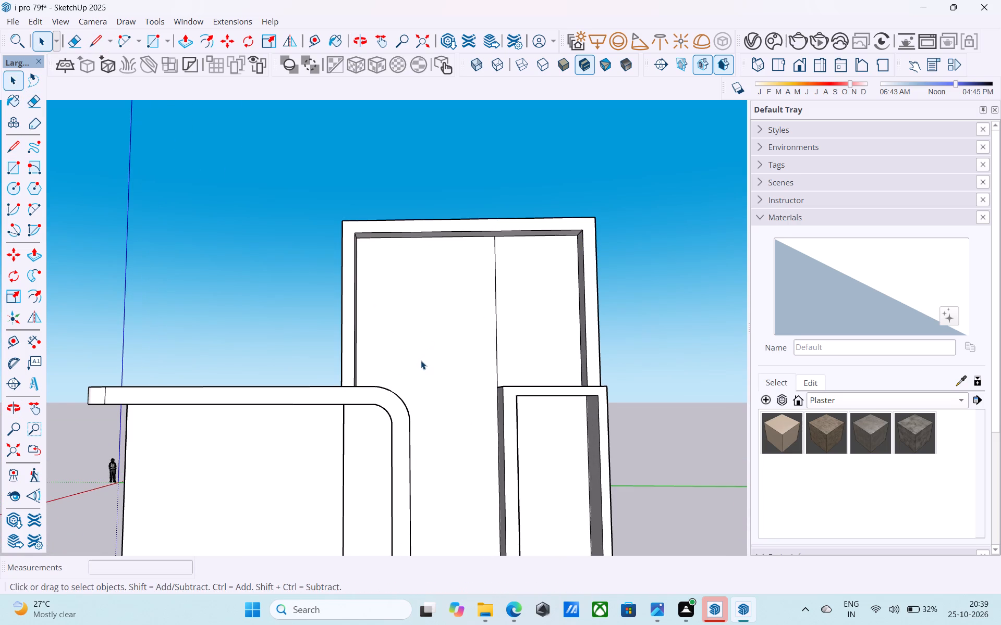
# Copy the panel's vertical line and its continuation along the facade frame 8' 6" sideways to the border's inner upper-left corner.
pyautogui.scroll(-5, 420, 361)
pyautogui.moveTo(420, 371); pyautogui.dragTo(432, 374, button='middle')
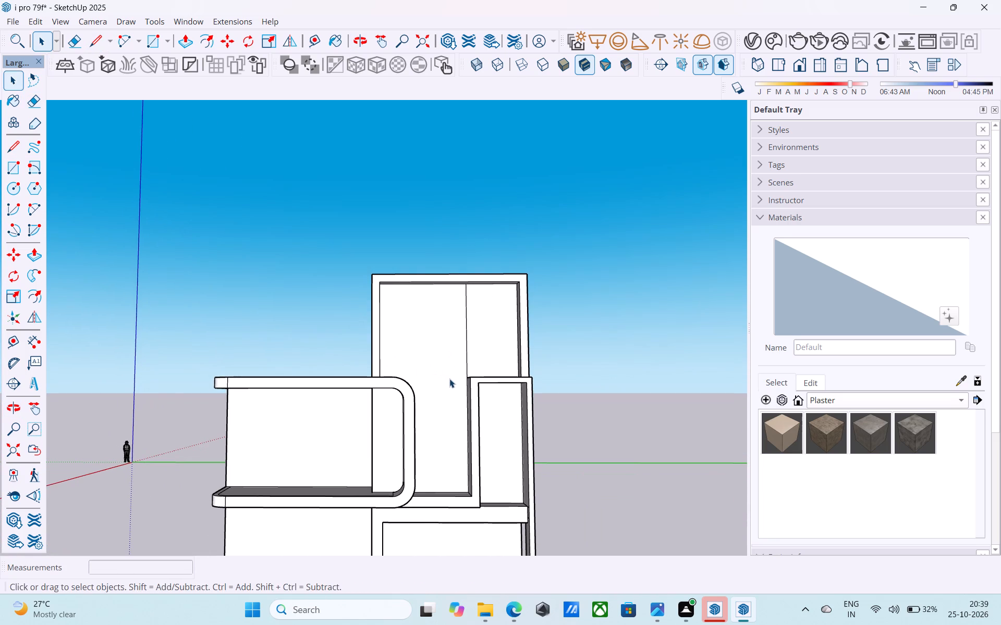
pyautogui.moveTo(452, 380); pyautogui.dragTo(459, 385, button='middle')
pyautogui.scroll(5, 459, 385)
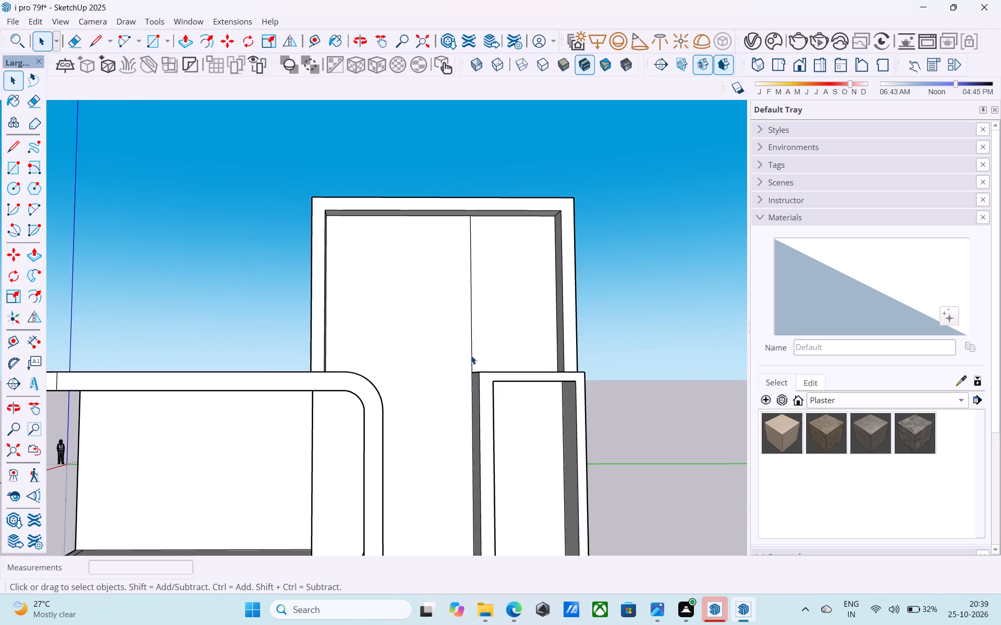
pyautogui.click(472, 354)
pyautogui.scroll(-5, 473, 353)
pyautogui.moveTo(470, 357); pyautogui.dragTo(569, 328, button='middle')
pyautogui.scroll(9, 409, 376)
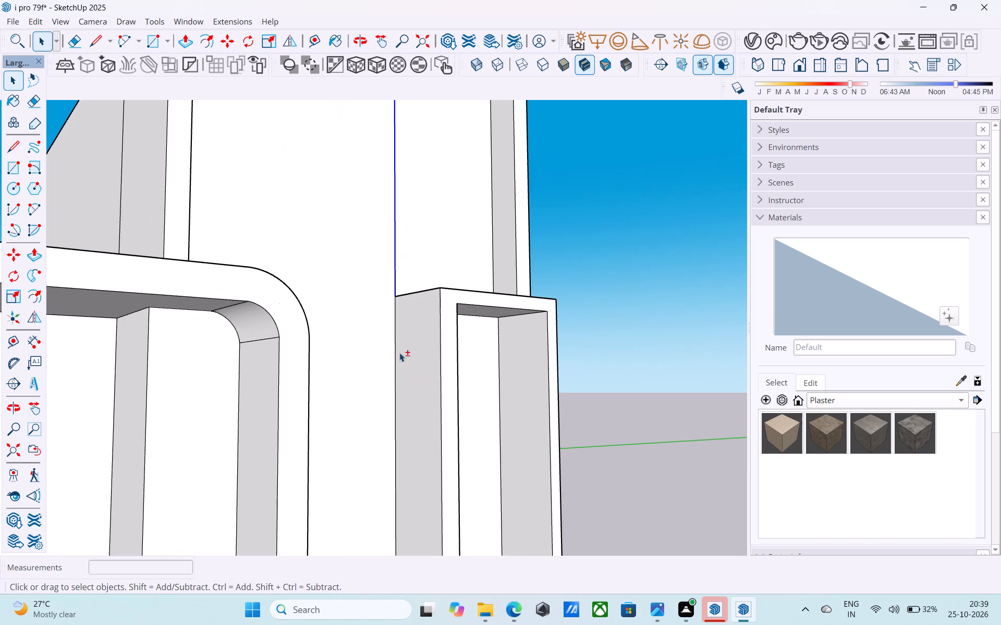
pyautogui.keyDown('shift'); pyautogui.click(395, 345); pyautogui.keyUp('shift')
pyautogui.keyDown('shift'); pyautogui.scroll(-3, 400, 328); pyautogui.keyUp('shift')
pyautogui.keyDown('shift'); pyautogui.scroll(1, 400, 329); pyautogui.keyUp('shift')
pyautogui.keyDown('shift'); pyautogui.scroll(-2, 400, 329); pyautogui.keyUp('shift')
pyautogui.keyDown('shift'); pyautogui.moveTo(404, 377); pyautogui.dragTo(418, 360, button='middle'); pyautogui.keyUp('shift')
pyautogui.scroll(-5, 425, 303)
pyautogui.keyDown('shift'); pyautogui.moveTo(430, 343); pyautogui.dragTo(421, 464, button='middle'); pyautogui.keyUp('shift')
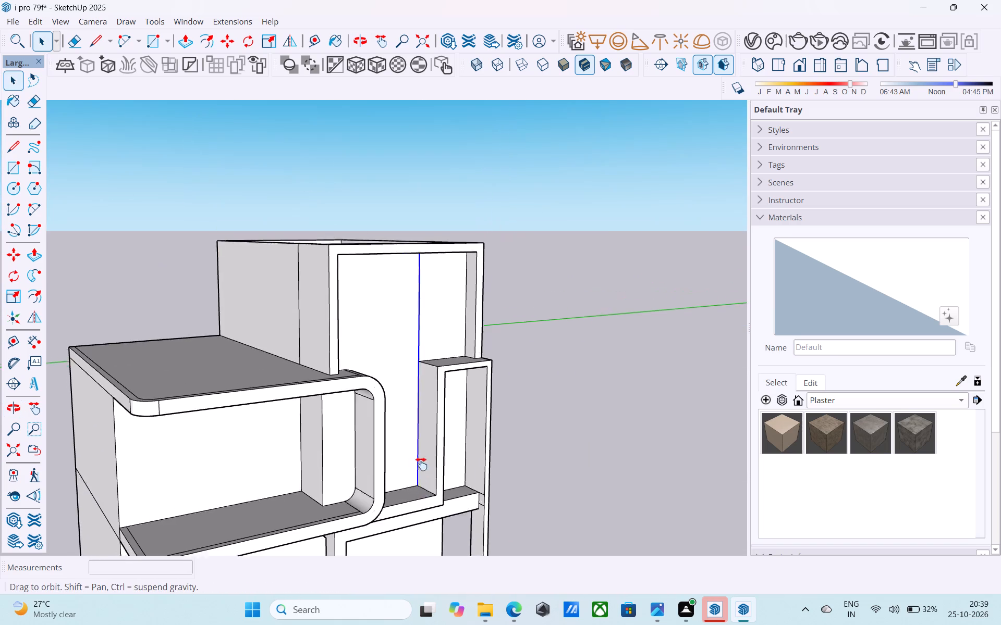
pyautogui.keyDown('shift'); pyautogui.moveTo(421, 464); pyautogui.dragTo(289, 396, button='middle'); pyautogui.keyUp('shift')
pyautogui.keyDown('shift'); pyautogui.moveTo(405, 317); pyautogui.dragTo(380, 322, button='middle'); pyautogui.keyUp('shift')
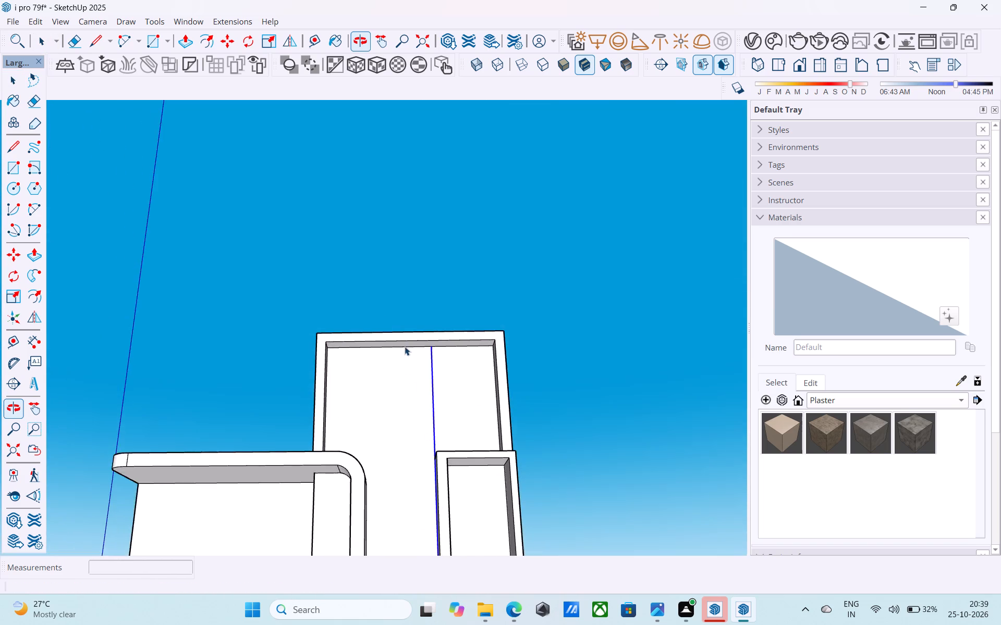
pyautogui.scroll(4, 406, 347)
pyautogui.moveTo(422, 345); pyautogui.dragTo(371, 351, button='middle')
pyautogui.press('m')
pyautogui.scroll(2, 437, 346)
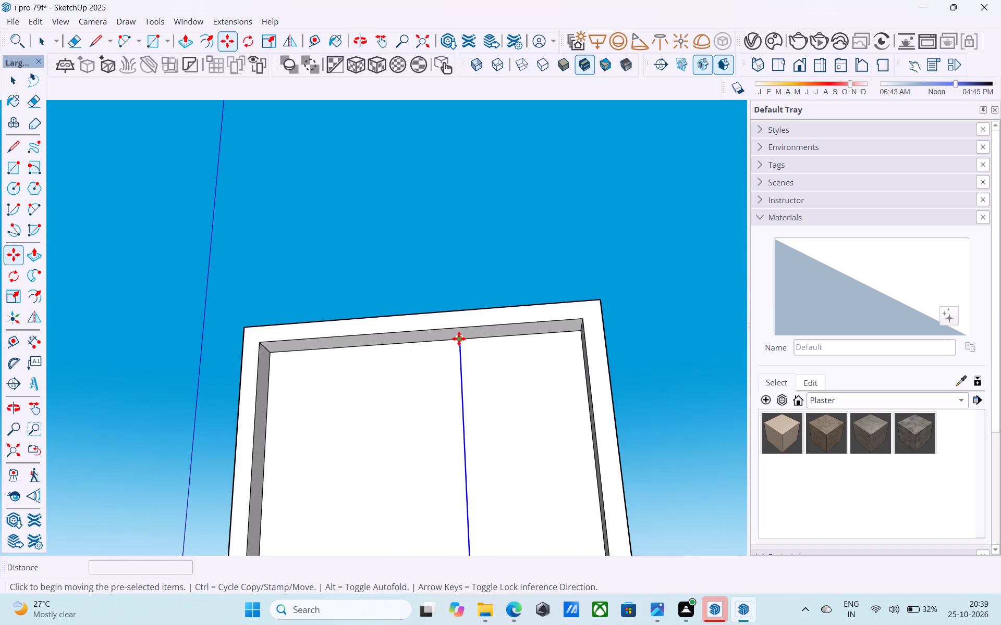
pyautogui.click(459, 339)
pyautogui.click(271, 351)
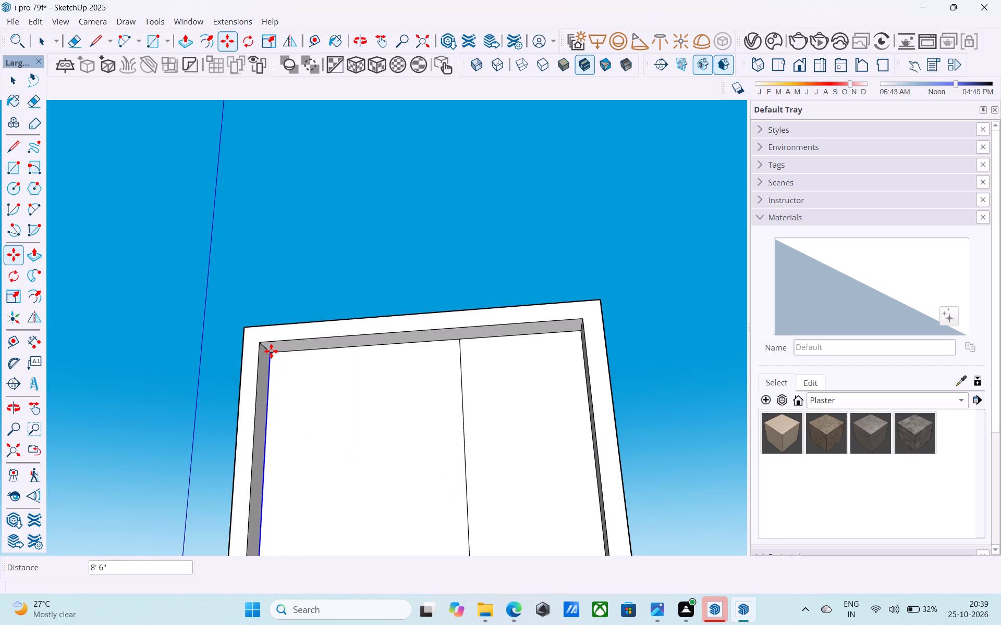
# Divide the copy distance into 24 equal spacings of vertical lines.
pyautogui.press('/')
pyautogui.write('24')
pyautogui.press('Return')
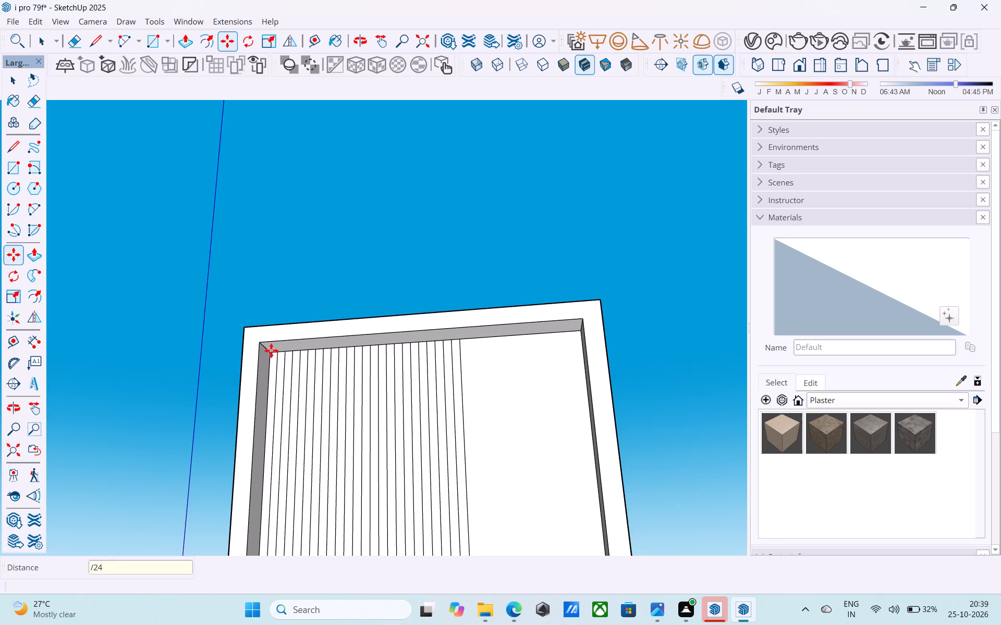
# Set the copied vertical lines to 17 equal divisions across the copy distance.
pyautogui.write('/17')
pyautogui.press('Return')
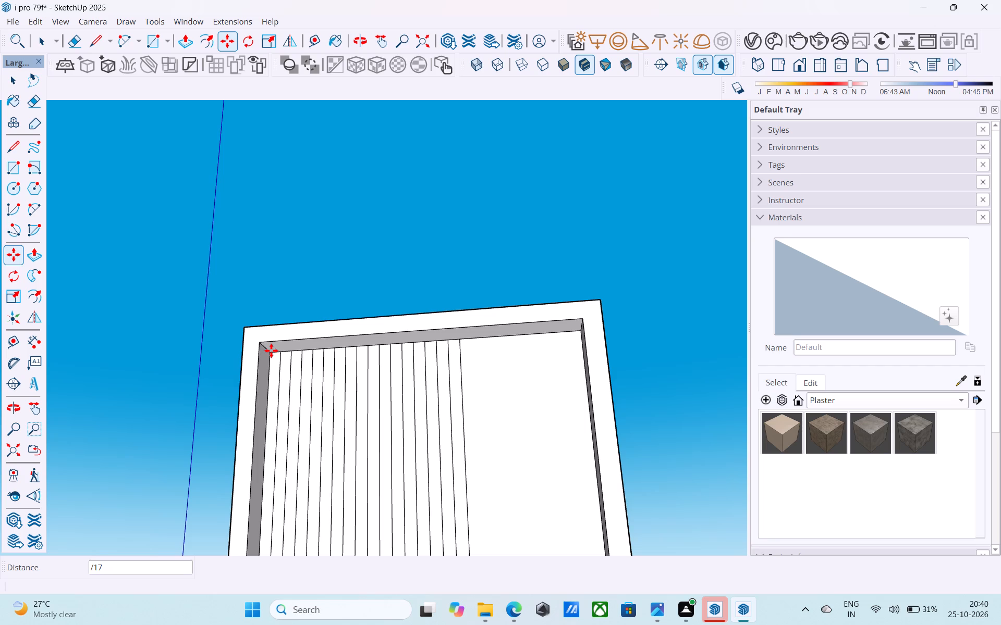
# Examine the divided tower panel from the front and the side of the whole building.
pyautogui.press('space')
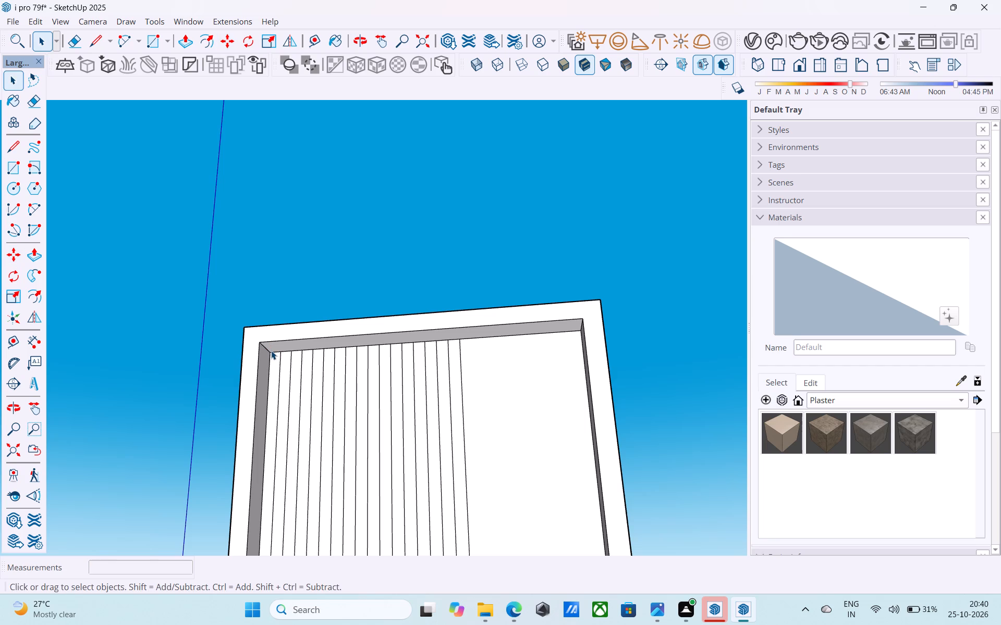
pyautogui.scroll(-7, 234, 317)
pyautogui.moveTo(284, 307); pyautogui.dragTo(347, 432, button='middle')
pyautogui.scroll(-4, 445, 403)
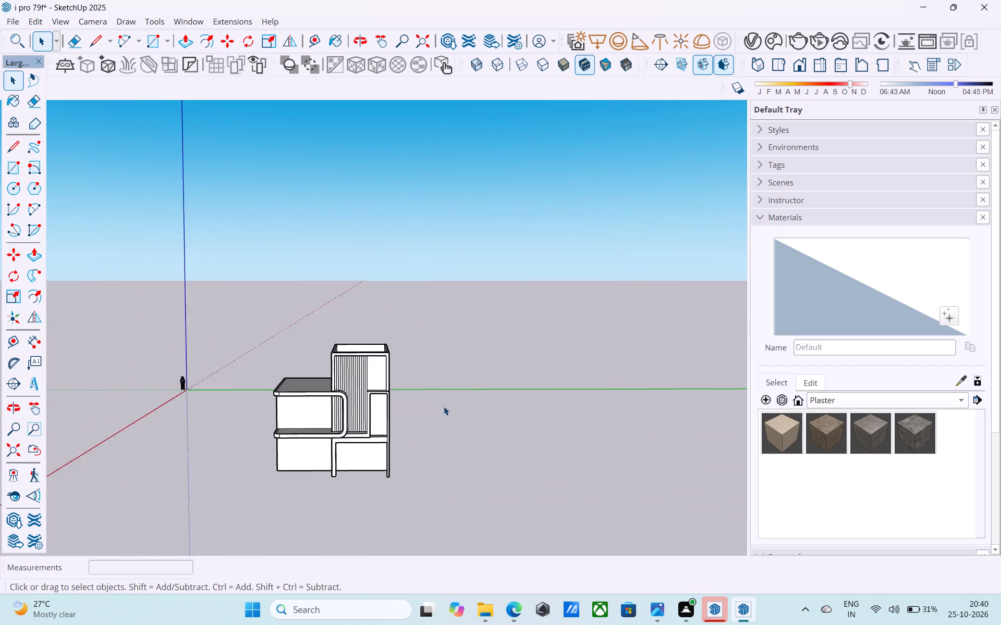
pyautogui.scroll(-2, 444, 406)
pyautogui.moveTo(341, 402); pyautogui.dragTo(347, 370, button='middle')
pyautogui.scroll(6, 348, 372)
pyautogui.moveTo(345, 385); pyautogui.dragTo(363, 382, button='middle')
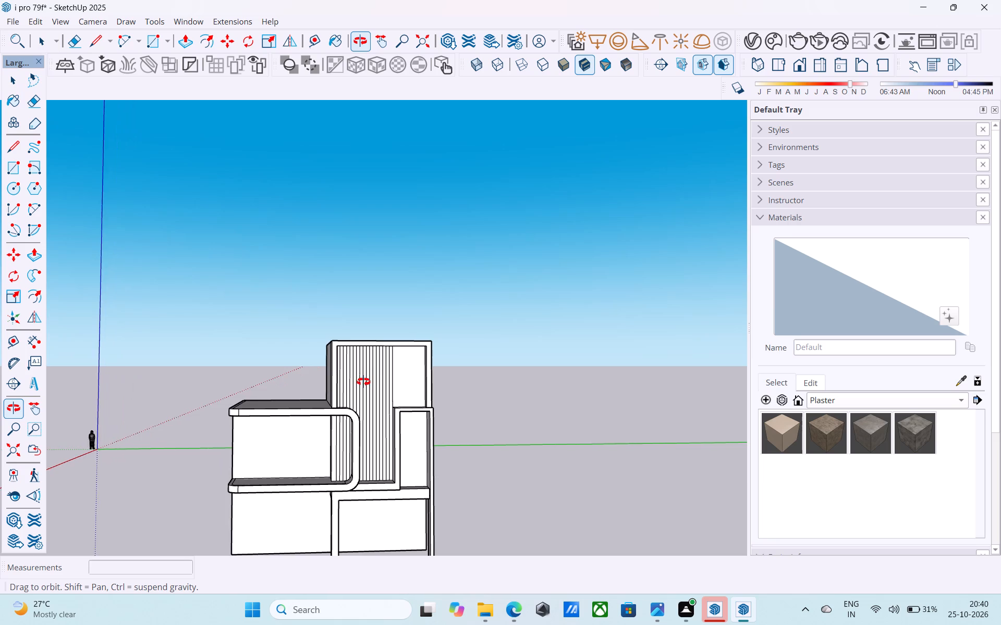
pyautogui.moveTo(363, 382); pyautogui.dragTo(540, 387, button='middle')
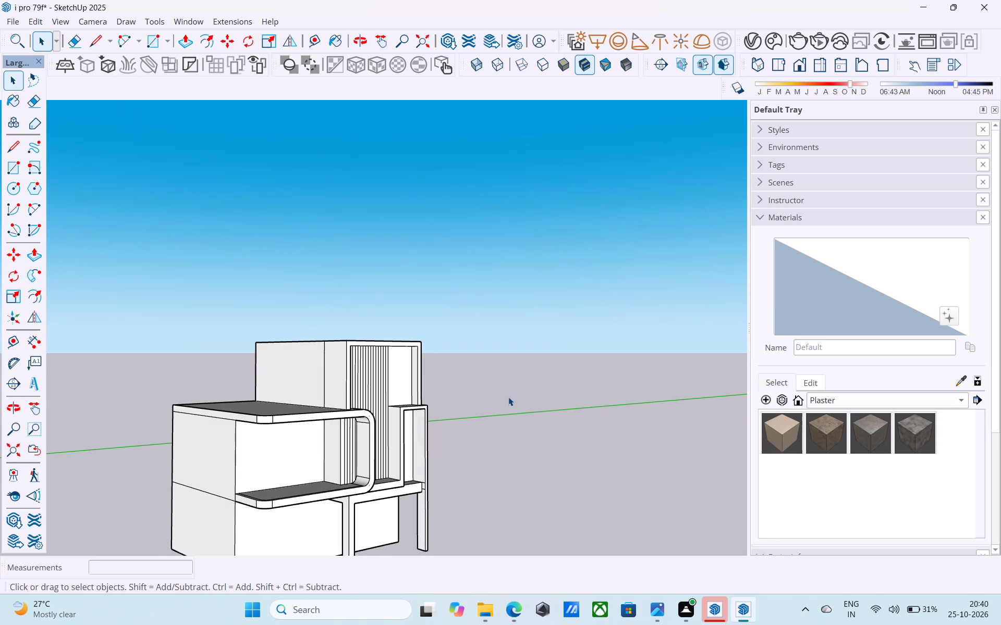
pyautogui.scroll(-5, 565, 289)
pyautogui.moveTo(565, 289); pyautogui.dragTo(566, 289, button='middle')
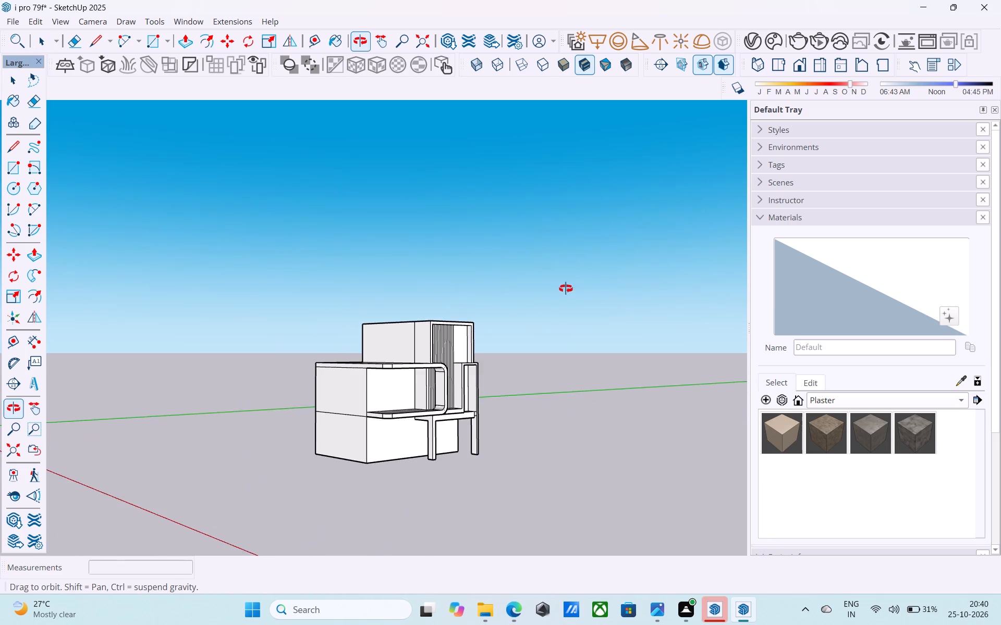
pyautogui.moveTo(566, 289); pyautogui.dragTo(590, 298, button='middle')
# Push/Pull the second vertical strip from the panel's border, above the rounded slab loop, outward 6".
pyautogui.scroll(6, 460, 347)
pyautogui.moveTo(418, 349); pyautogui.dragTo(250, 382, button='middle')
pyautogui.scroll(3, 325, 379)
pyautogui.moveTo(398, 355); pyautogui.dragTo(300, 357, button='middle')
pyautogui.scroll(9, 299, 357)
pyautogui.click(402, 315)
pyautogui.scroll(-1, 402, 315)
pyautogui.scroll(1, 402, 315)
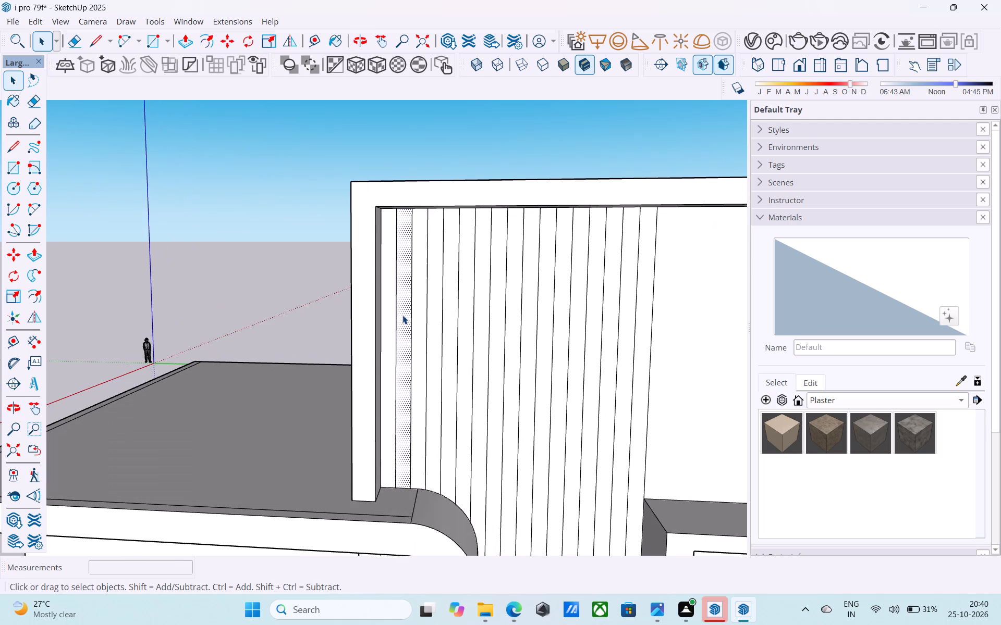
pyautogui.scroll(1, 402, 315)
pyautogui.press('p')
pyautogui.click(402, 315)
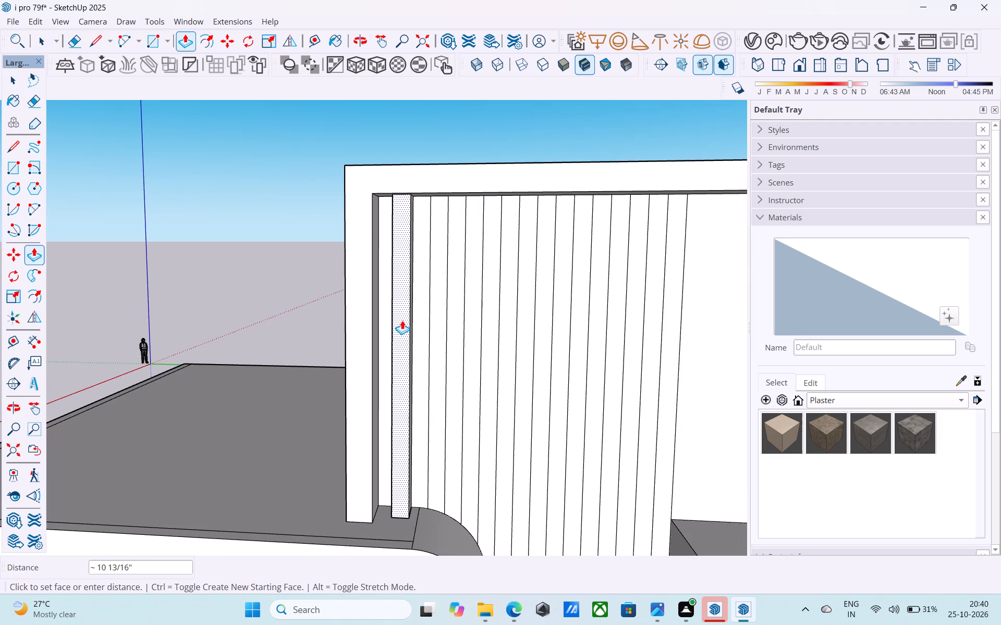
pyautogui.write('3"')
pyautogui.press('Return')
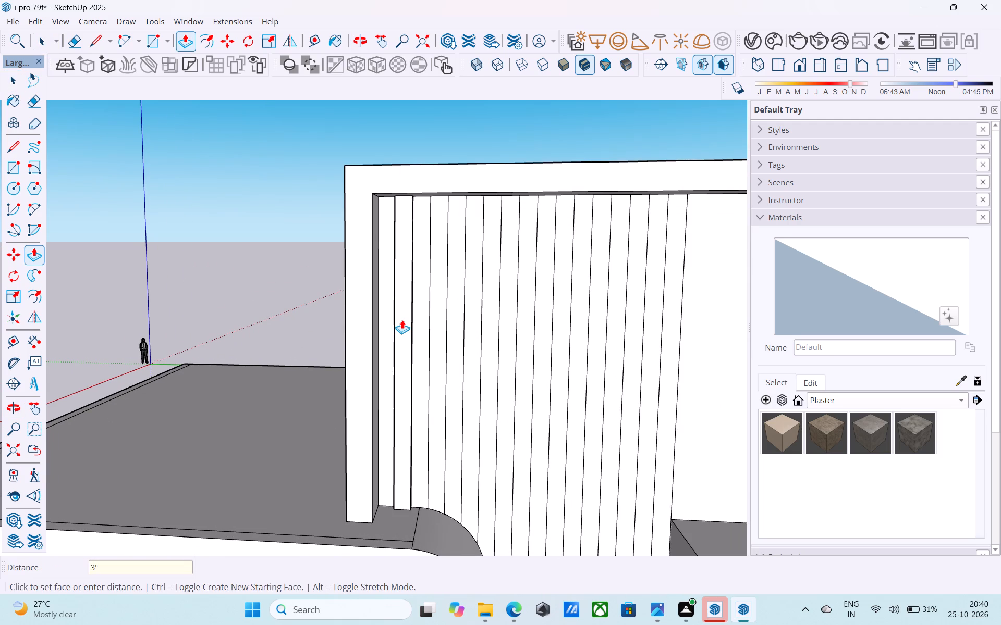
pyautogui.write('6"')
pyautogui.press('Return')
# Repeat the 6" outward Push/Pull on the next five alternate vertical strips of the tower panel.
pyautogui.moveTo(429, 324); pyautogui.dragTo(331, 382, button='middle')
pyautogui.scroll(4, 461, 346)
pyautogui.doubleClick(420, 329)
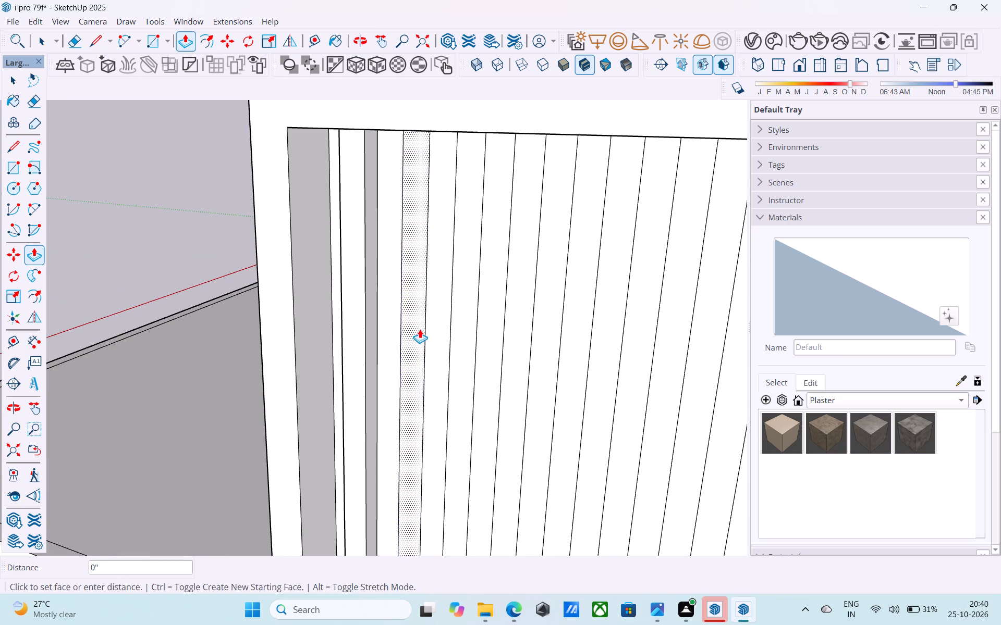
pyautogui.doubleClick(460, 333)
pyautogui.doubleClick(518, 346)
pyautogui.doubleClick(566, 349)
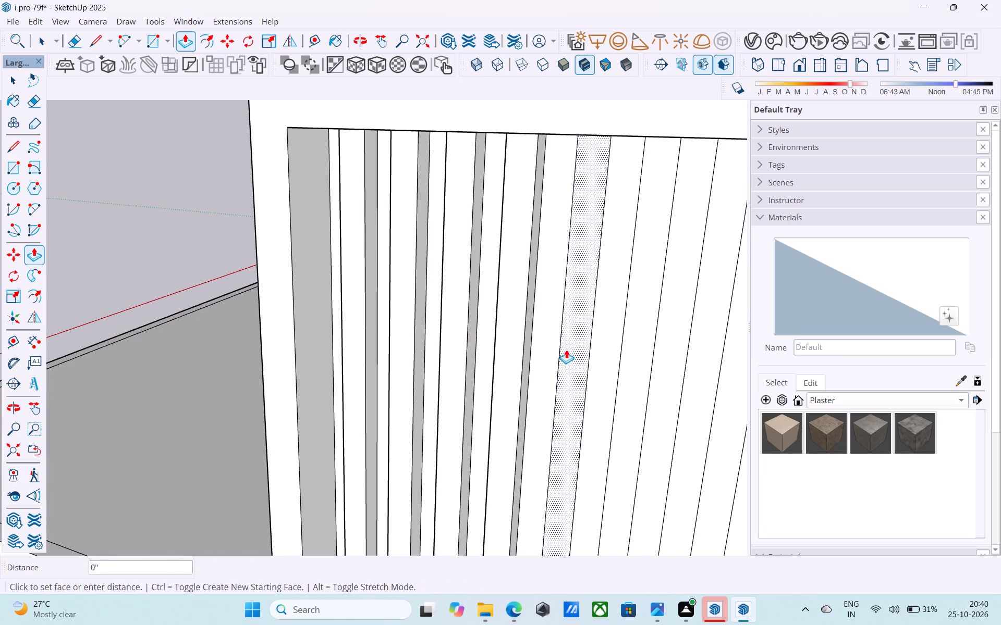
pyautogui.scroll(-6, 458, 326)
pyautogui.scroll(5, 573, 364)
pyautogui.doubleClick(570, 362)
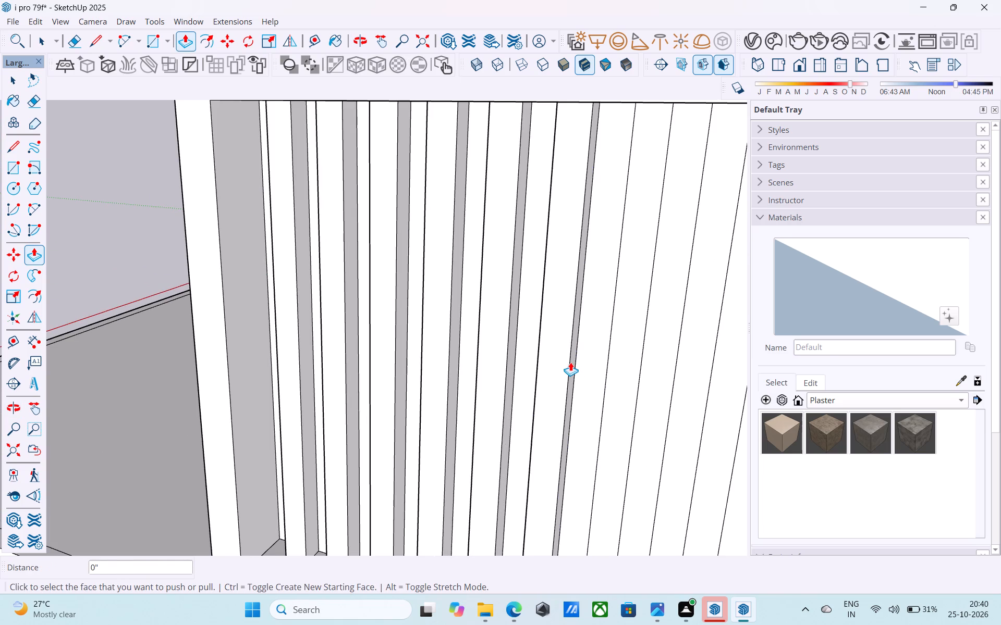
# Extrude the last two alternate vertical strips beside the plain part of the tower front outward 6".
pyautogui.doubleClick(624, 372)
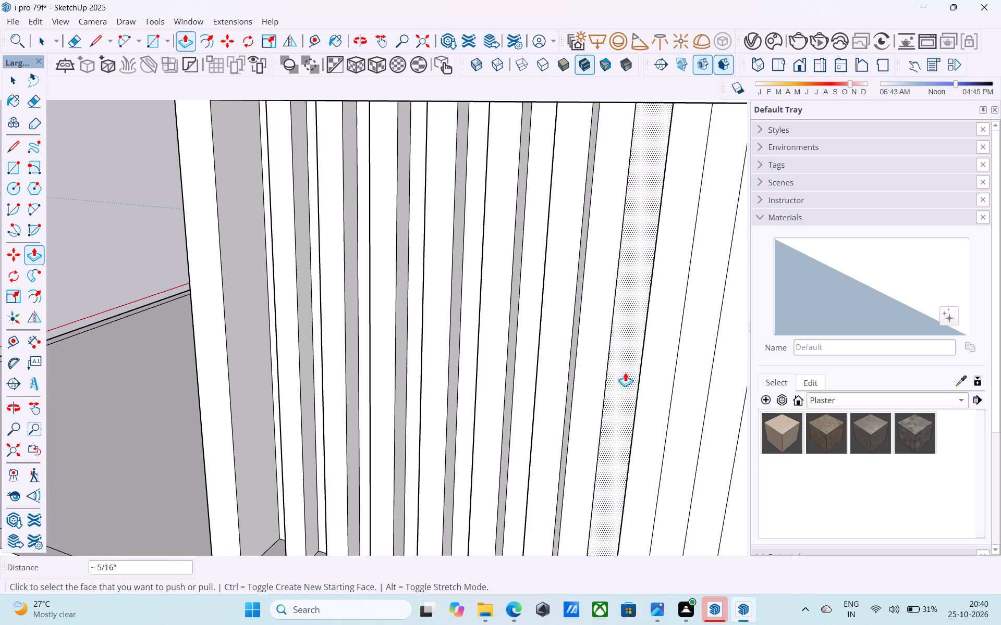
pyautogui.hotkey('ctrl', 'z')
pyautogui.click(626, 372)
pyautogui.click(560, 350)
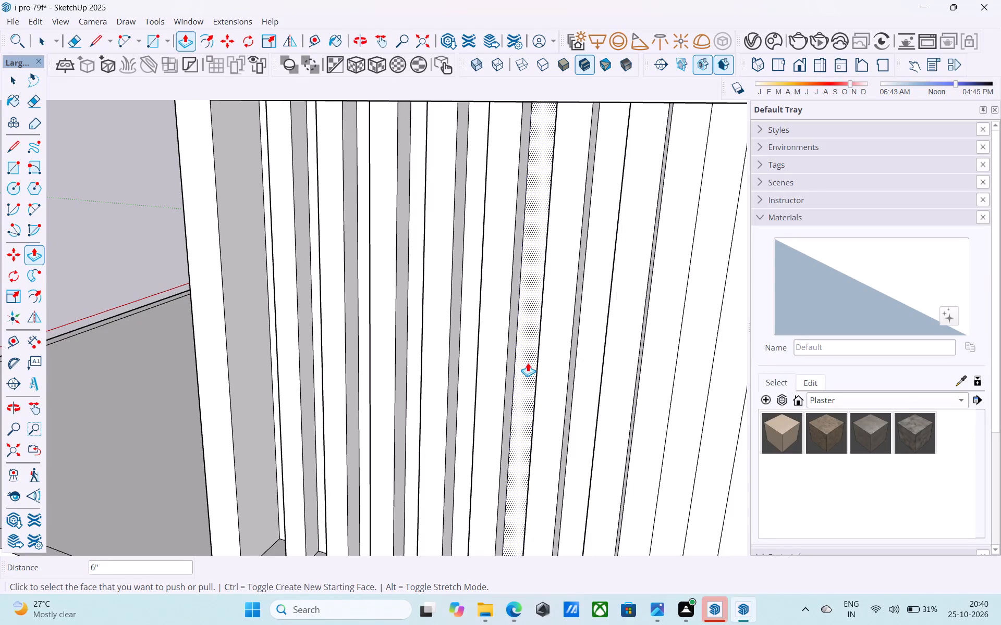
pyautogui.scroll(-5, 518, 383)
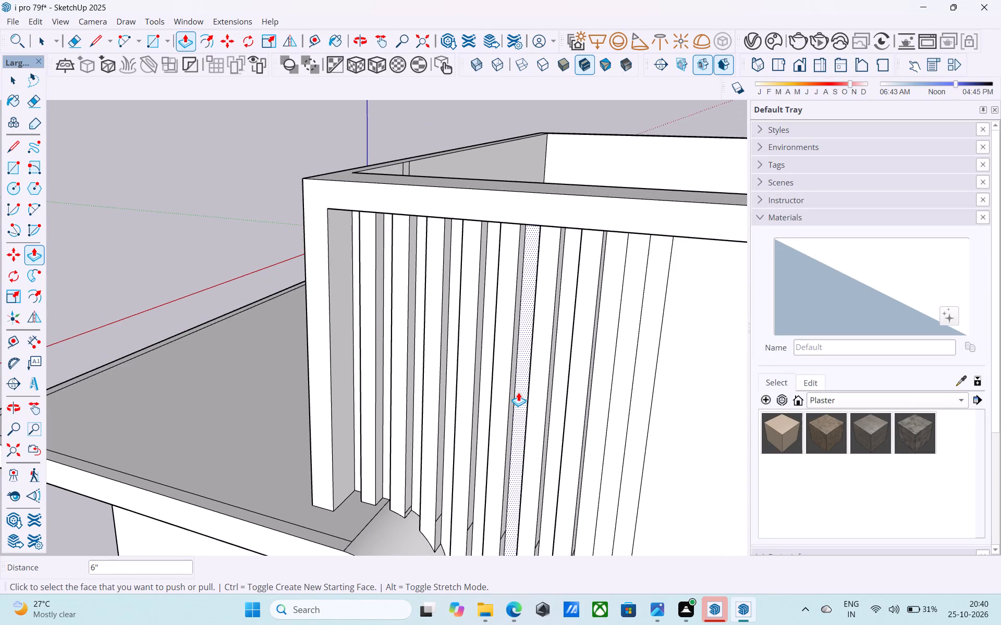
pyautogui.scroll(-1, 518, 392)
pyautogui.moveTo(624, 410); pyautogui.dragTo(541, 438, button='middle')
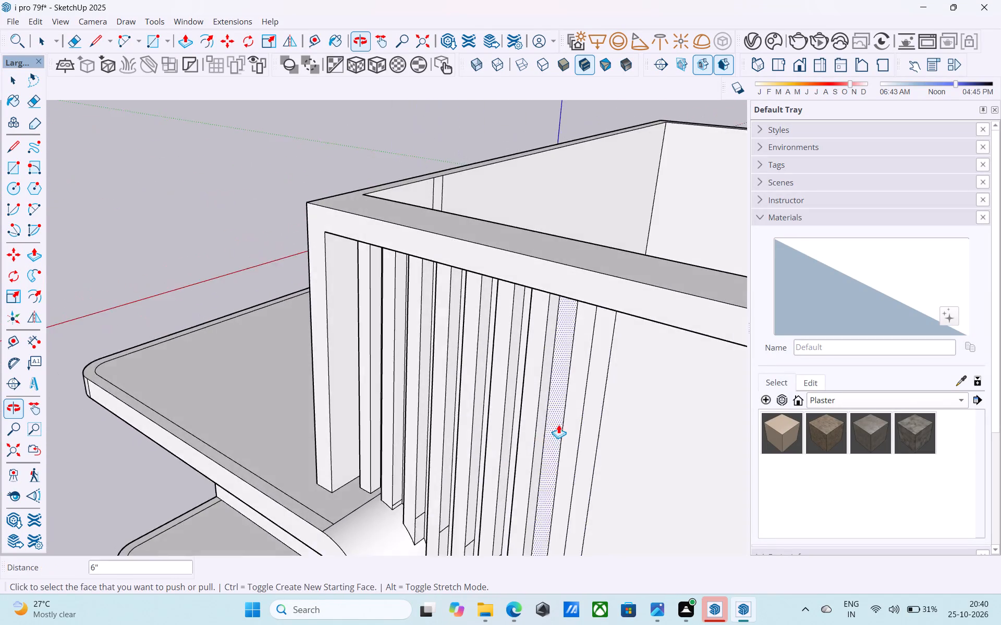
pyautogui.scroll(5, 564, 420)
pyautogui.doubleClick(569, 414)
# Examine the extruded vertical fins on the tower front from a distance.
pyautogui.scroll(-11, 570, 413)
pyautogui.moveTo(563, 477); pyautogui.dragTo(654, 378, button='middle')
pyautogui.scroll(-8, 645, 360)
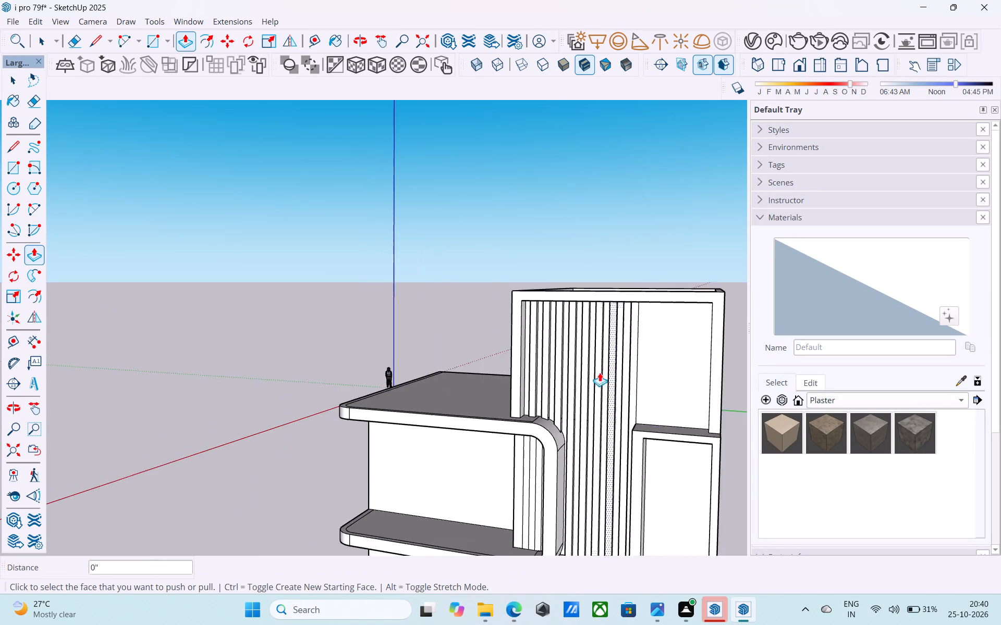
pyautogui.scroll(-4, 600, 372)
pyautogui.moveTo(564, 413); pyautogui.dragTo(668, 408, button='middle')
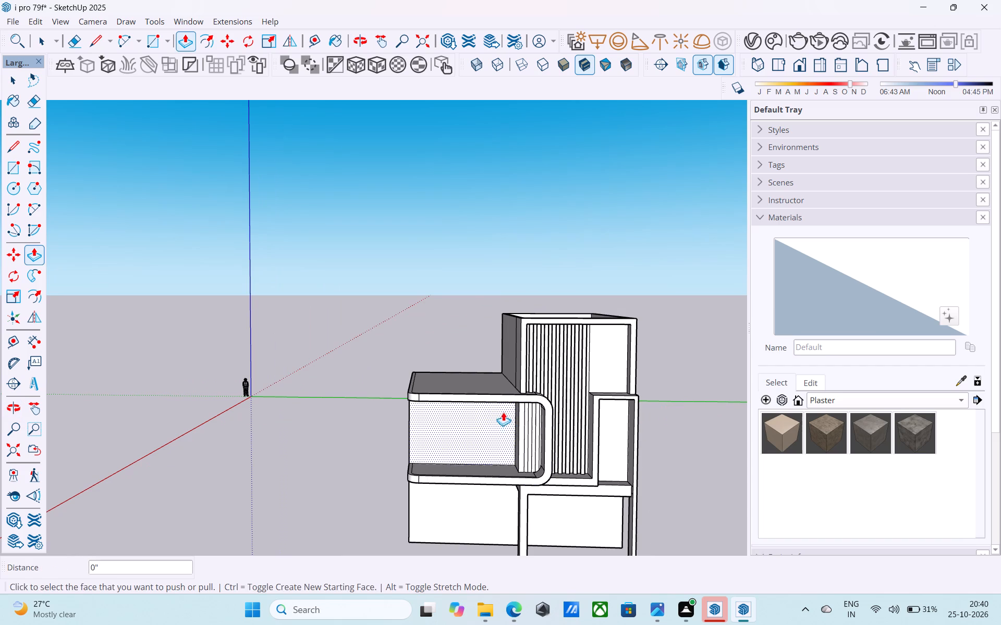
pyautogui.scroll(6, 532, 366)
pyautogui.scroll(-5, 534, 364)
pyautogui.moveTo(536, 386); pyautogui.dragTo(536, 371, button='middle')
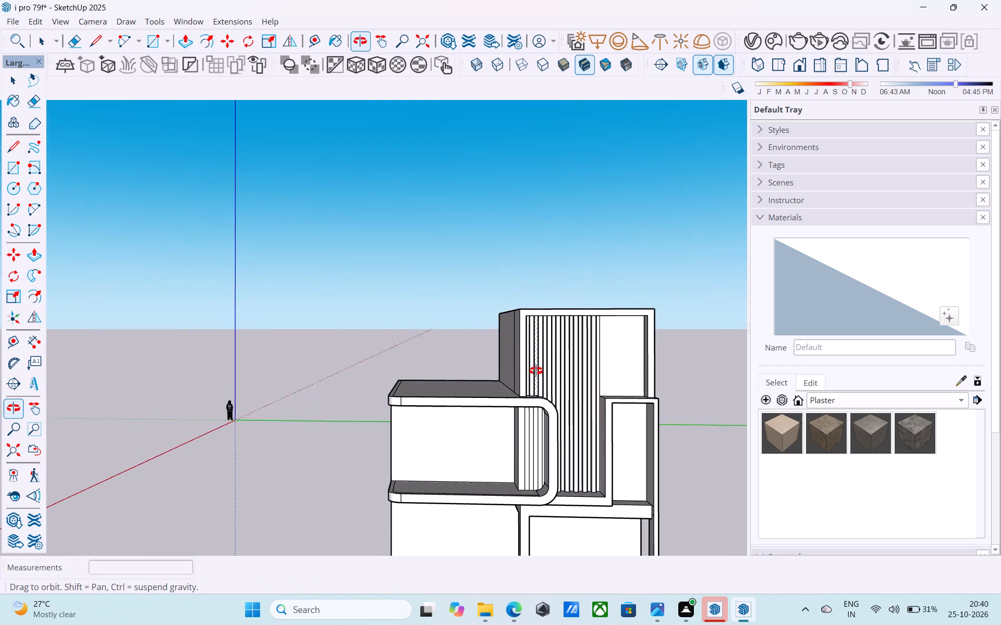
pyautogui.moveTo(536, 371); pyautogui.dragTo(534, 365, button='middle')
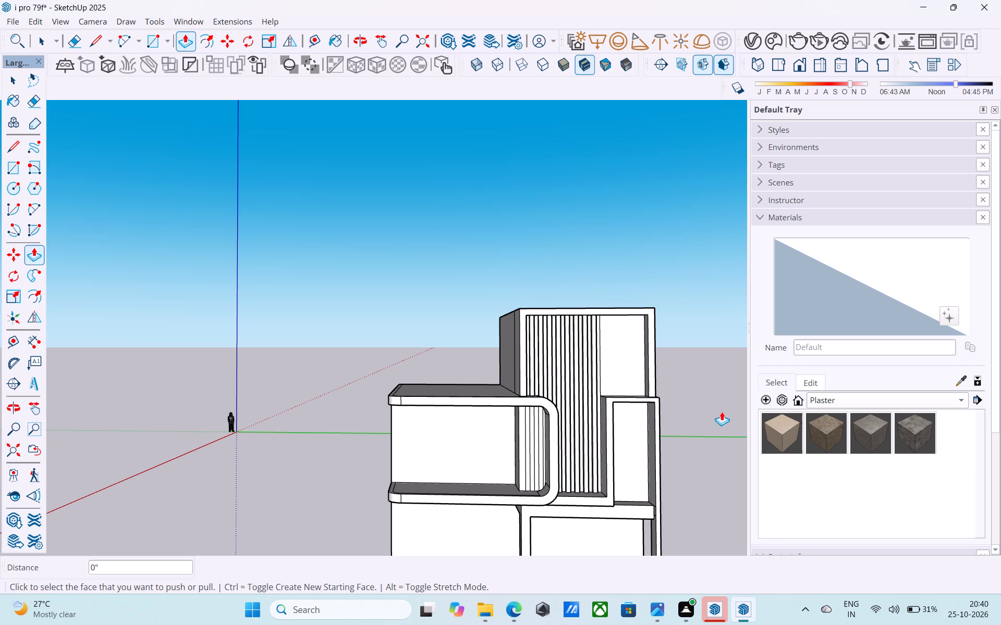
# Paint the front faces of the first two fins with Wood_Veneer_15_1K from the Wood material collection.
pyautogui.scroll(-2, 766, 401)
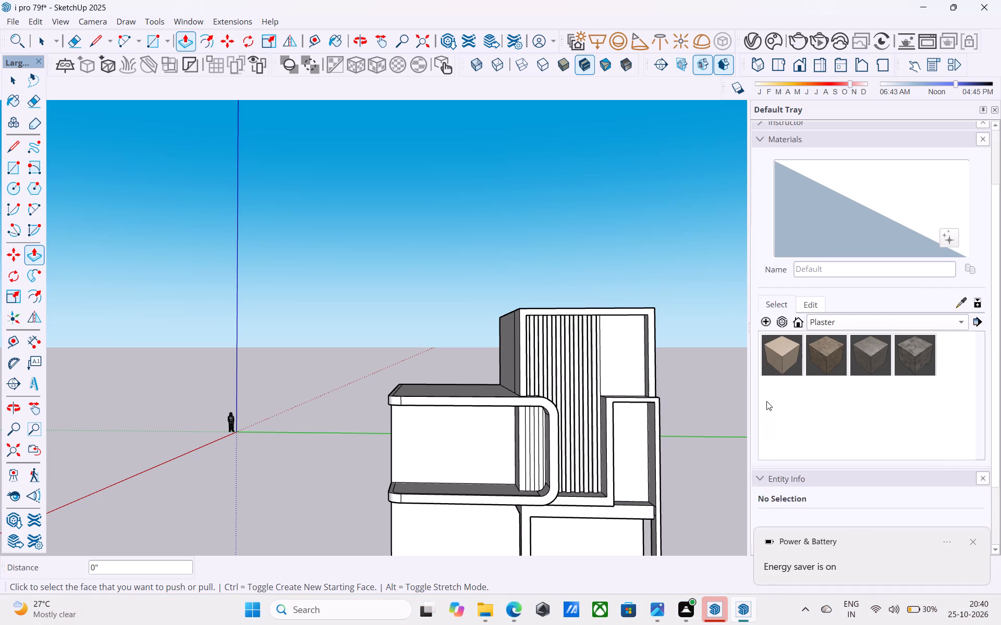
pyautogui.scroll(-2, 766, 401)
pyautogui.moveTo(766, 401); pyautogui.dragTo(771, 392, button='middle')
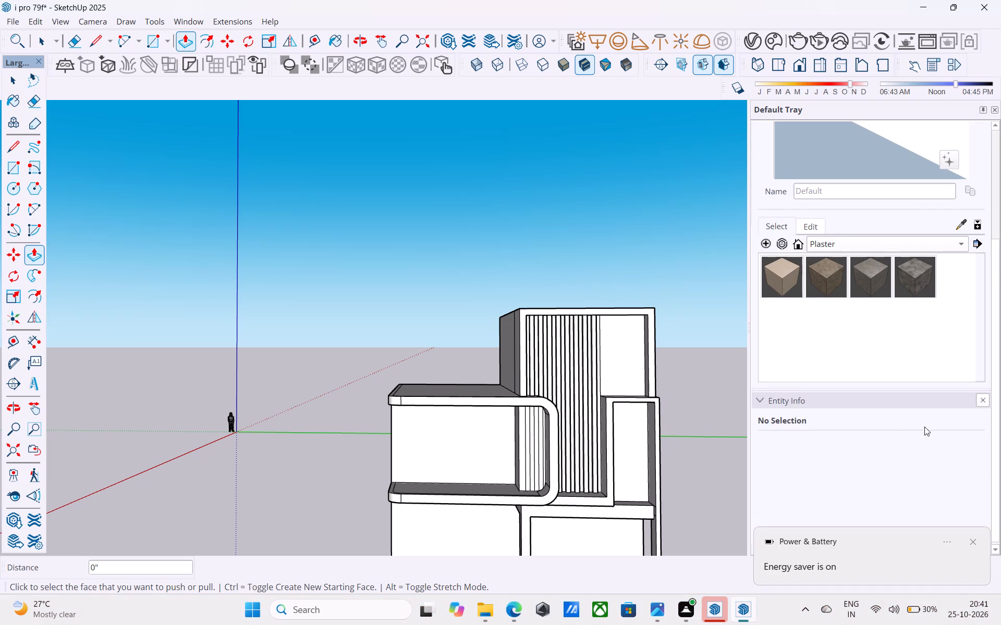
pyautogui.click(826, 248)
pyautogui.click(844, 302)
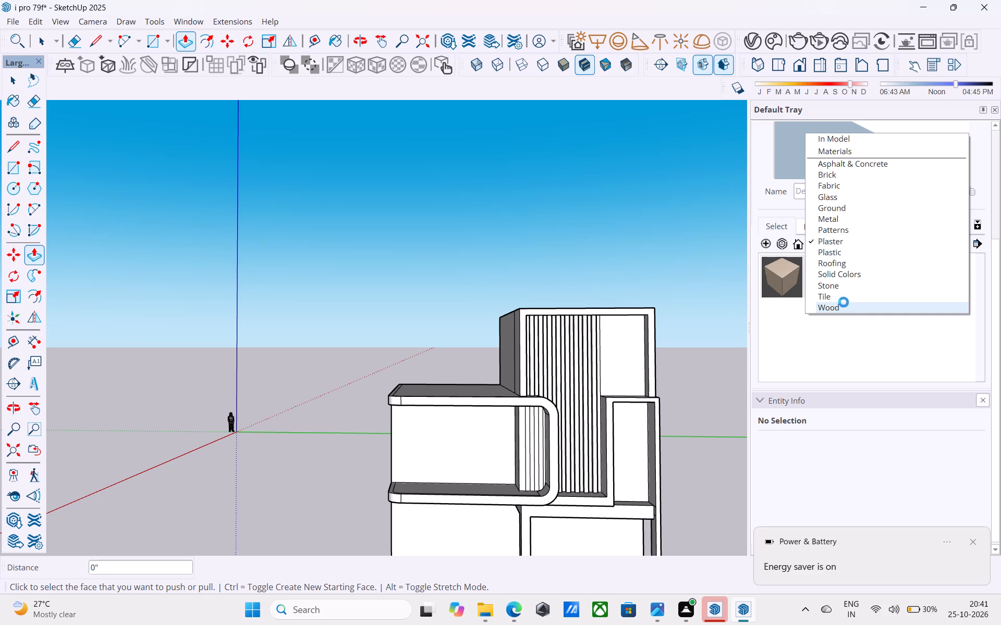
pyautogui.click(825, 323)
pyautogui.scroll(-6, 651, 352)
pyautogui.moveTo(651, 348); pyautogui.dragTo(553, 389, button='middle')
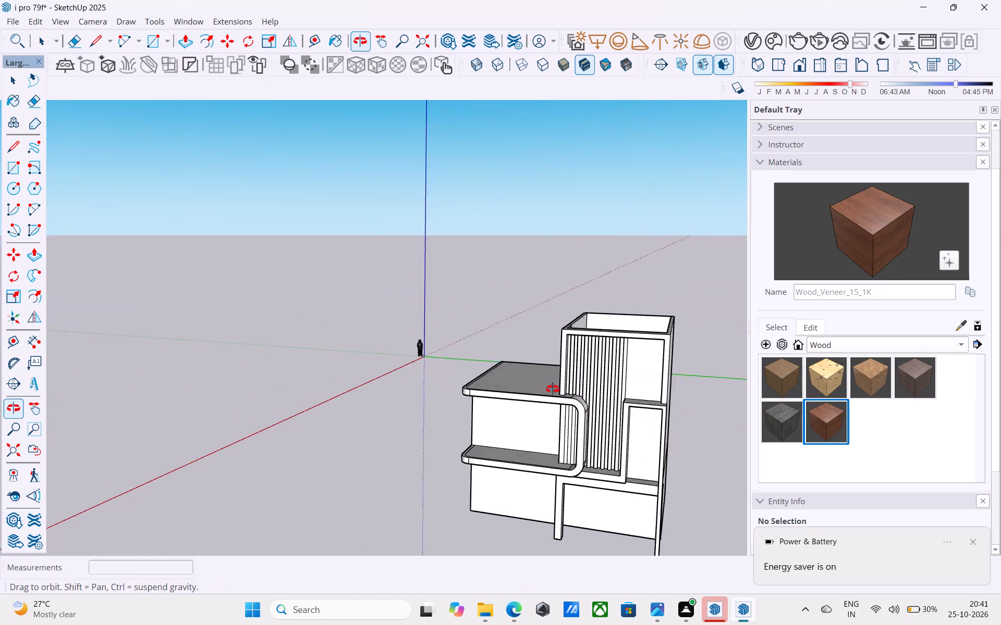
pyautogui.moveTo(553, 389); pyautogui.dragTo(552, 385, button='middle')
pyautogui.scroll(14, 577, 358)
pyautogui.click(559, 346)
pyautogui.click(590, 342)
# Paint the front faces of the remaining six fins with the Wood_Veneer_15_1K material.
pyautogui.scroll(-6, 541, 347)
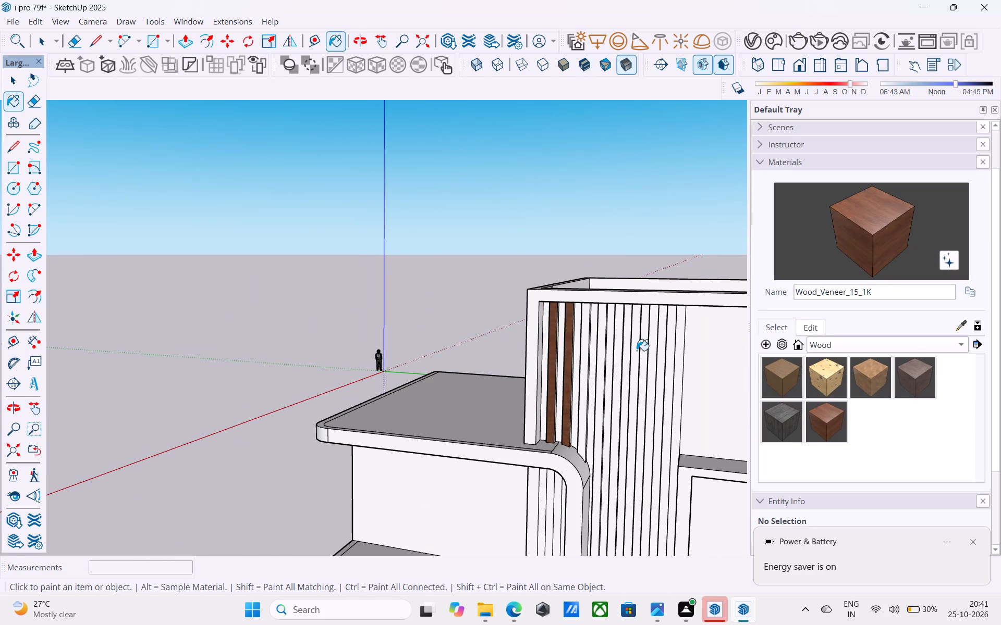
pyautogui.scroll(-4, 523, 365)
pyautogui.moveTo(521, 364); pyautogui.dragTo(523, 352, button='middle')
pyautogui.scroll(13, 596, 361)
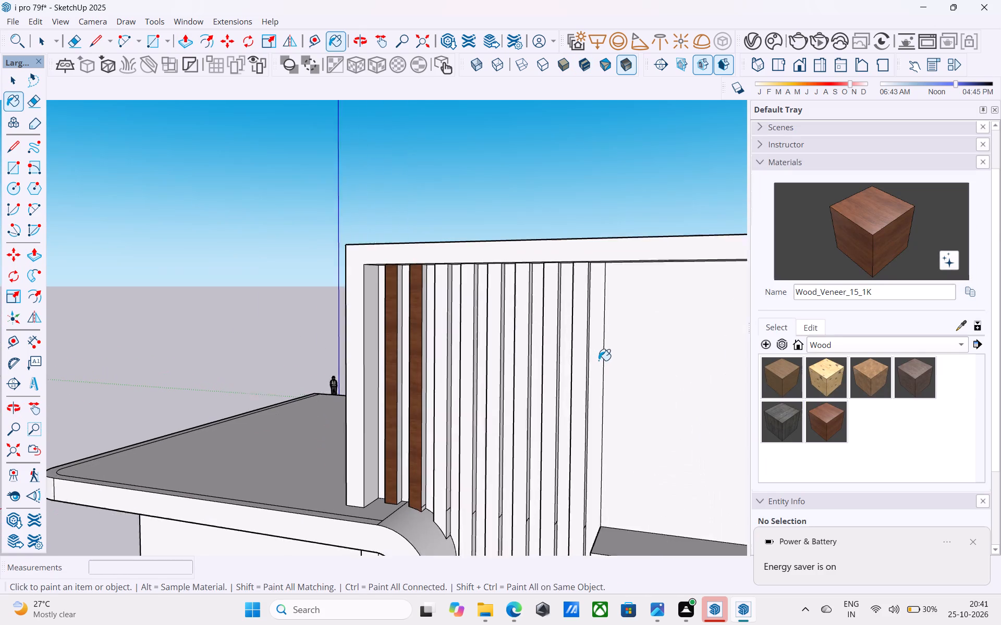
pyautogui.scroll(1, 599, 360)
pyautogui.click(598, 360)
pyautogui.scroll(3, 594, 357)
pyautogui.hotkey('ctrl', 'z')
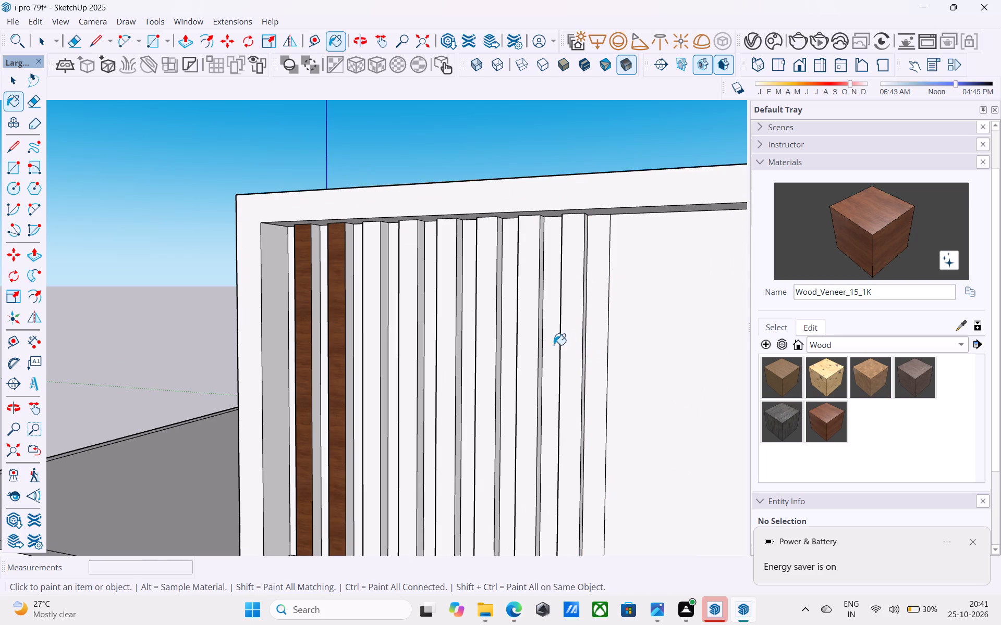
pyautogui.click(581, 346)
pyautogui.click(518, 337)
pyautogui.click(485, 347)
pyautogui.click(530, 357)
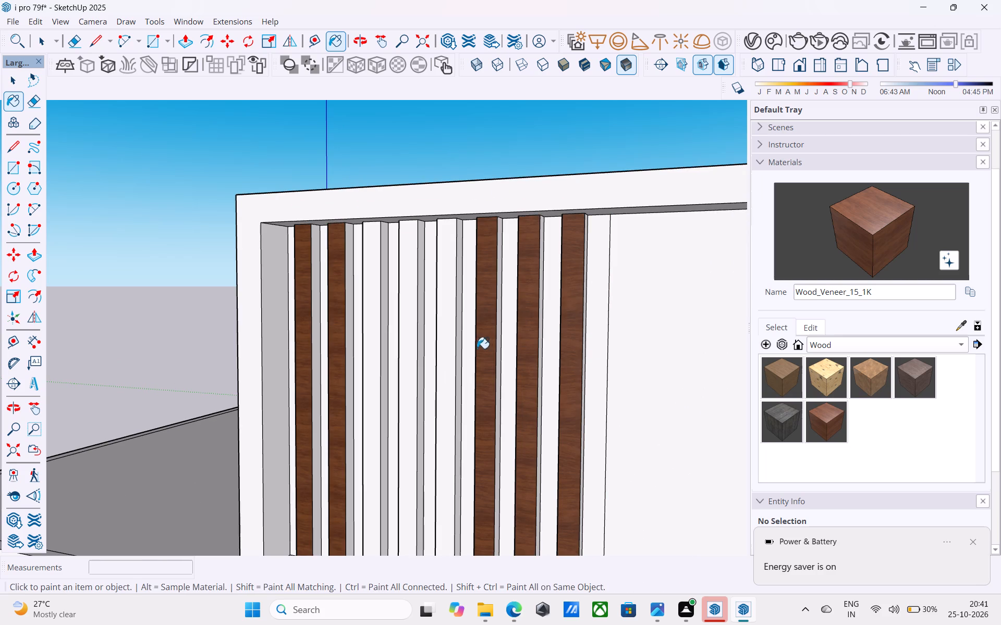
pyautogui.click(449, 341)
pyautogui.click(409, 341)
pyautogui.click(373, 335)
# Paint all the recessed strips between and beside the fins with the Wood_Veneer_15_1K material.
pyautogui.scroll(-7, 542, 339)
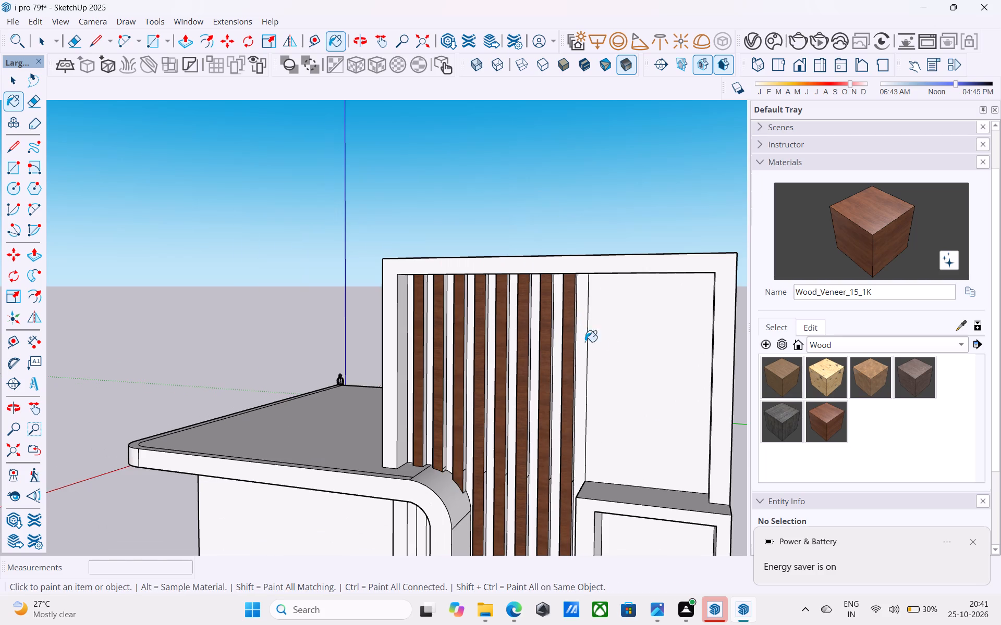
pyautogui.moveTo(551, 352); pyautogui.dragTo(490, 357, button='middle')
pyautogui.scroll(4, 511, 355)
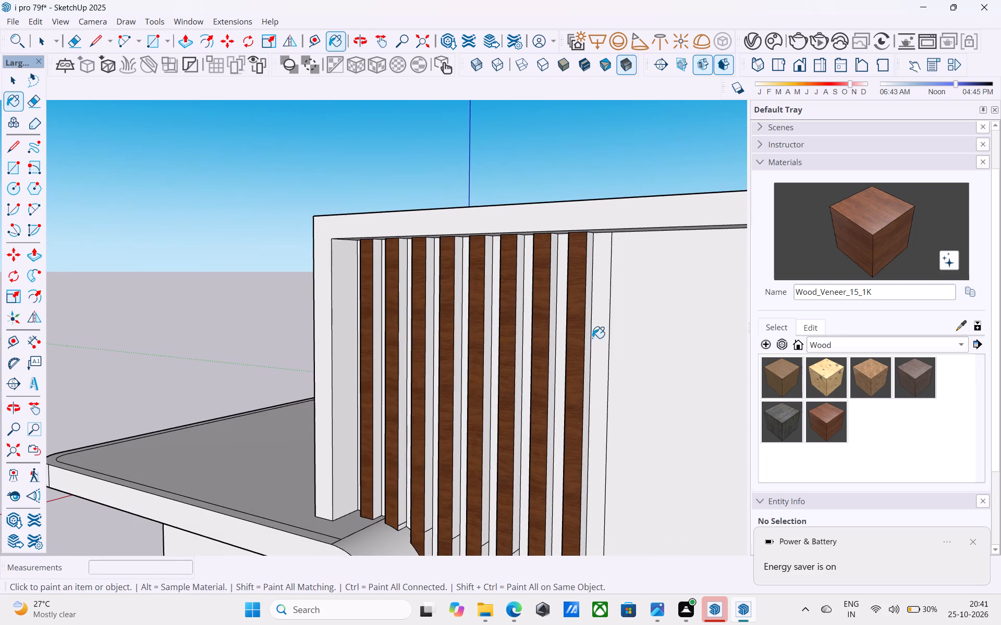
pyautogui.click(596, 337)
pyautogui.moveTo(546, 344); pyautogui.dragTo(646, 351, button='middle')
pyautogui.click(590, 338)
pyautogui.click(553, 332)
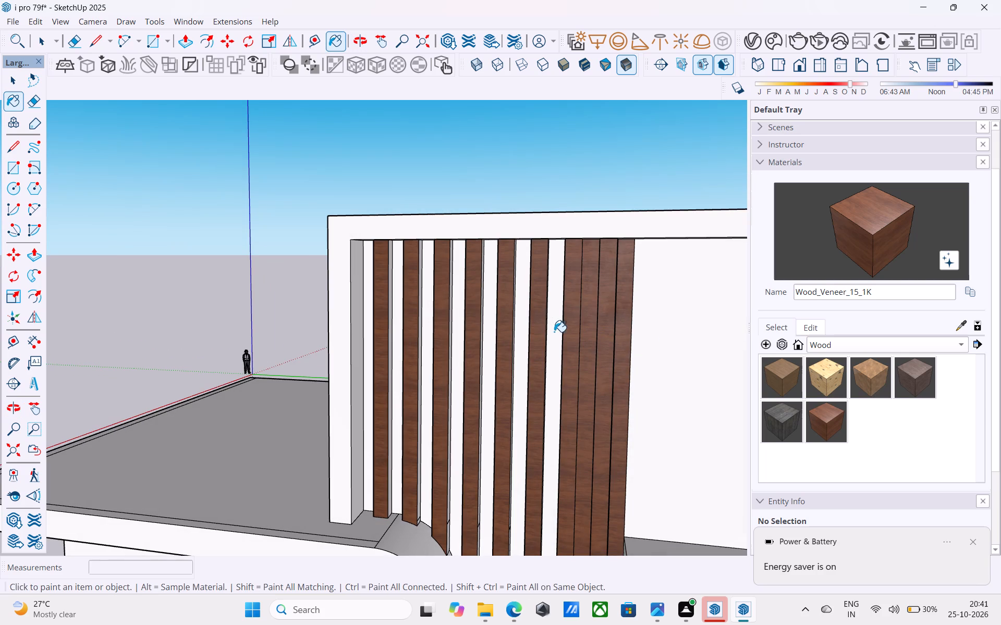
pyautogui.click(519, 339)
pyautogui.click(486, 341)
pyautogui.click(455, 342)
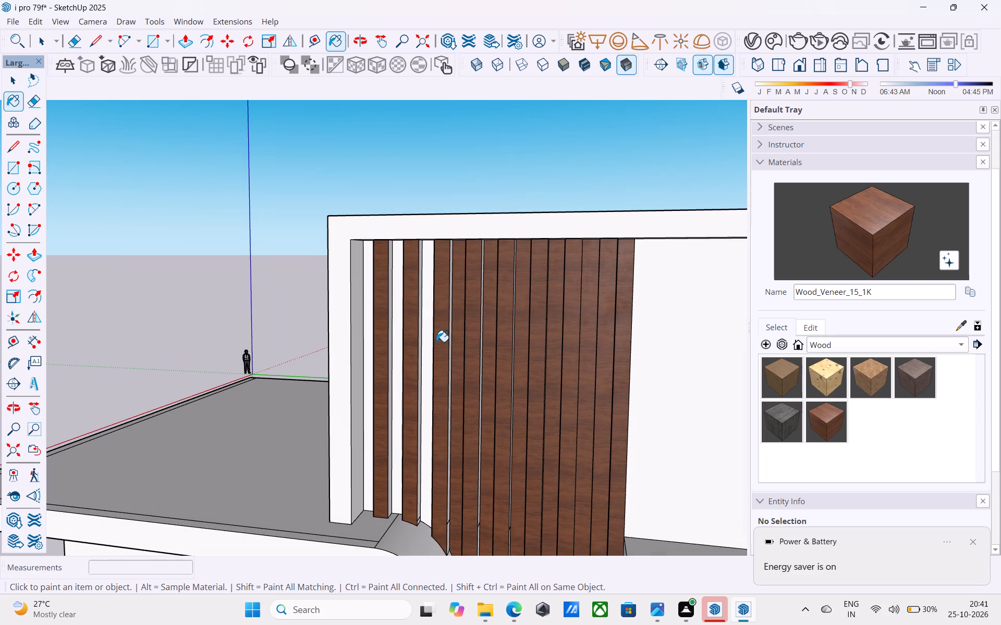
pyautogui.click(430, 342)
pyautogui.click(397, 345)
pyautogui.click(371, 345)
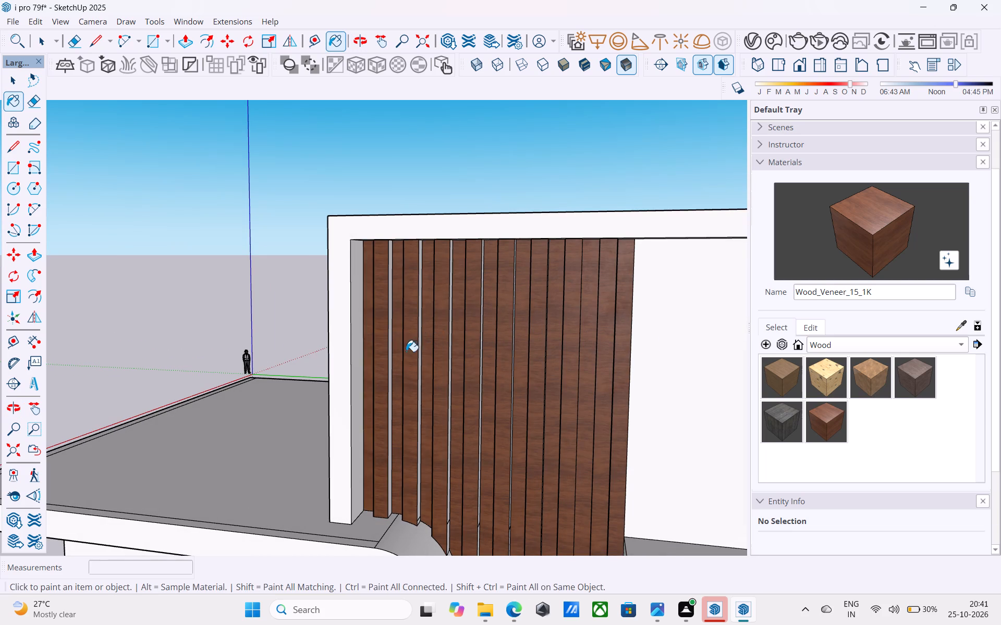
# Paint the right-hand side faces of all the tower fins with the Wood_Veneer_15_1K material.
pyautogui.scroll(-5, 410, 354)
pyautogui.moveTo(516, 357); pyautogui.dragTo(320, 375, button='middle')
pyautogui.scroll(8, 350, 370)
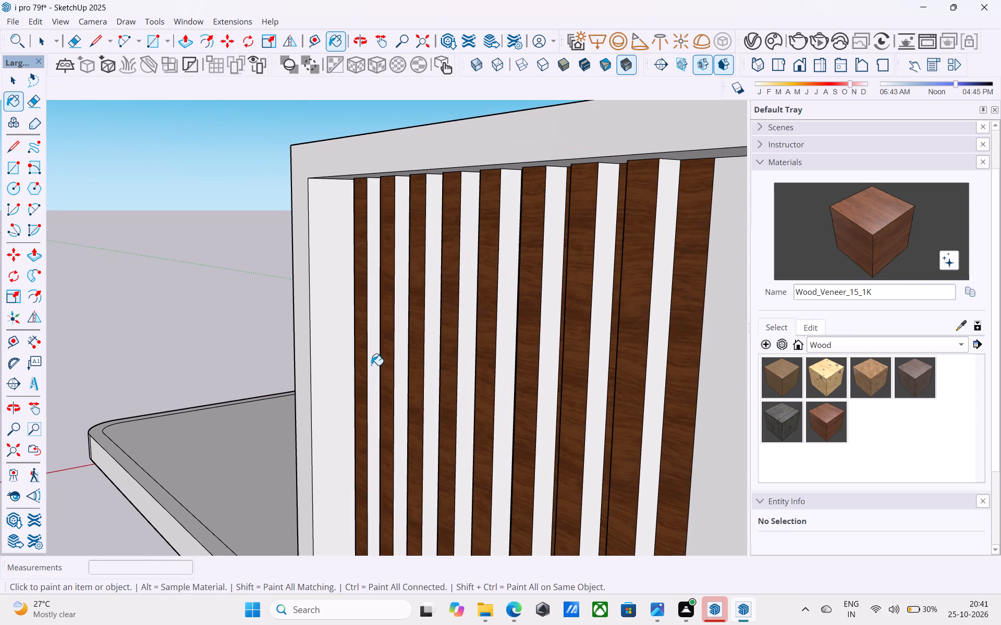
pyautogui.click(371, 365)
pyautogui.click(399, 358)
pyautogui.click(429, 351)
pyautogui.click(467, 342)
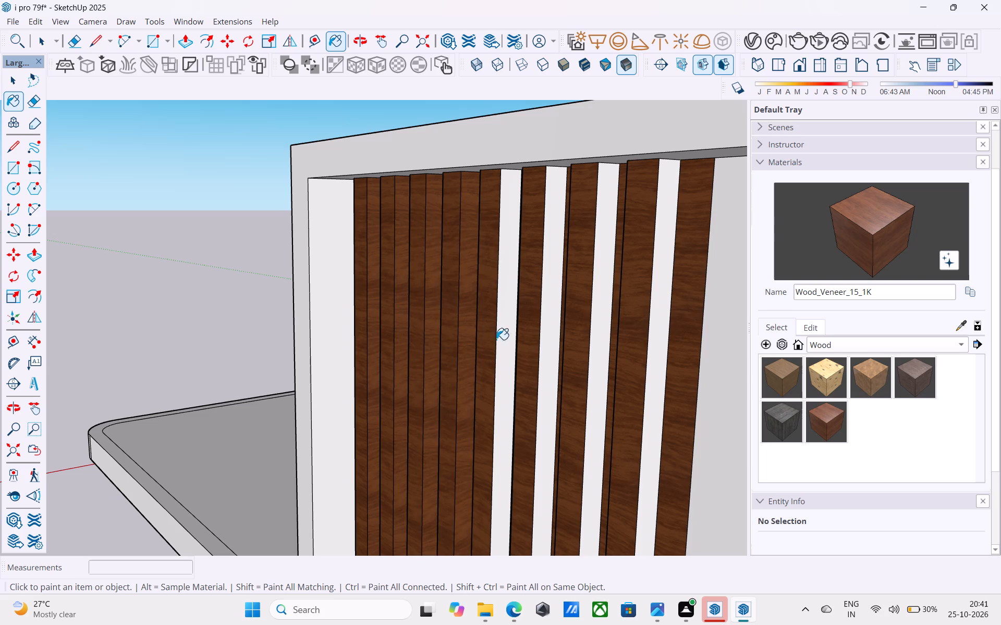
pyautogui.click(510, 340)
pyautogui.click(543, 346)
pyautogui.click(589, 345)
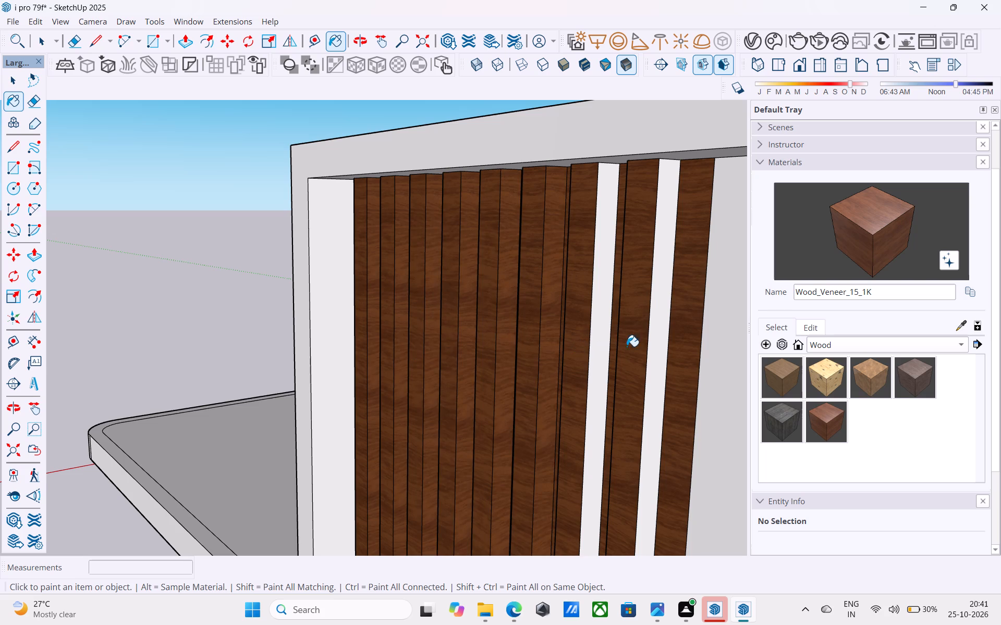
pyautogui.click(603, 347)
pyautogui.click(651, 362)
pyautogui.scroll(-6, 526, 362)
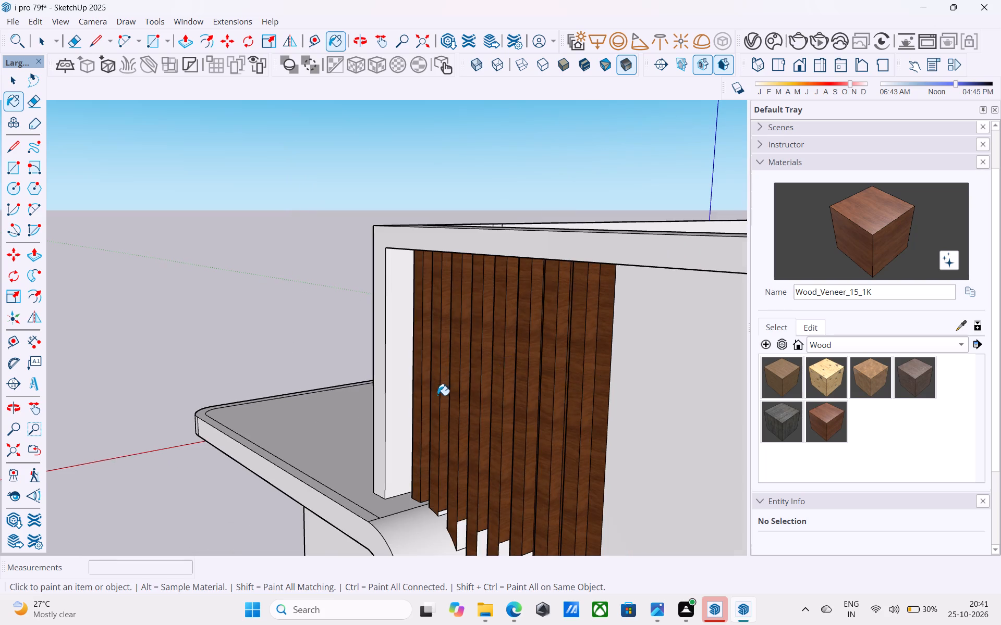
# Paint the upper left-hand side faces of the tower fins with the Wood_Veneer_15_1K material.
pyautogui.moveTo(437, 395); pyautogui.dragTo(883, 421, button='middle')
pyautogui.scroll(4, 454, 341)
pyautogui.click(459, 339)
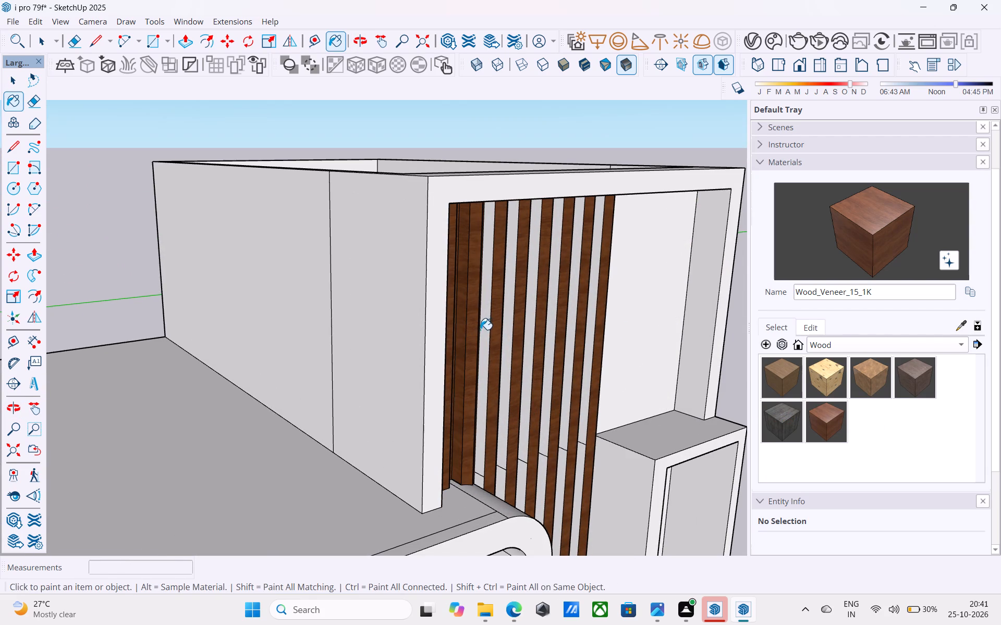
pyautogui.click(481, 329)
pyautogui.click(506, 318)
pyautogui.click(529, 312)
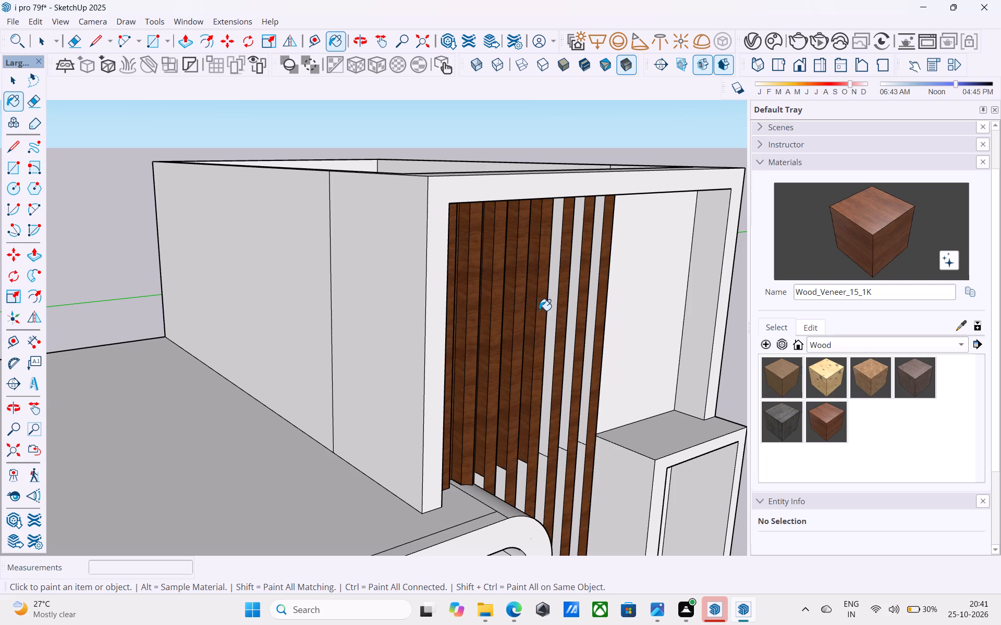
pyautogui.click(555, 305)
pyautogui.click(573, 299)
pyautogui.click(590, 301)
# Paint the remaining lower left-hand side faces of the fins, beside the rounded slab corner, with Wood_Veneer_15_1K.
pyautogui.scroll(-3, 572, 297)
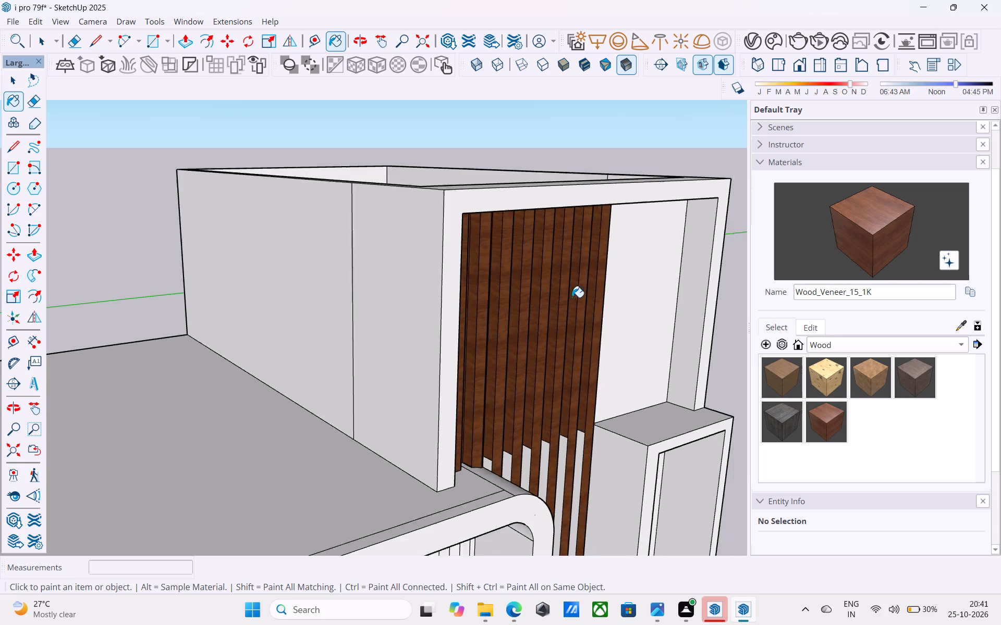
pyautogui.scroll(-3, 572, 297)
pyautogui.scroll(9, 591, 425)
pyautogui.click(564, 385)
pyautogui.click(535, 367)
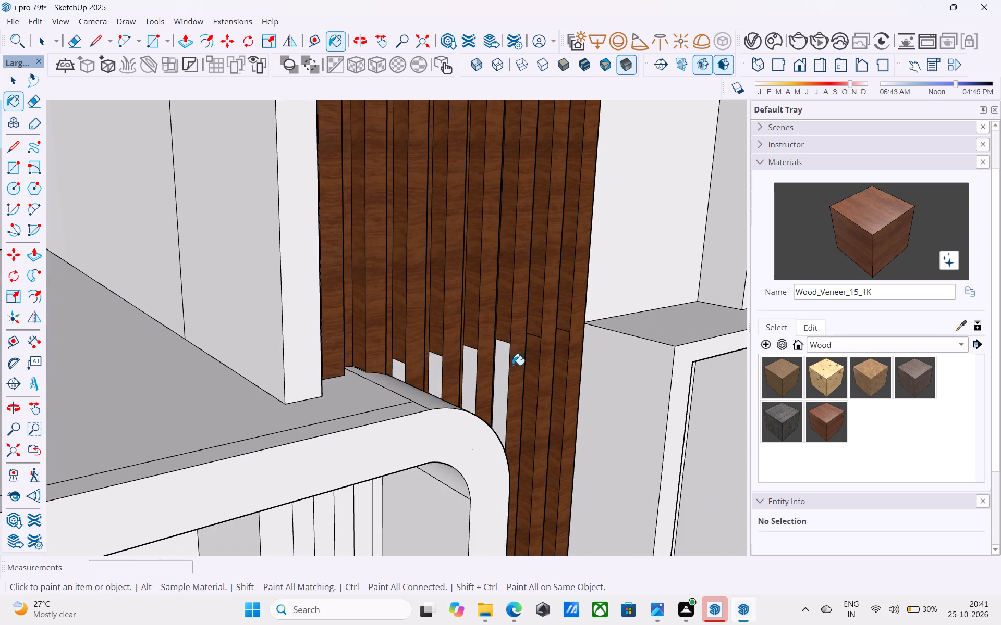
pyautogui.click(508, 365)
pyautogui.click(468, 368)
pyautogui.click(435, 376)
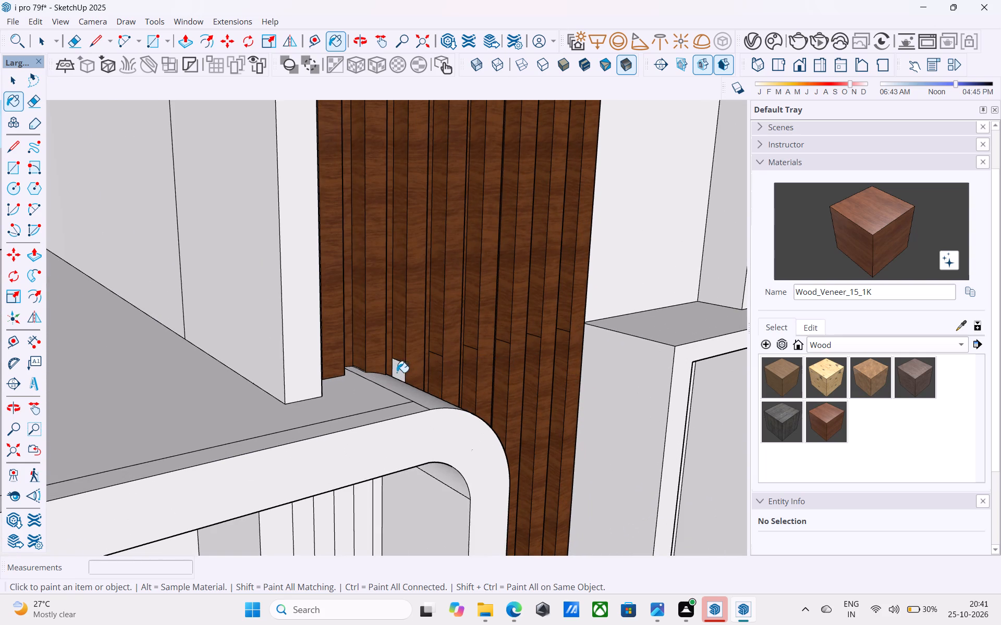
pyautogui.click(397, 372)
# Save the model with the fully veneered tower fins.
pyautogui.scroll(-3, 456, 364)
pyautogui.moveTo(463, 372); pyautogui.dragTo(280, 383, button='middle')
pyautogui.scroll(-10, 285, 382)
pyautogui.moveTo(366, 375); pyautogui.dragTo(379, 305, button='middle')
pyautogui.scroll(2, 379, 305)
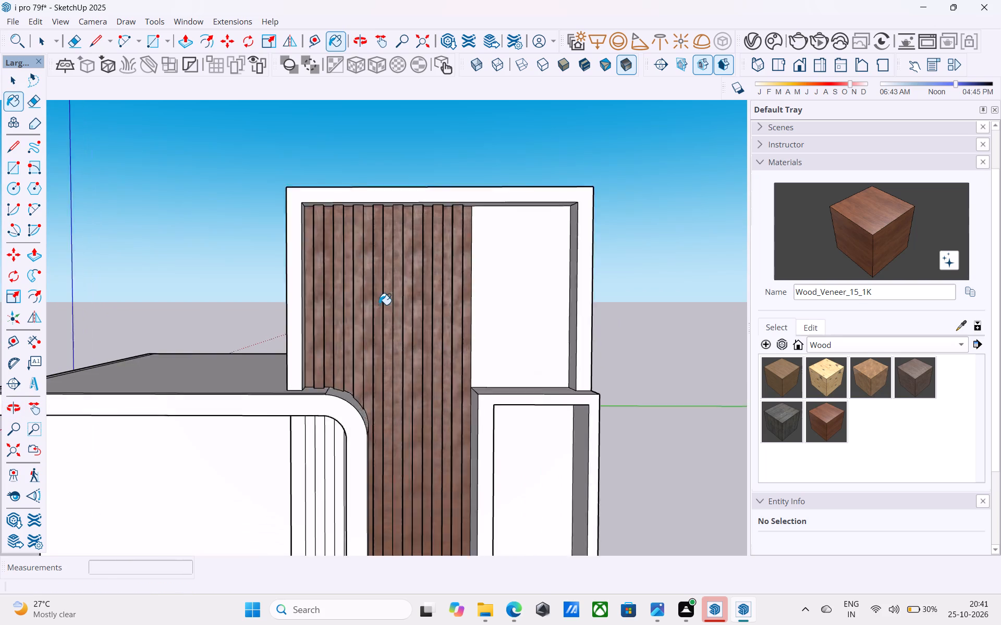
pyautogui.scroll(3, 379, 305)
pyautogui.hotkey('ctrl', 's')
pyautogui.press('space')
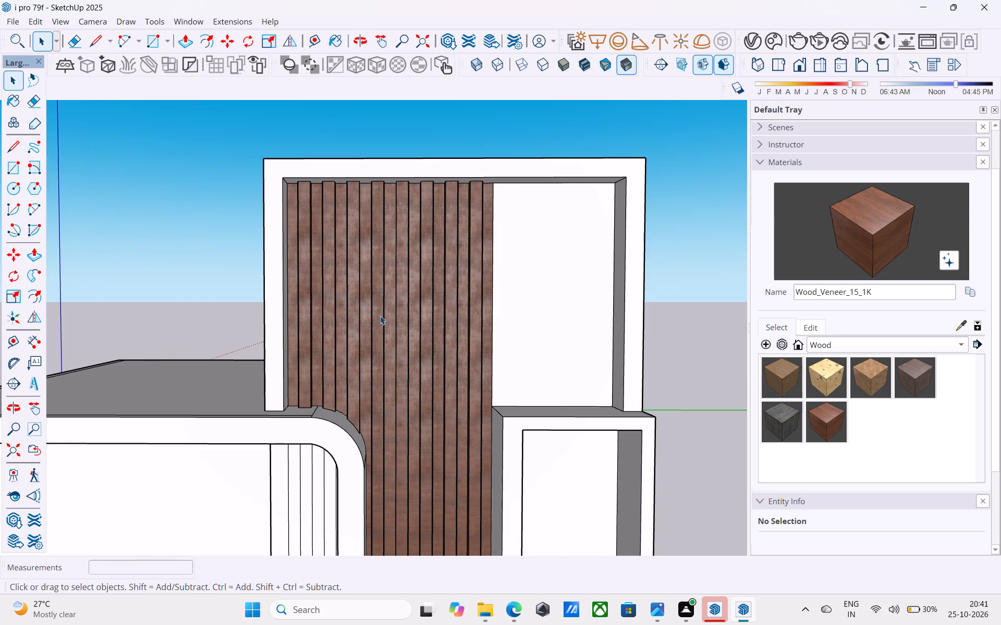
pyautogui.press('space')
# Examine the veneered fins and the whole building from the front, above and below.
pyautogui.scroll(-5, 408, 326)
pyautogui.middleClick(419, 335)
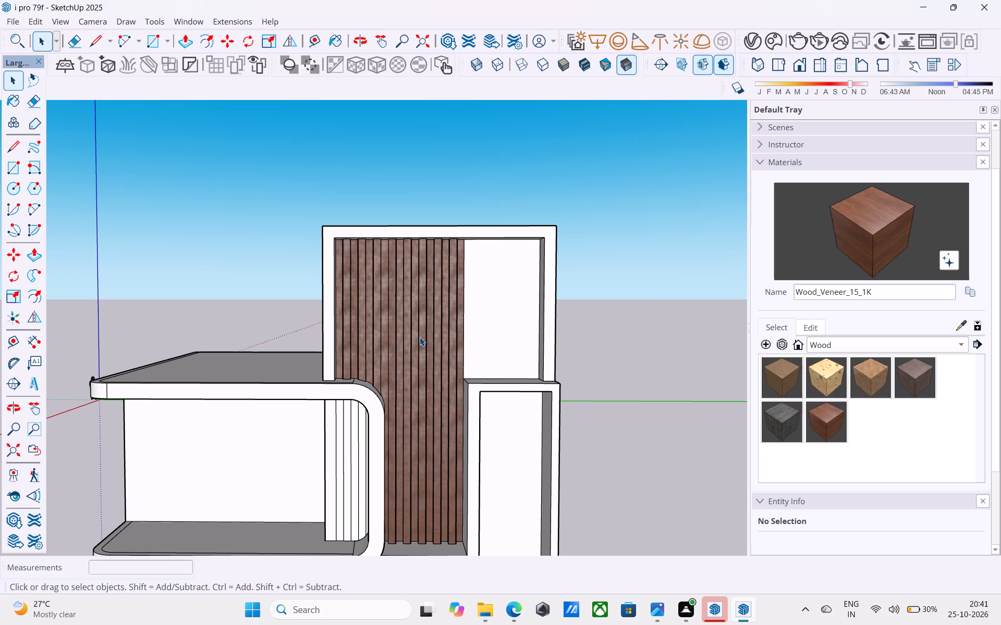
pyautogui.scroll(-2, 428, 336)
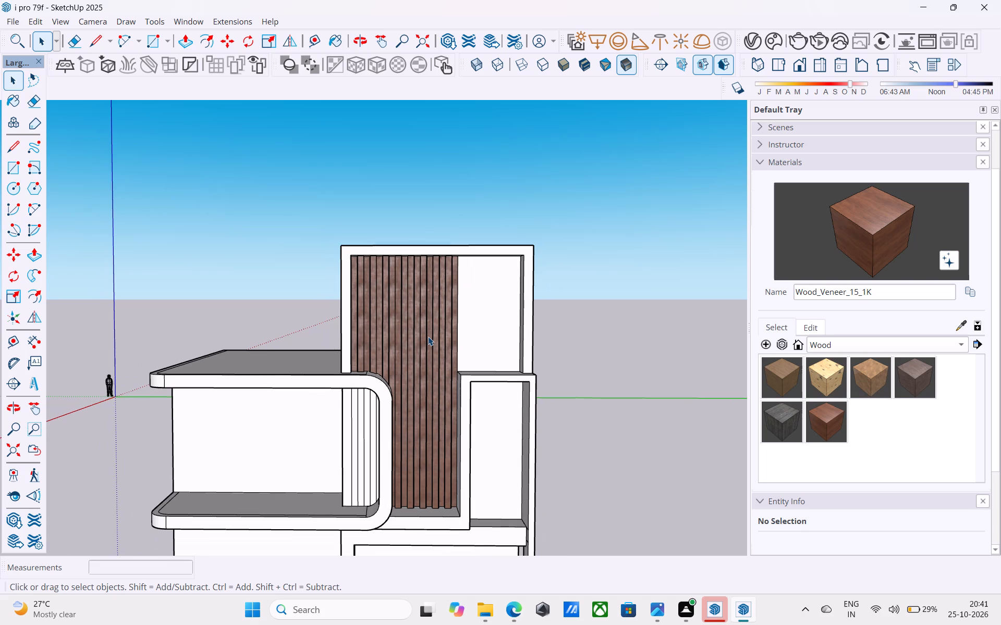
pyautogui.scroll(-3, 429, 339)
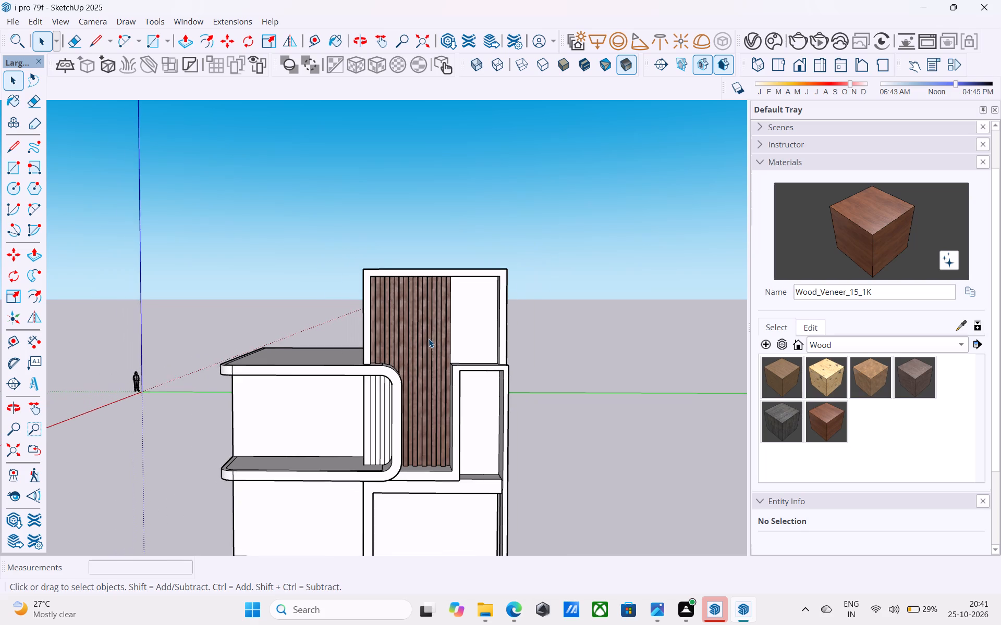
pyautogui.moveTo(429, 339); pyautogui.dragTo(414, 322, button='middle')
pyautogui.scroll(-4, 418, 324)
pyautogui.moveTo(411, 351); pyautogui.dragTo(428, 377, button='middle')
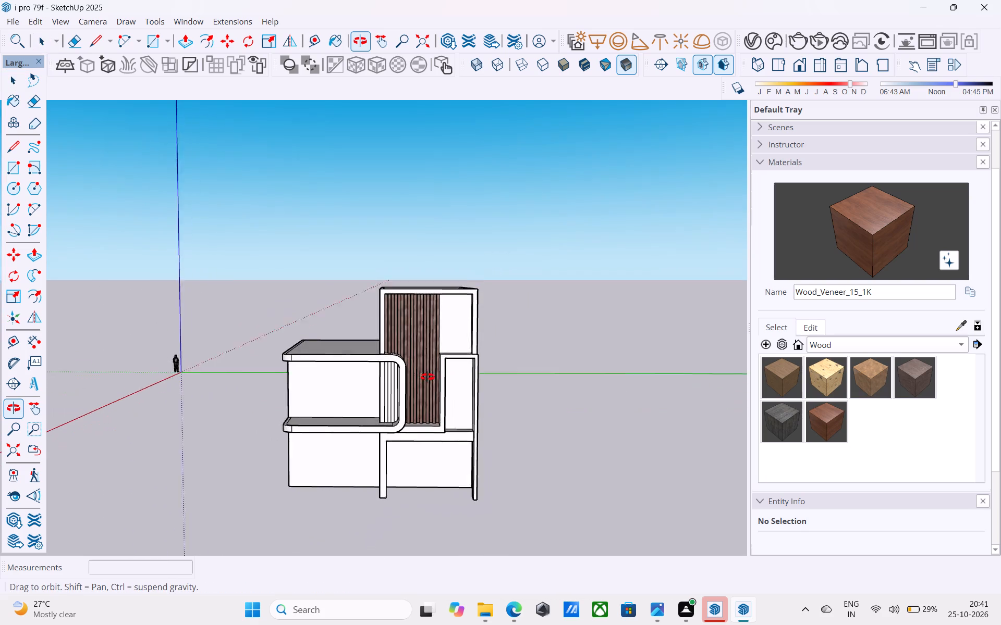
pyautogui.moveTo(428, 377); pyautogui.dragTo(592, 439, button='middle')
pyautogui.scroll(5, 345, 382)
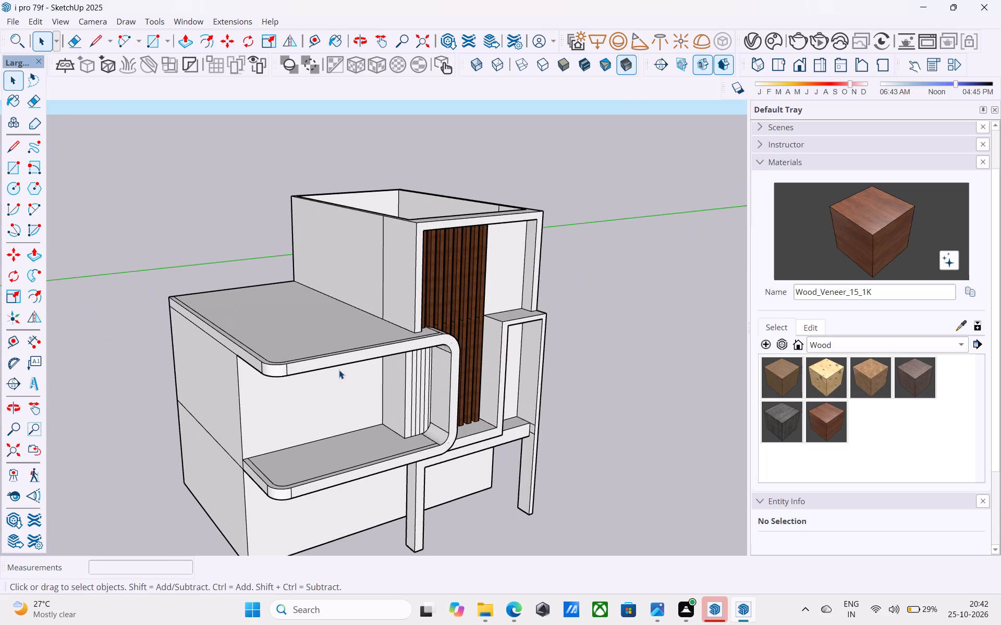
pyautogui.moveTo(383, 396); pyautogui.dragTo(239, 384, button='middle')
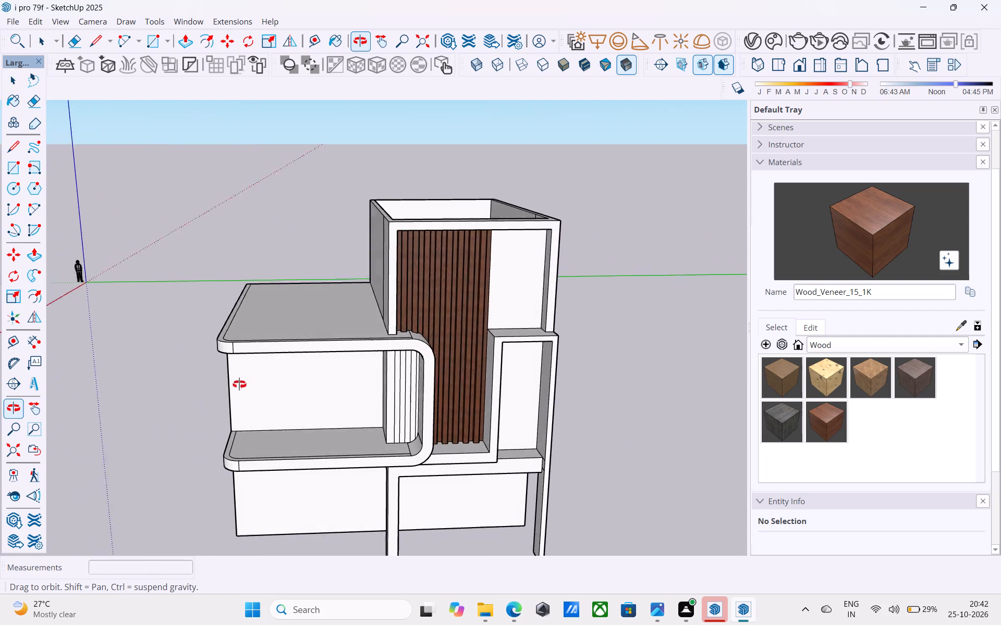
pyautogui.moveTo(239, 384); pyautogui.dragTo(150, 370, button='middle')
pyautogui.moveTo(392, 413); pyautogui.dragTo(419, 340, button='middle')
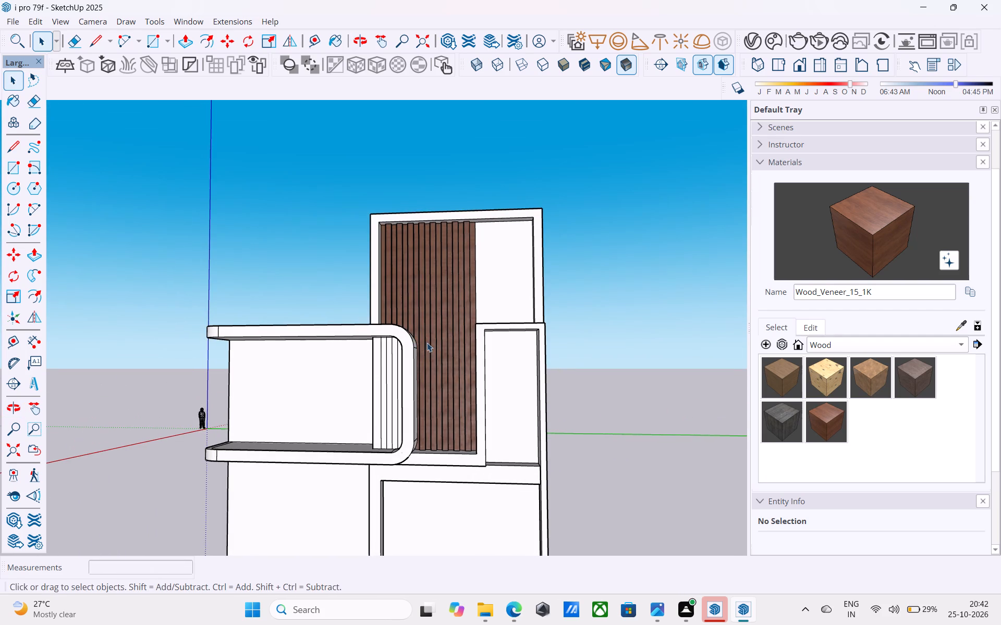
pyautogui.moveTo(423, 404); pyautogui.dragTo(432, 332, button='middle')
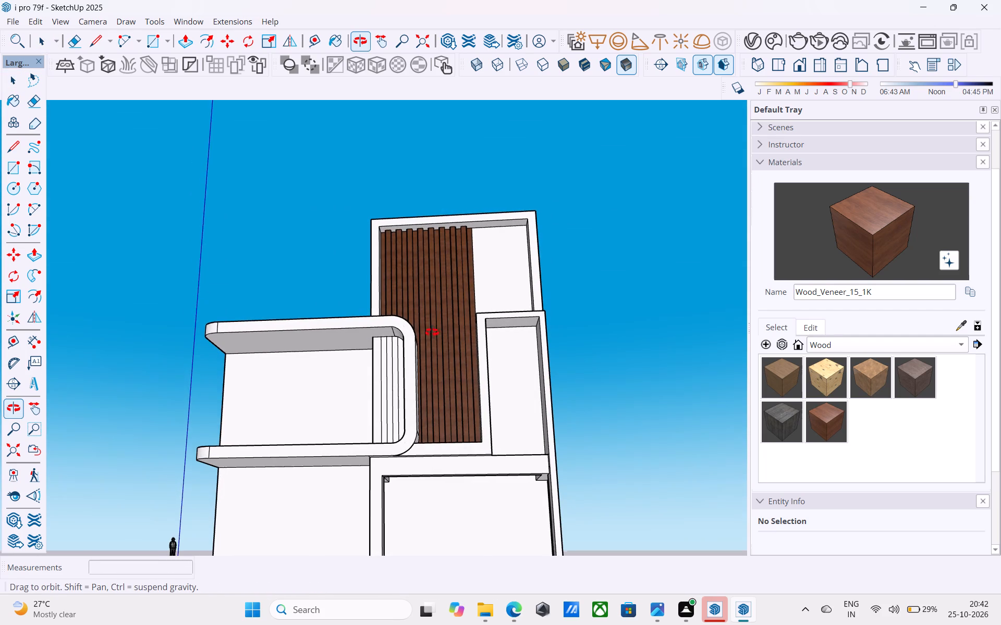
pyautogui.moveTo(432, 332); pyautogui.dragTo(407, 331, button='middle')
pyautogui.scroll(5, 407, 331)
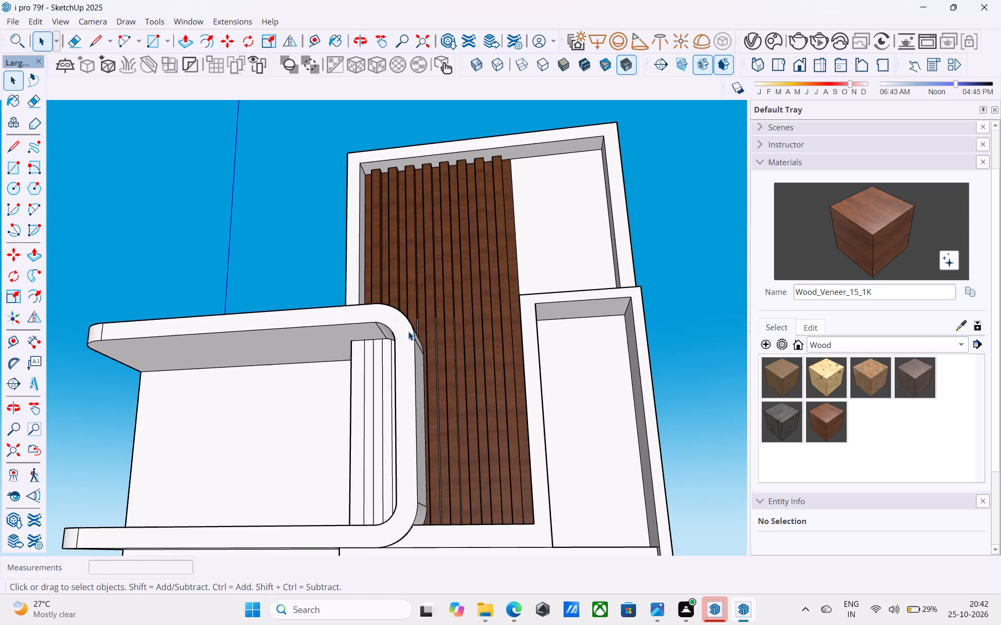
pyautogui.scroll(-5, 408, 331)
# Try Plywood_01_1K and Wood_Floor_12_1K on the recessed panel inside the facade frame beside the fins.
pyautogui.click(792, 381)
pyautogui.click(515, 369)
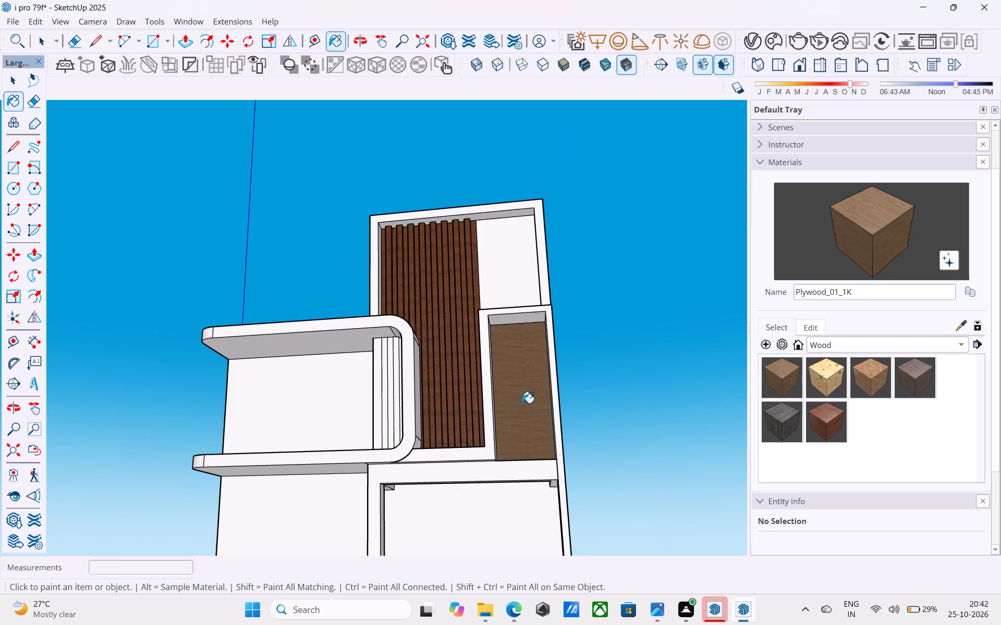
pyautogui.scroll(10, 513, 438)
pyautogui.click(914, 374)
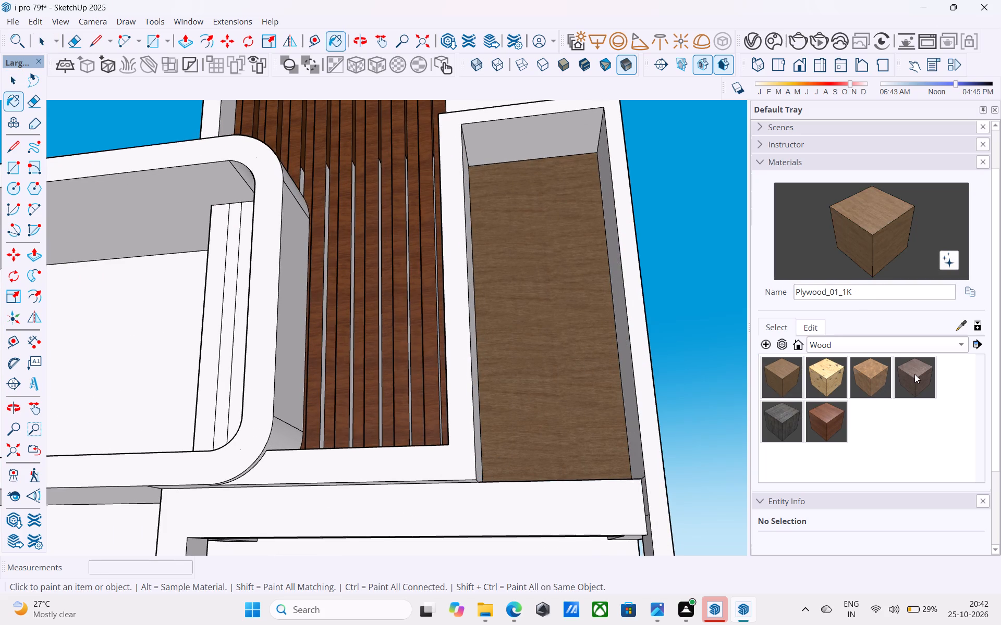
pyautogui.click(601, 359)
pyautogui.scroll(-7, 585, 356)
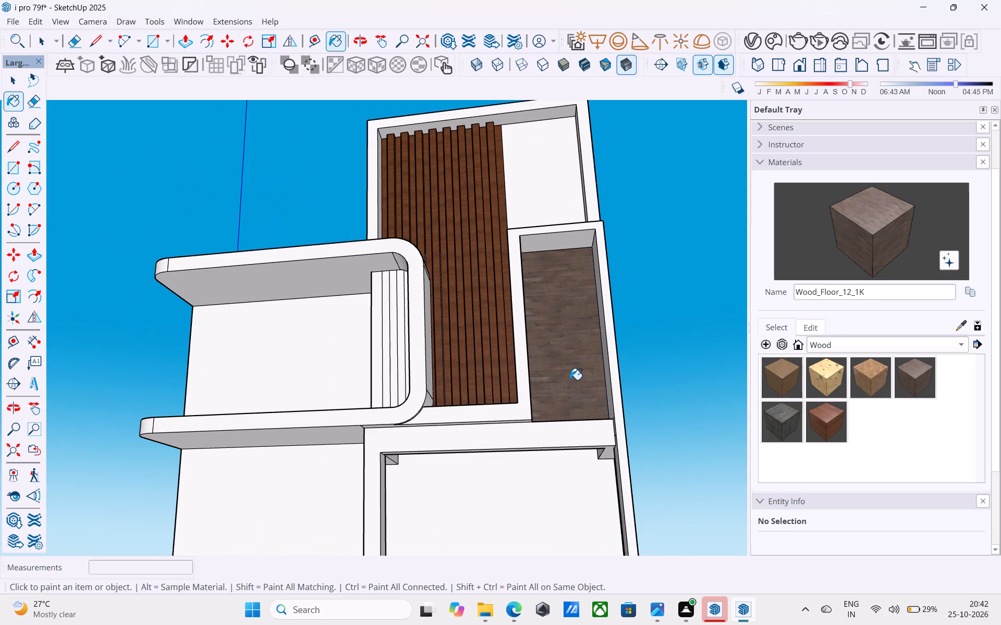
# Paint the recessed panel inside the facade frame beside the fins with the Wood_Planks_01_1K material.
pyautogui.click(785, 410)
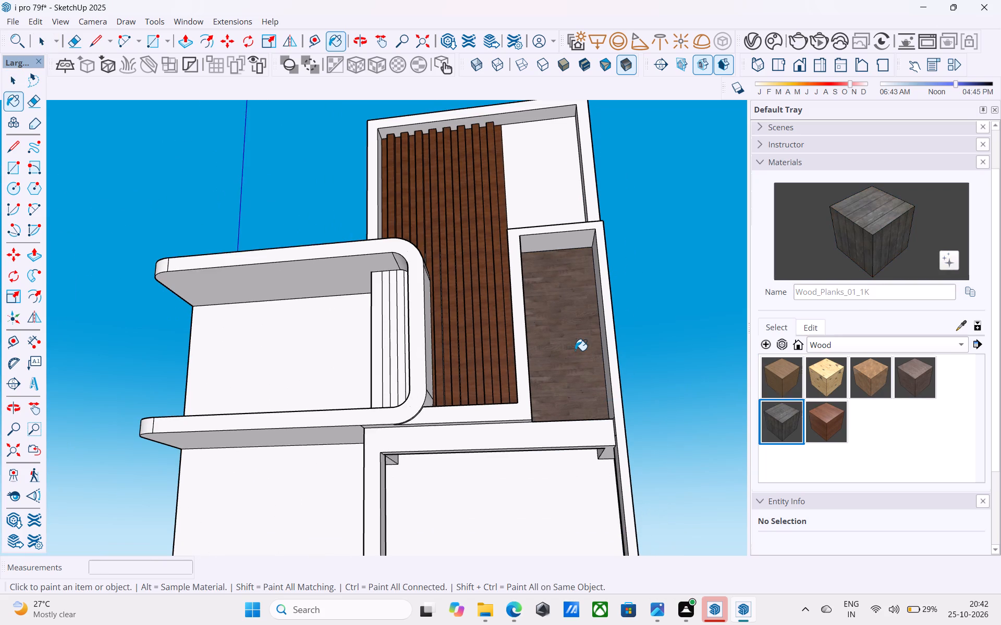
pyautogui.click(575, 351)
pyautogui.scroll(-6, 573, 352)
pyautogui.moveTo(570, 360); pyautogui.dragTo(580, 424, button='middle')
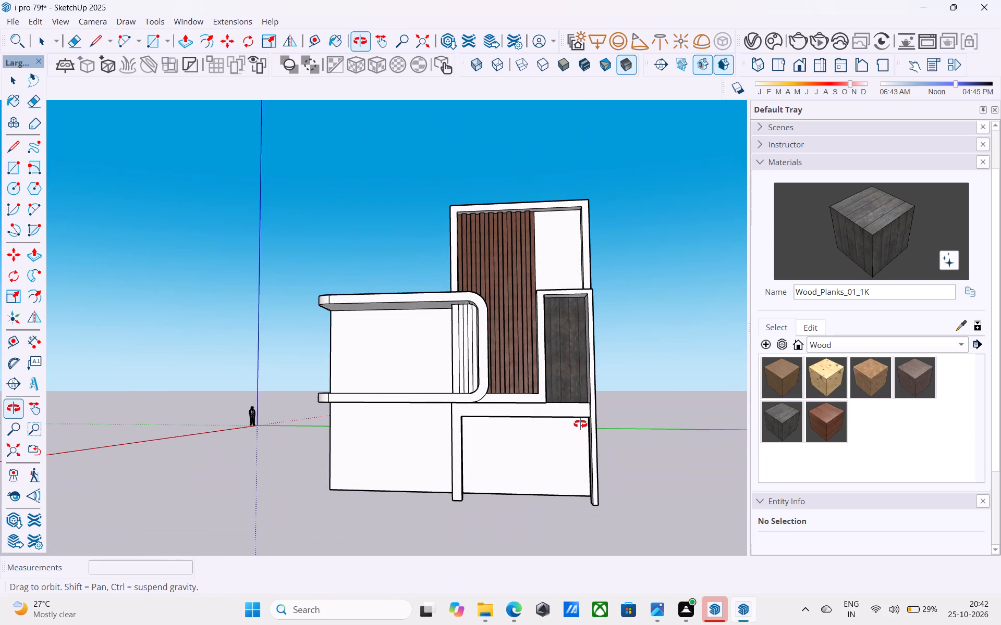
pyautogui.moveTo(580, 424); pyautogui.dragTo(585, 423, button='middle')
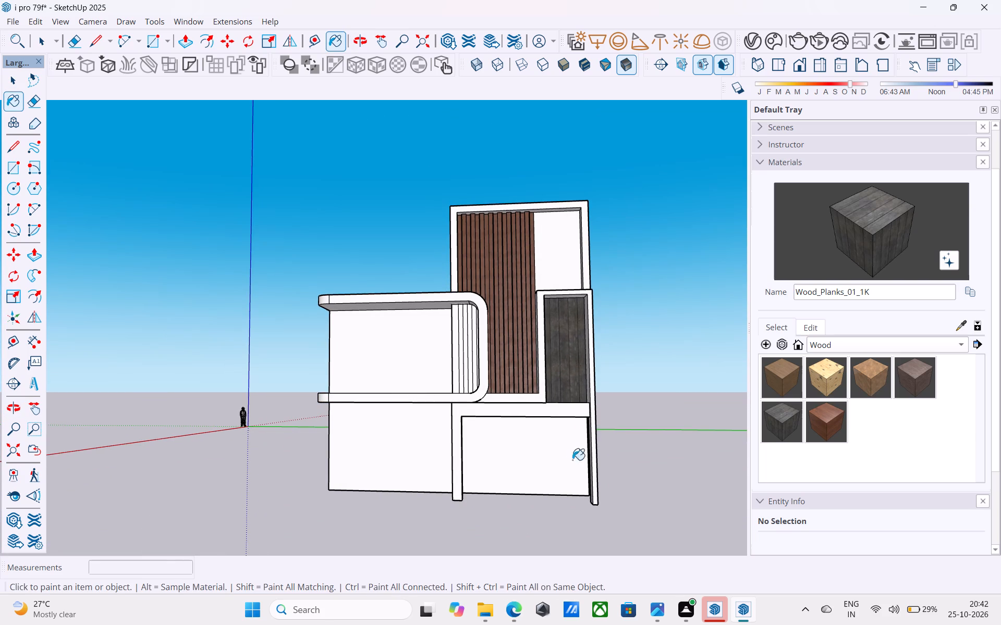
# Paint the portico's left post, front beam and the beam's top ledge with the Wood_Planks_01_1K material.
pyautogui.moveTo(500, 469); pyautogui.dragTo(737, 387, button='middle')
pyautogui.scroll(9, 447, 453)
pyautogui.click(432, 429)
pyautogui.click(446, 404)
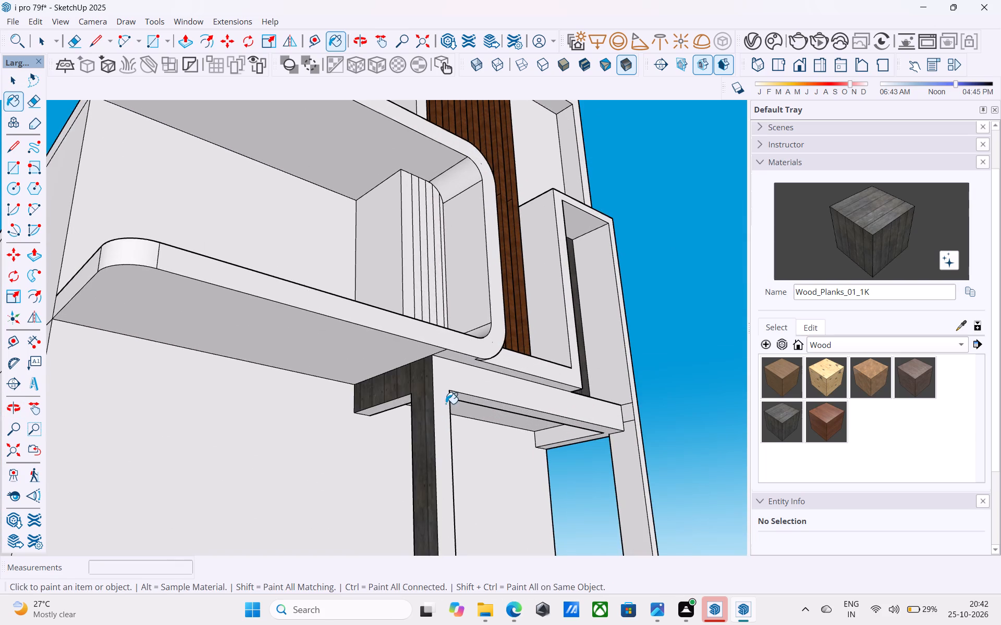
pyautogui.scroll(-5, 449, 389)
pyautogui.moveTo(426, 423); pyautogui.dragTo(276, 520, button='middle')
pyautogui.scroll(-5, 487, 469)
pyautogui.moveTo(485, 473); pyautogui.dragTo(450, 586, button='middle')
pyautogui.scroll(3, 524, 472)
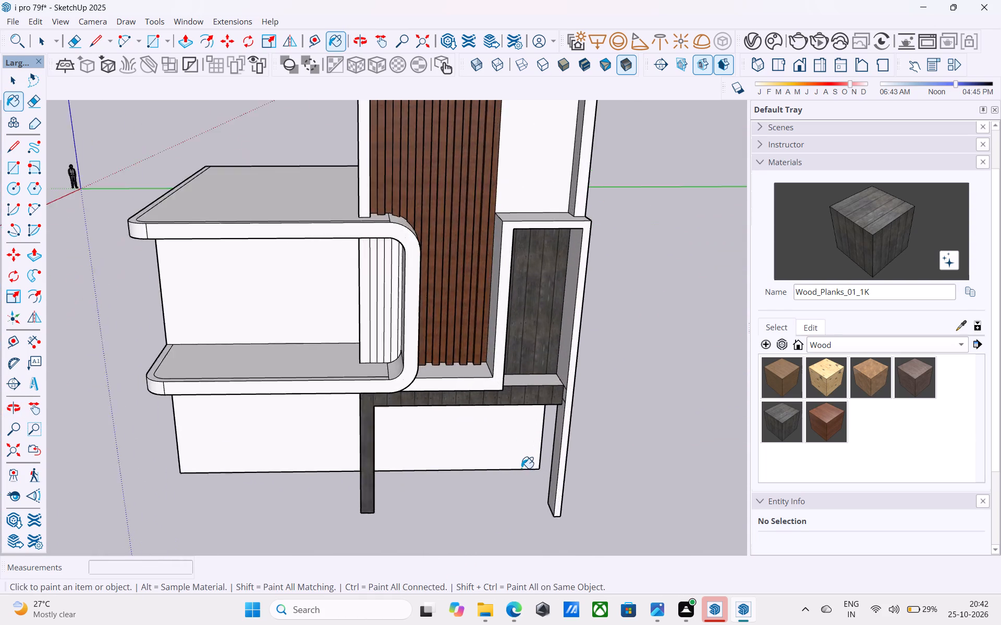
pyautogui.scroll(6, 521, 468)
pyautogui.click(544, 364)
# Examine the dark-plank portico and panel against the rest of the building from several angles and distances.
pyautogui.scroll(-5, 544, 373)
pyautogui.moveTo(534, 531); pyautogui.dragTo(559, 478, button='middle')
pyautogui.scroll(-5, 563, 464)
pyautogui.moveTo(534, 484); pyautogui.dragTo(517, 463, button='middle')
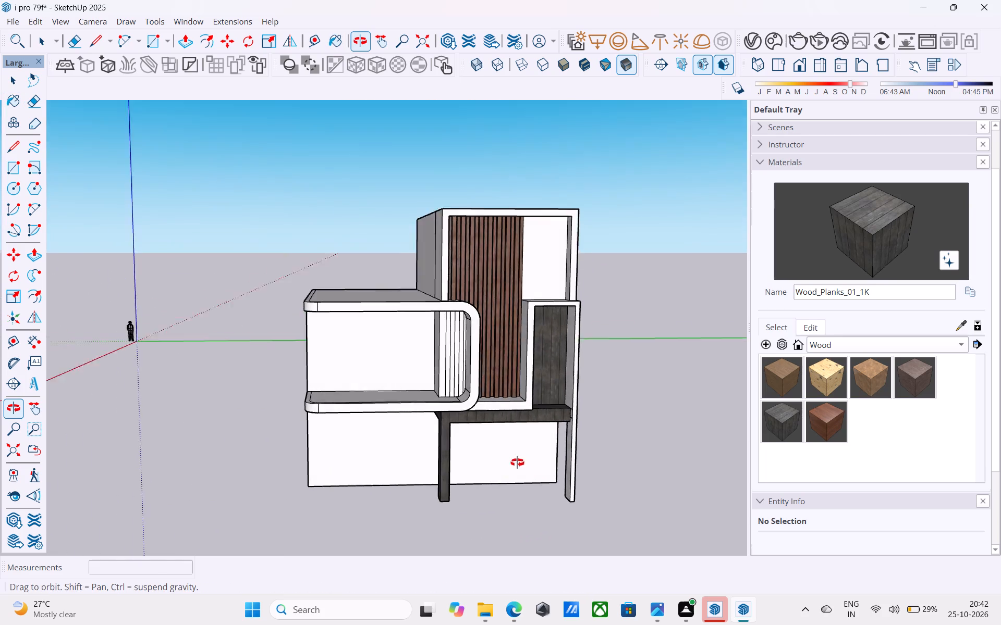
pyautogui.moveTo(517, 463); pyautogui.dragTo(542, 430, button='middle')
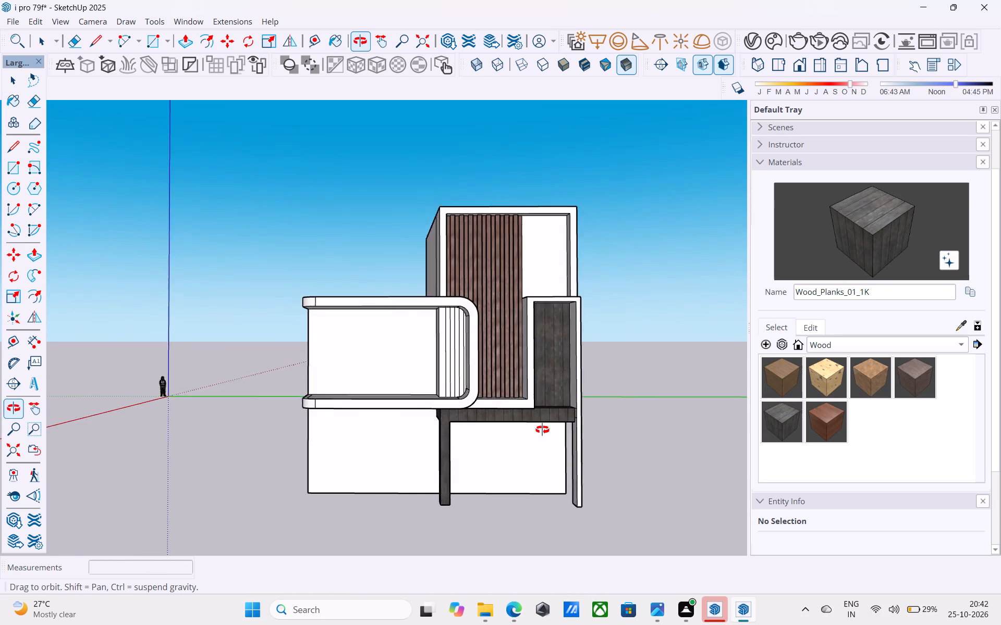
pyautogui.moveTo(542, 430); pyautogui.dragTo(579, 430, button='middle')
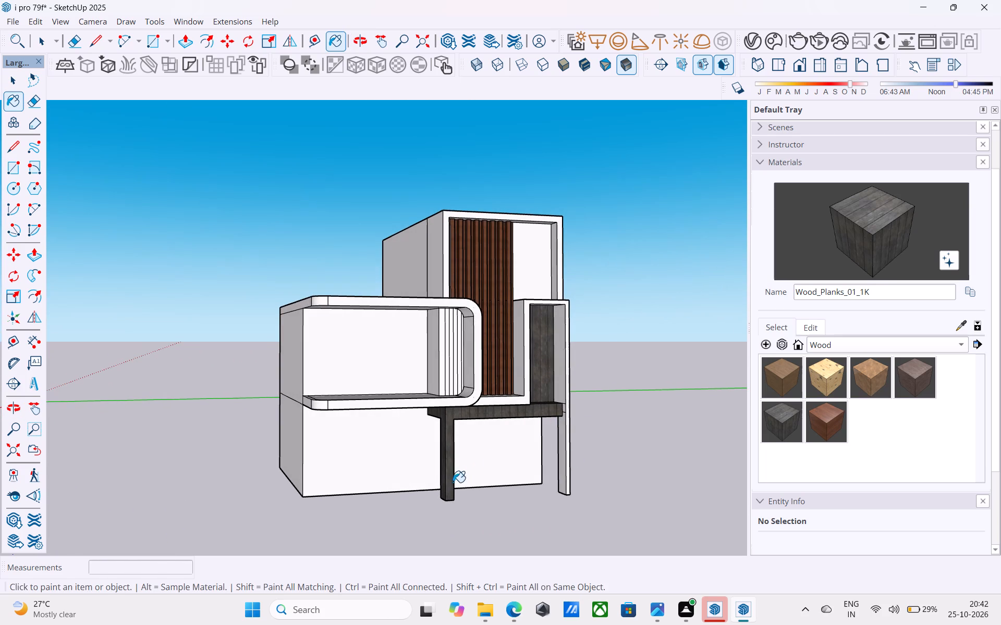
pyautogui.scroll(2, 444, 464)
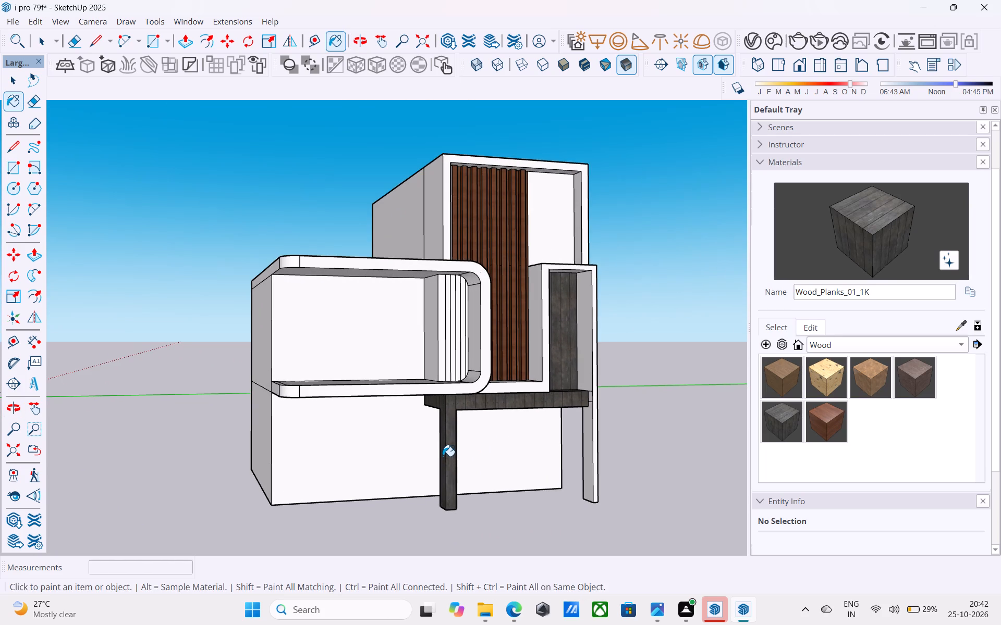
pyautogui.scroll(-6, 443, 454)
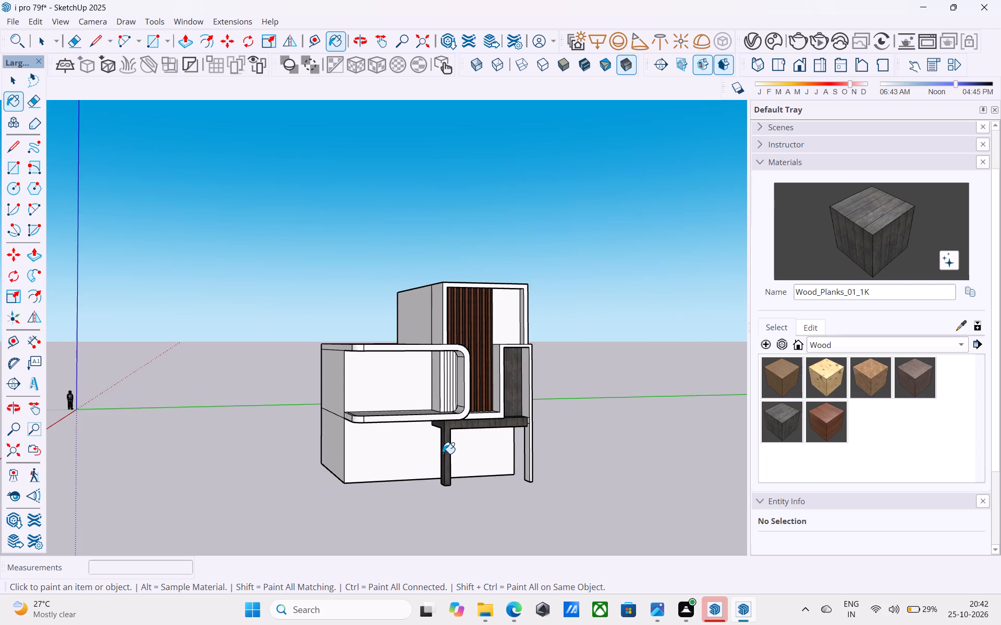
pyautogui.middleClick(443, 454)
pyautogui.scroll(6, 443, 454)
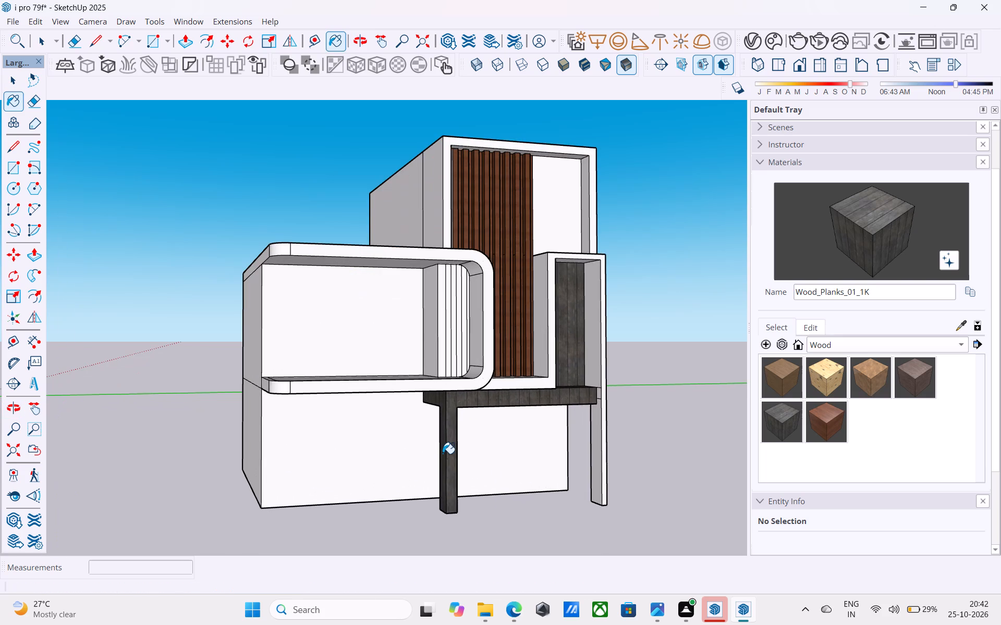
# Examine the dark-plank portico, its open side and the facade from low, corner and frontal viewpoints.
pyautogui.moveTo(450, 453); pyautogui.dragTo(433, 394, button='middle')
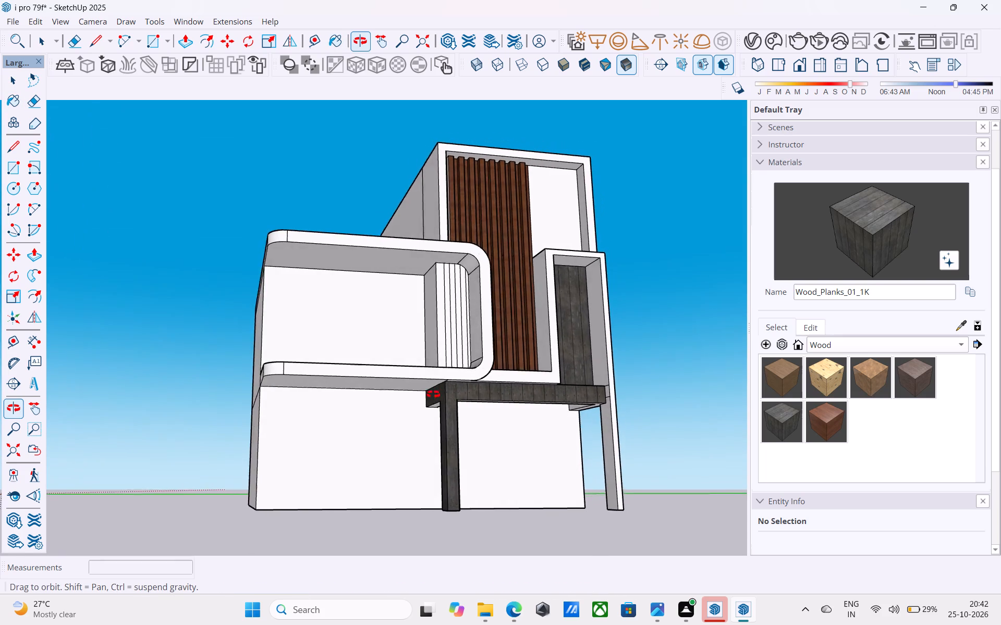
pyautogui.moveTo(433, 394); pyautogui.dragTo(615, 426, button='middle')
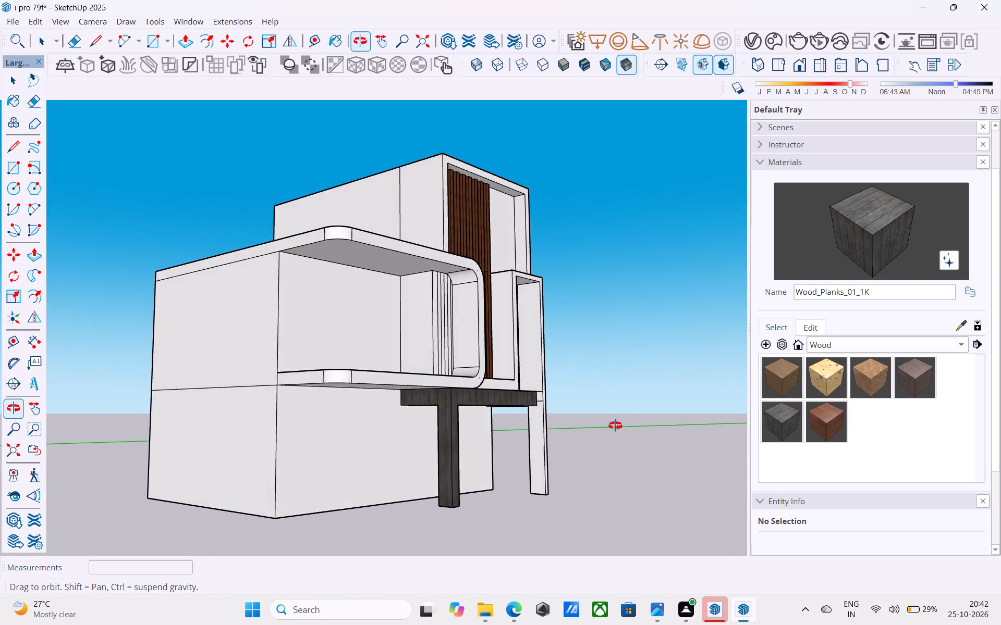
pyautogui.moveTo(615, 426); pyautogui.dragTo(634, 429, button='middle')
pyautogui.scroll(5, 577, 428)
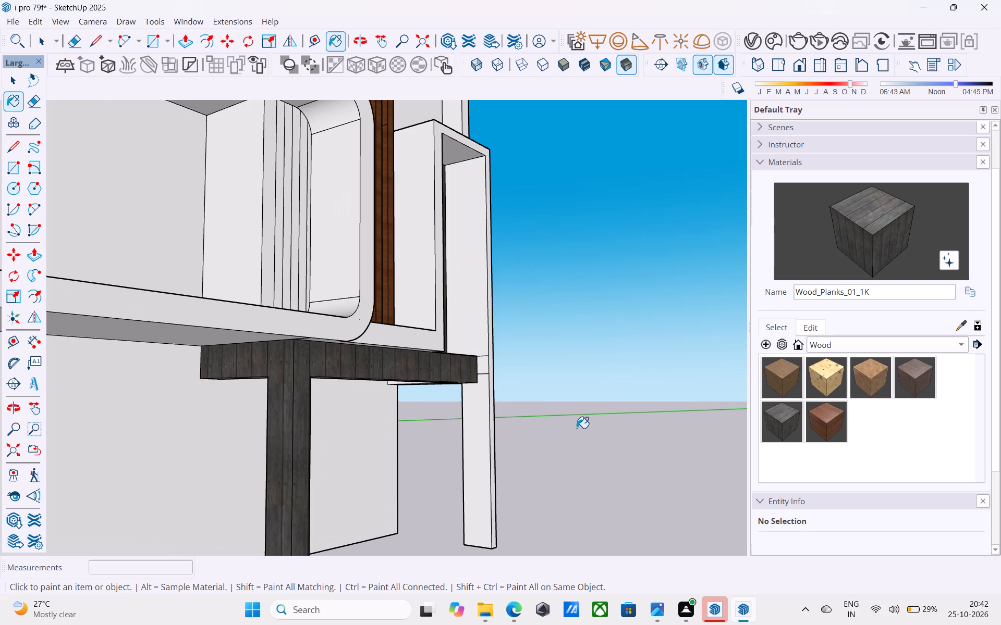
pyautogui.moveTo(577, 428); pyautogui.dragTo(546, 430, button='middle')
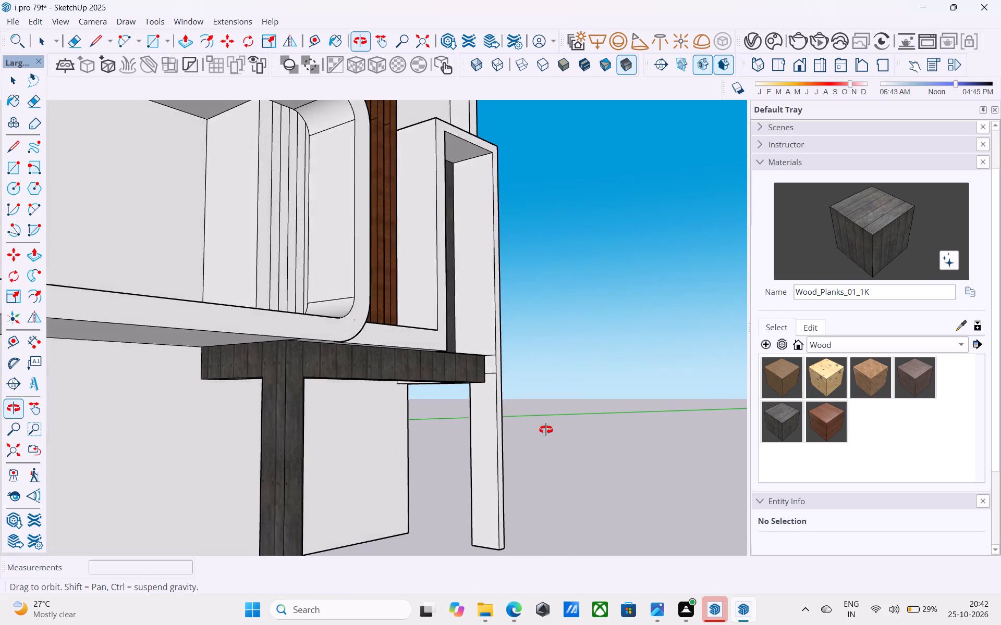
pyautogui.moveTo(546, 430); pyautogui.dragTo(381, 459, button='middle')
pyautogui.scroll(-6, 497, 411)
pyautogui.moveTo(498, 420); pyautogui.dragTo(456, 443, button='middle')
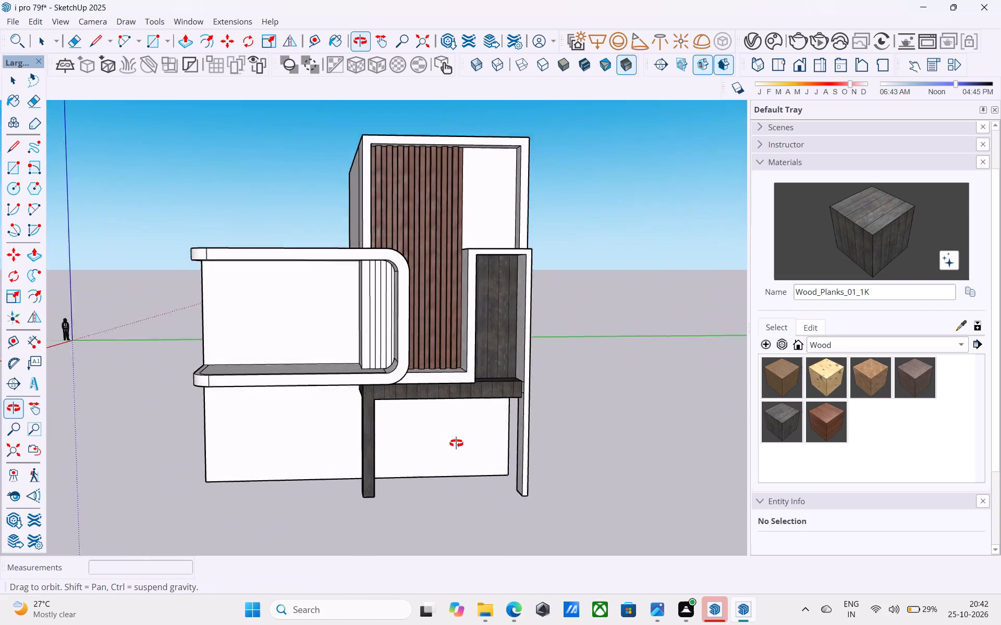
pyautogui.moveTo(456, 443); pyautogui.dragTo(413, 451, button='middle')
# Push/Pull the rear face of the portico's unpainted side post about 5' back to the building wall, closing the side opening.
pyautogui.scroll(5, 463, 451)
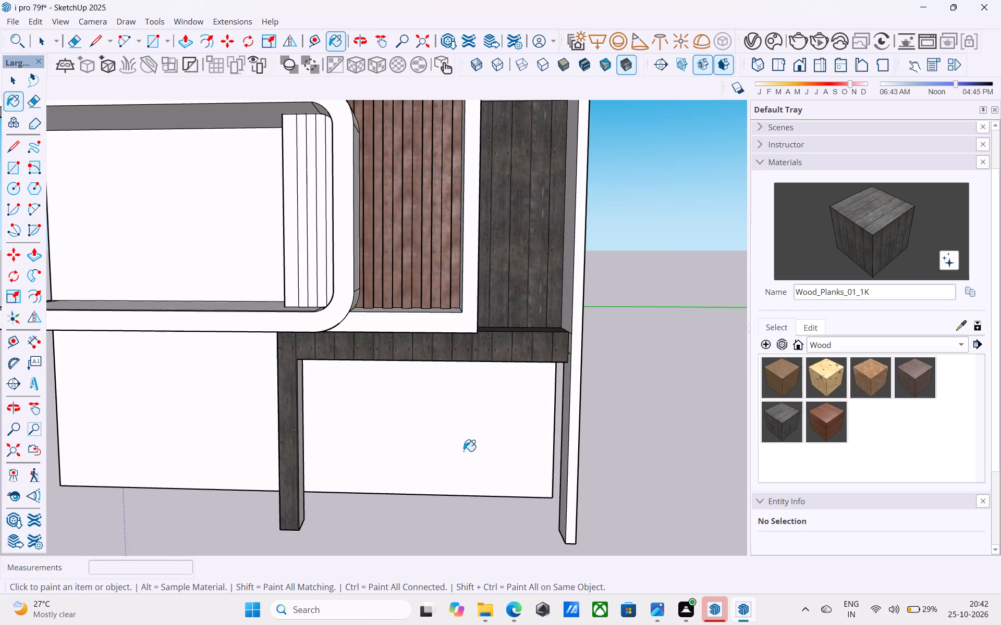
pyautogui.moveTo(473, 450); pyautogui.dragTo(176, 451, button='middle')
pyautogui.moveTo(490, 445); pyautogui.dragTo(197, 396, button='middle')
pyautogui.scroll(4, 186, 396)
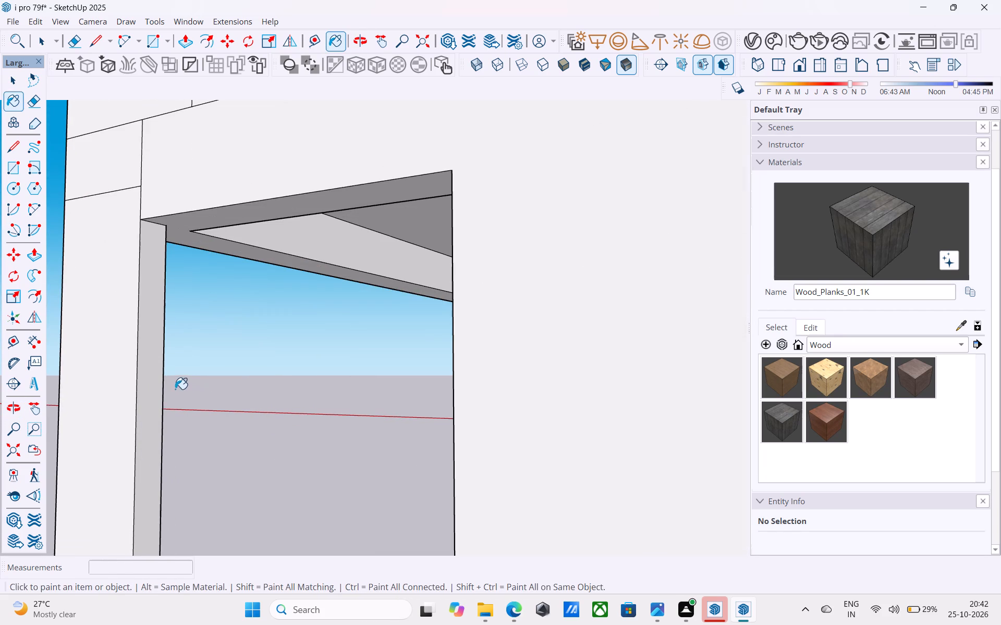
pyautogui.press('space')
pyautogui.click(157, 389)
pyautogui.press('p')
pyautogui.click(157, 389)
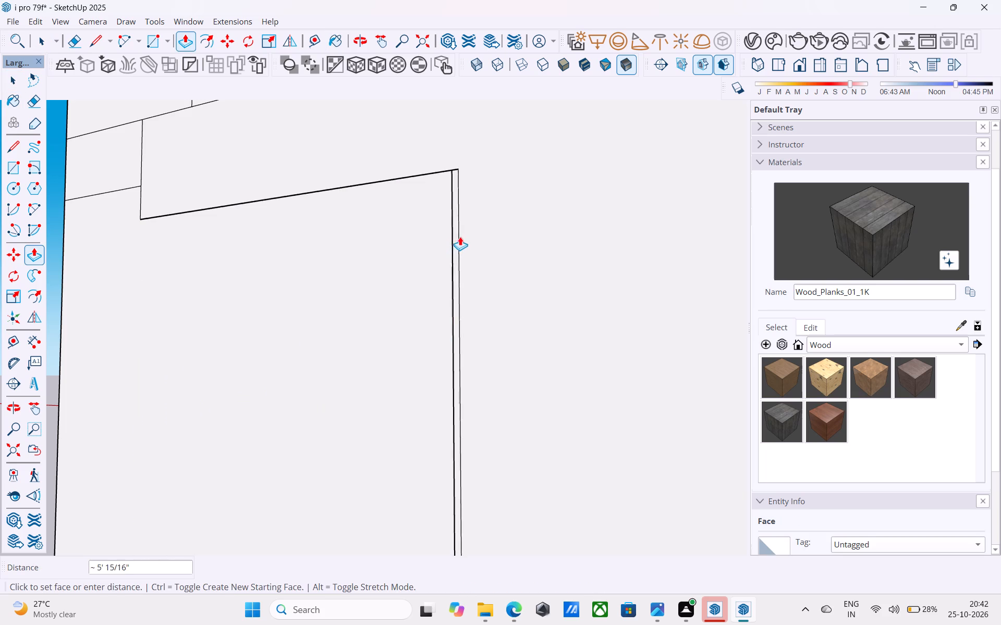
pyautogui.click(451, 237)
# Erase the leftover seam edges on the outer face of the extended portico side wall.
pyautogui.scroll(-11, 452, 246)
pyautogui.moveTo(412, 302); pyautogui.dragTo(445, 353, button='middle')
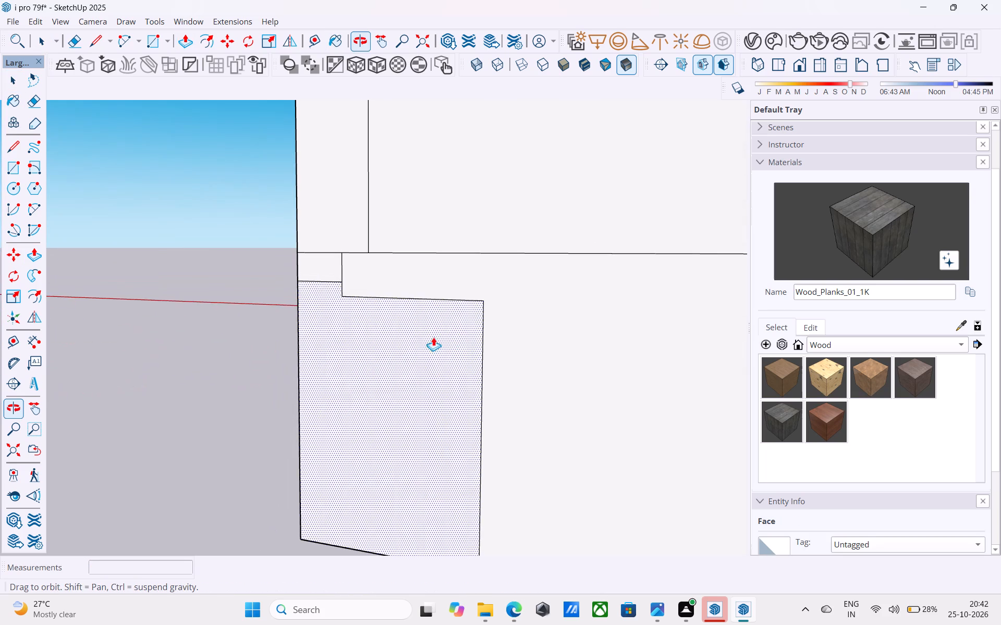
pyautogui.press('e')
pyautogui.moveTo(341, 281); pyautogui.dragTo(332, 282)
pyautogui.moveTo(345, 293); pyautogui.dragTo(379, 316)
pyautogui.moveTo(462, 332); pyautogui.dragTo(504, 356)
# Erase the short seam edge on the side wall's inner face beside the end of the plank beam.
pyautogui.scroll(-5, 409, 337)
pyautogui.moveTo(401, 348); pyautogui.dragTo(423, 359, button='middle')
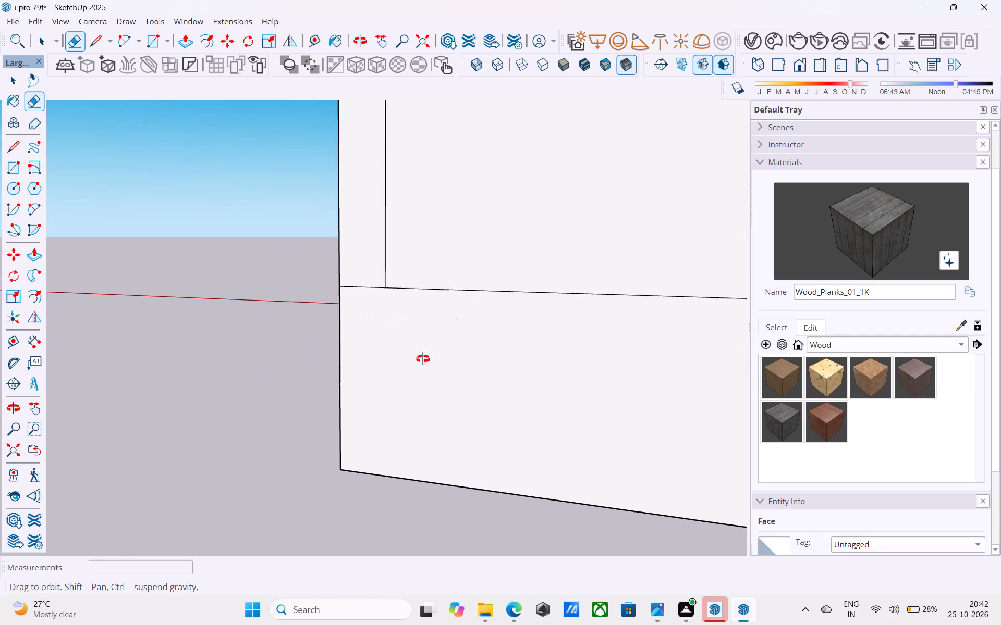
pyautogui.moveTo(423, 359); pyautogui.dragTo(814, 364, button='middle')
pyautogui.moveTo(440, 356); pyautogui.dragTo(682, 344, button='middle')
pyautogui.scroll(8, 563, 288)
pyautogui.click(492, 275)
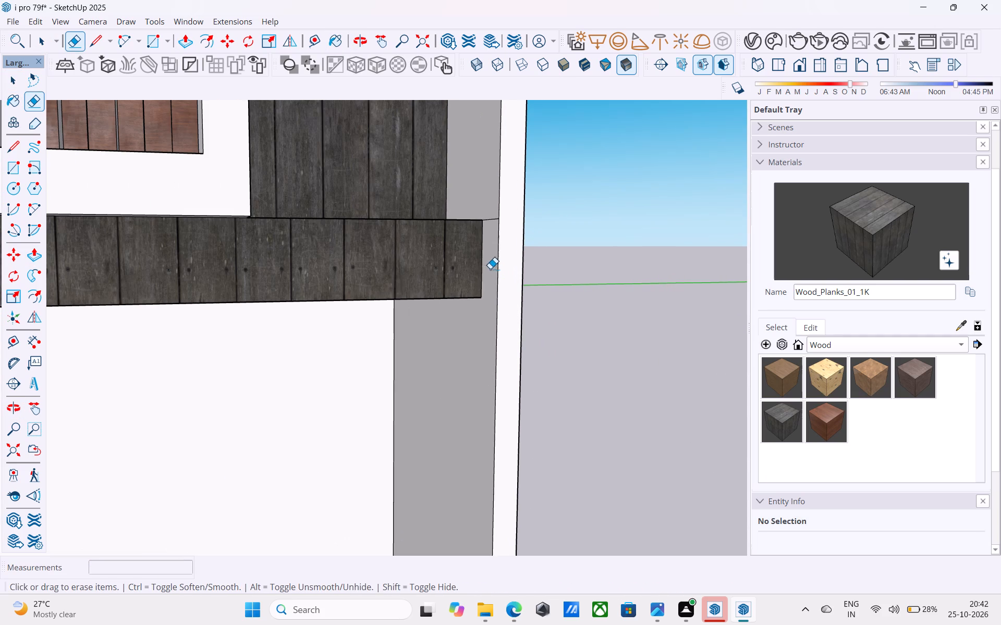
pyautogui.click(491, 222)
pyautogui.moveTo(491, 216); pyautogui.dragTo(494, 227)
pyautogui.press('space')
# Examine the closed portico side wall and the whole building from several angles and distances.
pyautogui.scroll(-11, 493, 240)
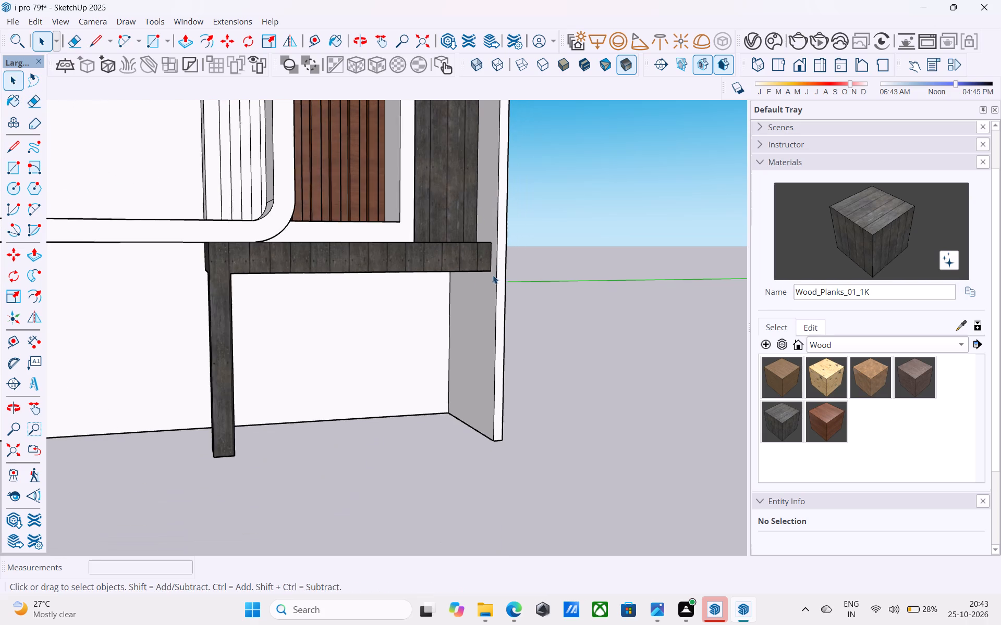
pyautogui.moveTo(486, 284); pyautogui.dragTo(547, 315, button='middle')
pyautogui.scroll(-4, 547, 309)
pyautogui.keyDown('shift'); pyautogui.moveTo(546, 310); pyautogui.dragTo(540, 327, button='middle'); pyautogui.keyUp('shift')
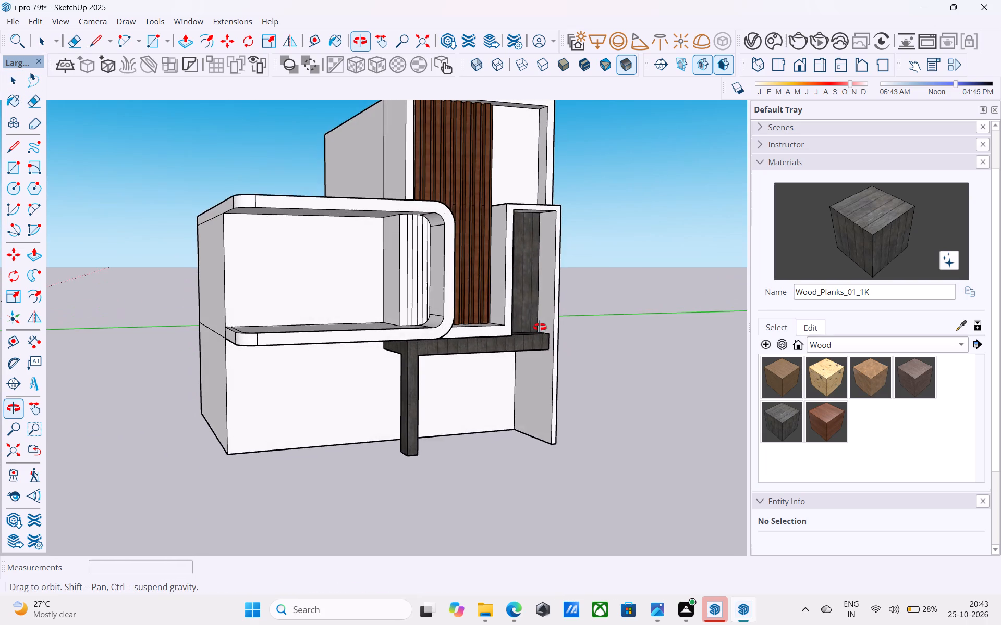
pyautogui.keyDown('shift'); pyautogui.moveTo(540, 327); pyautogui.dragTo(551, 371, button='middle'); pyautogui.keyUp('shift')
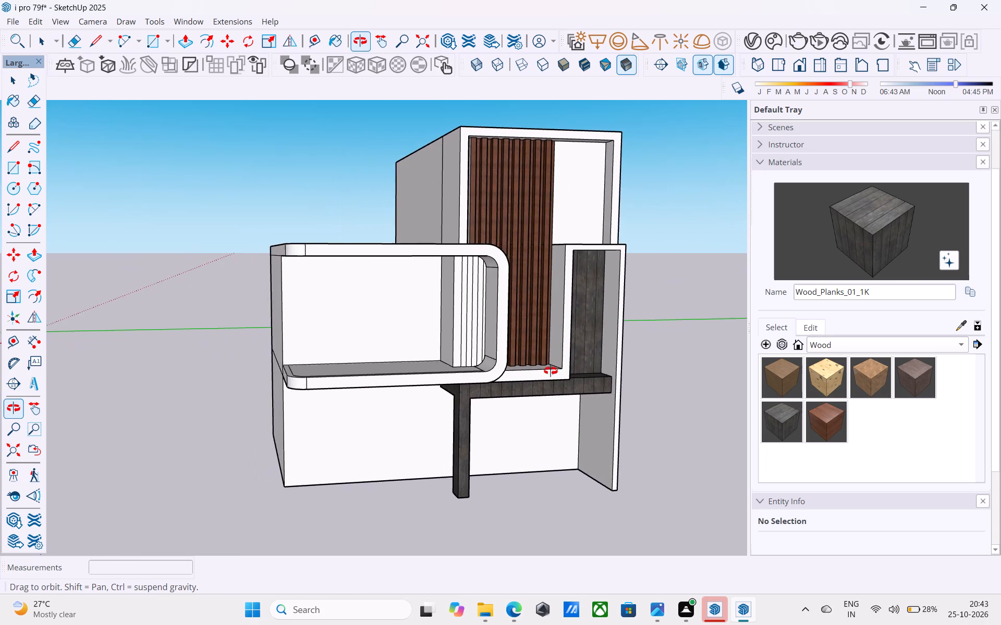
pyautogui.keyDown('shift'); pyautogui.moveTo(551, 371); pyautogui.dragTo(551, 368, button='middle'); pyautogui.keyUp('shift')
pyautogui.scroll(-2, 564, 369)
pyautogui.moveTo(562, 370); pyautogui.dragTo(632, 354, button='middle')
pyautogui.scroll(-5, 576, 347)
pyautogui.keyDown('shift'); pyautogui.moveTo(576, 350); pyautogui.dragTo(599, 411, button='middle'); pyautogui.keyUp('shift')
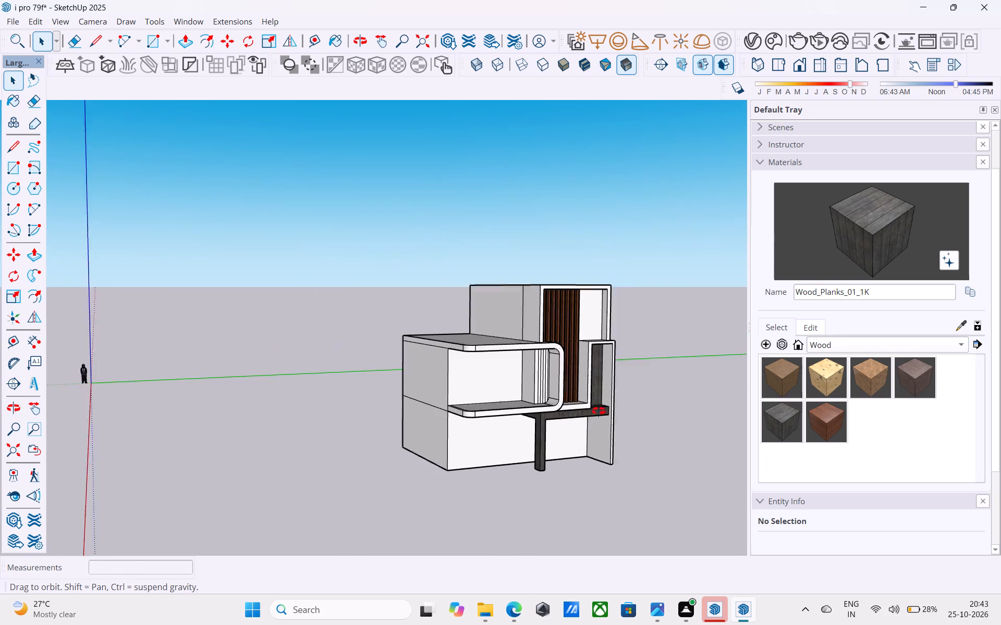
pyautogui.keyDown('shift'); pyautogui.moveTo(599, 411); pyautogui.dragTo(528, 417, button='middle'); pyautogui.keyUp('shift')
pyautogui.scroll(4, 533, 416)
pyautogui.scroll(-3, 523, 419)
pyautogui.moveTo(460, 429); pyautogui.dragTo(373, 423, button='middle')
pyautogui.moveTo(550, 408); pyautogui.dragTo(463, 408, button='middle')
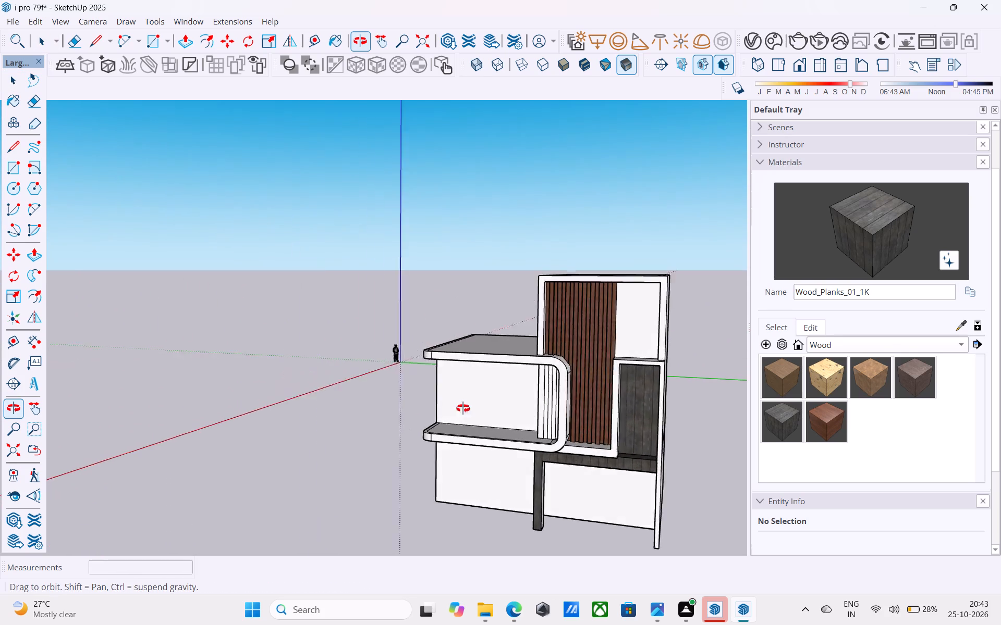
pyautogui.moveTo(463, 408); pyautogui.dragTo(716, 379, button='middle')
# Hide the two vertical seam edges bounding the rounded outer corner of the upper slab.
pyautogui.scroll(4, 438, 385)
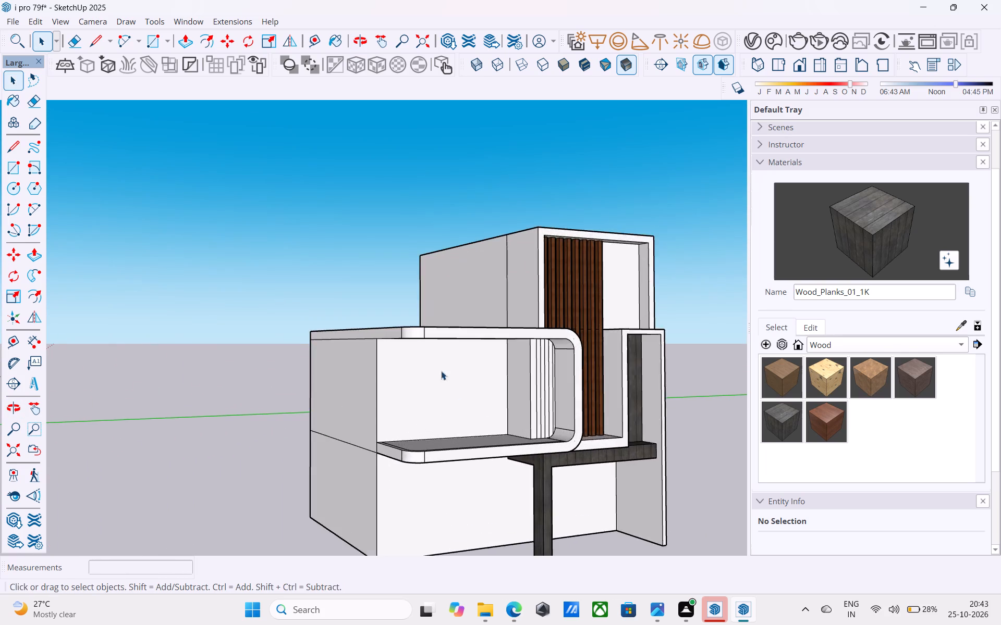
pyautogui.scroll(8, 398, 335)
pyautogui.scroll(13, 420, 330)
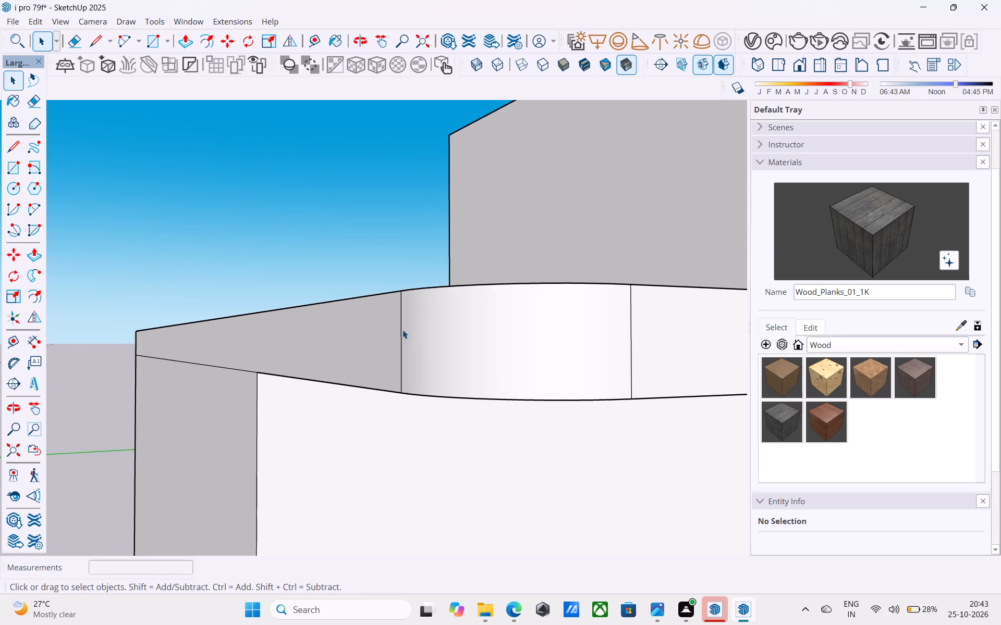
pyautogui.click(402, 330)
pyautogui.rightClick(402, 330)
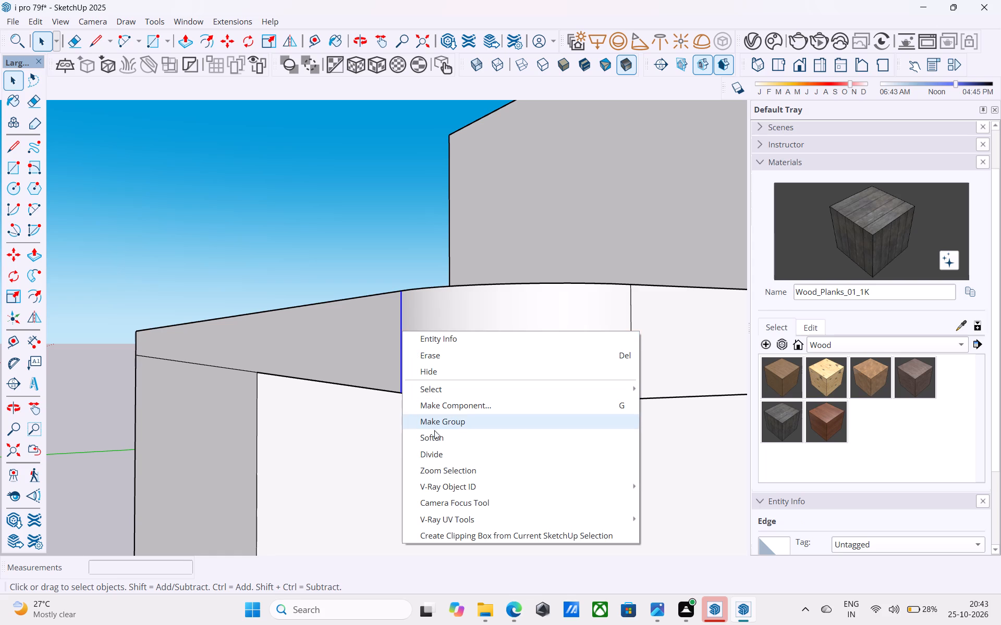
pyautogui.click(424, 377)
pyautogui.click(630, 368)
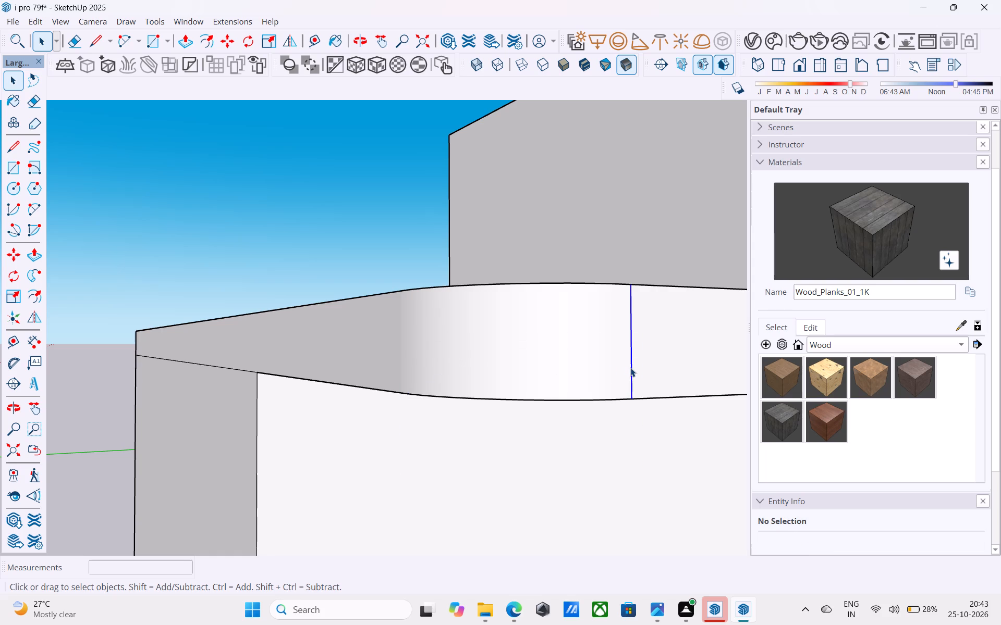
pyautogui.rightClick(630, 368)
pyautogui.click(659, 411)
# Hide the two vertical seam edges bounding the rounded outer corner of the lower slab.
pyautogui.scroll(-9, 512, 364)
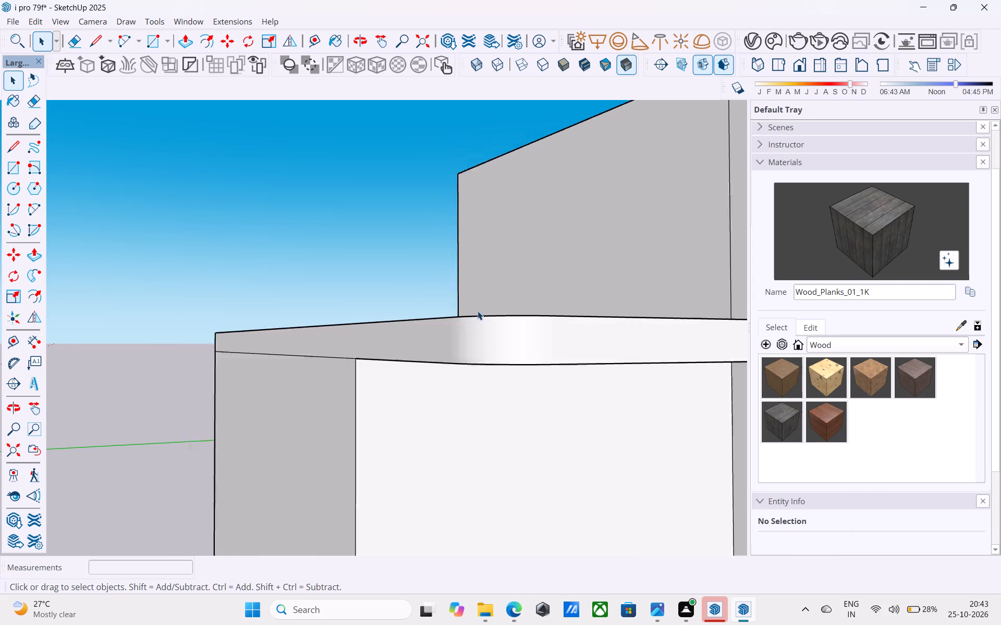
pyautogui.scroll(-9, 478, 311)
pyautogui.scroll(18, 479, 428)
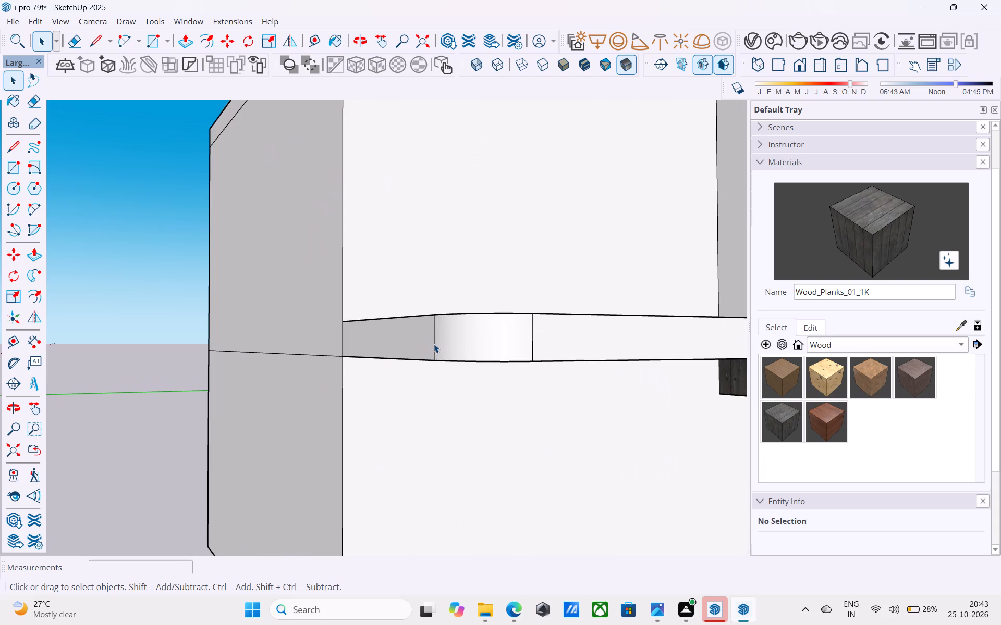
pyautogui.click(434, 344)
pyautogui.rightClick(434, 343)
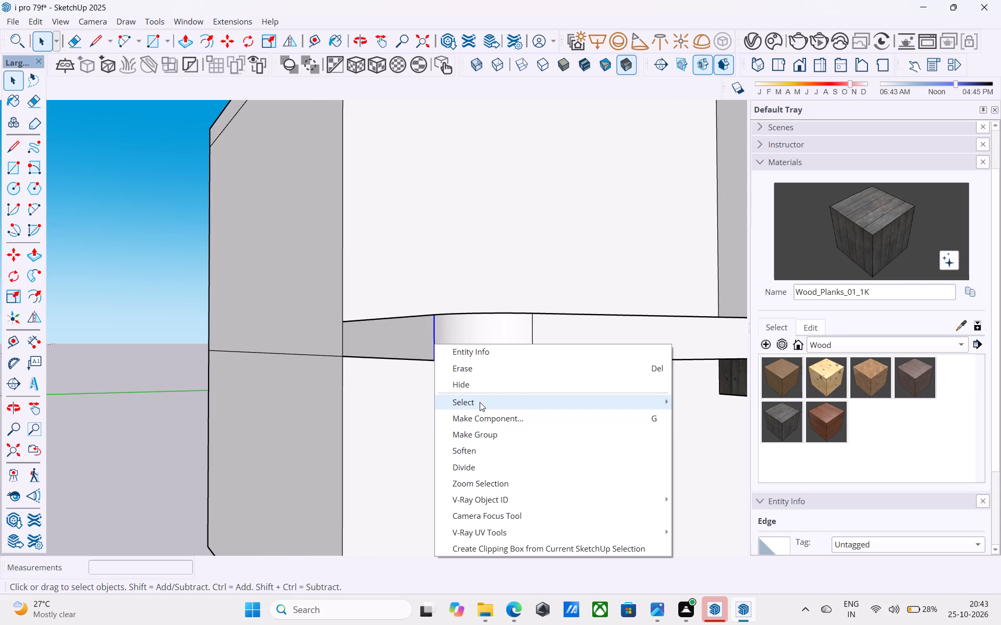
pyautogui.click(474, 386)
pyautogui.click(532, 347)
pyautogui.rightClick(532, 347)
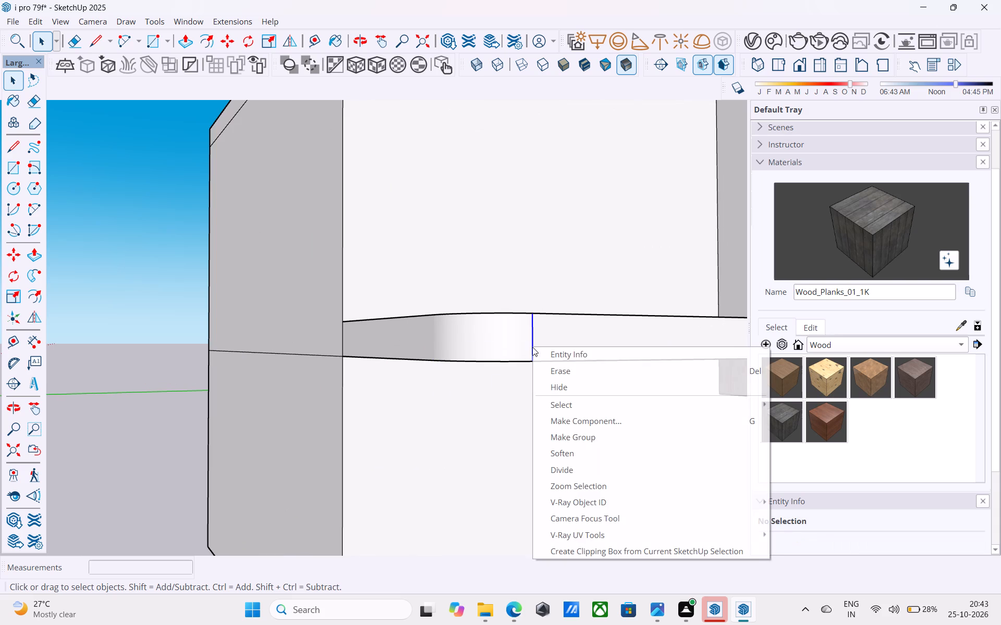
pyautogui.click(558, 391)
# Hide the seam edge at the lower bend on the slab loop's outer side facing the wood fins.
pyautogui.scroll(-17, 473, 370)
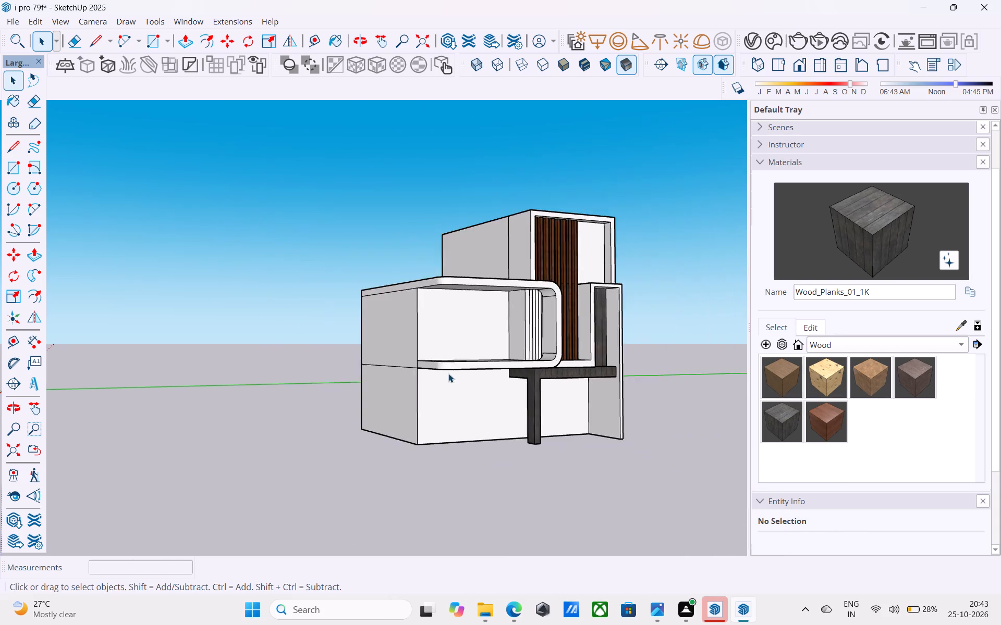
pyautogui.moveTo(448, 373); pyautogui.dragTo(370, 390, button='middle')
pyautogui.moveTo(365, 390); pyautogui.dragTo(360, 390, button='middle')
pyautogui.moveTo(499, 416); pyautogui.dragTo(303, 392, button='middle')
pyautogui.moveTo(499, 391); pyautogui.dragTo(398, 402, button='middle')
pyautogui.scroll(11, 537, 369)
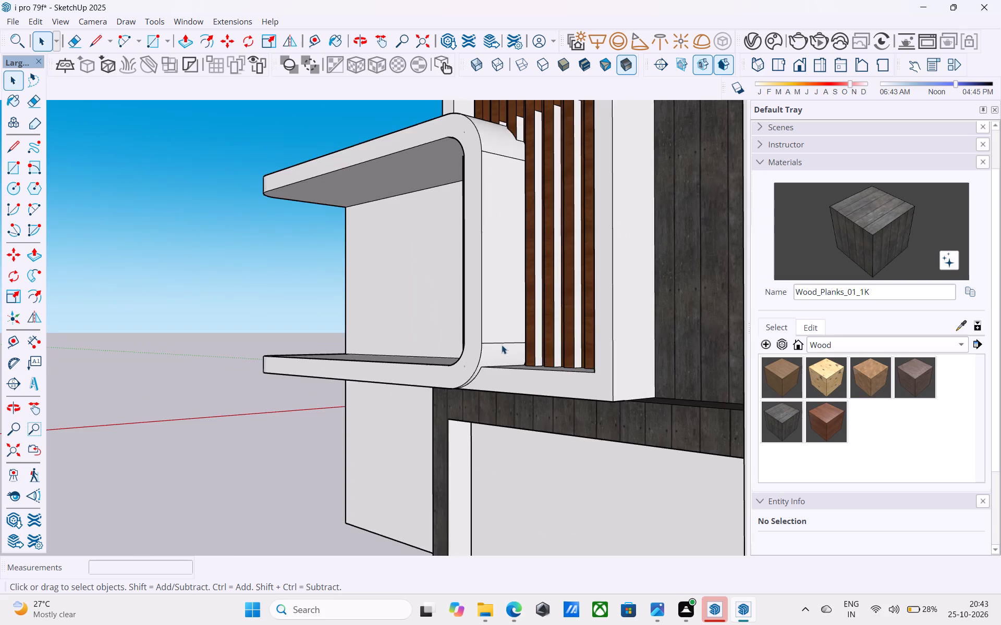
pyautogui.scroll(6, 502, 345)
pyautogui.click(498, 343)
pyautogui.rightClick(498, 343)
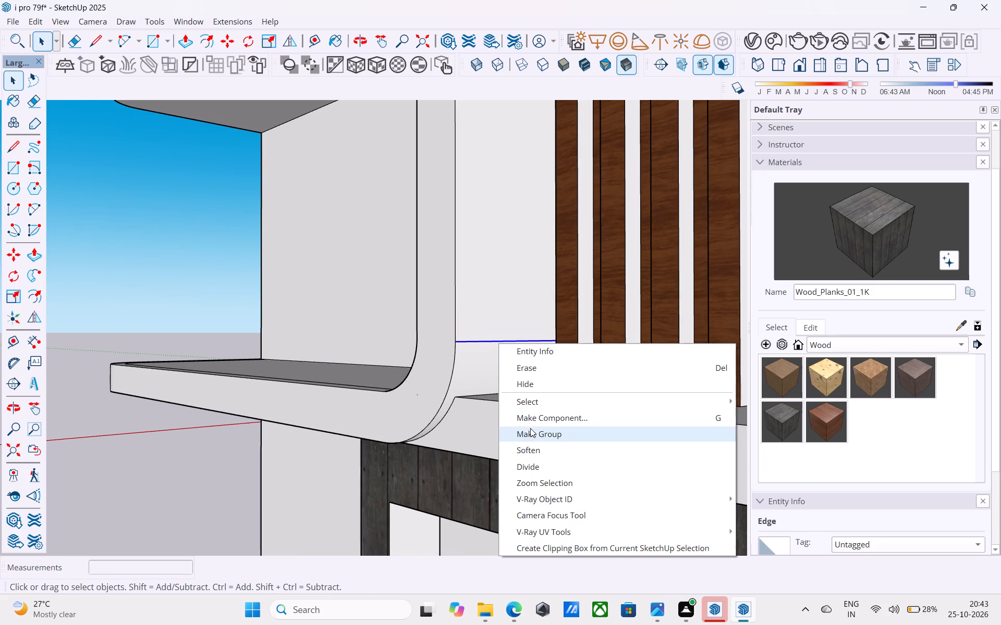
pyautogui.click(534, 380)
# Hide the two collinear seam edges where the balcony floor meets the slab loop's lower inner bend.
pyautogui.scroll(-5, 518, 376)
pyautogui.moveTo(471, 402); pyautogui.dragTo(590, 287, button='middle')
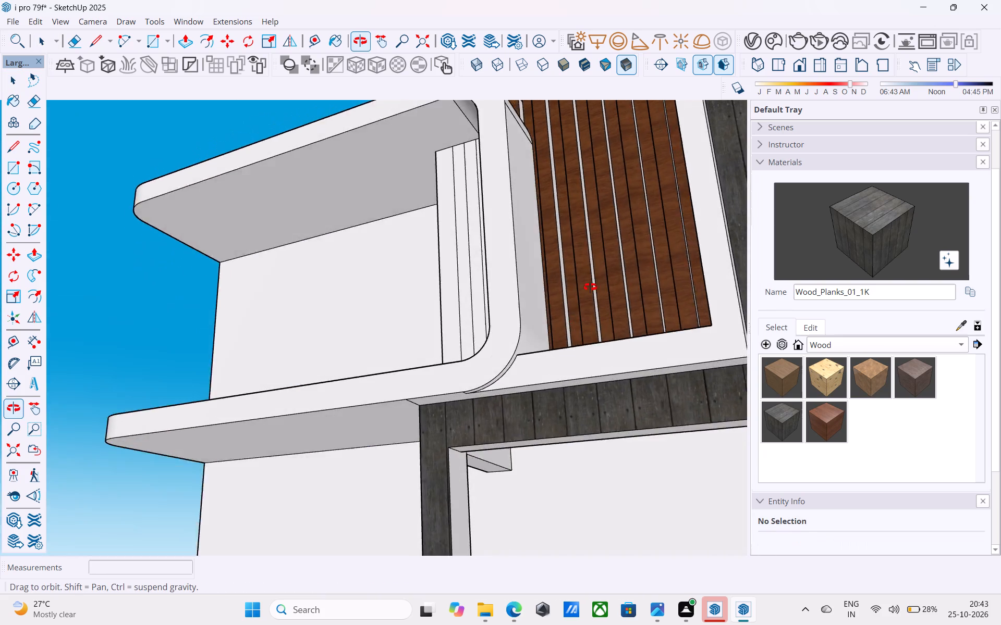
pyautogui.moveTo(590, 287); pyautogui.dragTo(744, 533, button='middle')
pyautogui.scroll(10, 519, 415)
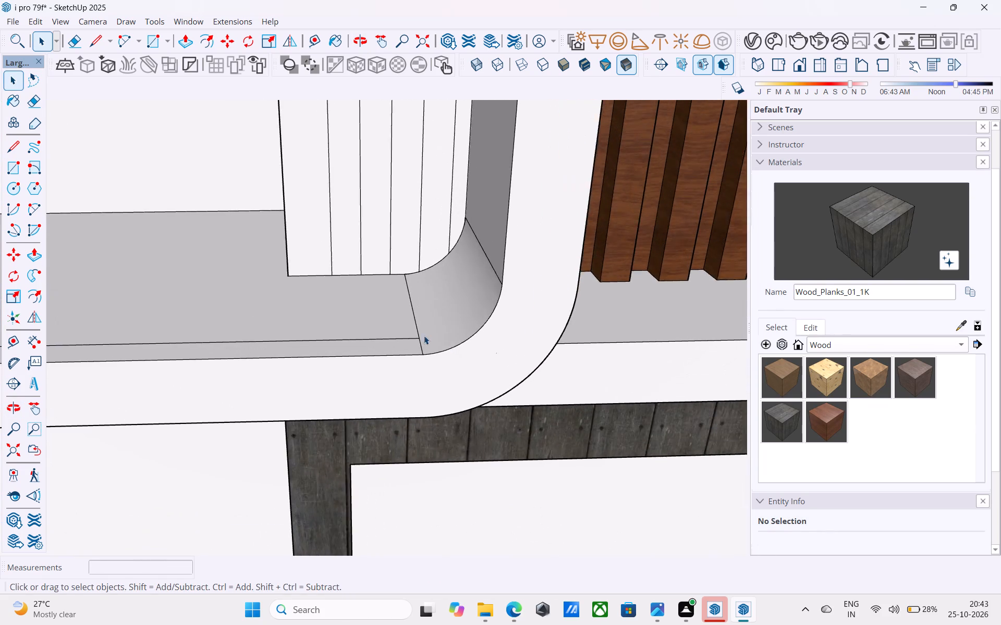
pyautogui.scroll(3, 424, 335)
pyautogui.click(417, 331)
pyautogui.click(414, 329)
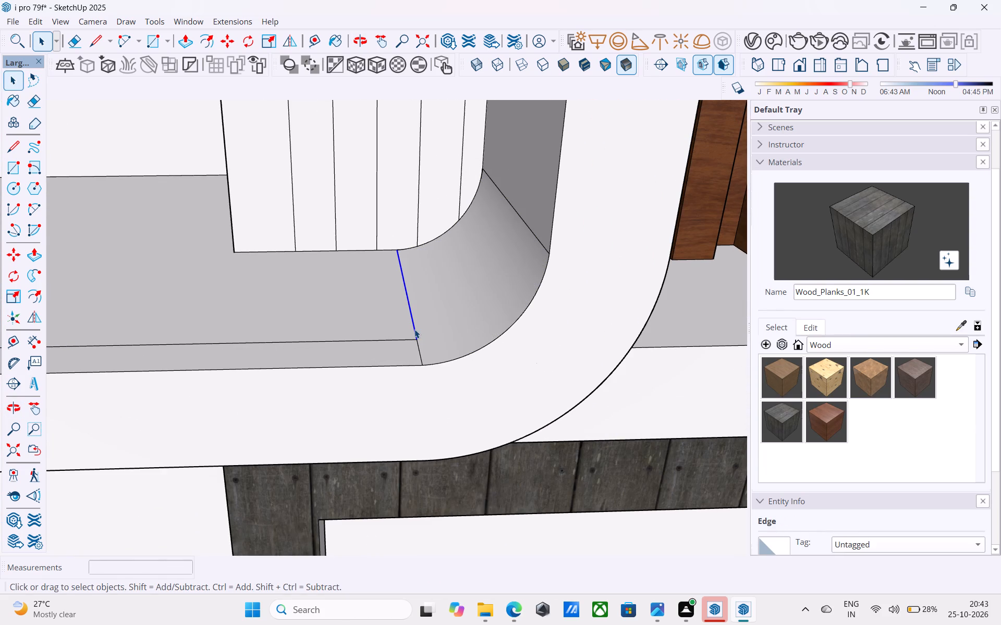
pyautogui.keyDown('shift'); pyautogui.click(418, 354); pyautogui.keyUp('shift')
pyautogui.keyDown('shift'); pyautogui.rightClick(419, 354); pyautogui.keyUp('shift')
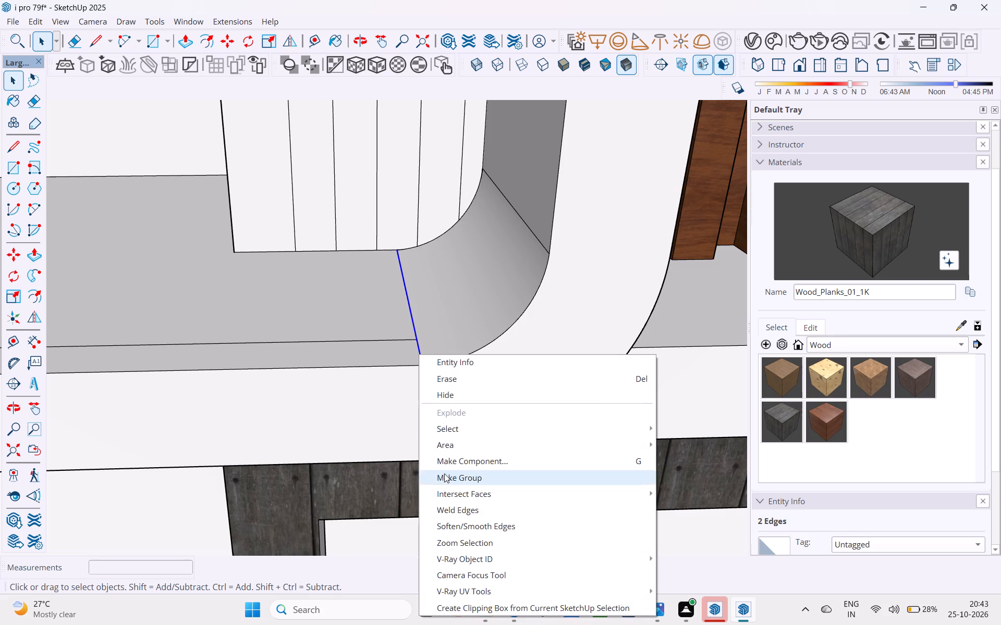
pyautogui.click(452, 392)
# Hide the seam edge where the slab loop's lower inner bend meets its upright inner face.
pyautogui.keyDown('shift'); pyautogui.moveTo(459, 382); pyautogui.dragTo(431, 410, button='middle'); pyautogui.keyUp('shift')
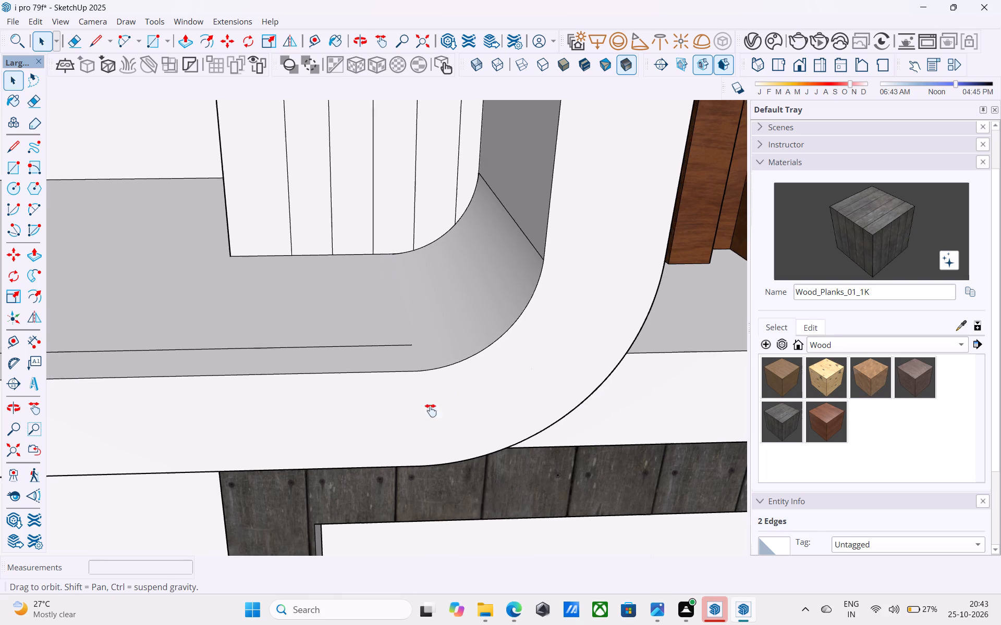
pyautogui.keyDown('shift'); pyautogui.moveTo(431, 410); pyautogui.dragTo(521, 404, button='middle'); pyautogui.keyUp('shift')
pyautogui.scroll(4, 512, 304)
pyautogui.click(554, 249)
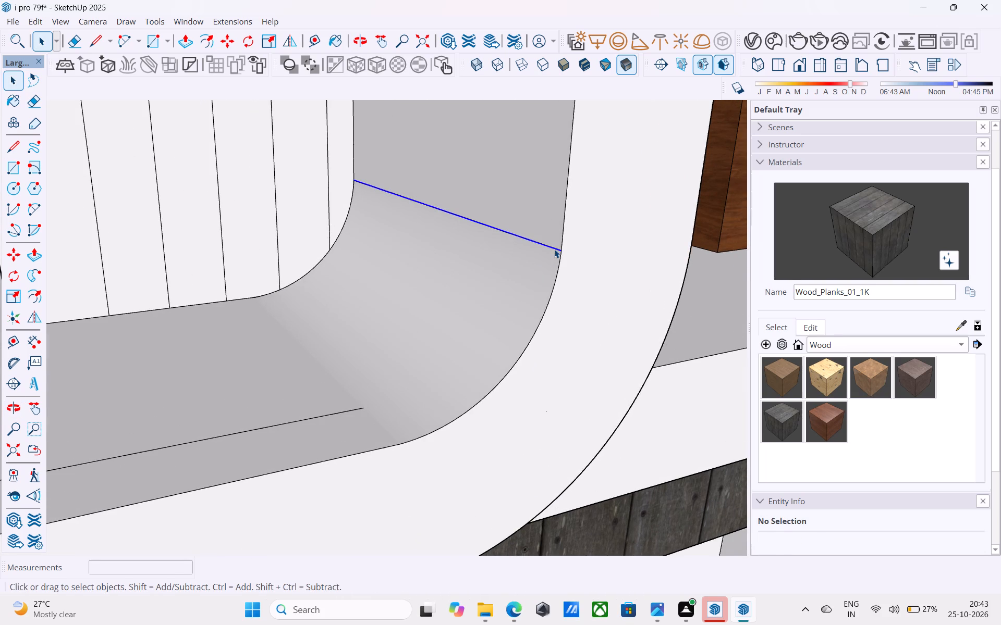
pyautogui.rightClick(555, 248)
pyautogui.click(578, 292)
pyautogui.scroll(-6, 540, 312)
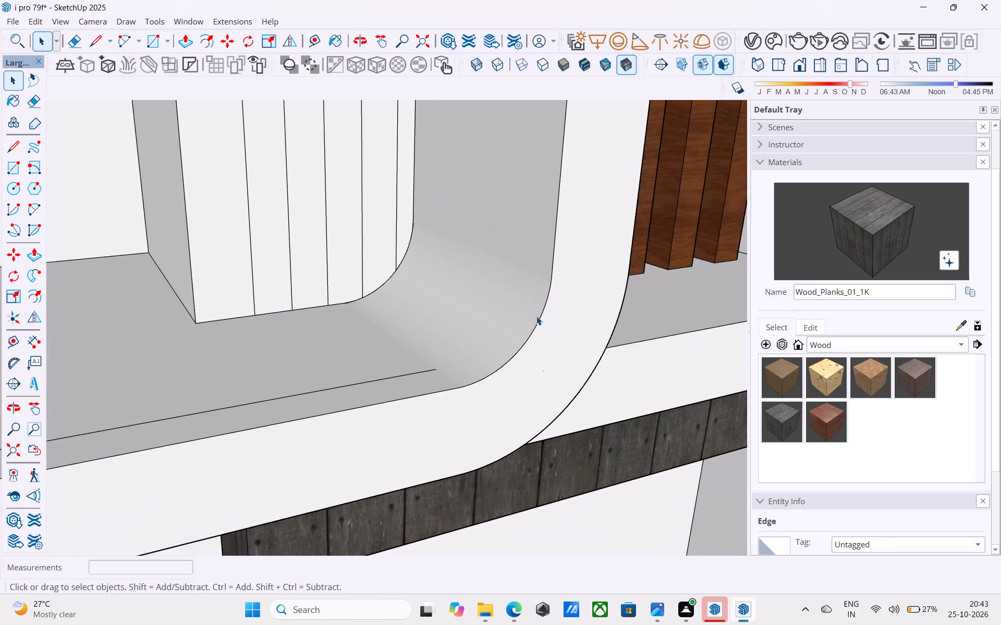
pyautogui.scroll(-20, 536, 316)
pyautogui.scroll(-1, 536, 316)
pyautogui.moveTo(521, 323); pyautogui.dragTo(532, 340, button='middle')
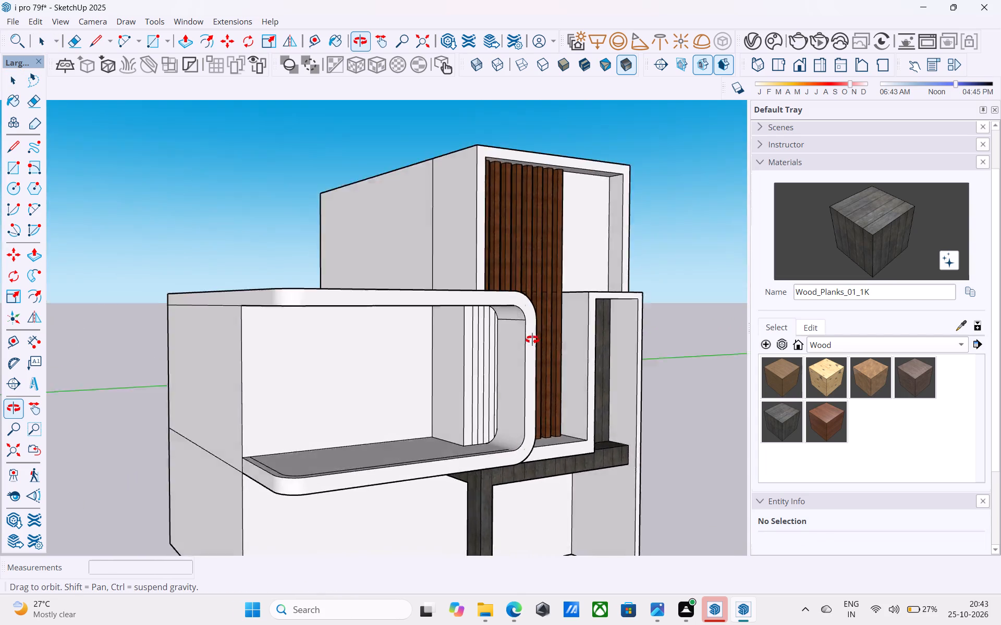
# Hide the two seam edges bounding the slab loop's upper inner bend beside the vertical white strips.
pyautogui.moveTo(532, 340); pyautogui.dragTo(532, 342, button='middle')
pyautogui.moveTo(533, 335); pyautogui.dragTo(534, 318, button='middle')
pyautogui.scroll(20, 527, 311)
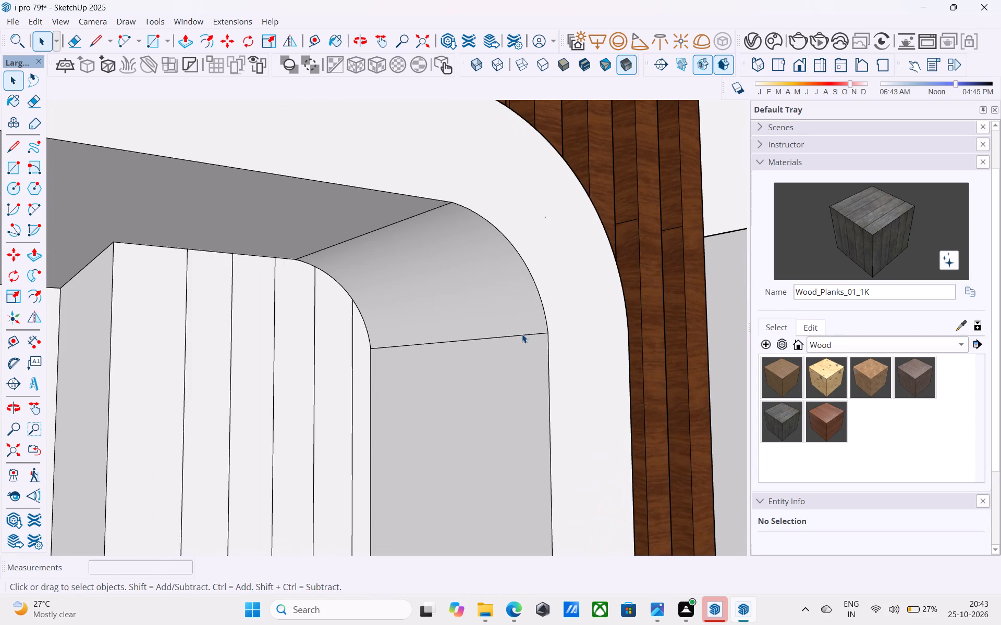
pyautogui.click(522, 334)
pyautogui.rightClick(522, 334)
pyautogui.click(546, 377)
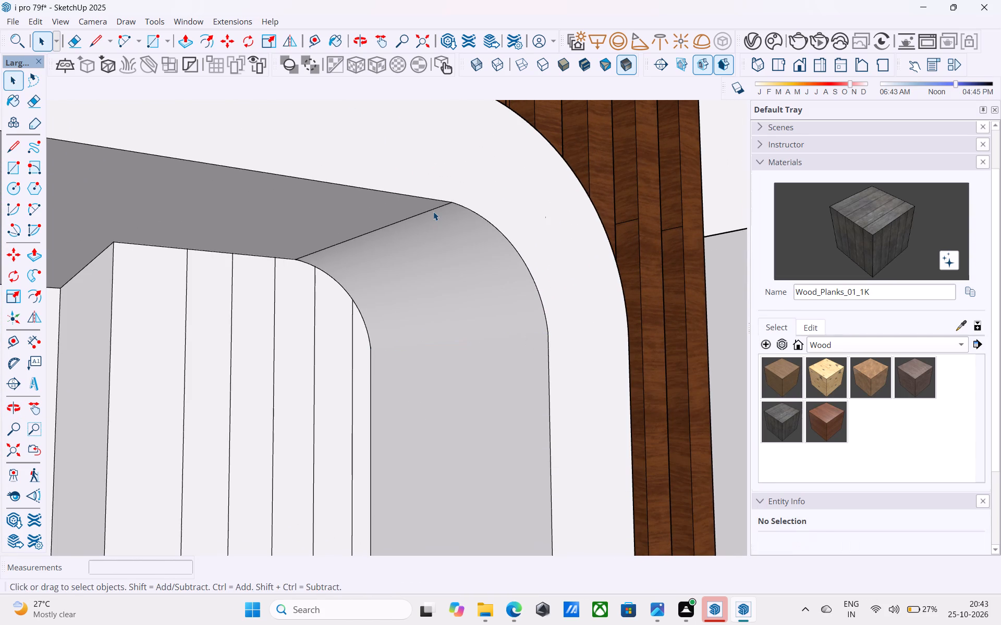
pyautogui.click(433, 211)
pyautogui.rightClick(433, 211)
pyautogui.click(469, 255)
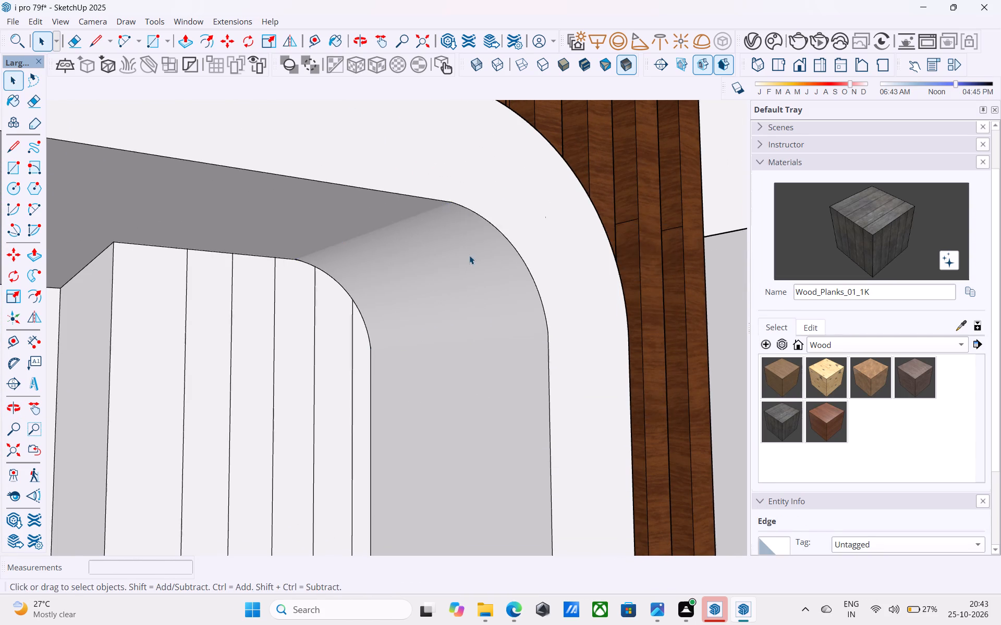
# Hide the two collinear seam edges where the slab loop's upper outer bend meets its flat top.
pyautogui.scroll(-3, 469, 257)
pyautogui.moveTo(468, 271); pyautogui.dragTo(217, 418, button='middle')
pyautogui.scroll(6, 309, 217)
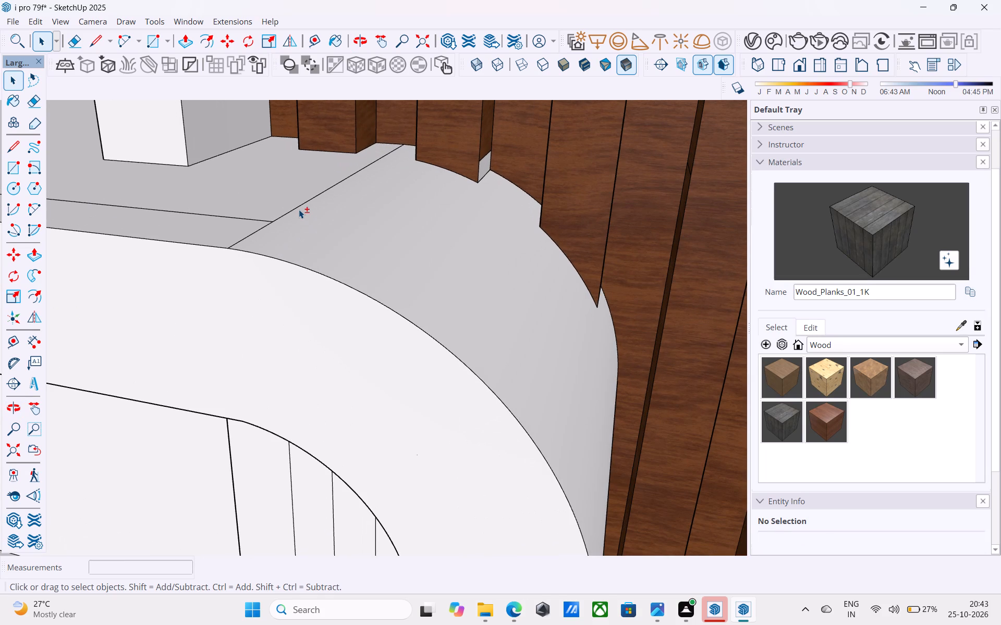
pyautogui.keyDown('shift'); pyautogui.click(297, 208); pyautogui.keyUp('shift')
pyautogui.keyDown('shift'); pyautogui.click(266, 224); pyautogui.keyUp('shift')
pyautogui.keyDown('shift'); pyautogui.rightClick(266, 224); pyautogui.keyUp('shift')
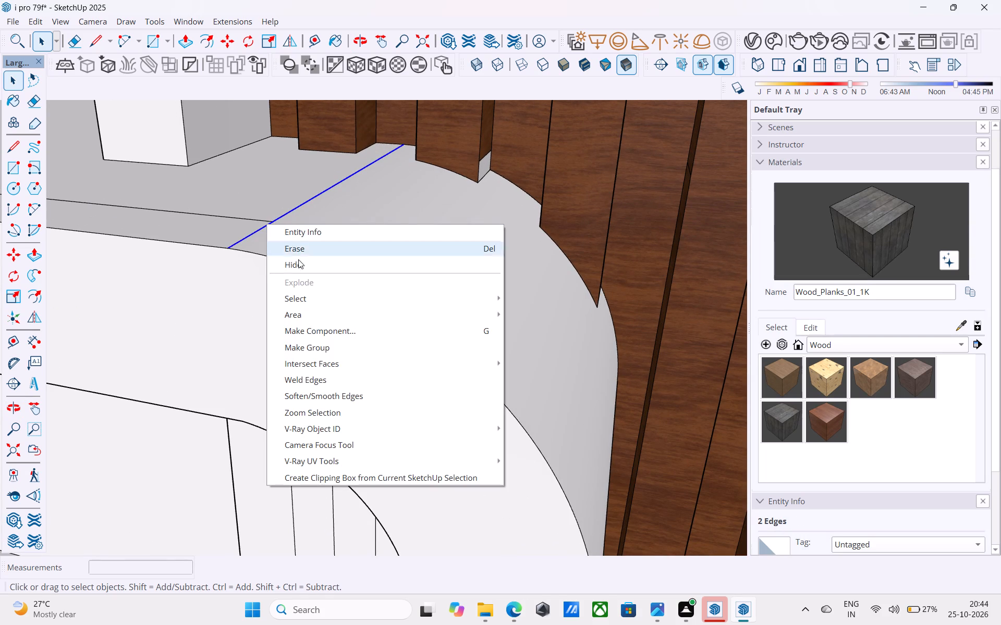
pyautogui.click(311, 267)
# Hide the seam edge where the slab loop's upper outer bend meets its upright outer side facing the wood fins.
pyautogui.scroll(-12, 324, 248)
pyautogui.moveTo(390, 342); pyautogui.dragTo(284, 318, button='middle')
pyautogui.scroll(6, 377, 370)
pyautogui.click(380, 361)
pyautogui.keyDown('shift'); pyautogui.rightClick(380, 361); pyautogui.keyUp('shift')
pyautogui.click(409, 404)
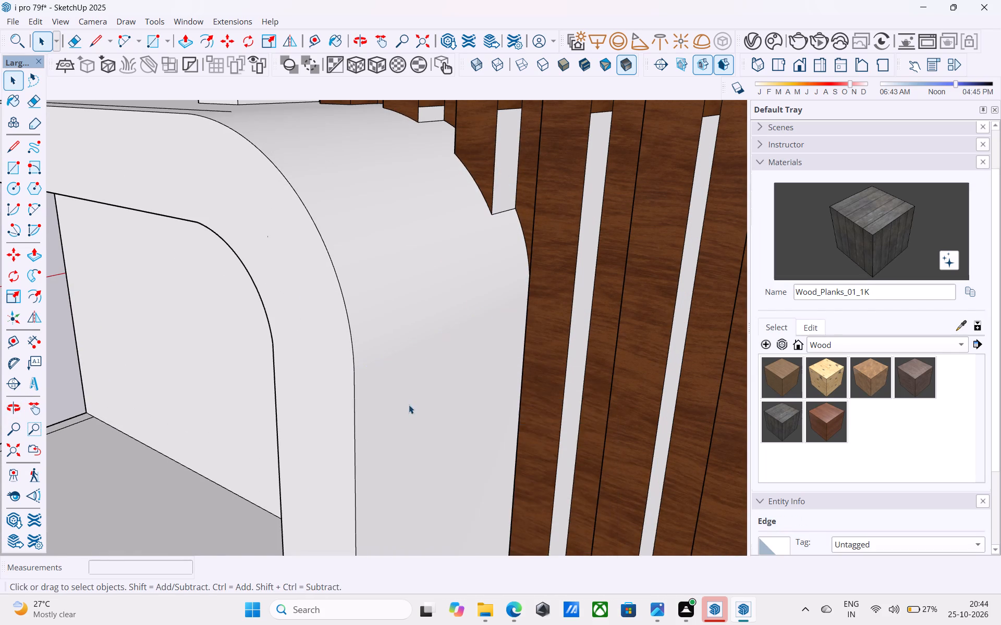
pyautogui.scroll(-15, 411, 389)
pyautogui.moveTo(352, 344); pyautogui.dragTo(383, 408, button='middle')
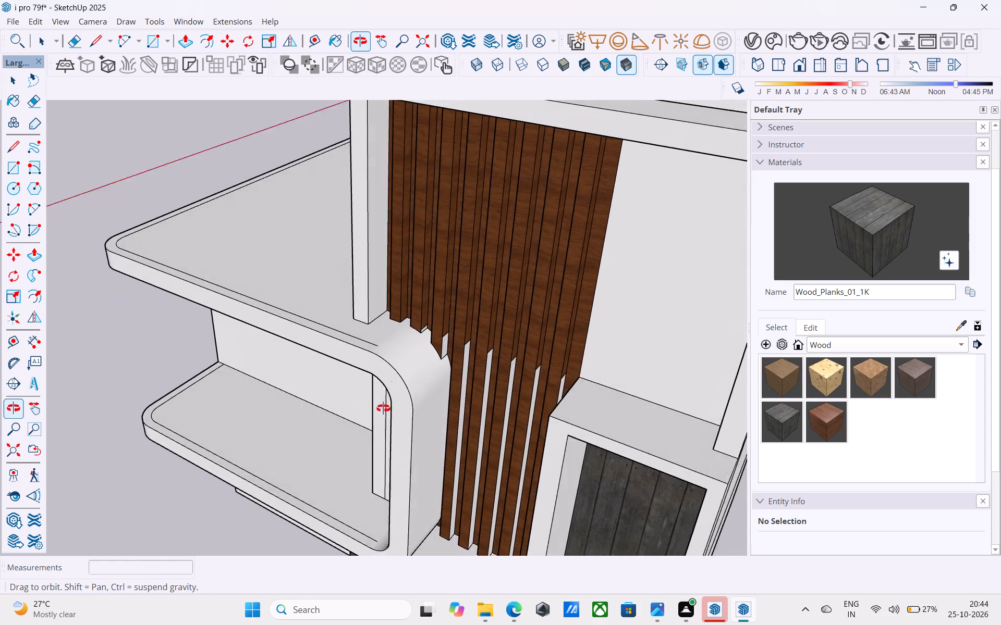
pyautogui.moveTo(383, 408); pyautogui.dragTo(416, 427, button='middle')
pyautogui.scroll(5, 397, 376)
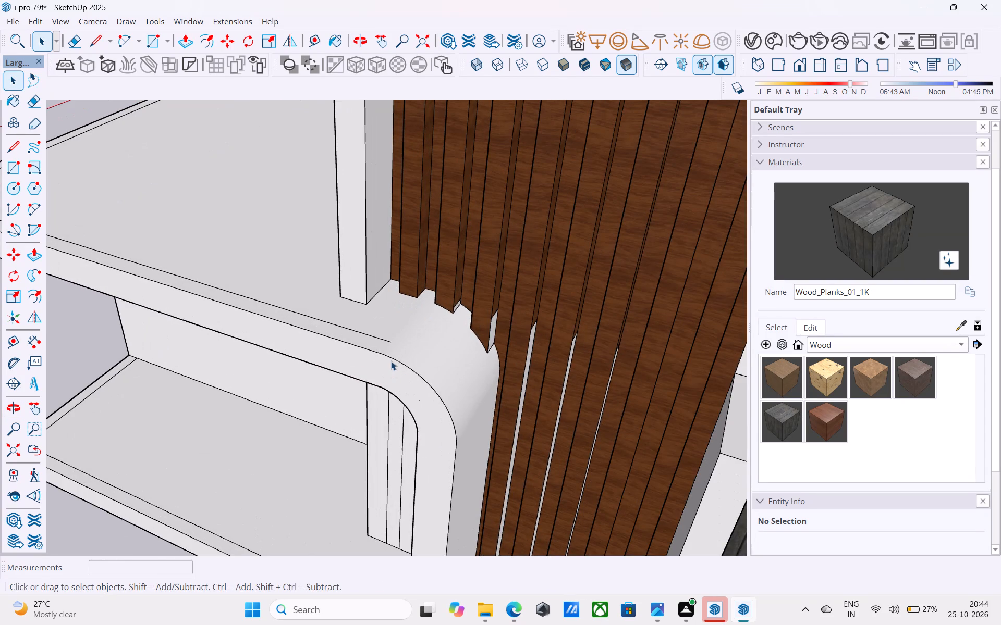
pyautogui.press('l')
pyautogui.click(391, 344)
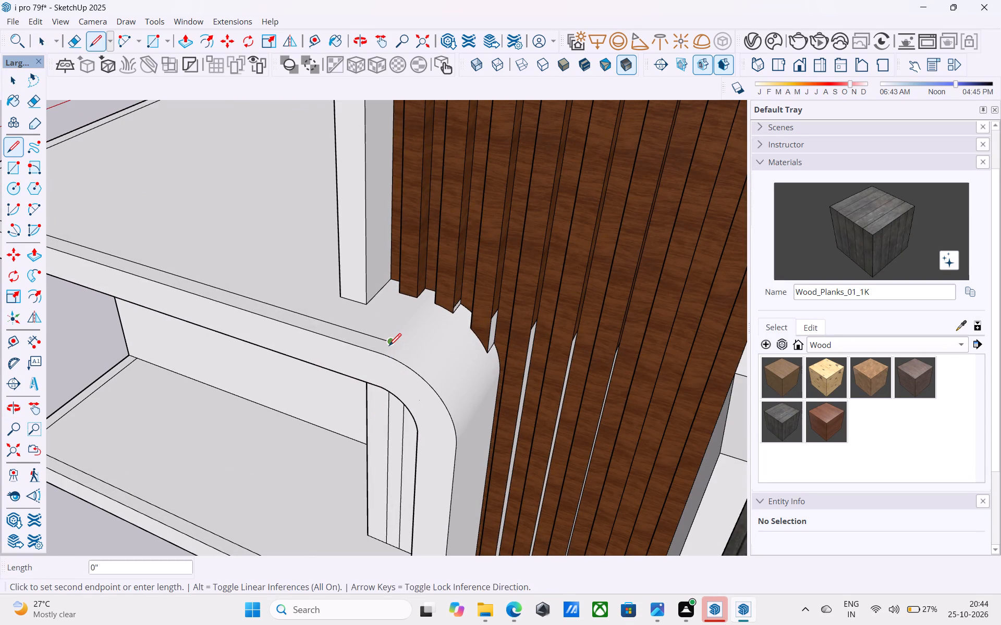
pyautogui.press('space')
# Examine the slab loop, balcony recess and wood-finned tower from several angles.
pyautogui.scroll(-11, 401, 340)
pyautogui.moveTo(388, 371); pyautogui.dragTo(584, 243, button='middle')
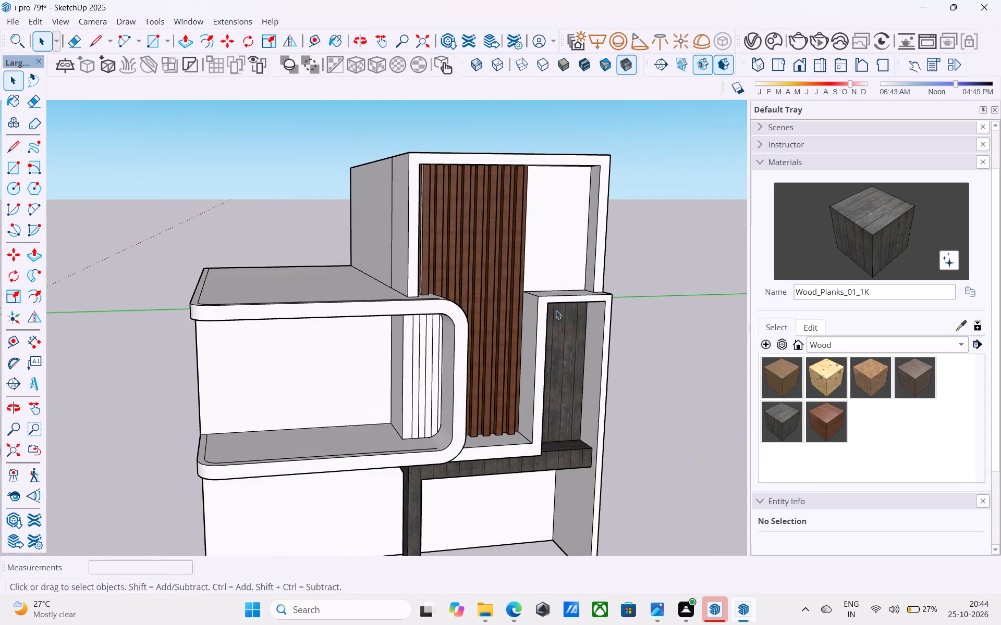
pyautogui.moveTo(485, 397); pyautogui.dragTo(309, 240, button='middle')
pyautogui.moveTo(307, 239); pyautogui.dragTo(716, 441, button='middle')
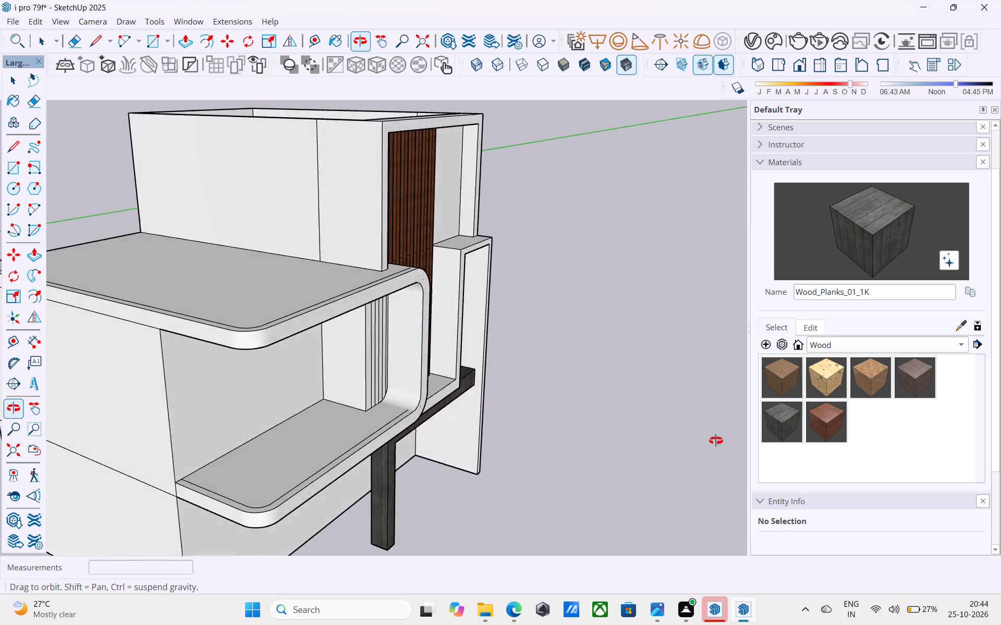
pyautogui.moveTo(716, 441); pyautogui.dragTo(396, 424, button='middle')
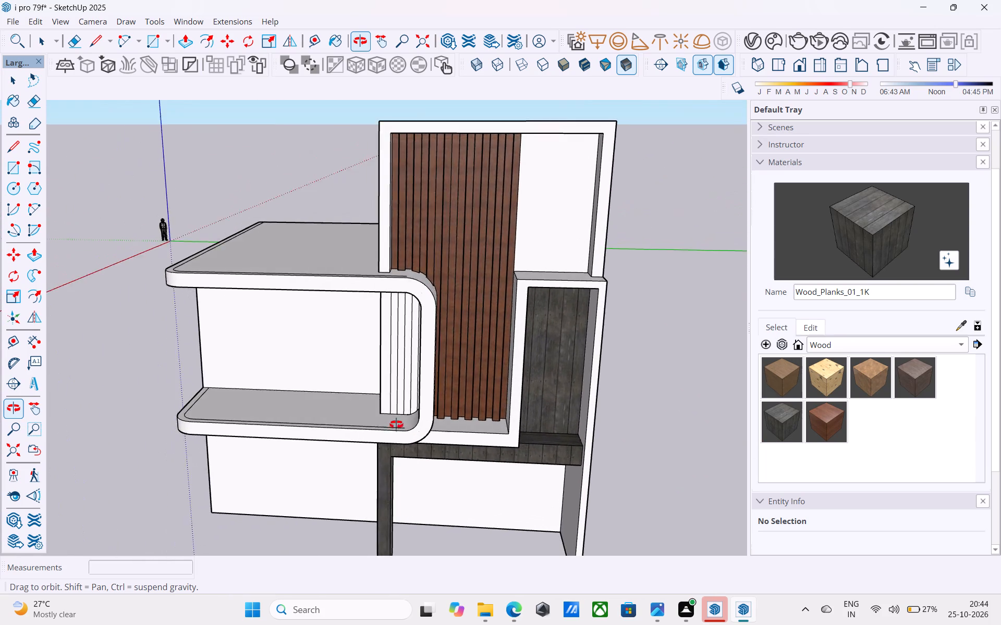
pyautogui.moveTo(396, 424); pyautogui.dragTo(429, 373, button='middle')
pyautogui.scroll(6, 428, 373)
pyautogui.scroll(-5, 409, 374)
pyautogui.keyDown('shift'); pyautogui.moveTo(406, 378); pyautogui.dragTo(408, 409, button='middle'); pyautogui.keyUp('shift')
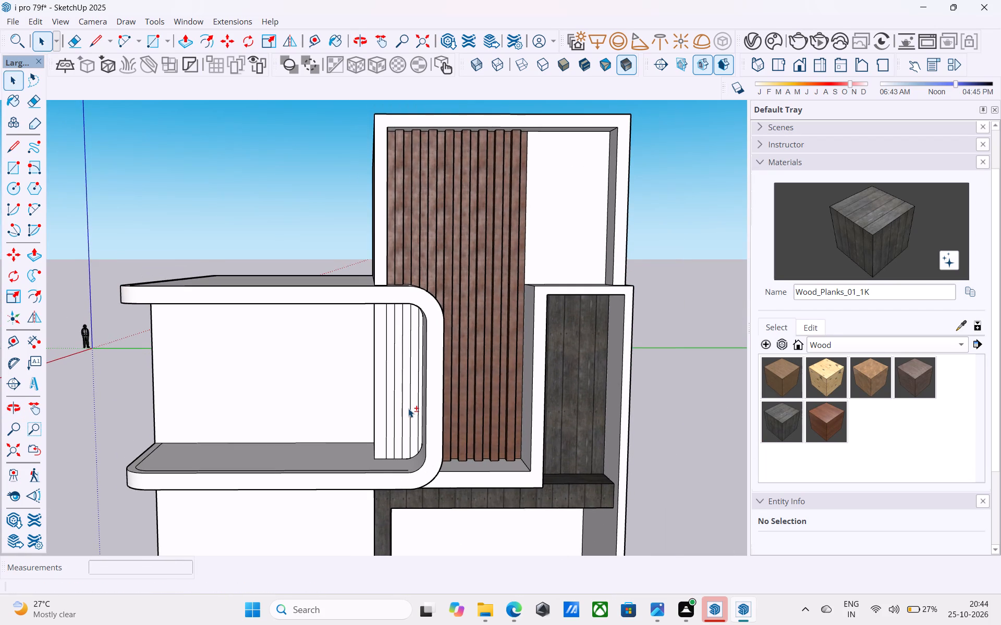
pyautogui.scroll(1, 408, 408)
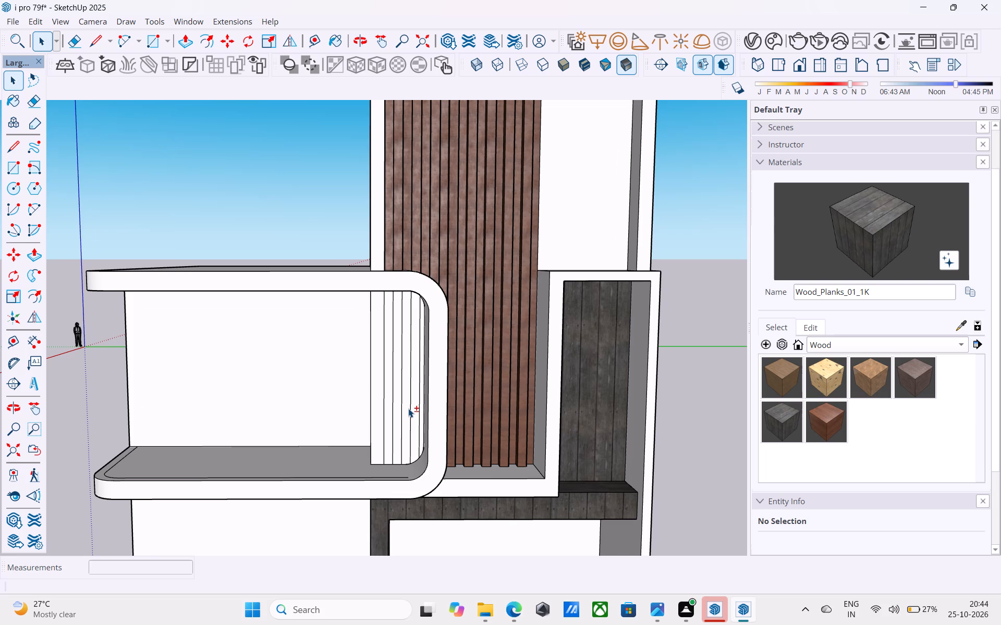
pyautogui.scroll(5, 408, 408)
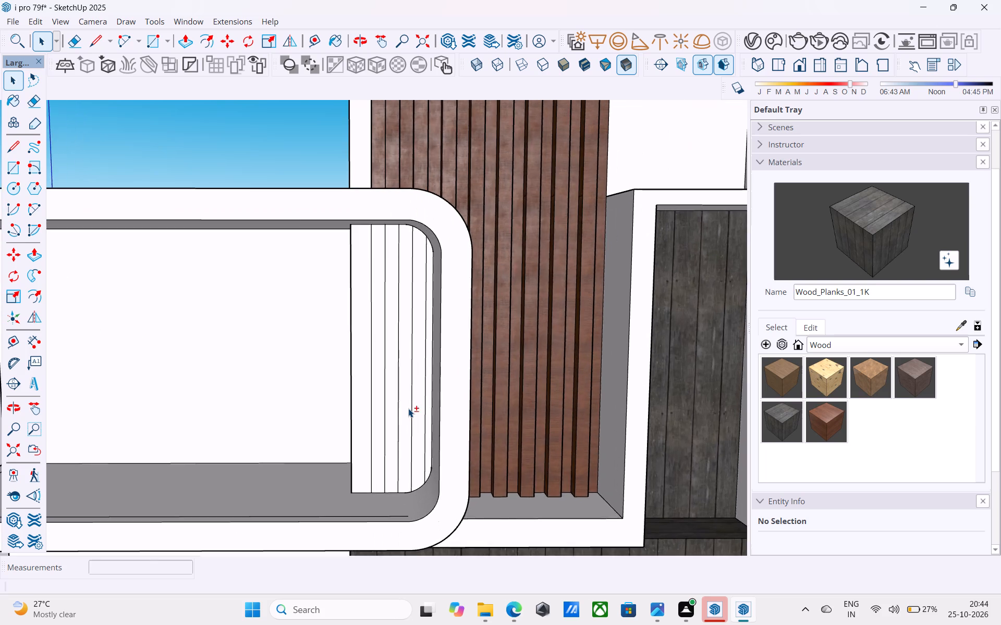
pyautogui.moveTo(408, 408); pyautogui.dragTo(478, 399, button='middle')
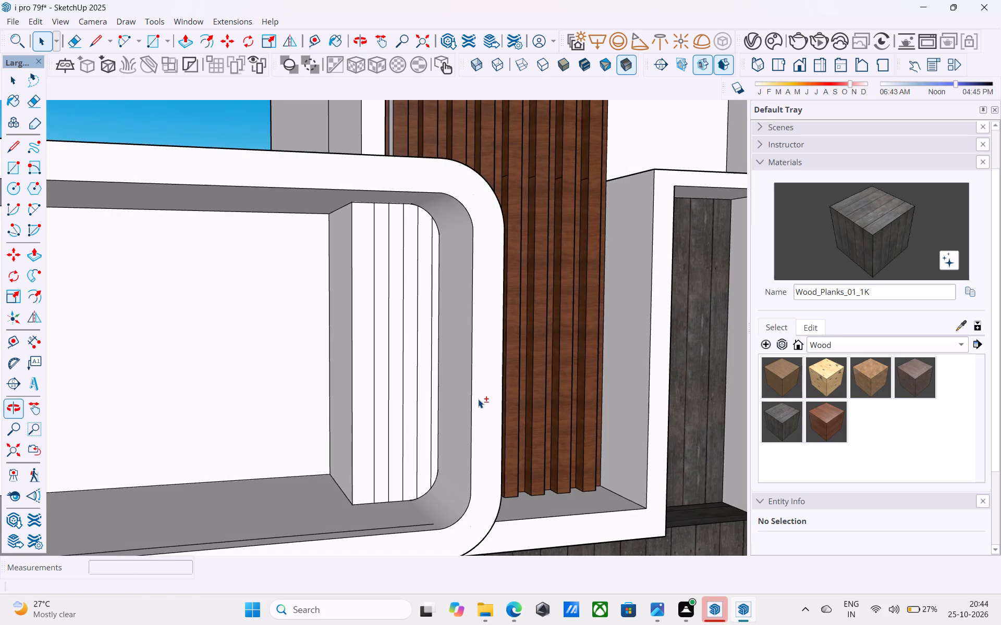
pyautogui.scroll(-6, 480, 396)
pyautogui.moveTo(480, 396); pyautogui.dragTo(425, 413, button='middle')
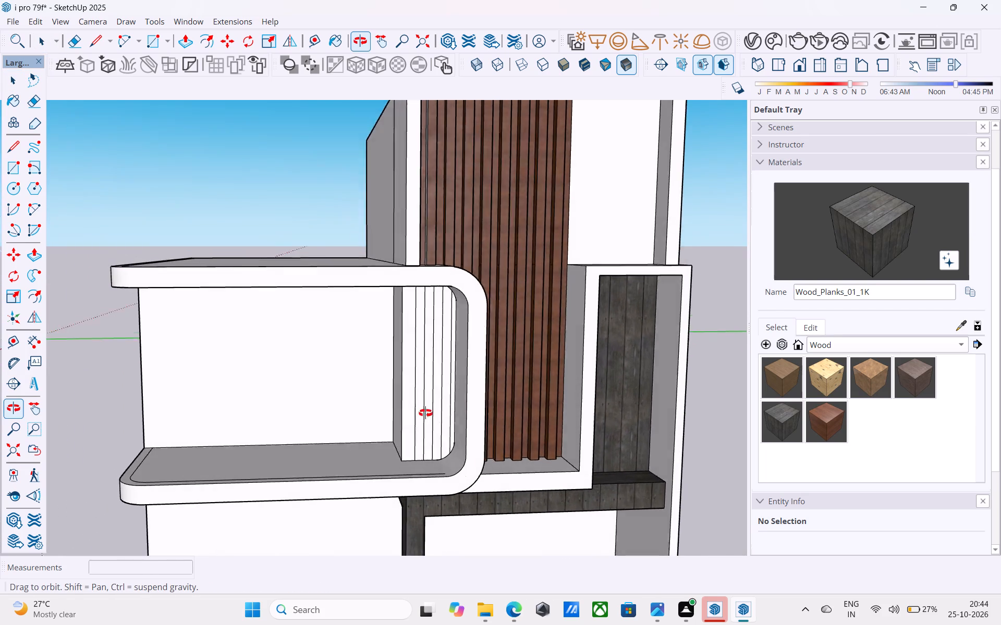
pyautogui.moveTo(425, 413); pyautogui.dragTo(375, 412, button='middle')
pyautogui.scroll(2, 355, 354)
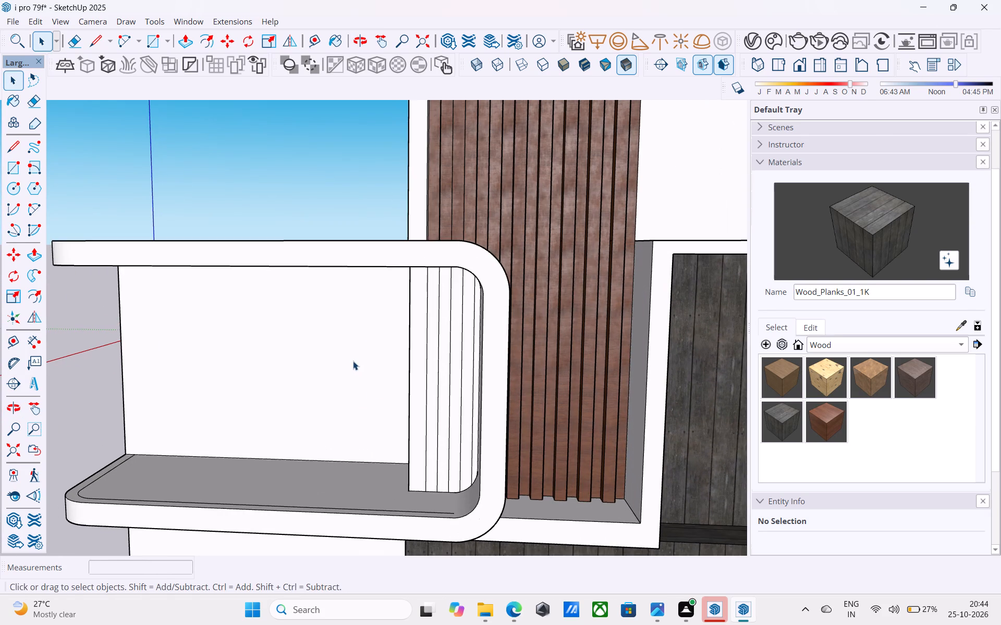
# Copy the vertical corner edge of the balcony recess 5' along the back wall, away from the white strips.
pyautogui.moveTo(353, 361); pyautogui.dragTo(573, 387, button='middle')
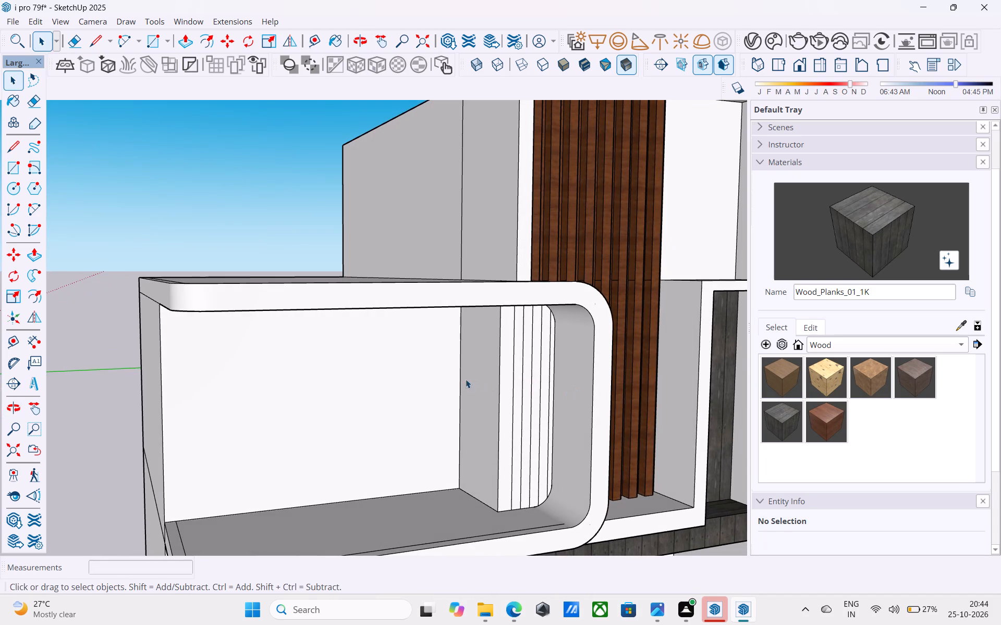
pyautogui.click(460, 380)
pyautogui.keyDown('shift'); pyautogui.moveTo(480, 397); pyautogui.dragTo(498, 326, button='middle'); pyautogui.keyUp('shift')
pyautogui.press('m')
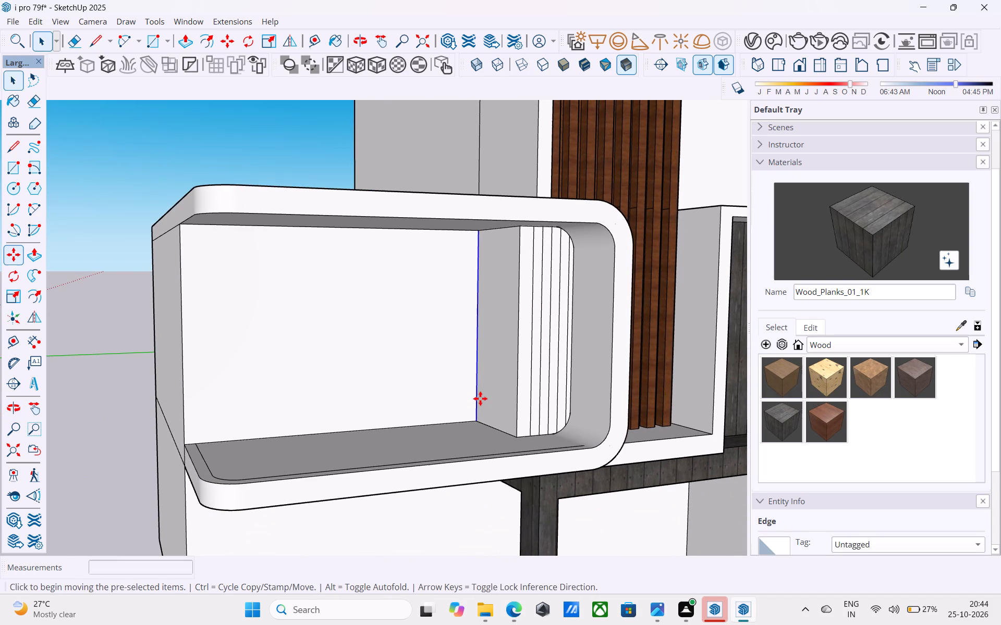
pyautogui.click(473, 423)
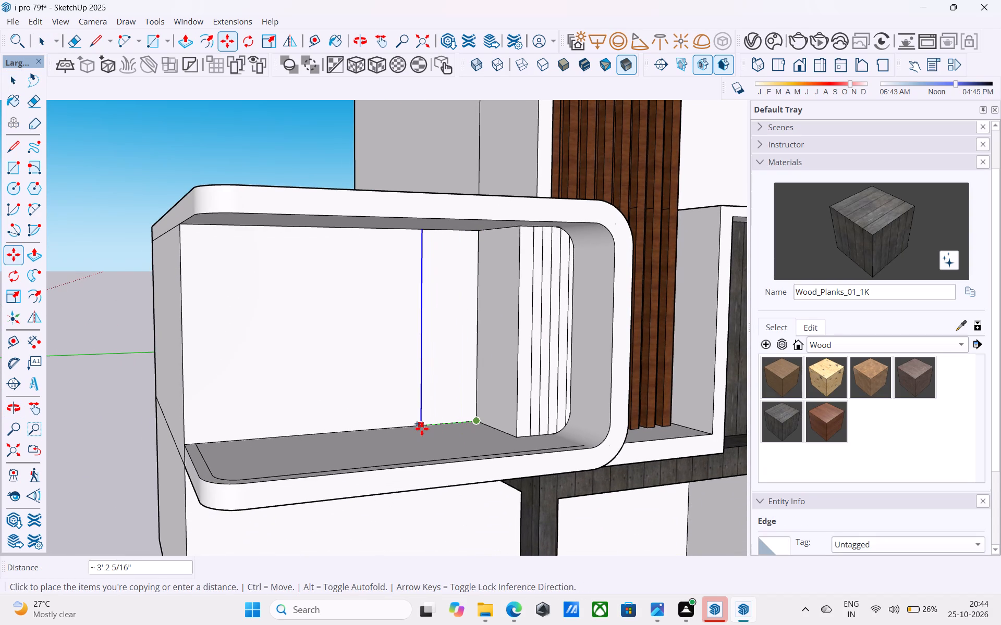
pyautogui.write("6'")
pyautogui.press('Return')
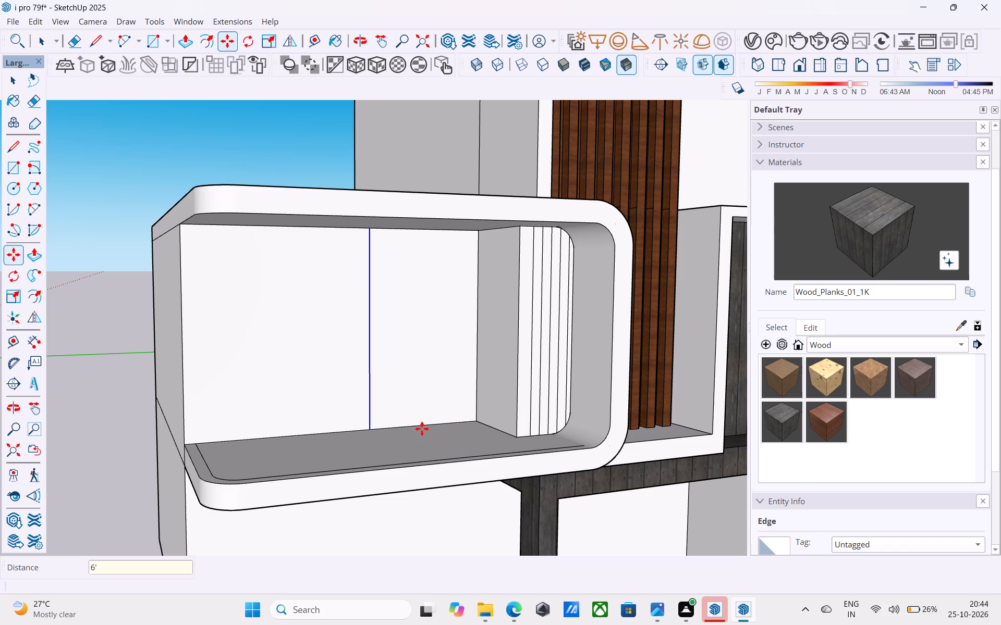
pyautogui.write("5'")
pyautogui.press('Return')
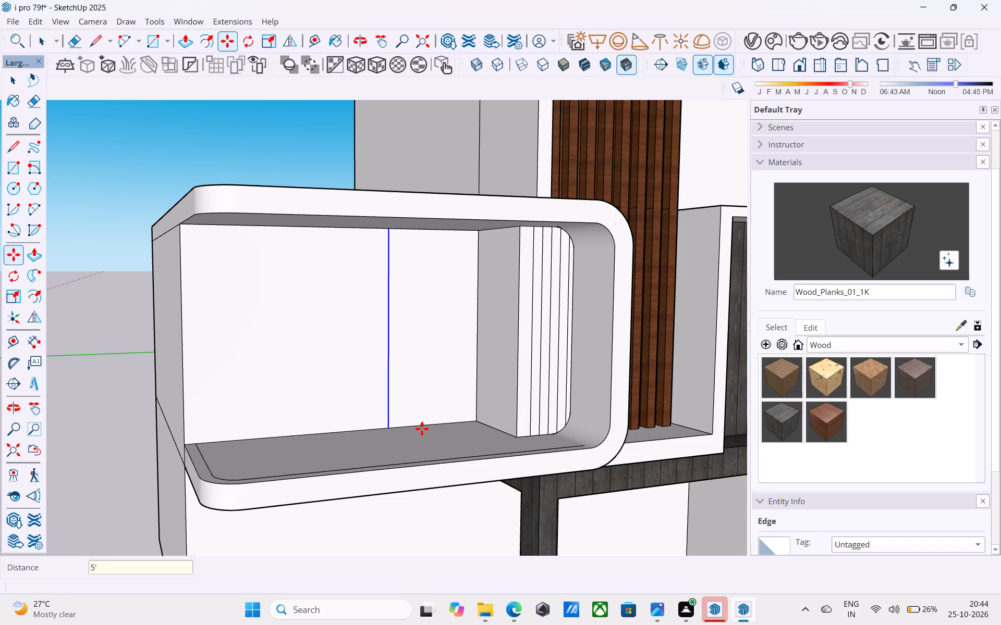
pyautogui.press('space')
# Offset the outline of the larger back-wall face in the balcony recess 1' inward.
pyautogui.scroll(2, 422, 429)
pyautogui.scroll(-5, 437, 415)
pyautogui.moveTo(431, 415); pyautogui.dragTo(410, 411, button='middle')
pyautogui.click(331, 366)
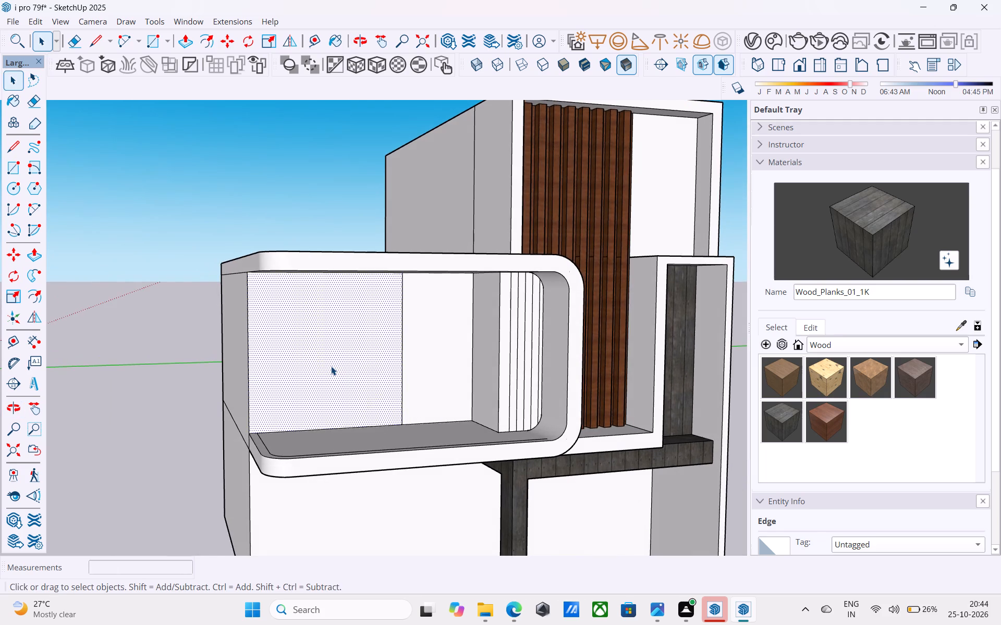
pyautogui.scroll(2, 331, 366)
pyautogui.press('f')
pyautogui.click(330, 365)
pyautogui.write("1'")
pyautogui.press('Return')
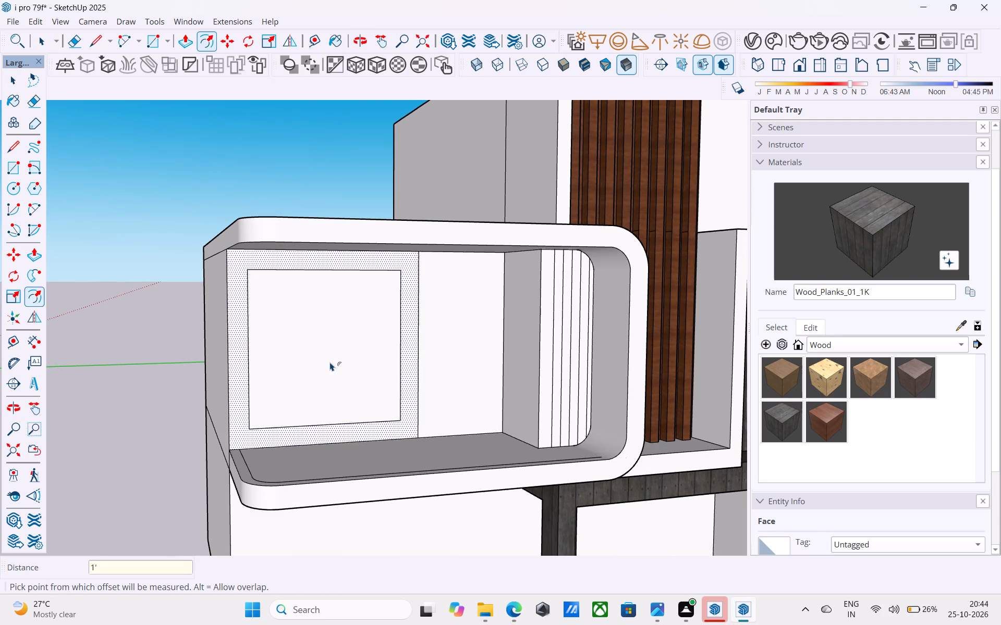
pyautogui.press('space')
# Extend both sides of the inset outline down to the balcony floor and erase its bottom edge to form a floor-level opening.
pyautogui.press('l')
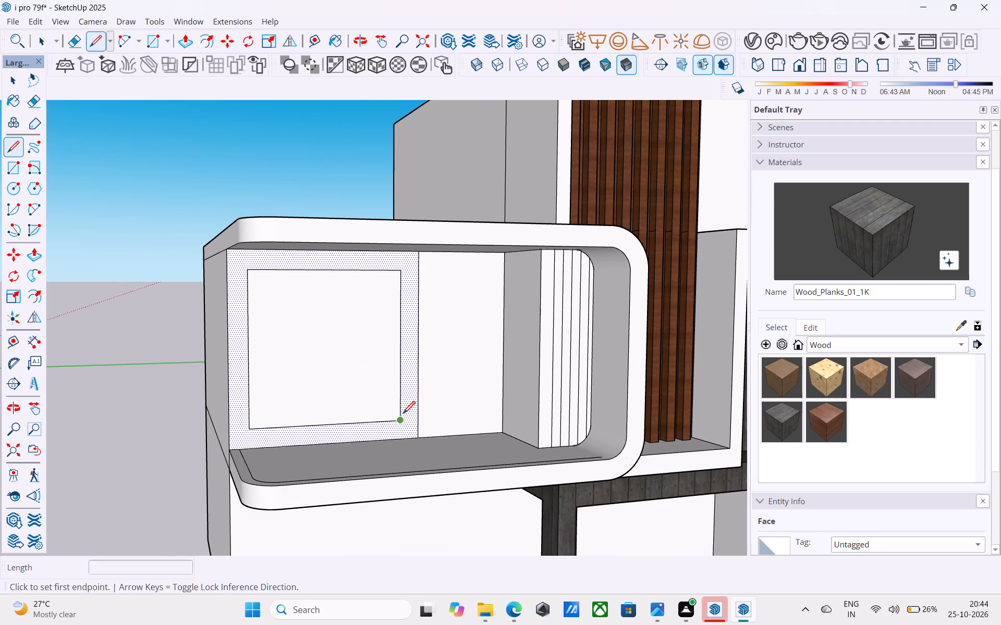
pyautogui.click(403, 415)
pyautogui.click(401, 441)
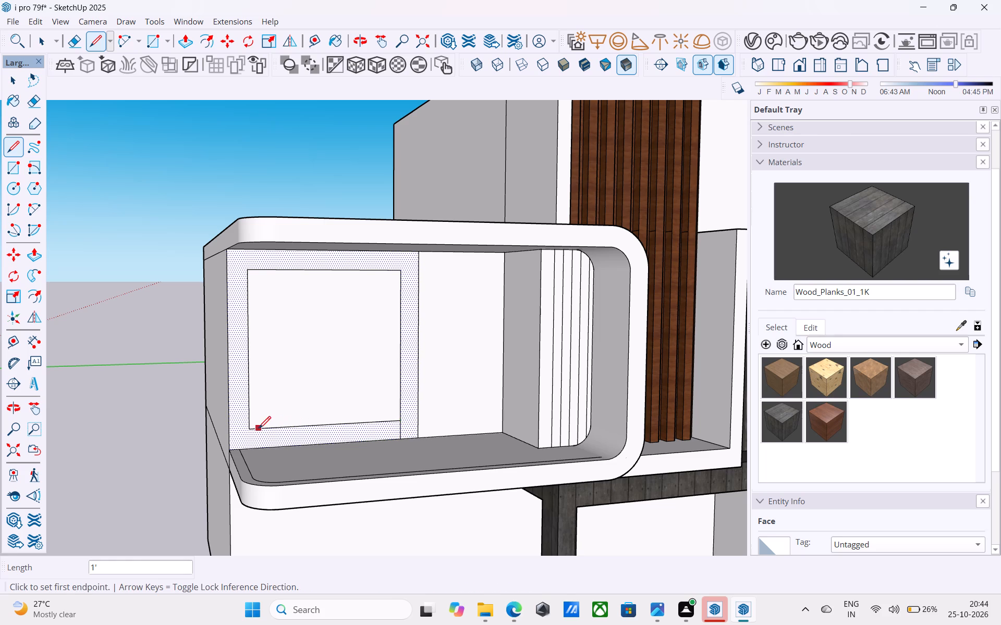
pyautogui.click(254, 431)
pyautogui.click(252, 449)
pyautogui.press('e')
pyautogui.moveTo(288, 442); pyautogui.dragTo(290, 424)
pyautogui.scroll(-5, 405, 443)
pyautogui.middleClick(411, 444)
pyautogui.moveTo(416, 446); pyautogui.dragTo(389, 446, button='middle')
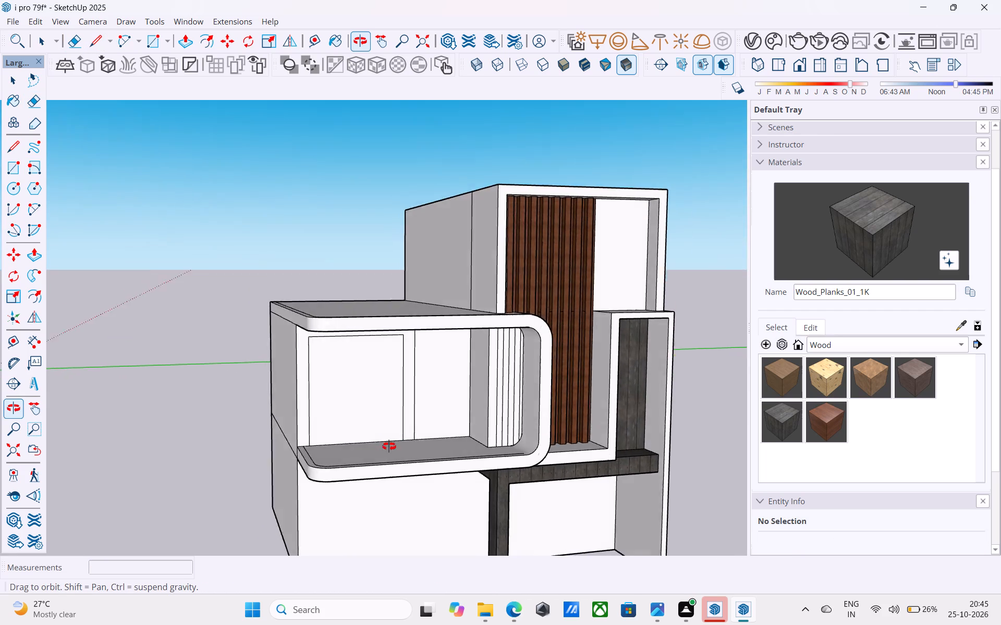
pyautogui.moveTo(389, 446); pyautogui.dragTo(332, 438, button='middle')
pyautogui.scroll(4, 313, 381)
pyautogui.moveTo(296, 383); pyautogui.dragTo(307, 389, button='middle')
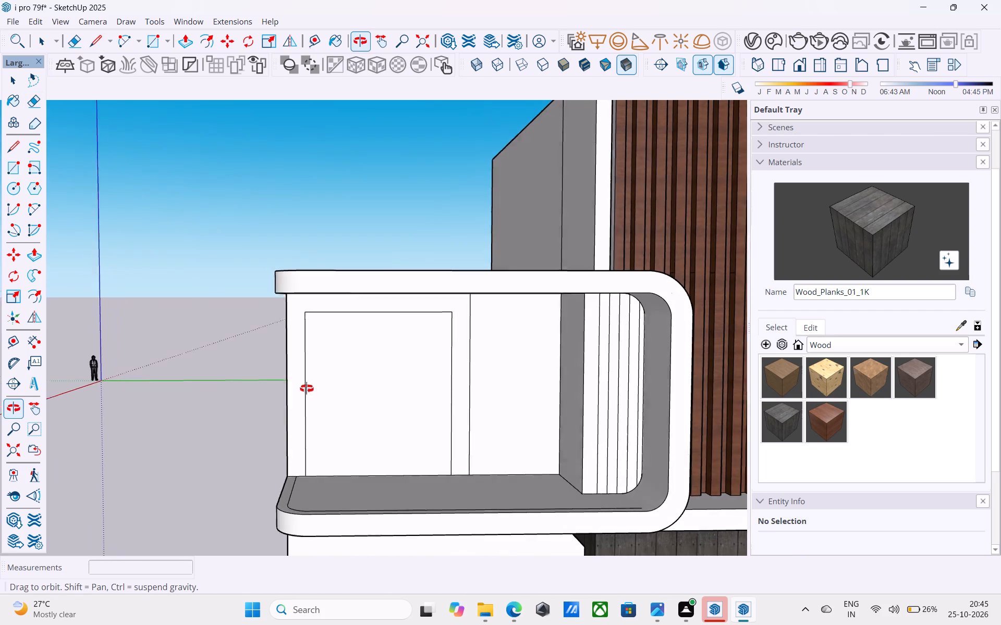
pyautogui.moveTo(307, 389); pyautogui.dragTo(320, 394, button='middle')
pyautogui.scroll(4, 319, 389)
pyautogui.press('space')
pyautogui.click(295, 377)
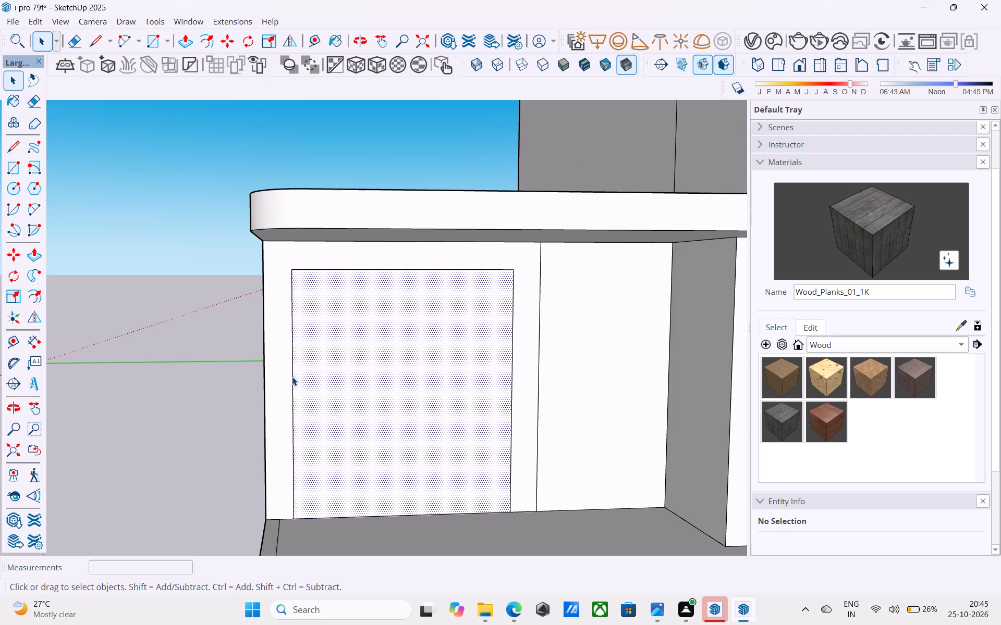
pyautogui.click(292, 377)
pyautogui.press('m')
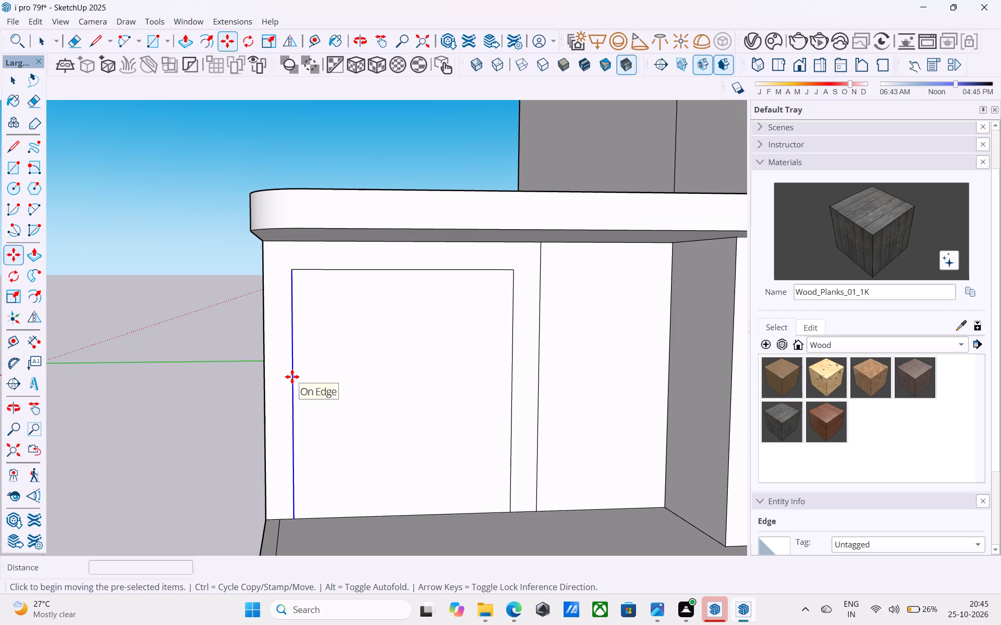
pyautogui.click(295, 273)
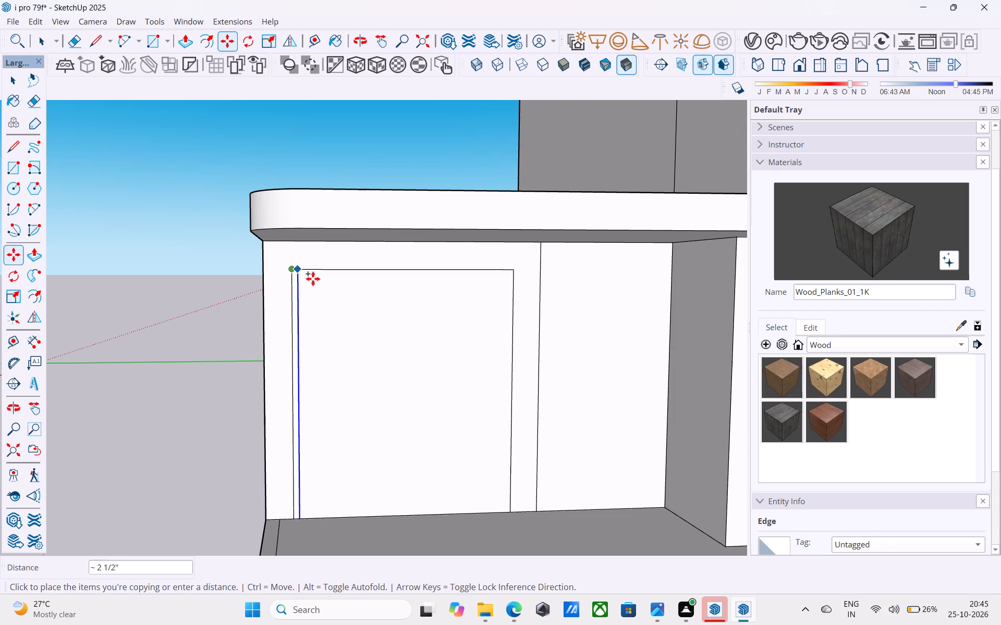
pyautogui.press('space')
# Offset the outline of the balcony opening face 3" inward to make a frame.
pyautogui.click(392, 360)
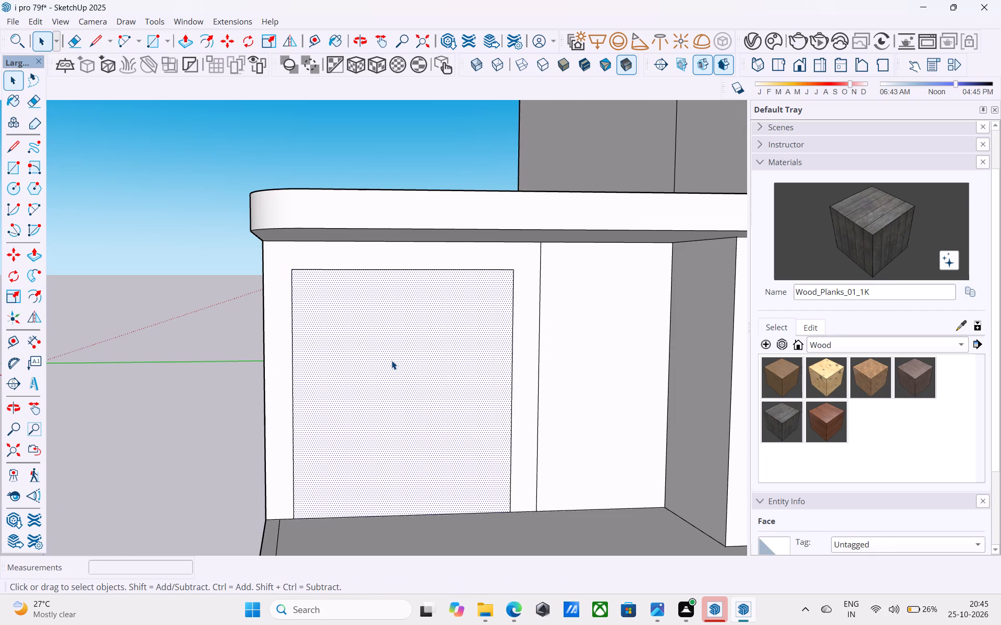
pyautogui.press('f')
pyautogui.click(392, 360)
pyautogui.press('3')
pyautogui.hotkey('shift', '"')
pyautogui.press('Return')
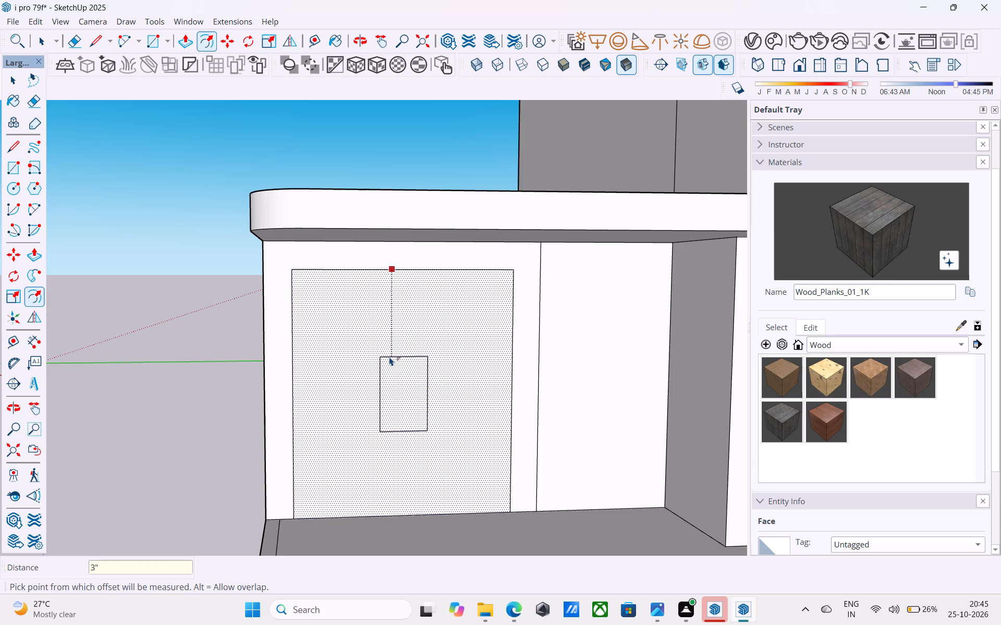
pyautogui.press('space')
# Erase the bottom edge of the inner frame outline and extend both of its sides down to the balcony floor.
pyautogui.press('e')
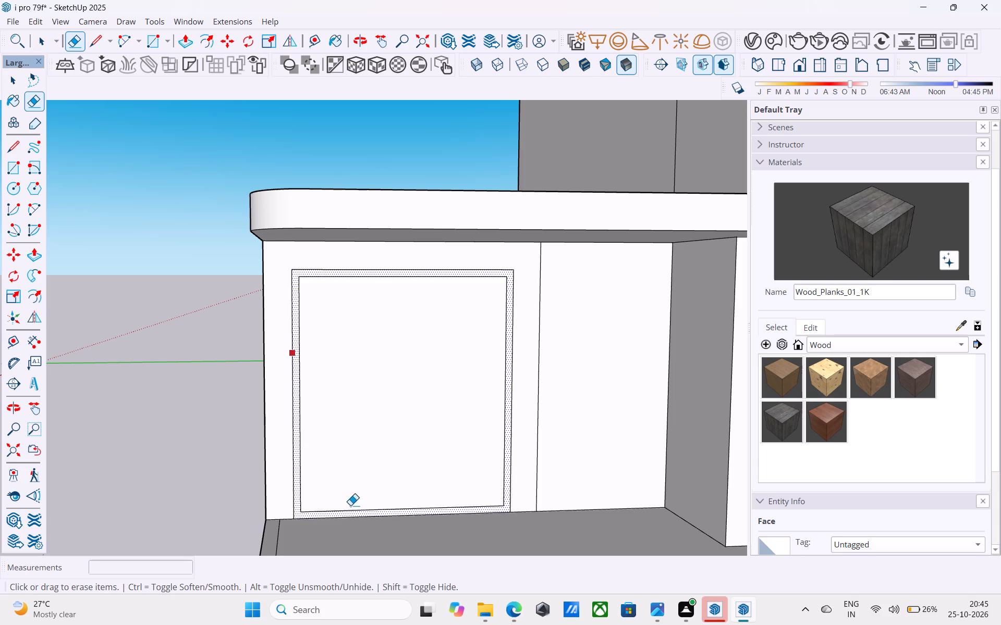
pyautogui.moveTo(345, 514); pyautogui.dragTo(340, 509)
pyautogui.press('space')
pyautogui.press('l')
pyautogui.scroll(4, 327, 518)
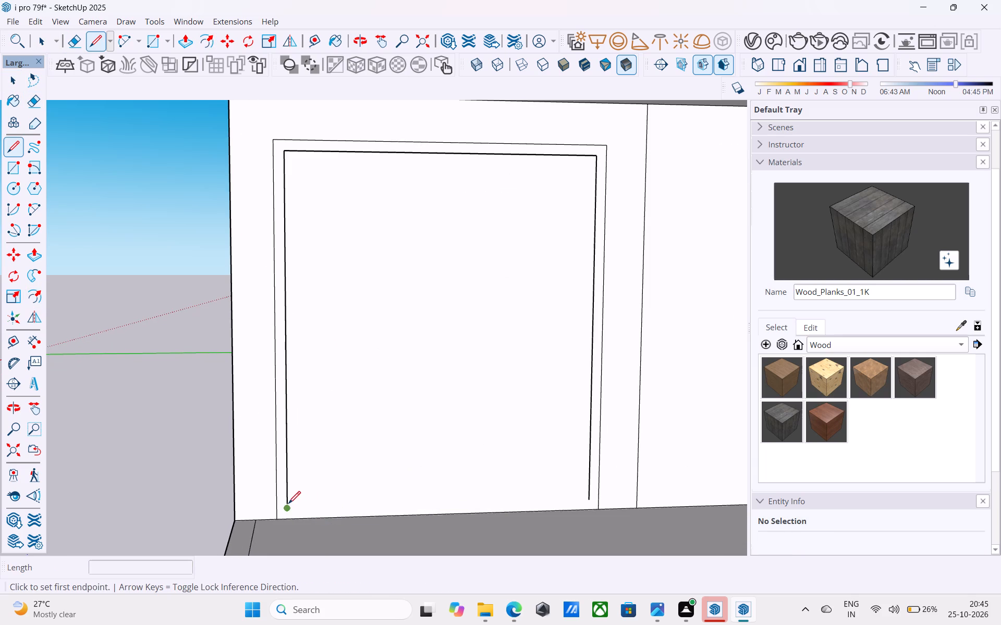
pyautogui.click(288, 505)
pyautogui.click(290, 519)
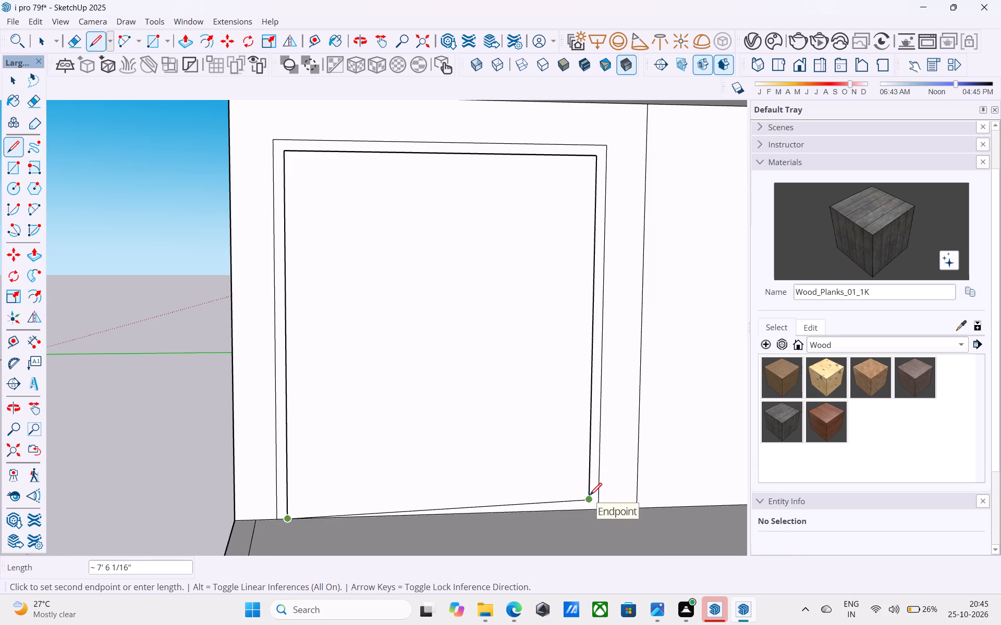
pyautogui.press('l')
pyautogui.click(590, 497)
pyautogui.click(590, 513)
pyautogui.press('space')
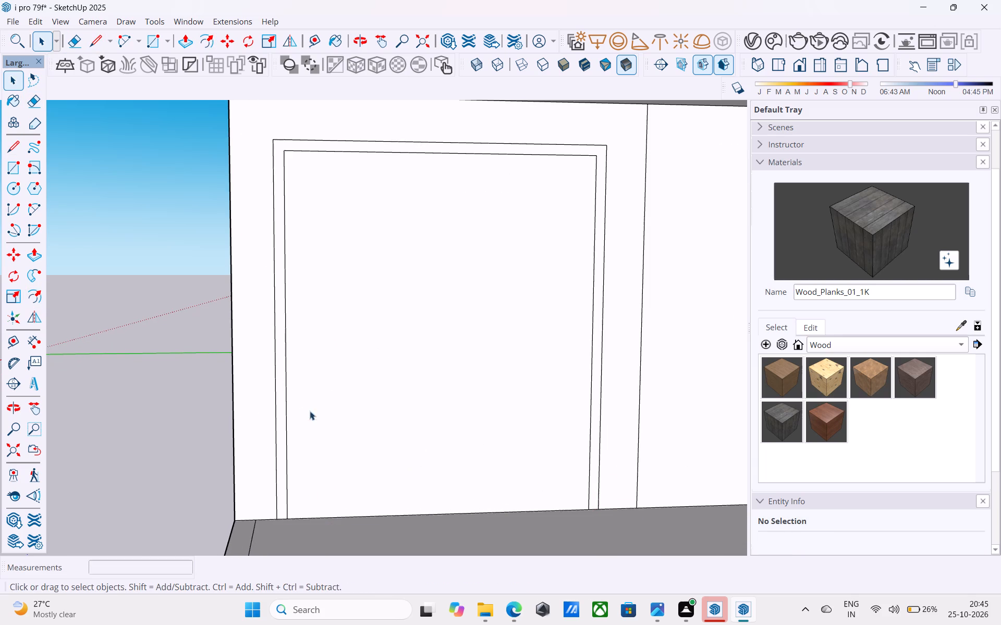
# Copy the inner frame's vertical edge farthest from the white strips to the opposite side, dividing the span with /3 into equal panels.
pyautogui.click(289, 403)
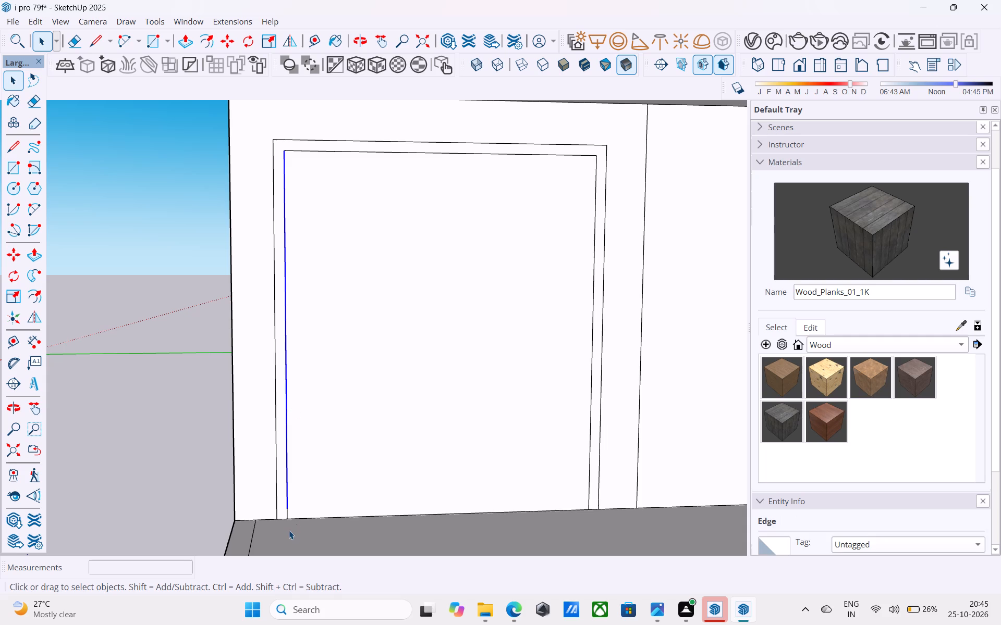
pyautogui.keyDown('shift'); pyautogui.click(286, 512); pyautogui.keyUp('shift')
pyautogui.keyDown('shift'); pyautogui.scroll(-3, 319, 462); pyautogui.keyUp('shift')
pyautogui.keyDown('shift'); pyautogui.moveTo(318, 476); pyautogui.dragTo(318, 516, button='middle'); pyautogui.keyUp('shift')
pyautogui.keyDown('shift'); pyautogui.middleClick(318, 516); pyautogui.keyUp('shift')
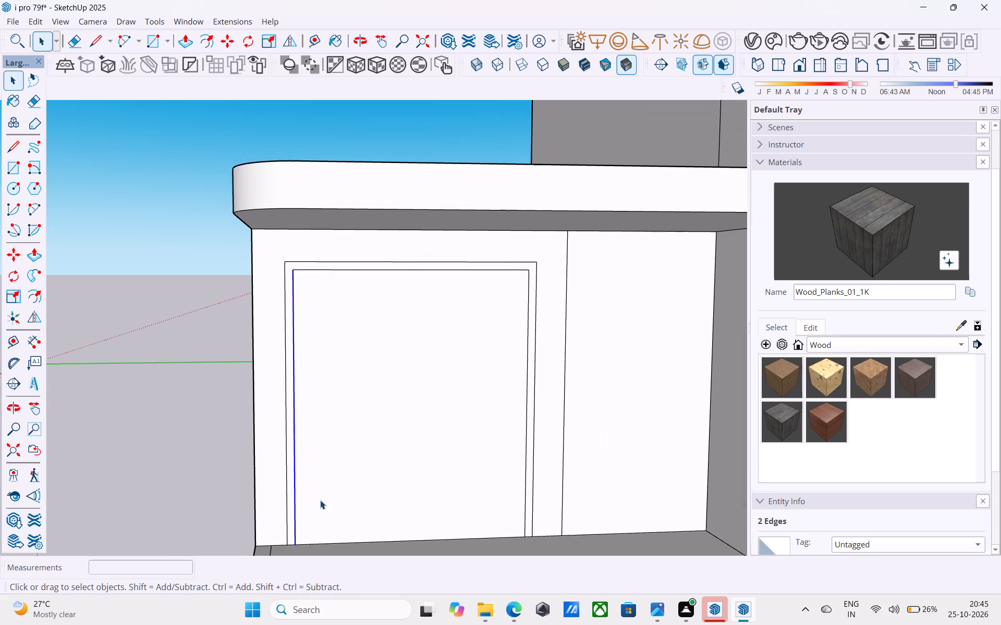
pyautogui.press('m')
pyautogui.click(296, 271)
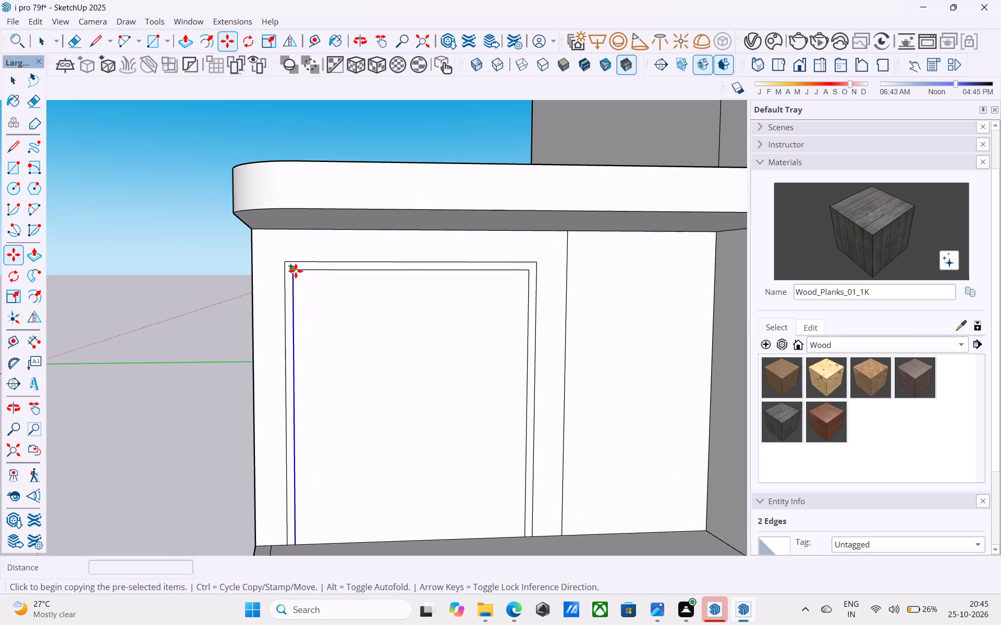
pyautogui.click(527, 272)
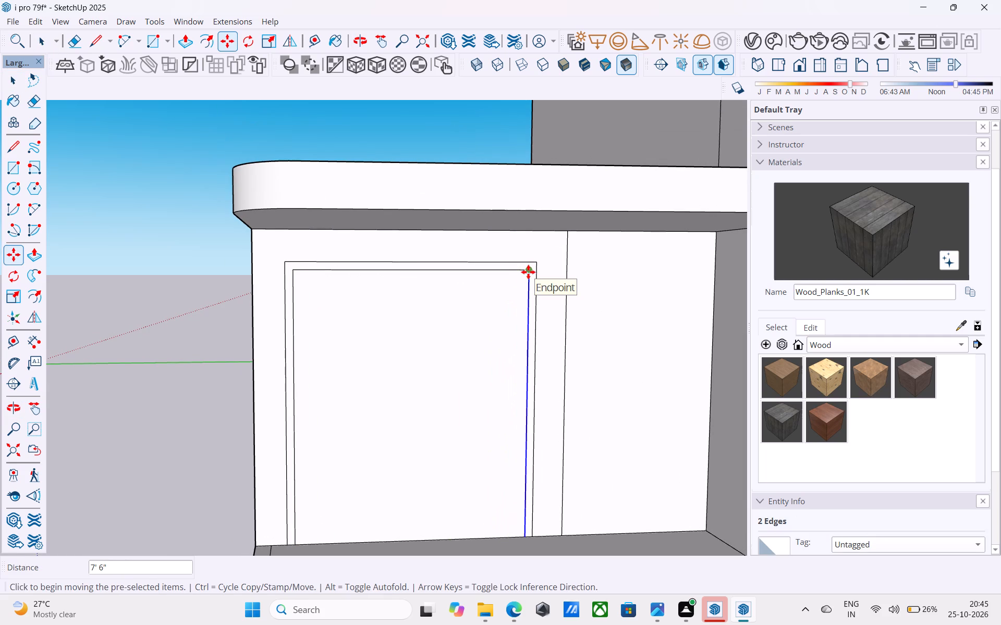
pyautogui.press('/')
pyautogui.press('3')
pyautogui.press('Return')
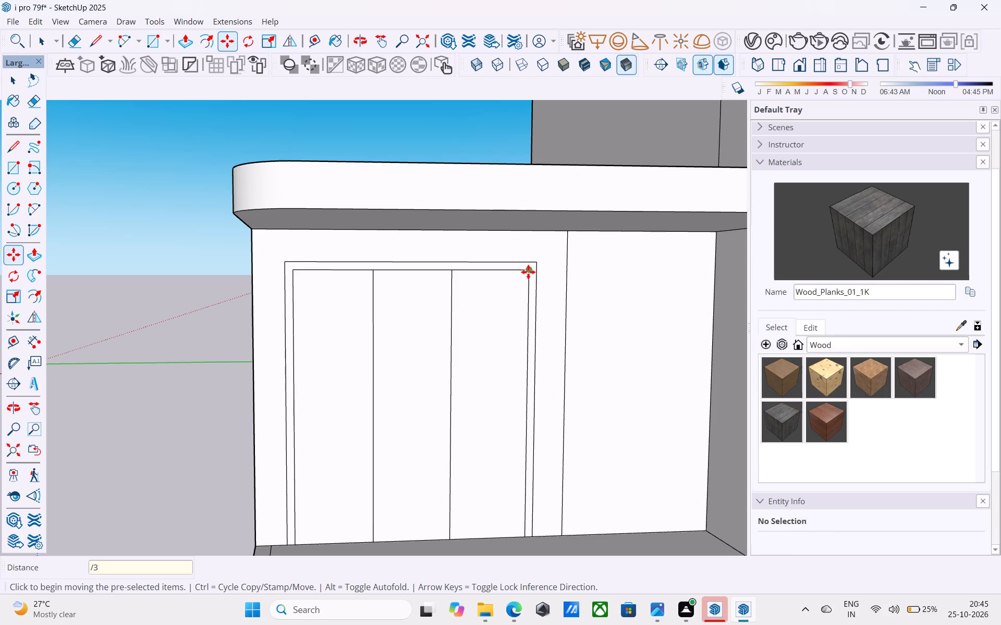
# Copy both full-height panel divider lines 2" toward the white strips to form mullions in the balcony opening.
pyautogui.press('space')
pyautogui.click(451, 291)
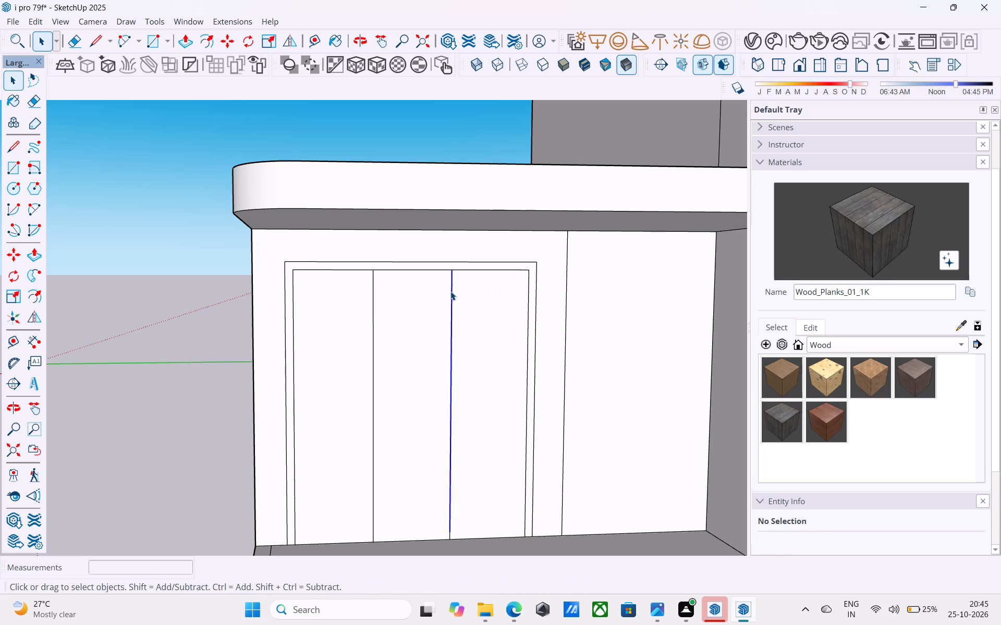
pyautogui.keyDown('shift'); pyautogui.click(372, 306); pyautogui.keyUp('shift')
pyautogui.keyDown('shift'); pyautogui.moveTo(405, 381); pyautogui.dragTo(406, 257, button='middle'); pyautogui.keyUp('shift')
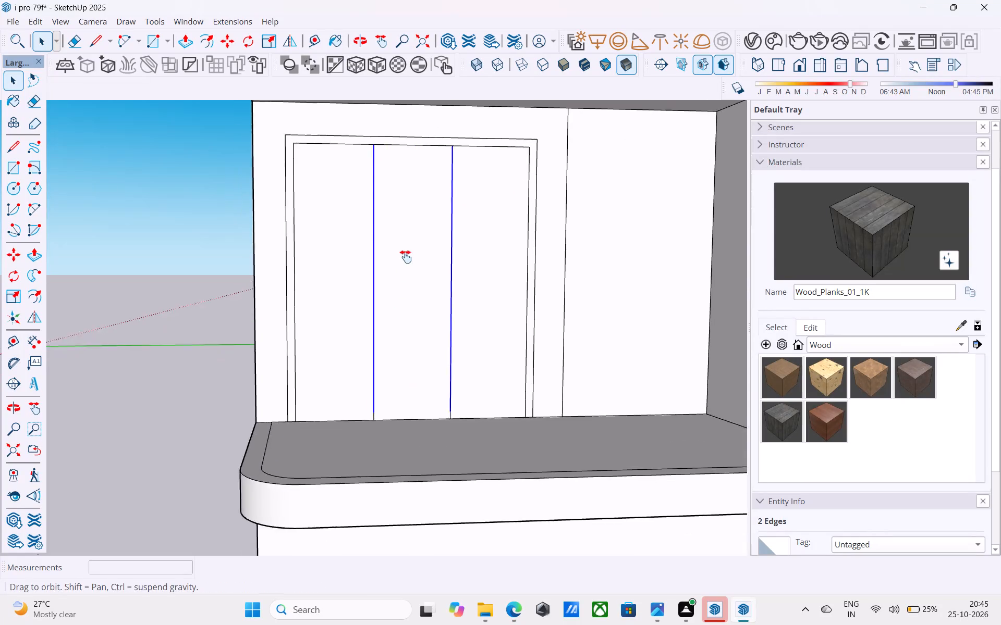
pyautogui.keyDown('shift'); pyautogui.moveTo(406, 257); pyautogui.dragTo(406, 259, button='middle'); pyautogui.keyUp('shift')
pyautogui.keyDown('shift'); pyautogui.scroll(12, 403, 314); pyautogui.keyUp('shift')
pyautogui.keyDown('shift'); pyautogui.click(351, 519); pyautogui.keyUp('shift')
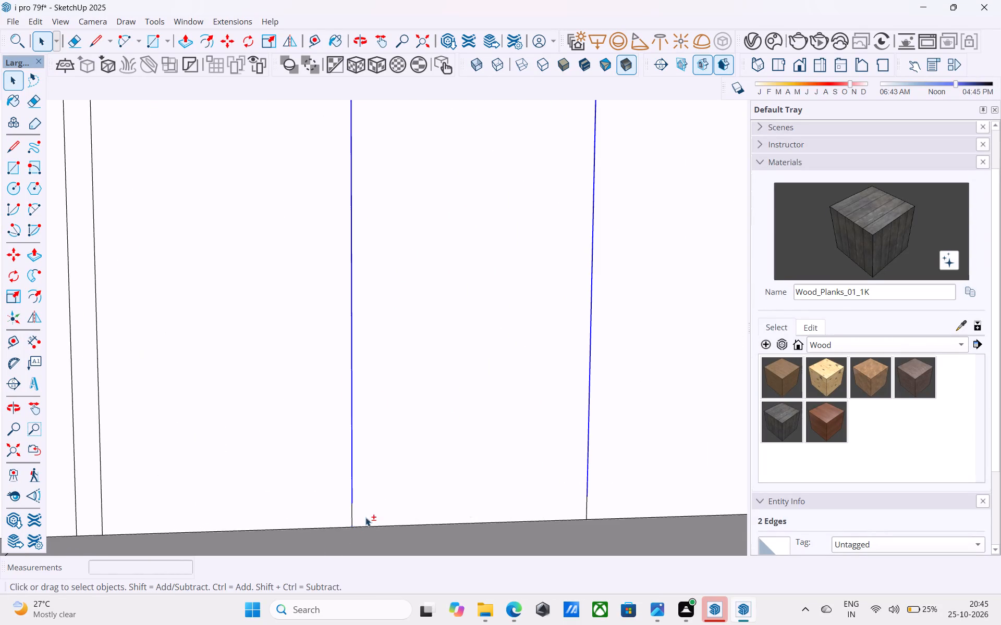
pyautogui.keyDown('shift'); pyautogui.click(585, 516); pyautogui.keyUp('shift')
pyautogui.keyDown('shift'); pyautogui.scroll(-6, 531, 489); pyautogui.keyUp('shift')
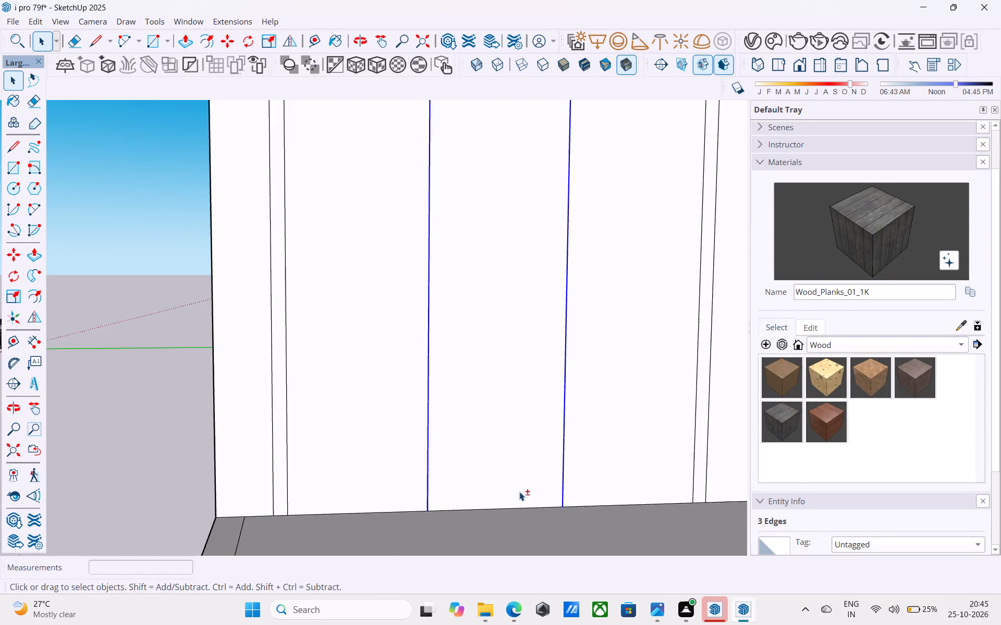
pyautogui.keyDown('shift'); pyautogui.scroll(-7, 519, 492); pyautogui.keyUp('shift')
pyautogui.keyDown('shift'); pyautogui.moveTo(503, 469); pyautogui.dragTo(460, 536, button='middle'); pyautogui.keyUp('shift')
pyautogui.press('m')
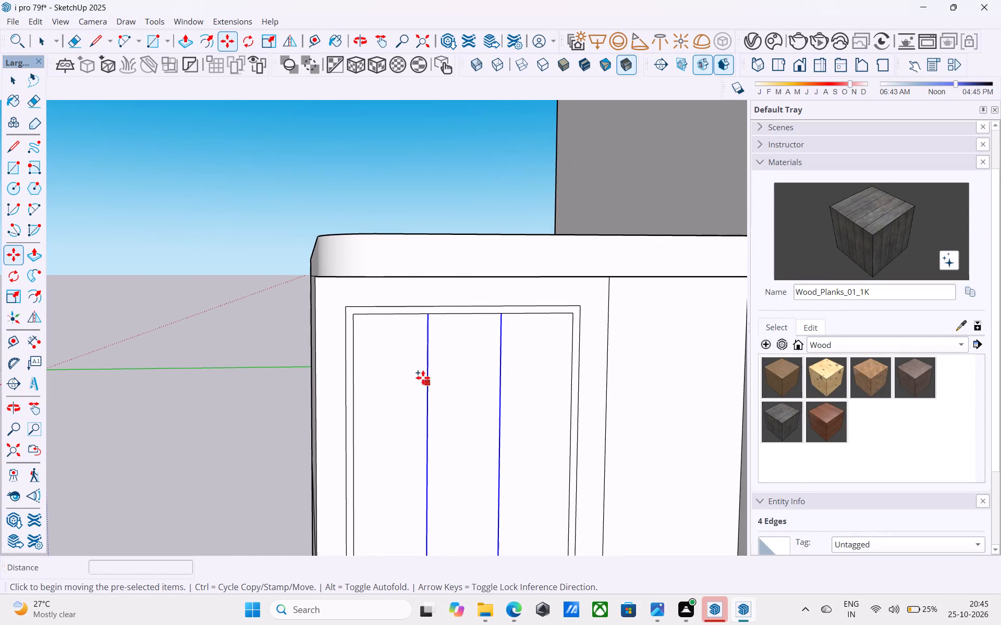
pyautogui.keyDown('shift'); pyautogui.moveTo(421, 363); pyautogui.dragTo(356, 389, button='middle'); pyautogui.keyUp('shift')
pyautogui.scroll(4, 367, 352)
pyautogui.click(361, 337)
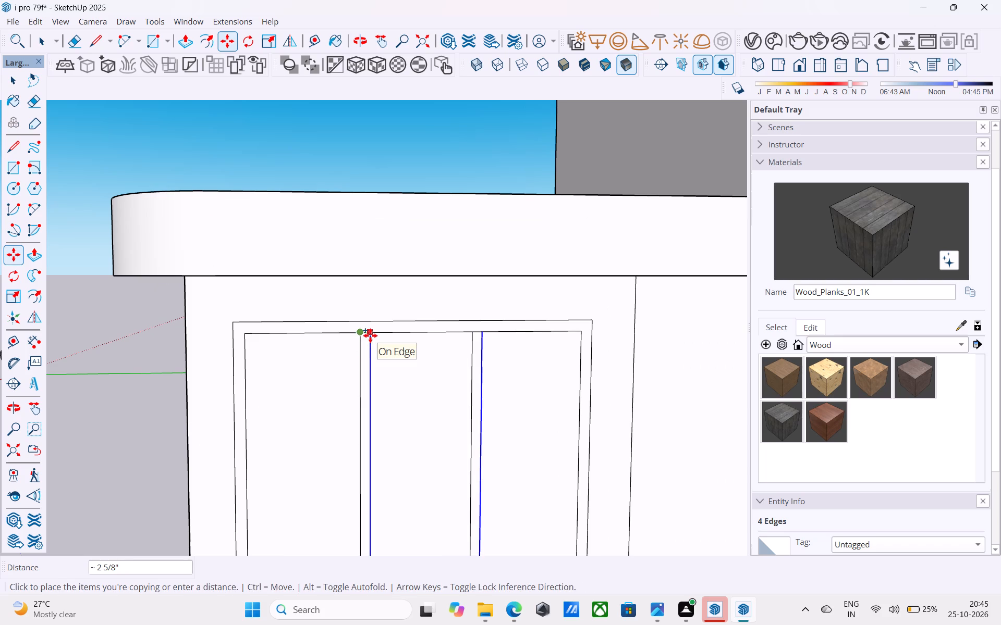
pyautogui.write('2"')
pyautogui.press('Return')
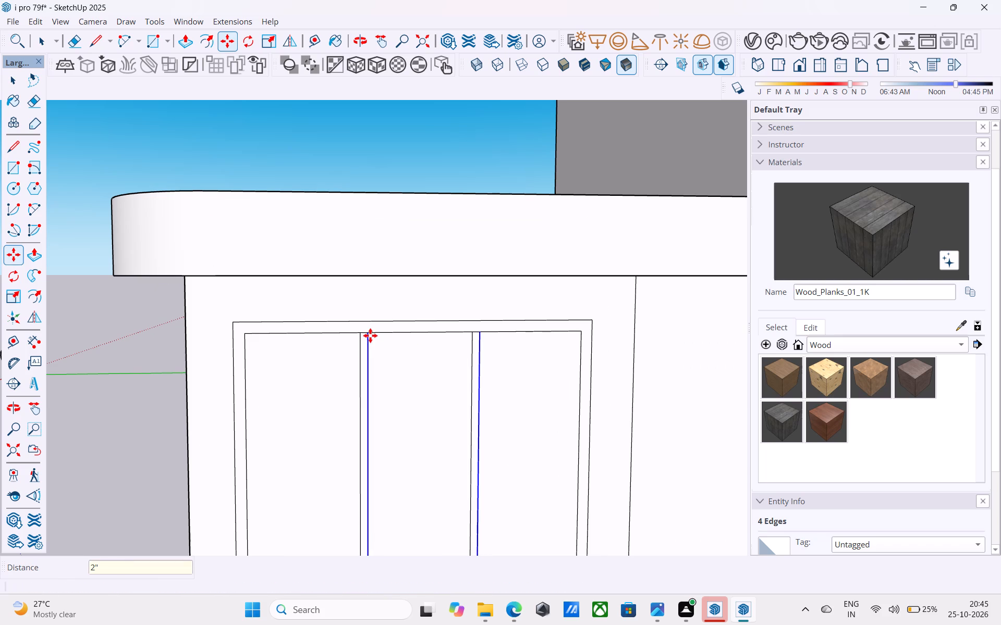
pyautogui.press('space')
pyautogui.scroll(-6, 367, 327)
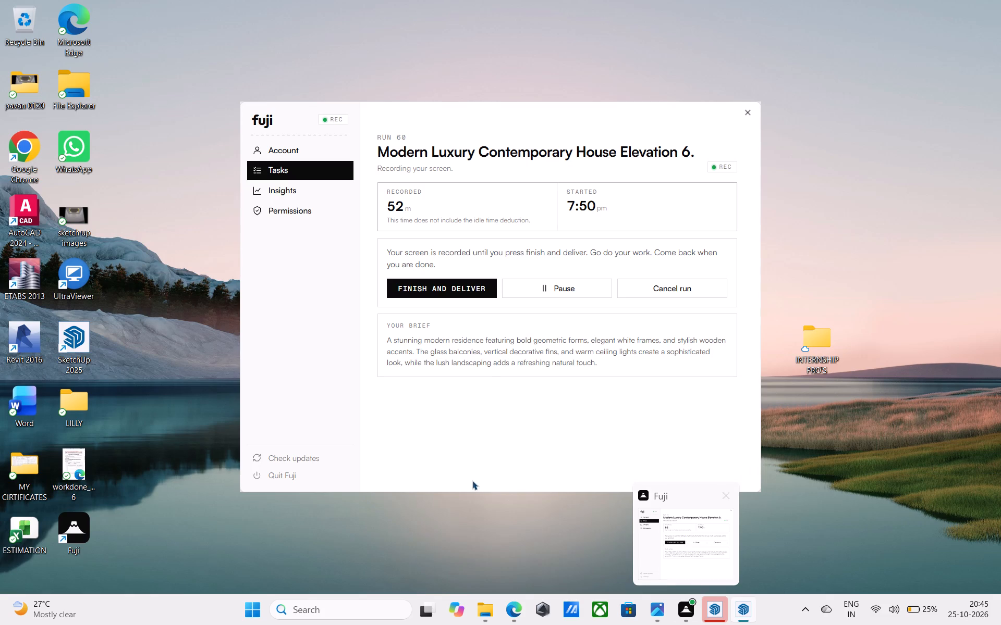
pyautogui.scroll(-4, 445, 420)
pyautogui.moveTo(445, 420); pyautogui.dragTo(455, 414, button='middle')
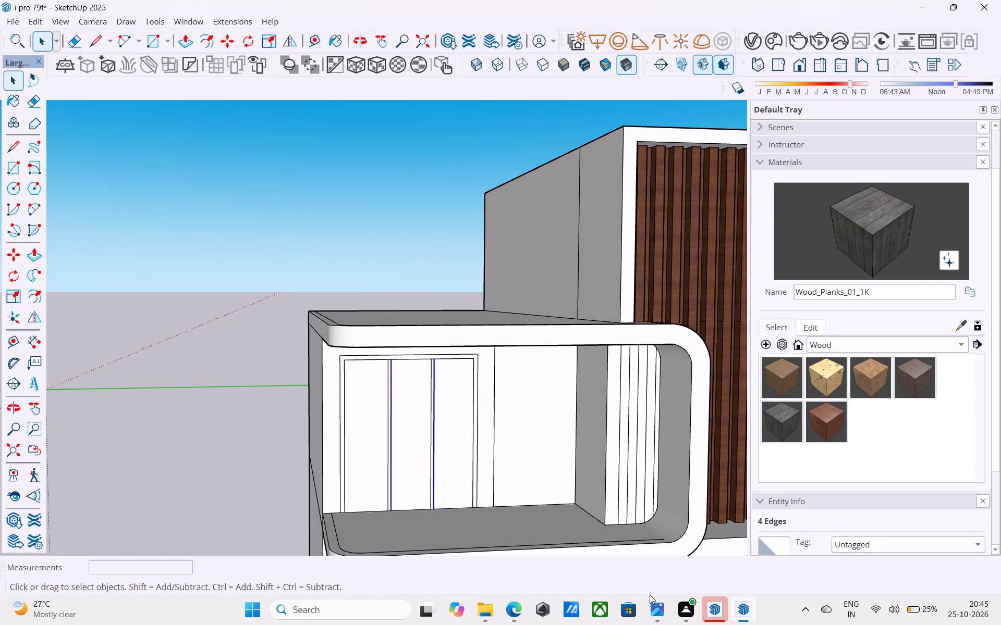
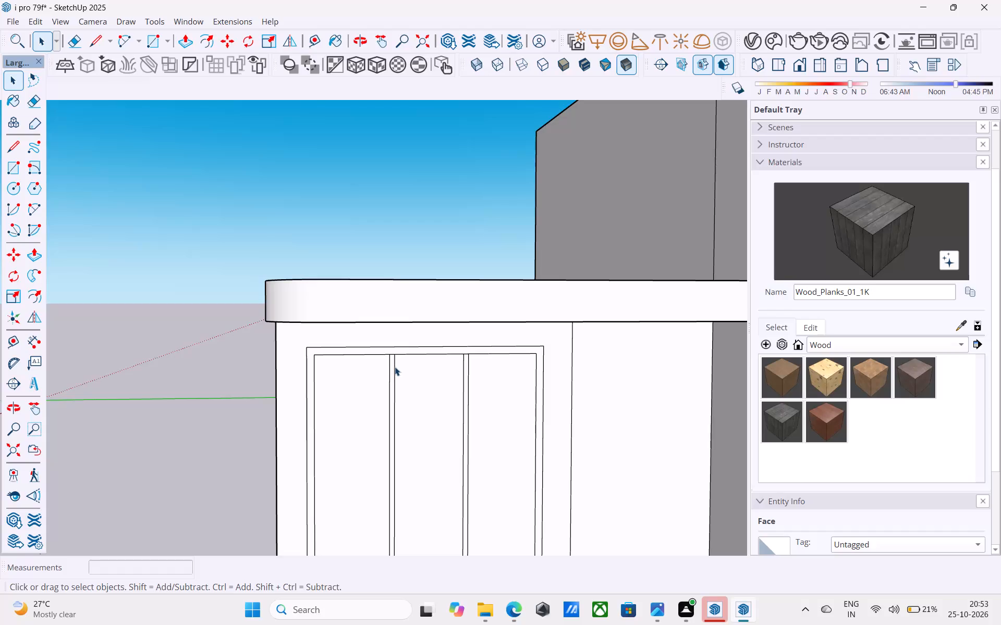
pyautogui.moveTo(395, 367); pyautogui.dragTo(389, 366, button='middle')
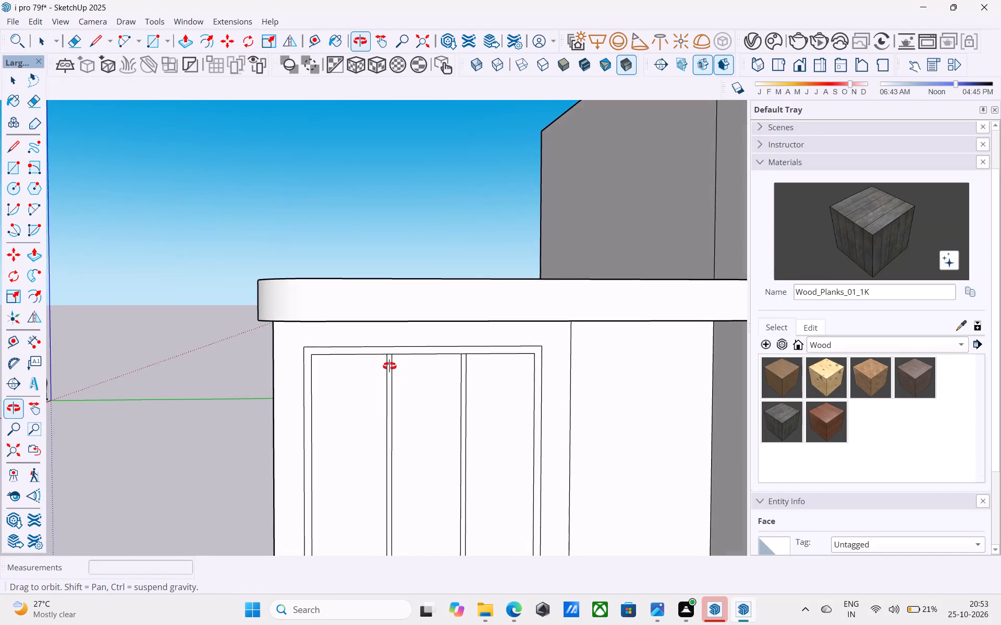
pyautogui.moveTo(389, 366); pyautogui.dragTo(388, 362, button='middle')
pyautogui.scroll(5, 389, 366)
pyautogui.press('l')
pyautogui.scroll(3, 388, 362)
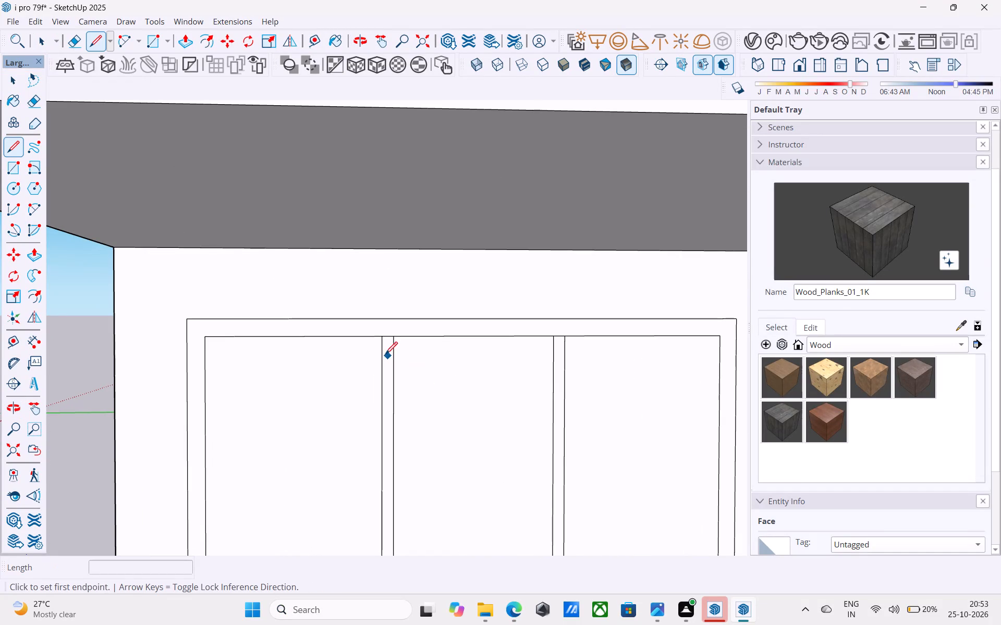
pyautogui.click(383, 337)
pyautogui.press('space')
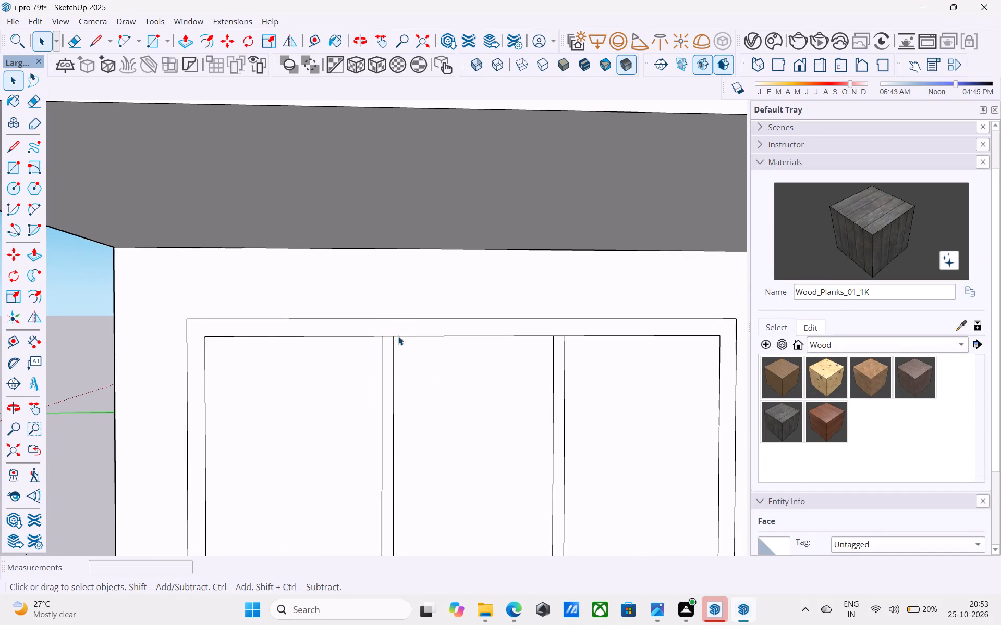
# Push the three panels inside the balcony window frame inward by 6" to cut them through the wall.
pyautogui.scroll(-4, 398, 336)
pyautogui.scroll(1, 398, 336)
pyautogui.scroll(-14, 398, 336)
pyautogui.moveTo(387, 356); pyautogui.dragTo(410, 357, button='middle')
pyautogui.middleClick(410, 357)
pyautogui.scroll(5, 338, 358)
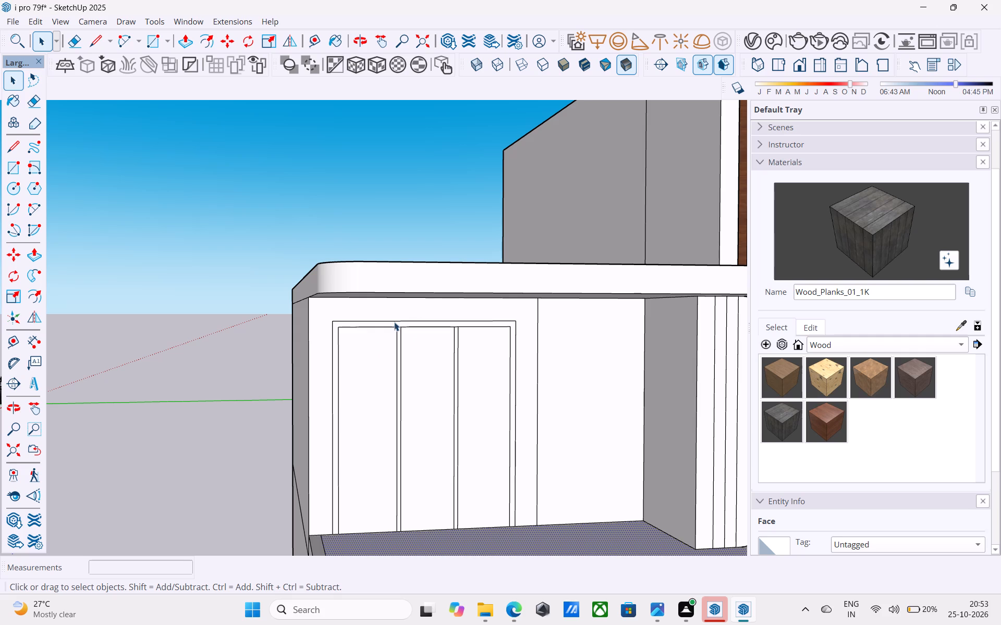
pyautogui.scroll(-4, 413, 301)
pyautogui.moveTo(418, 322); pyautogui.dragTo(395, 372, button='middle')
pyautogui.scroll(5, 393, 372)
pyautogui.click(393, 373)
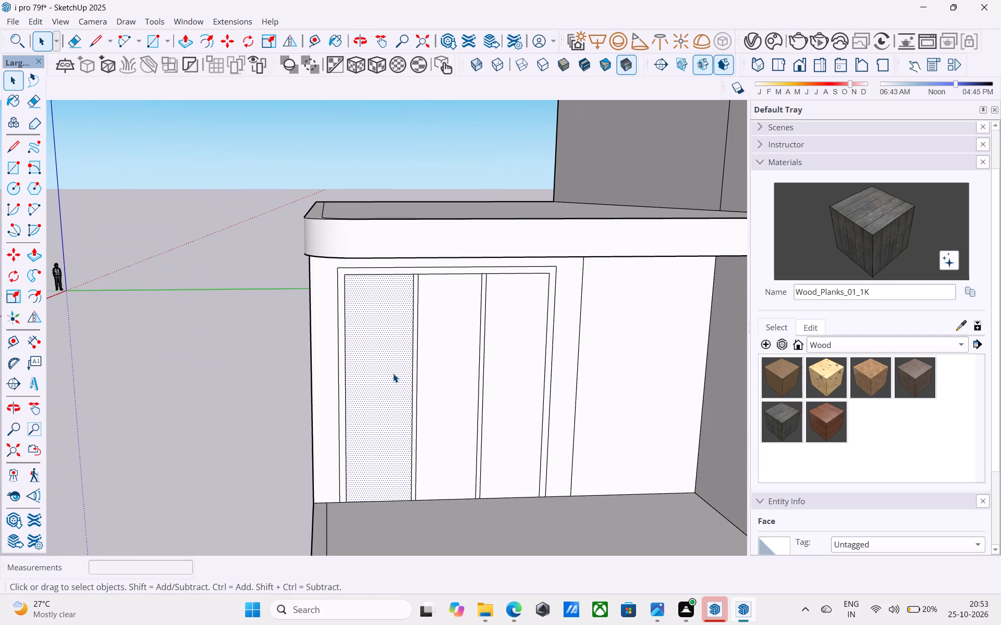
pyautogui.middleClick(393, 373)
pyautogui.middleClick(395, 371)
pyautogui.press('p')
pyautogui.scroll(2, 385, 384)
pyautogui.click(385, 384)
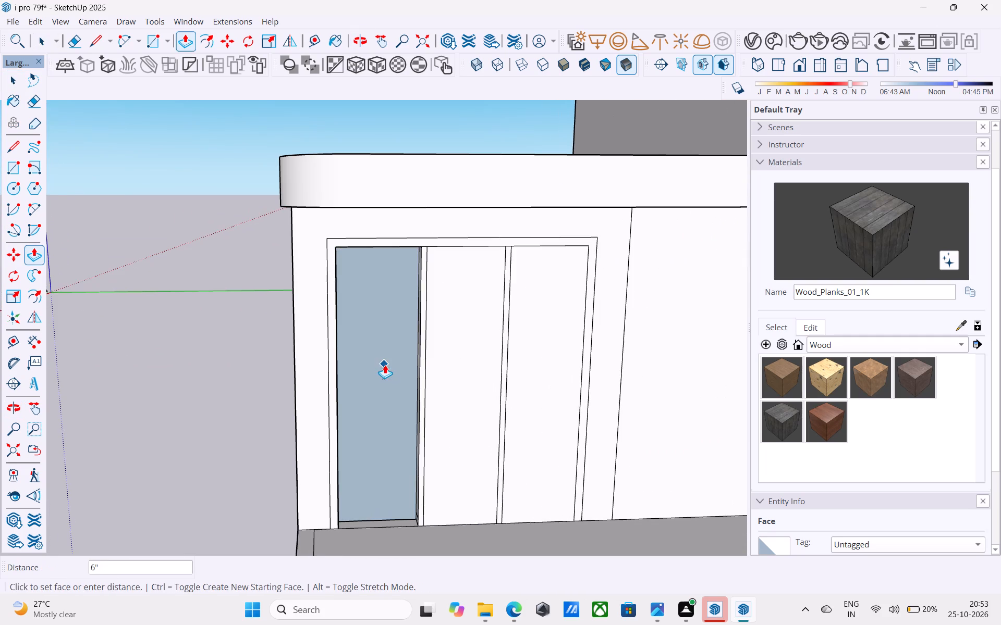
pyautogui.scroll(4, 388, 349)
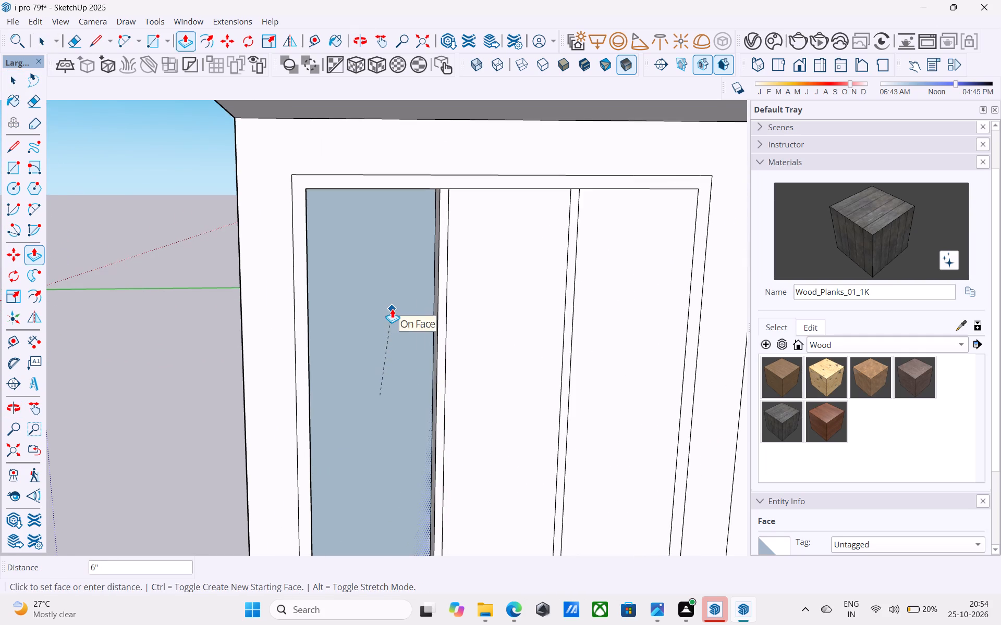
pyautogui.click(392, 309)
pyautogui.doubleClick(470, 317)
pyautogui.doubleClick(658, 316)
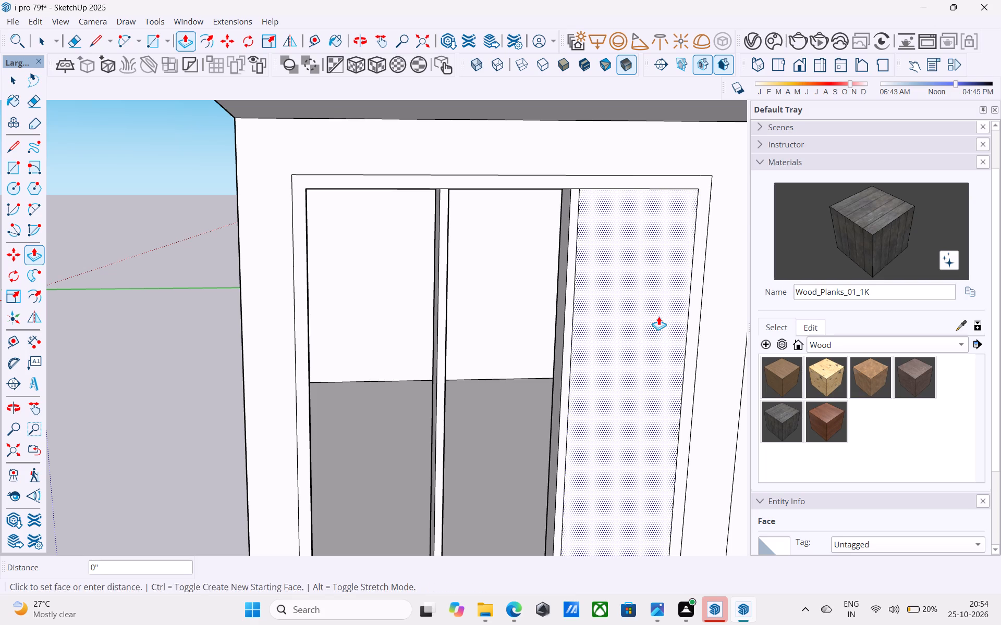
# Draw a rectangle filling the first window opening, nearest the wall's outer corner, along the inner edge of its reveal.
pyautogui.scroll(-11, 516, 305)
pyautogui.moveTo(480, 333); pyautogui.dragTo(438, 284, button='middle')
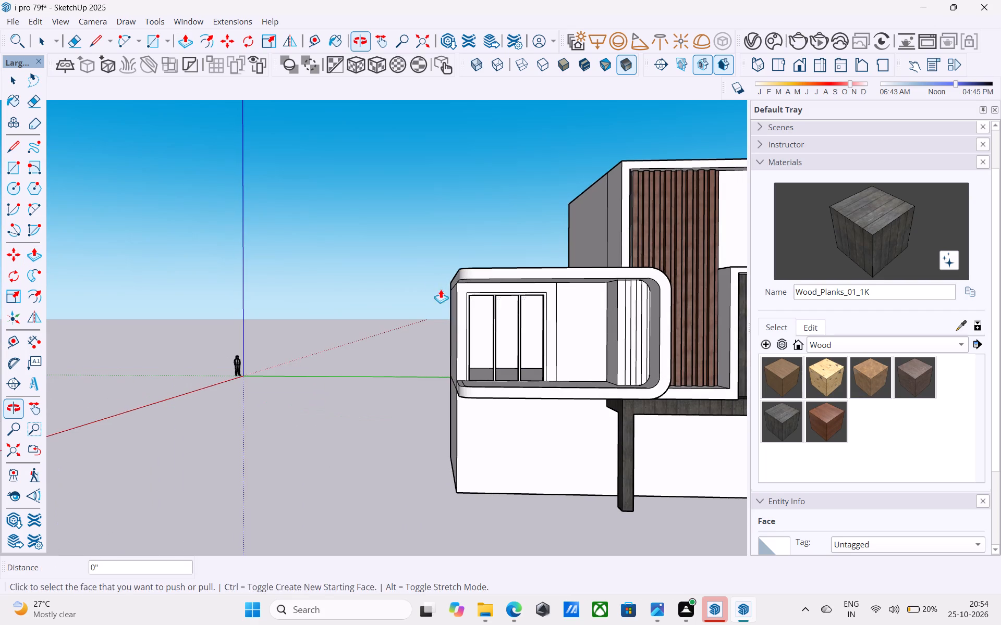
pyautogui.scroll(-5, 628, 334)
pyautogui.moveTo(641, 346); pyautogui.dragTo(753, 355, button='middle')
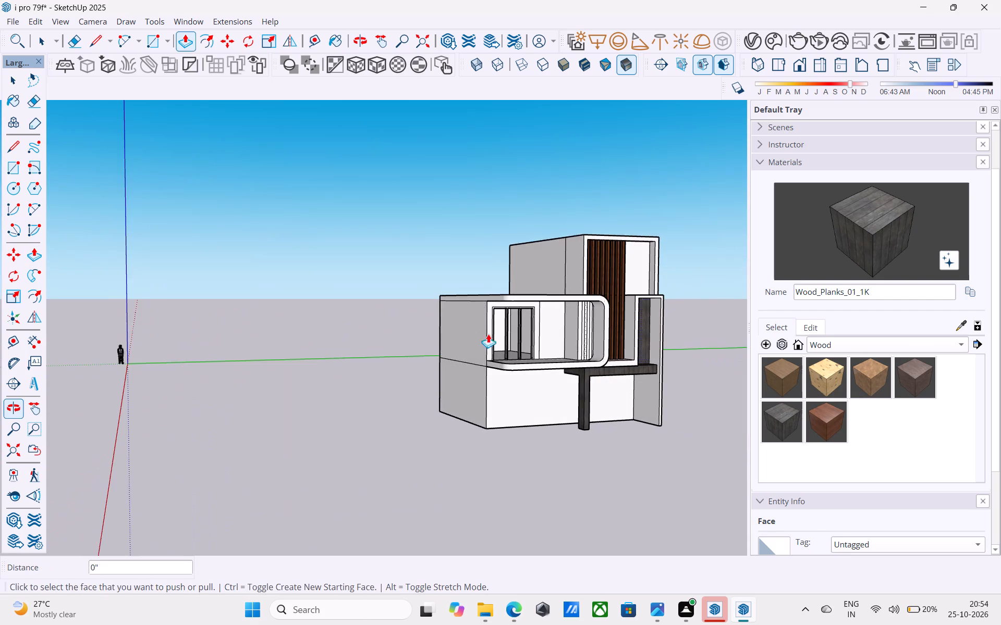
pyautogui.scroll(5, 442, 312)
pyautogui.scroll(4, 656, 316)
pyautogui.moveTo(549, 413); pyautogui.dragTo(548, 448, button='middle')
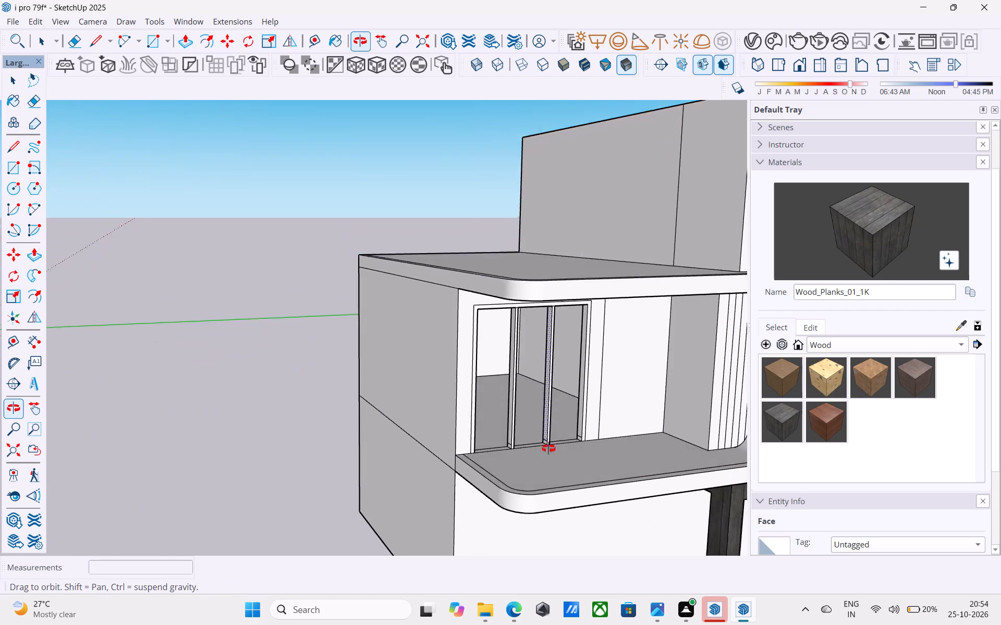
pyautogui.moveTo(548, 448); pyautogui.dragTo(458, 445, button='middle')
pyautogui.press('space')
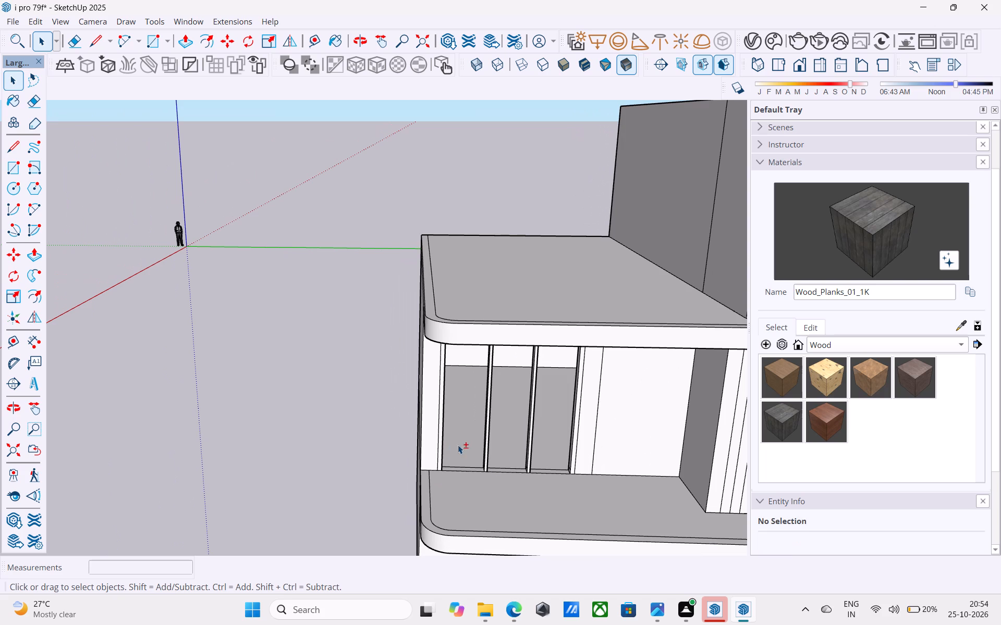
pyautogui.moveTo(458, 445); pyautogui.dragTo(632, 469, button='middle')
pyautogui.scroll(-5, 489, 334)
pyautogui.keyDown('shift'); pyautogui.moveTo(484, 352); pyautogui.dragTo(265, 314, button='middle'); pyautogui.keyUp('shift')
pyautogui.middleClick(258, 311)
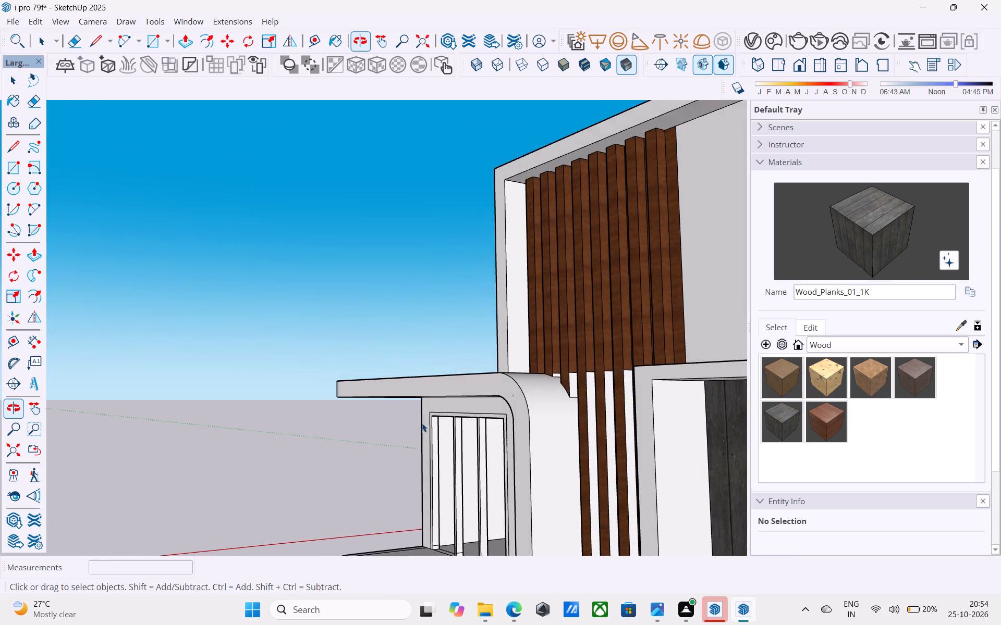
pyautogui.keyDown('shift'); pyautogui.moveTo(435, 446); pyautogui.dragTo(438, 279, button='middle'); pyautogui.keyUp('shift')
pyautogui.press('r')
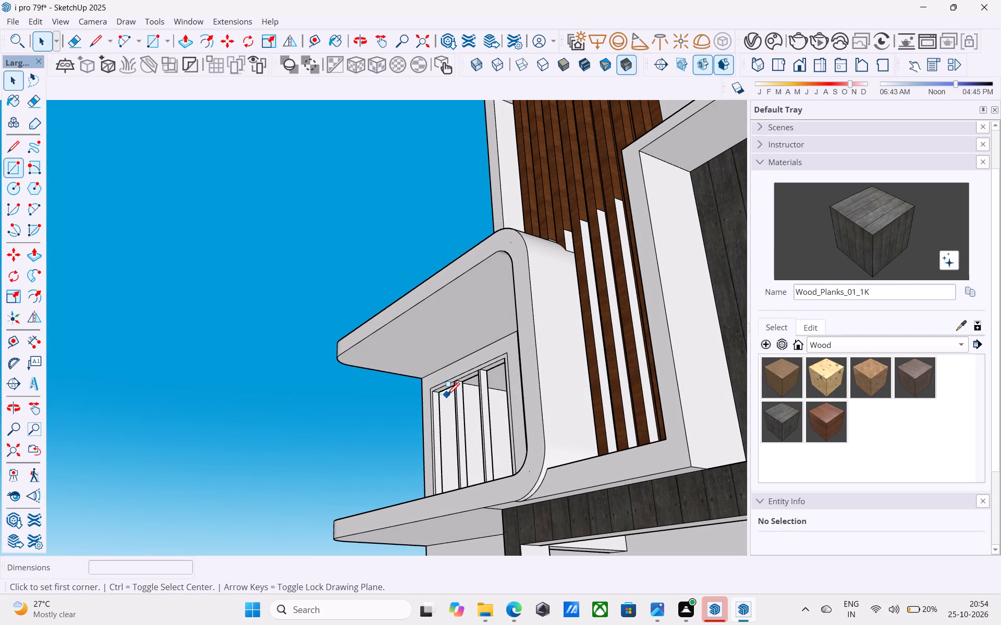
pyautogui.keyDown('shift'); pyautogui.moveTo(447, 396); pyautogui.dragTo(435, 347, button='middle'); pyautogui.keyUp('shift')
pyautogui.scroll(9, 431, 348)
pyautogui.click(393, 346)
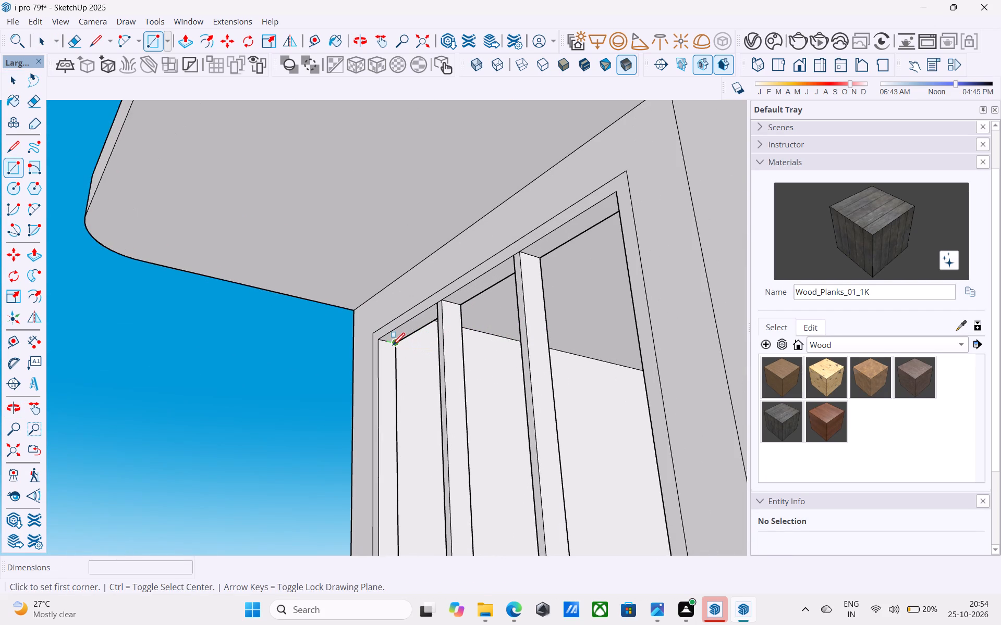
pyautogui.scroll(-7, 395, 341)
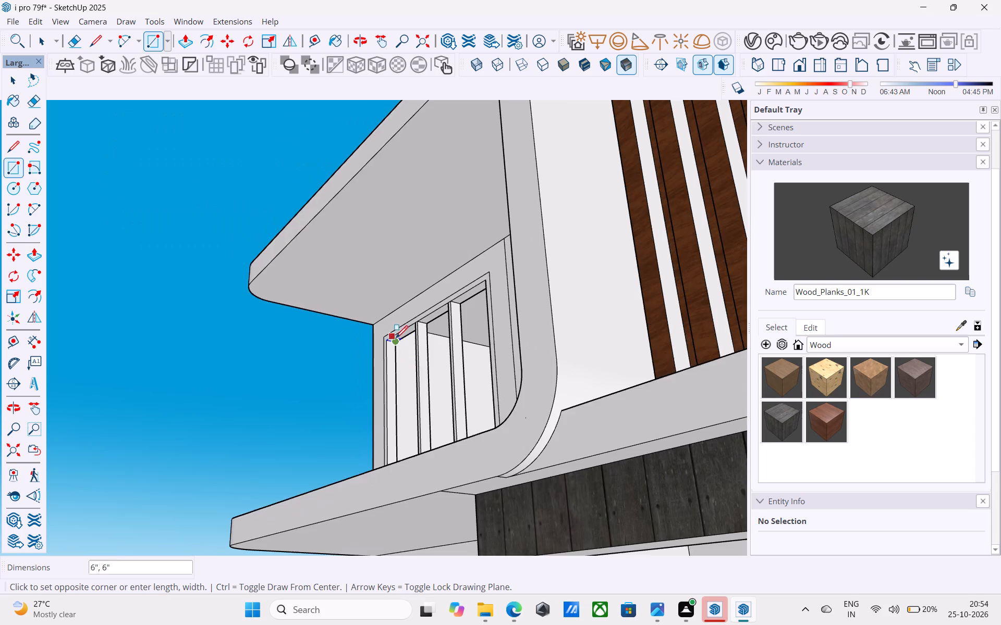
pyautogui.scroll(-5, 397, 338)
pyautogui.moveTo(397, 338); pyautogui.dragTo(662, 403, button='middle')
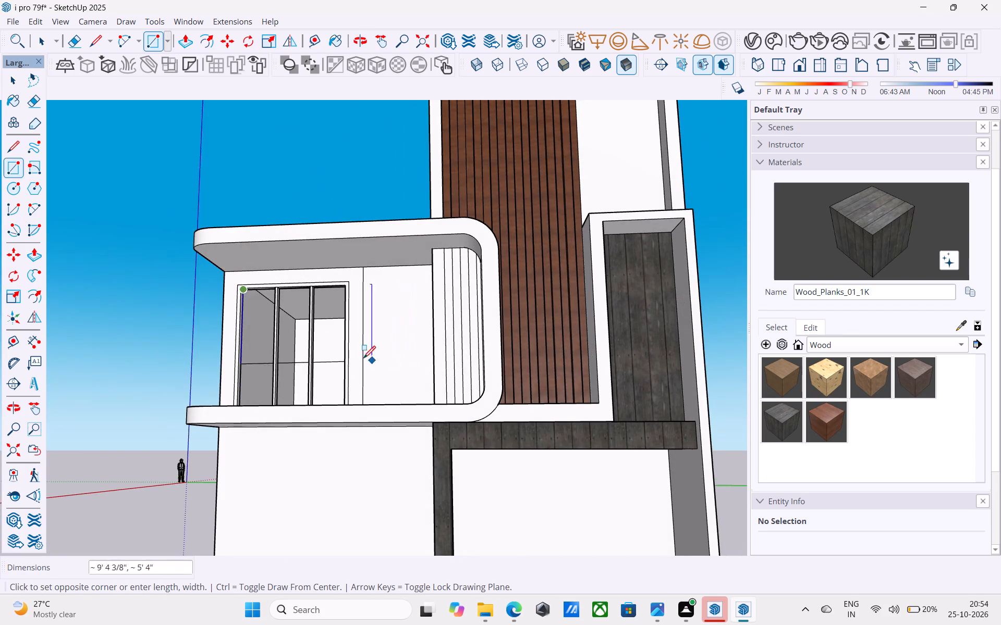
pyautogui.keyDown('shift'); pyautogui.moveTo(326, 350); pyautogui.dragTo(627, 469, button='middle'); pyautogui.keyUp('shift')
pyautogui.scroll(11, 302, 408)
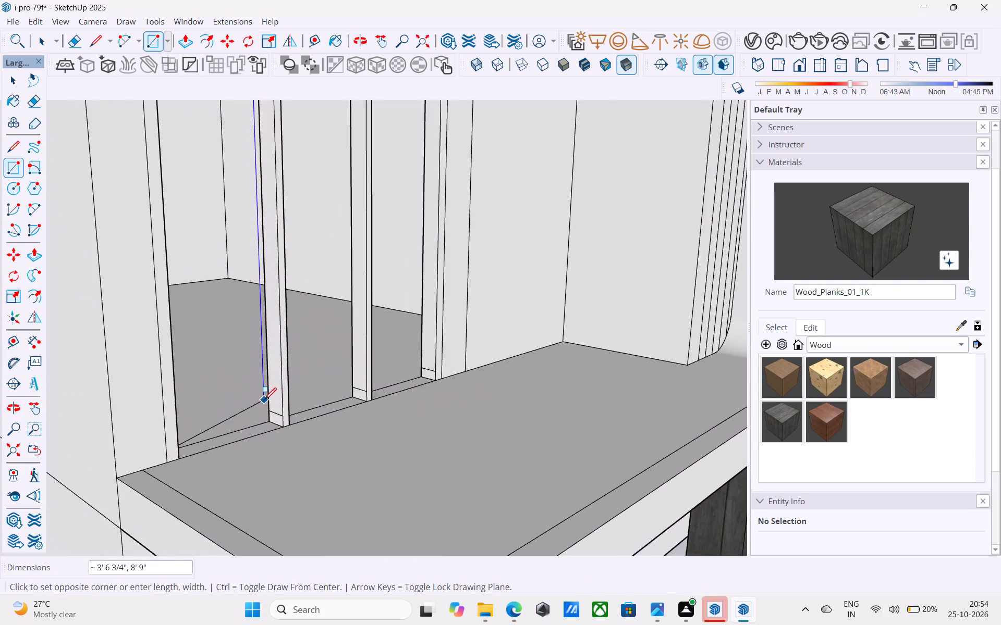
pyautogui.scroll(2, 264, 401)
pyautogui.click(267, 432)
# Draw a rectangle filling the middle window opening along the inner edge of its reveal.
pyautogui.scroll(-6, 354, 374)
pyautogui.keyDown('shift'); pyautogui.moveTo(358, 372); pyautogui.dragTo(373, 435, button='middle'); pyautogui.keyUp('shift')
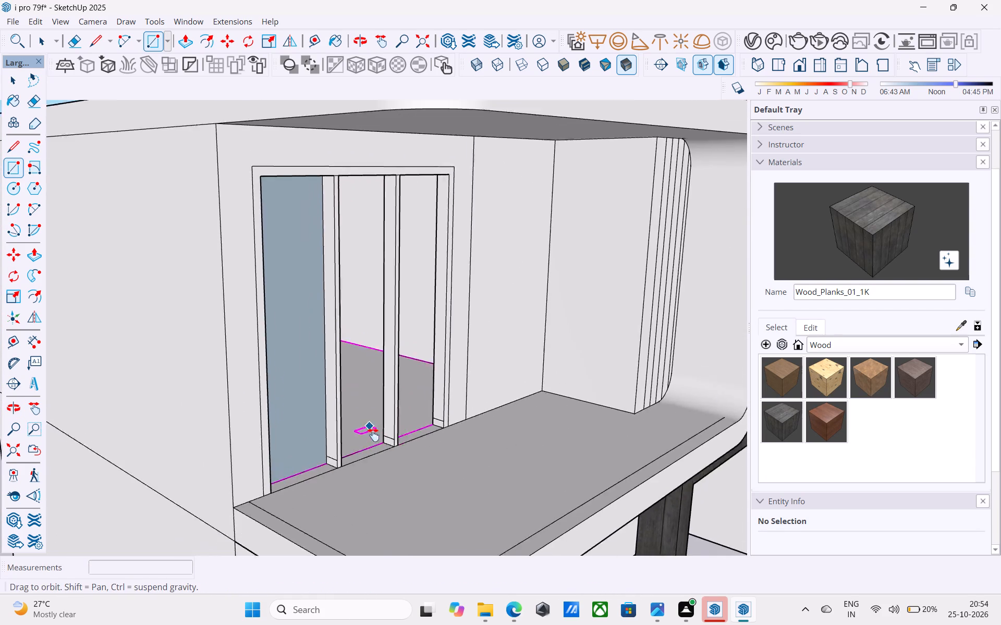
pyautogui.keyDown('shift'); pyautogui.moveTo(373, 435); pyautogui.dragTo(374, 360, button='middle'); pyautogui.keyUp('shift')
pyautogui.click(394, 165)
pyautogui.scroll(-2, 394, 165)
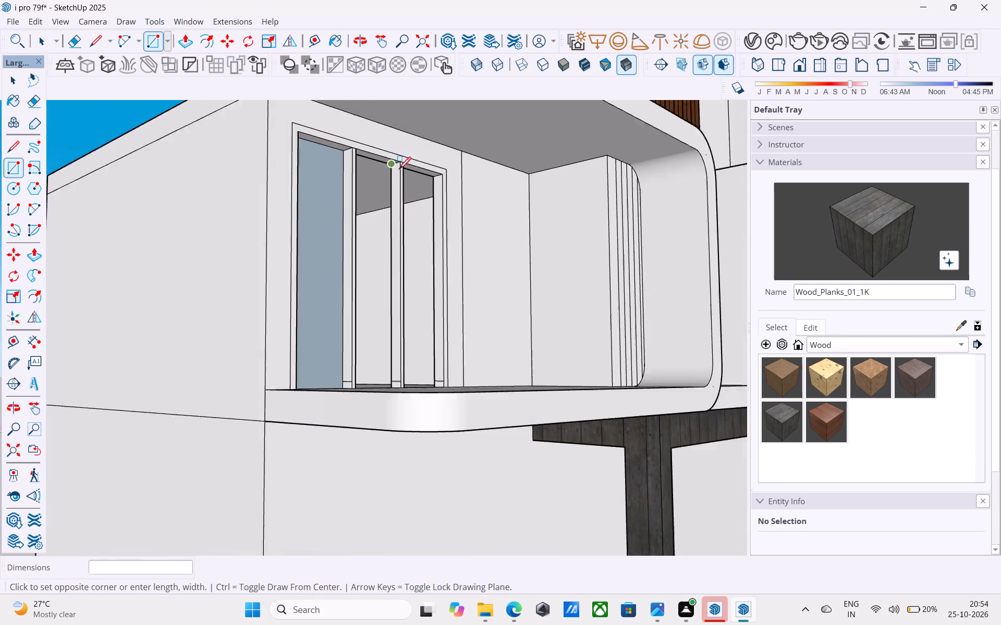
pyautogui.scroll(-3, 399, 170)
pyautogui.keyDown('shift'); pyautogui.moveTo(412, 189); pyautogui.dragTo(164, 329, button='middle'); pyautogui.keyUp('shift')
pyautogui.scroll(5, 261, 356)
pyautogui.scroll(5, 335, 437)
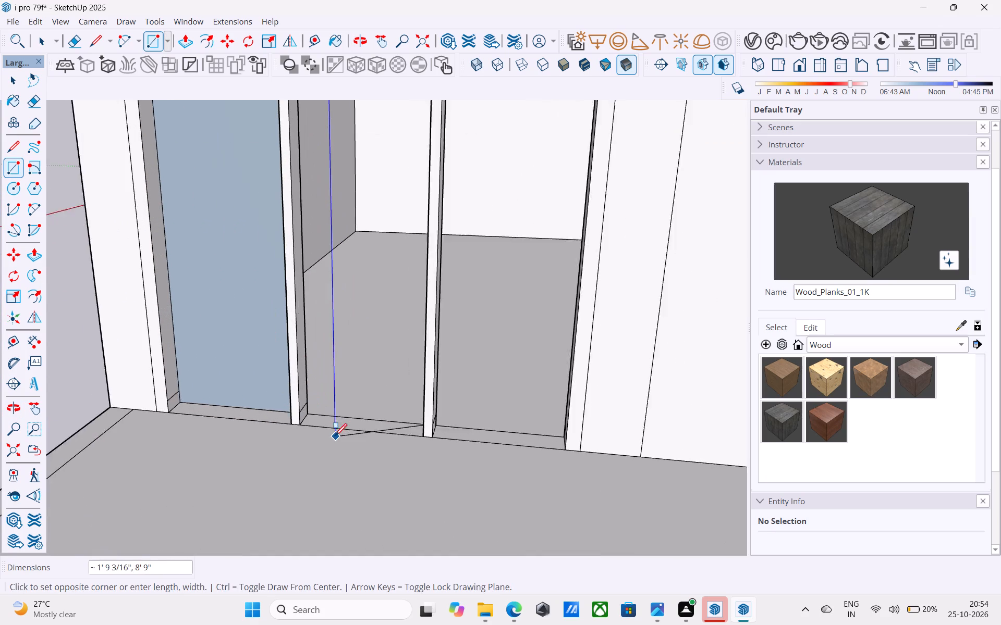
pyautogui.scroll(3, 335, 437)
pyautogui.click(298, 405)
# Draw an 8' 9" by 2' 4" rectangle filling the third window opening along the inner edge of its reveal.
pyautogui.scroll(-1, 298, 405)
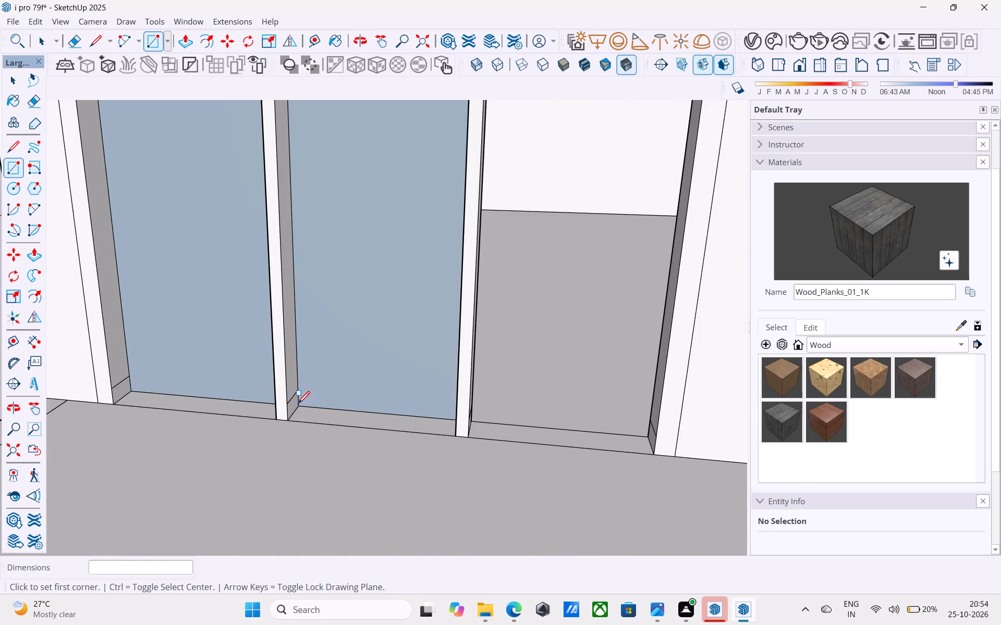
pyautogui.scroll(-13, 298, 405)
pyautogui.moveTo(278, 418); pyautogui.dragTo(185, 347, button='middle')
pyautogui.scroll(4, 418, 328)
pyautogui.moveTo(376, 252); pyautogui.dragTo(377, 208, button='middle')
pyautogui.scroll(8, 388, 282)
pyautogui.click(198, 230)
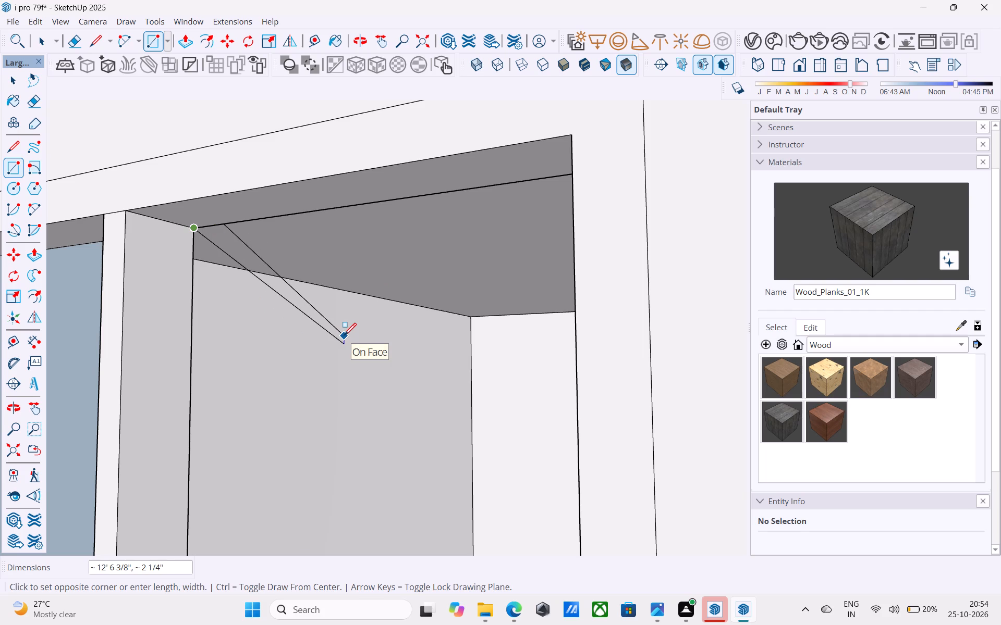
pyautogui.scroll(-4, 346, 336)
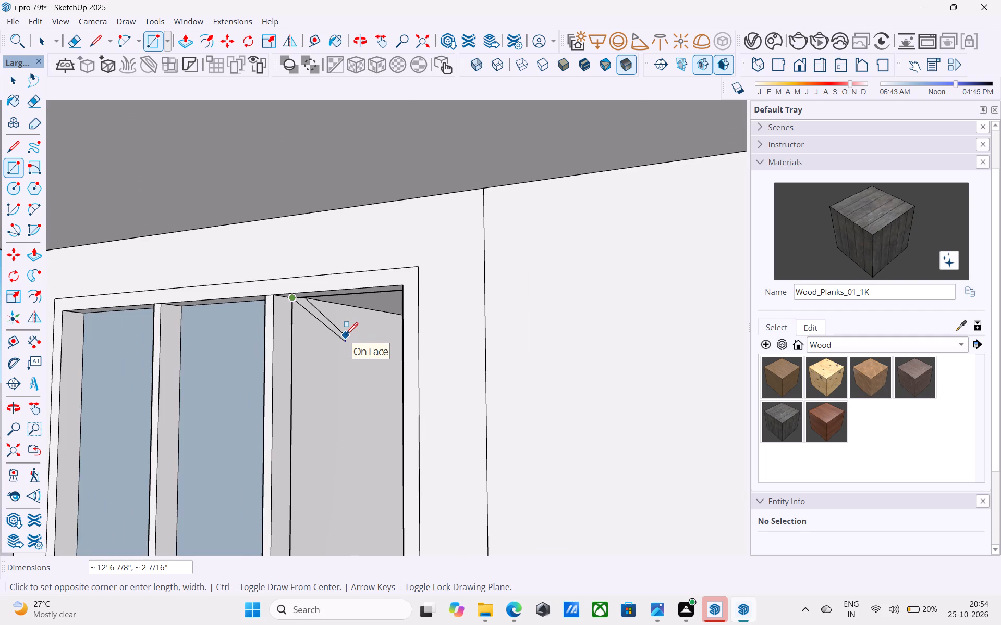
pyautogui.scroll(-10, 347, 329)
pyautogui.moveTo(327, 350); pyautogui.dragTo(673, 430, button='middle')
pyautogui.scroll(6, 266, 446)
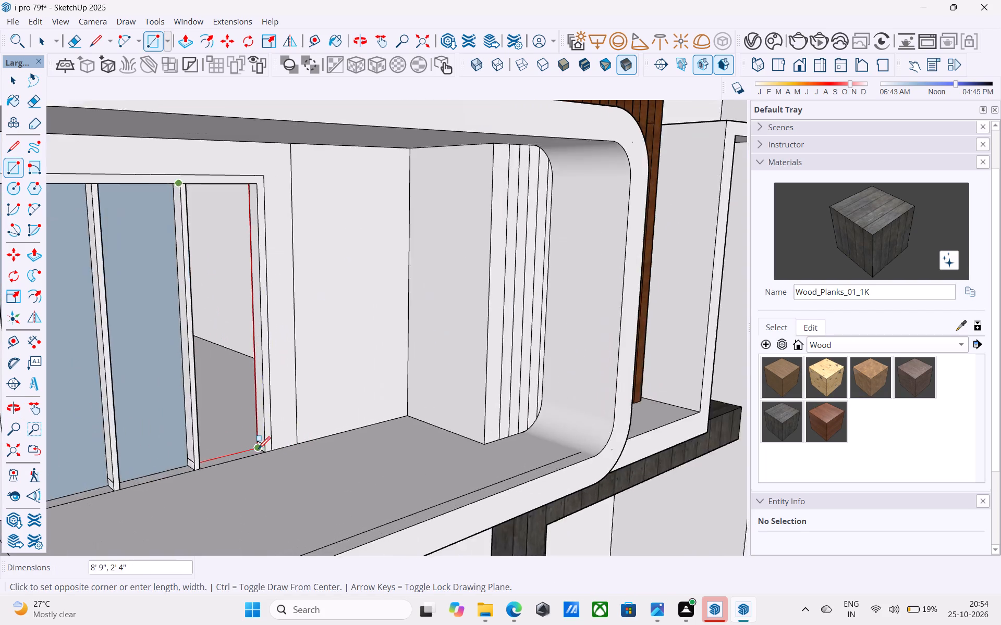
pyautogui.scroll(6, 258, 450)
pyautogui.click(257, 446)
# Paint all three window panes with the Glass_Basic_01 material from the Glass collection.
pyautogui.scroll(-4, 253, 434)
pyautogui.moveTo(250, 433); pyautogui.dragTo(408, 435, button='middle')
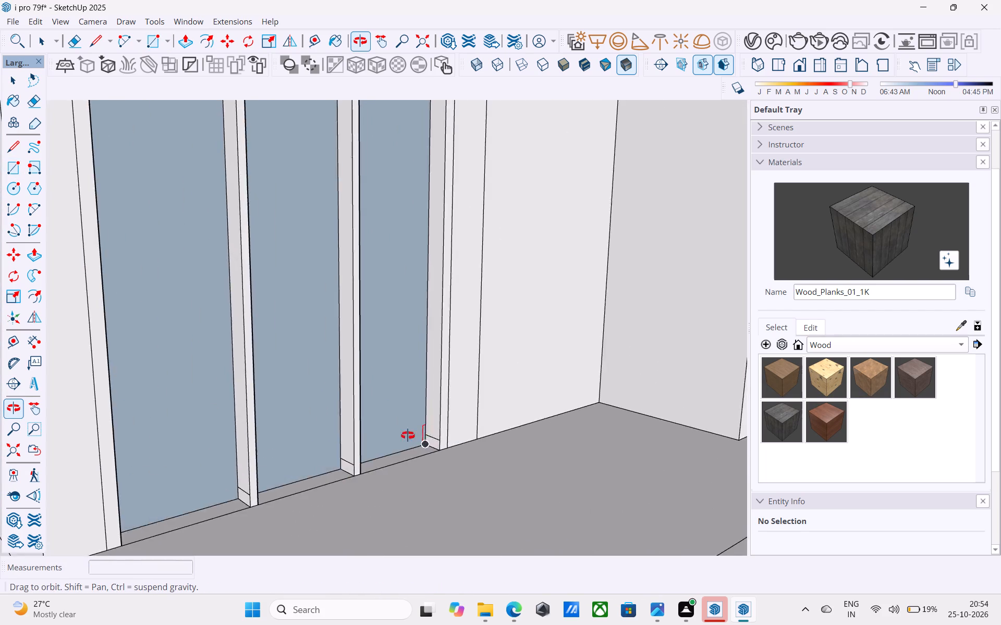
pyautogui.moveTo(408, 435); pyautogui.dragTo(292, 420, button='middle')
pyautogui.scroll(-5, 278, 409)
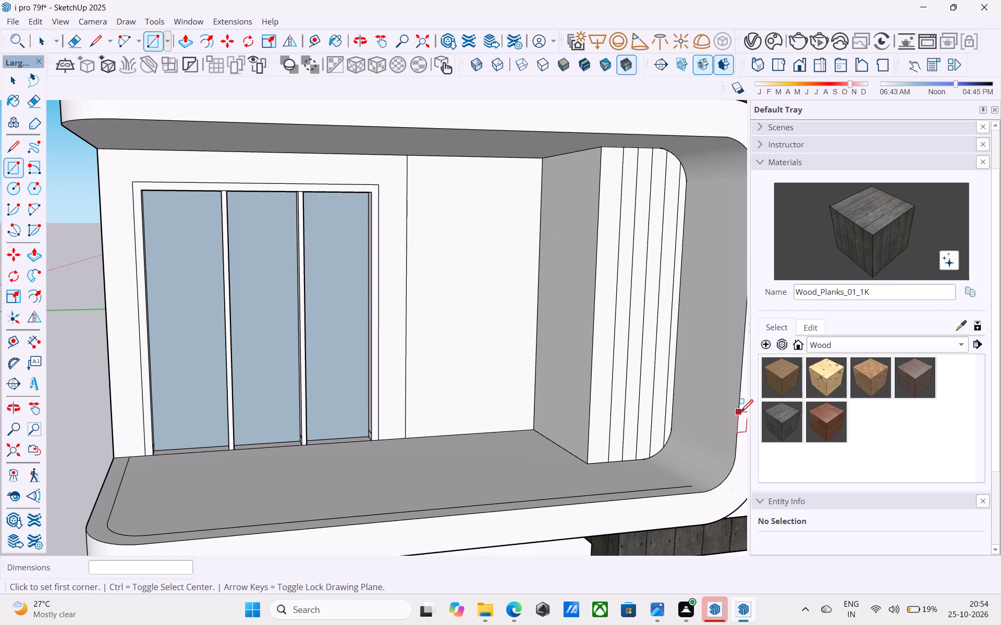
pyautogui.click(854, 343)
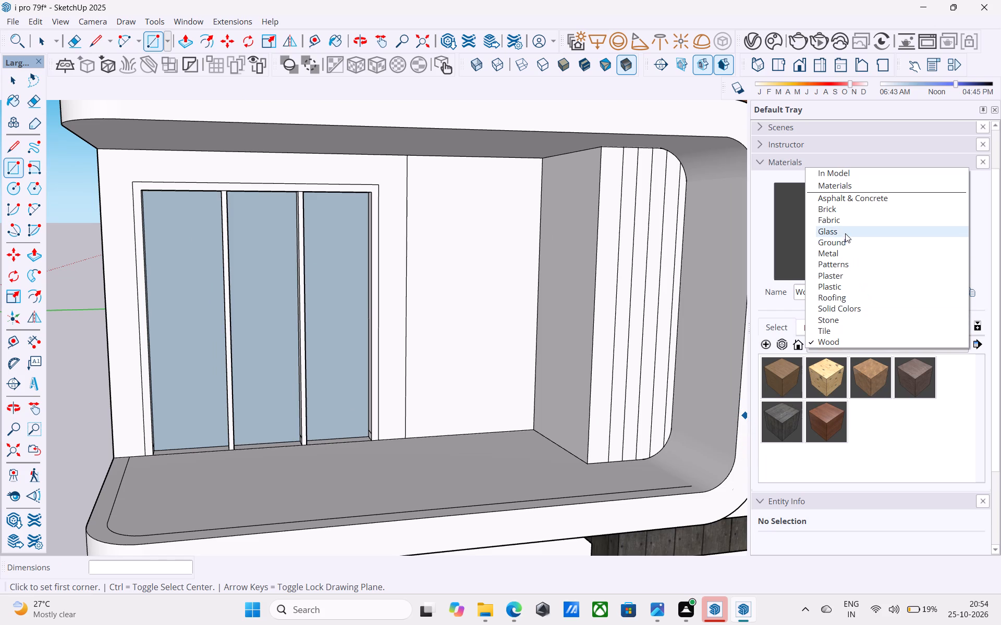
pyautogui.click(845, 233)
pyautogui.click(788, 372)
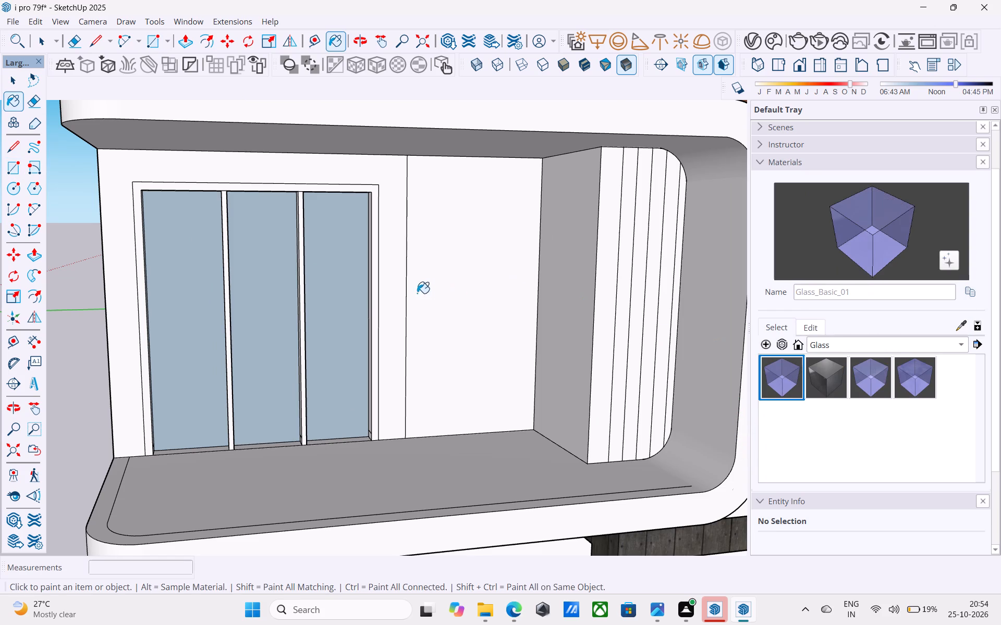
pyautogui.click(332, 261)
pyautogui.click(270, 278)
pyautogui.click(199, 281)
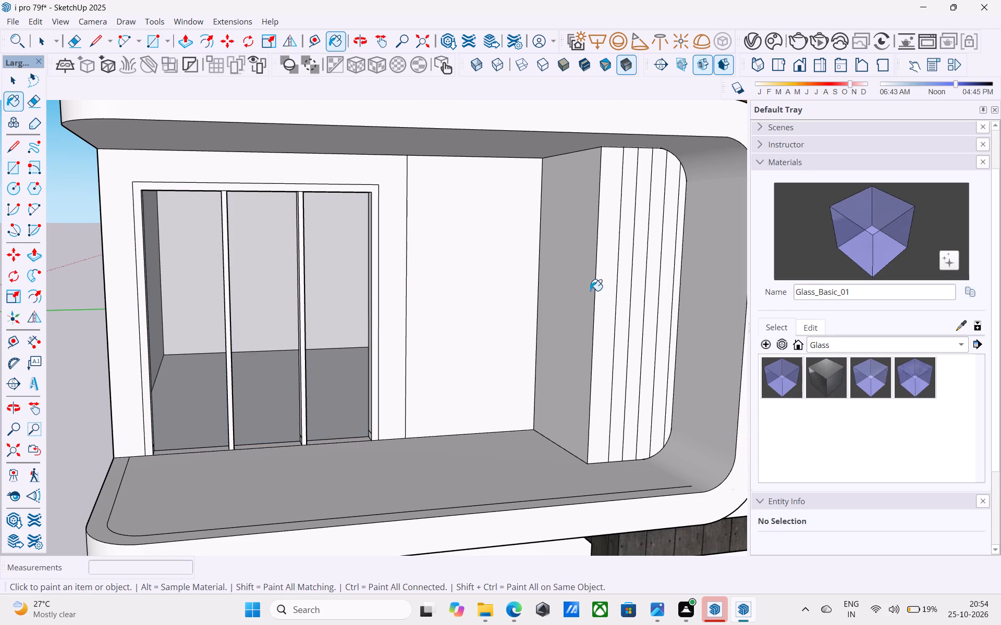
# Edit the Glass_Basic_01 material's colour to a yellow tint at maximum brightness.
pyautogui.click(824, 346)
pyautogui.click(824, 345)
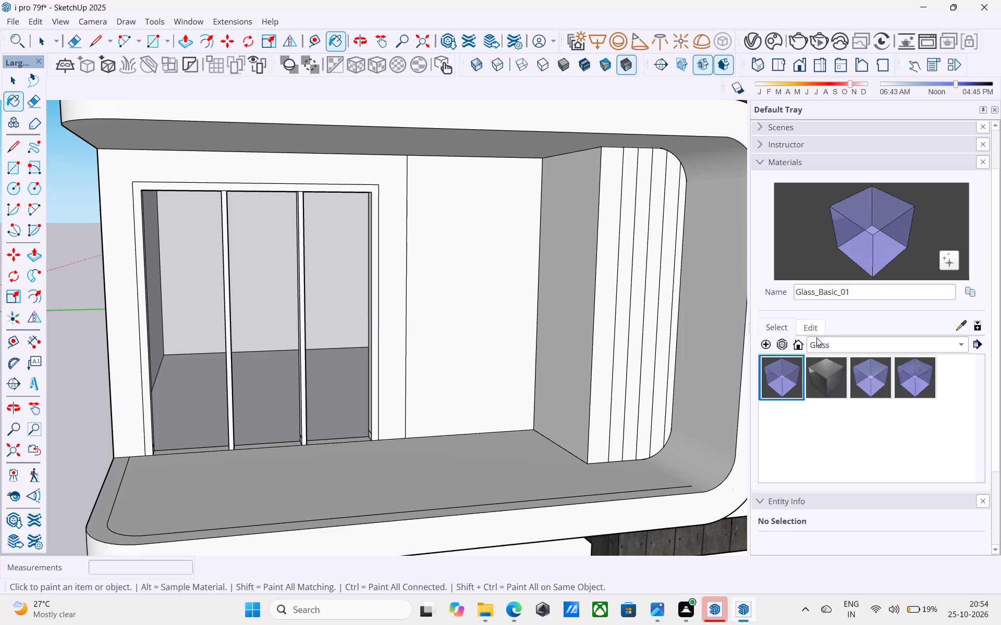
pyautogui.click(815, 332)
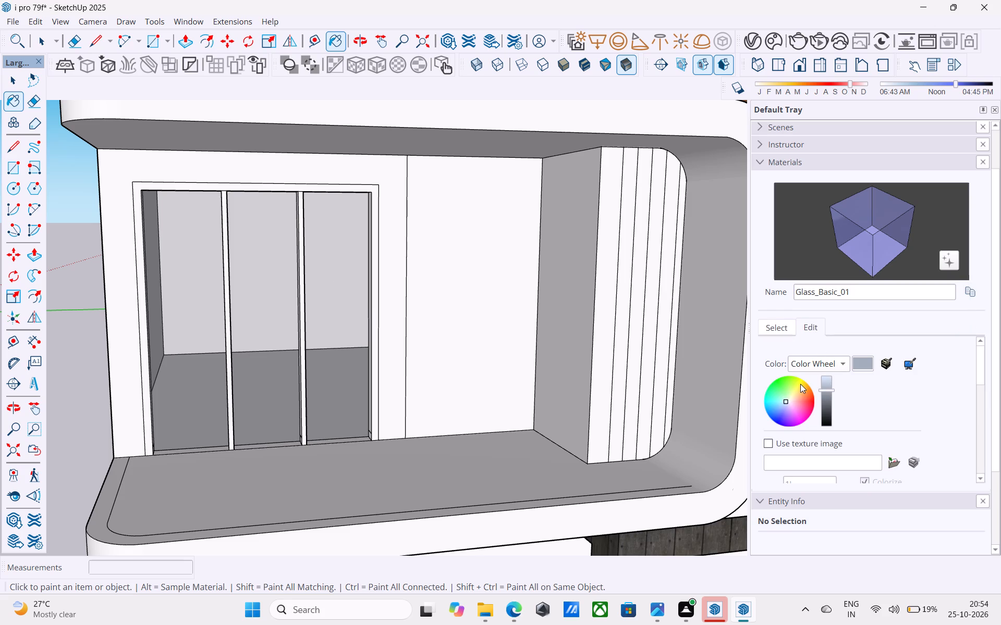
pyautogui.click(800, 381)
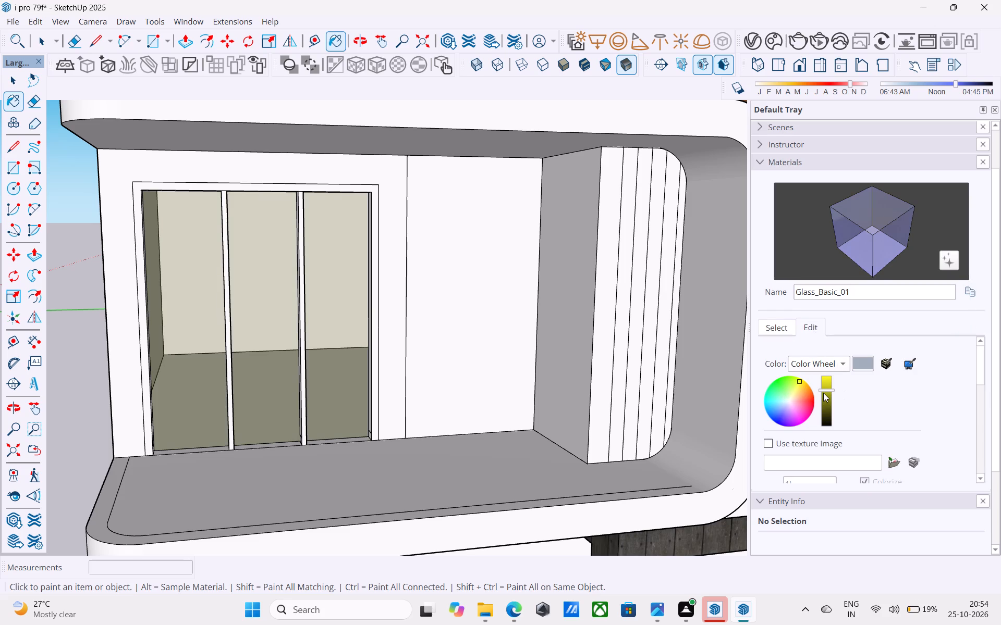
pyautogui.moveTo(824, 391); pyautogui.dragTo(824, 343)
pyautogui.scroll(-7, 577, 327)
pyautogui.middleClick(578, 330)
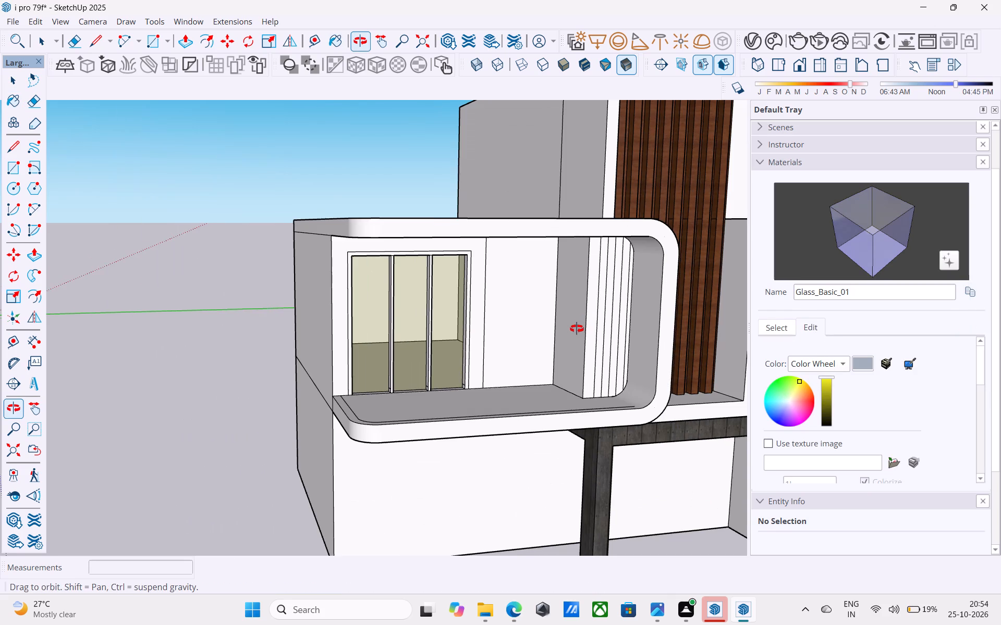
pyautogui.moveTo(576, 329); pyautogui.dragTo(569, 325, button='middle')
pyautogui.middleClick(569, 325)
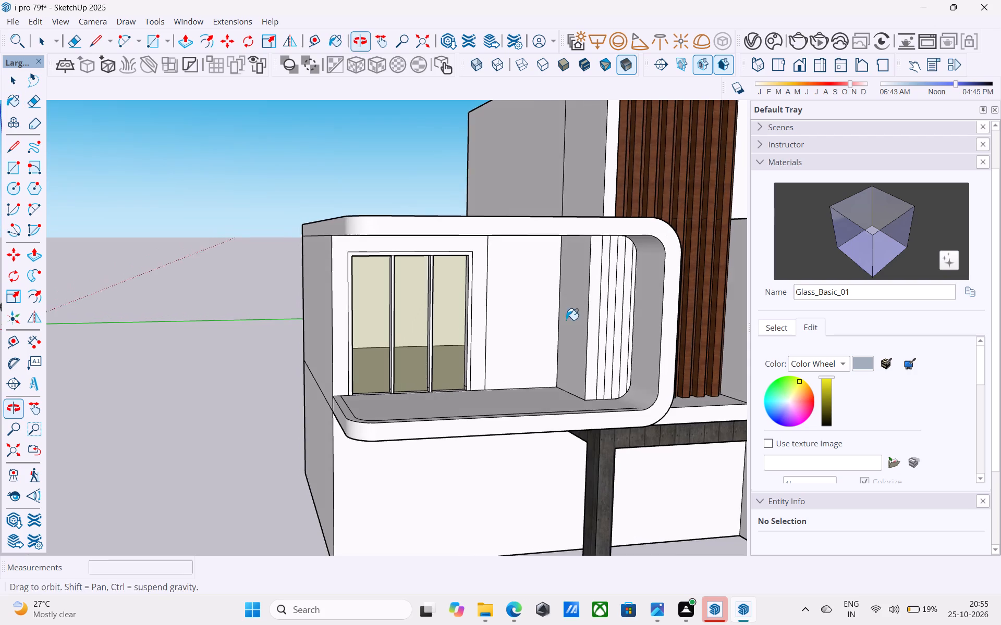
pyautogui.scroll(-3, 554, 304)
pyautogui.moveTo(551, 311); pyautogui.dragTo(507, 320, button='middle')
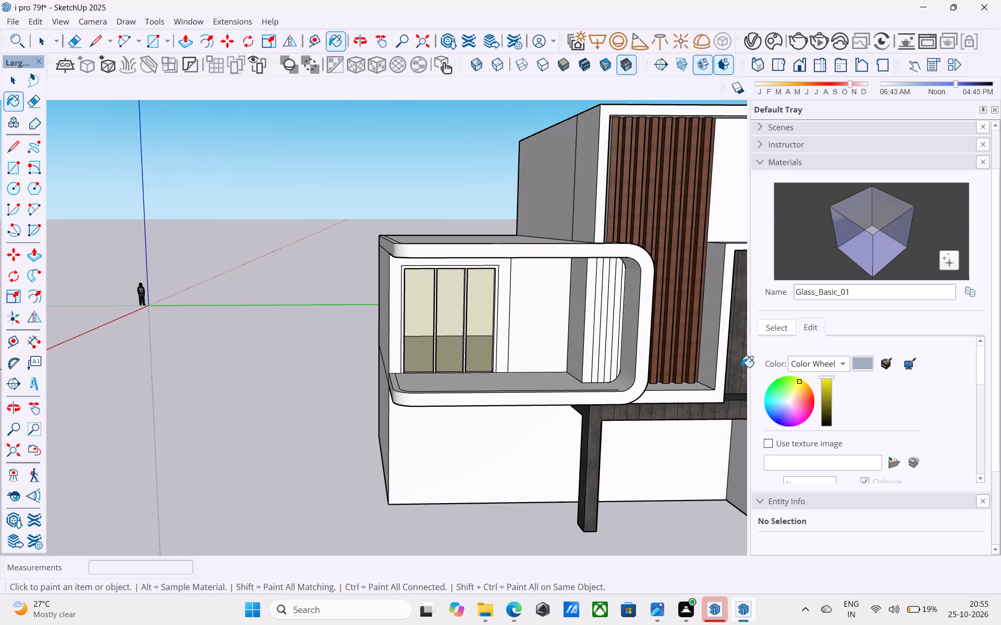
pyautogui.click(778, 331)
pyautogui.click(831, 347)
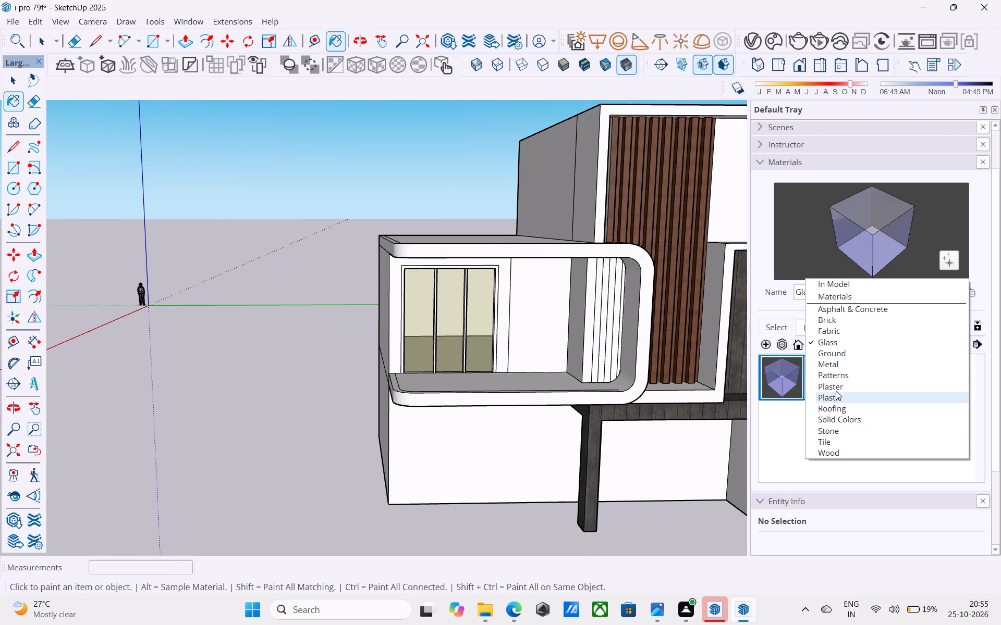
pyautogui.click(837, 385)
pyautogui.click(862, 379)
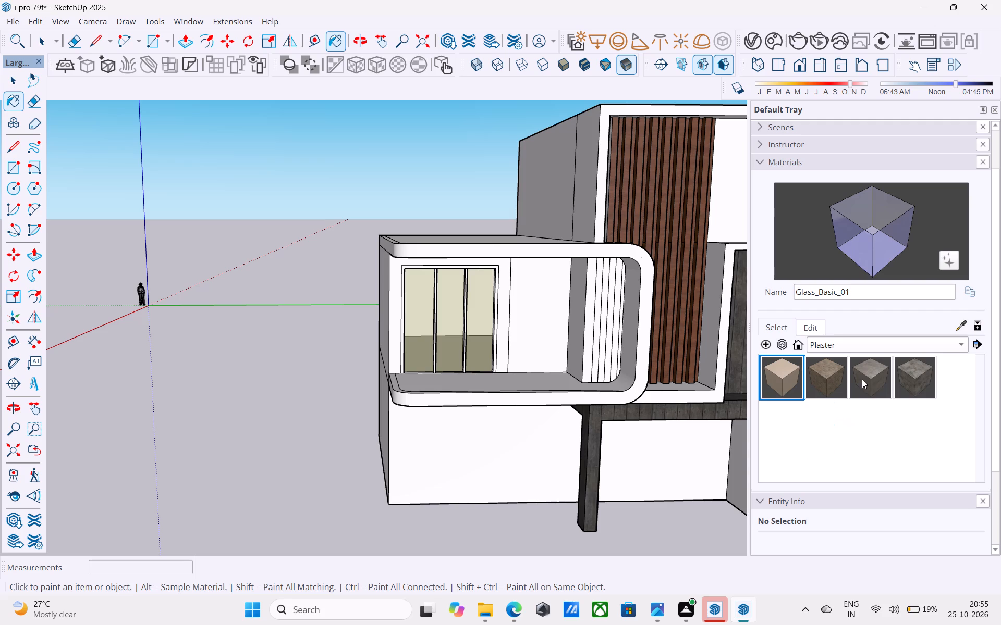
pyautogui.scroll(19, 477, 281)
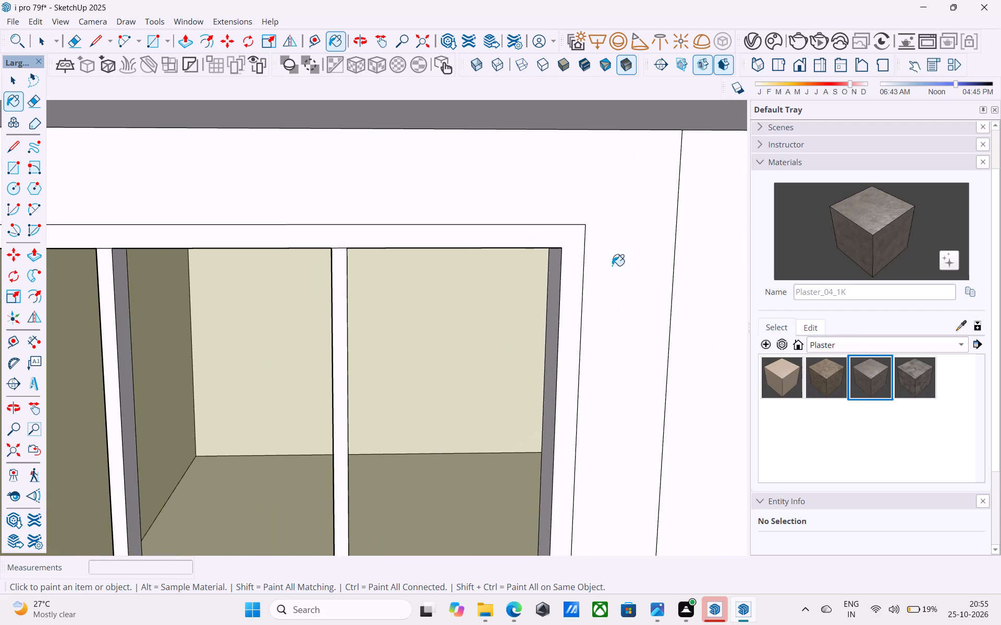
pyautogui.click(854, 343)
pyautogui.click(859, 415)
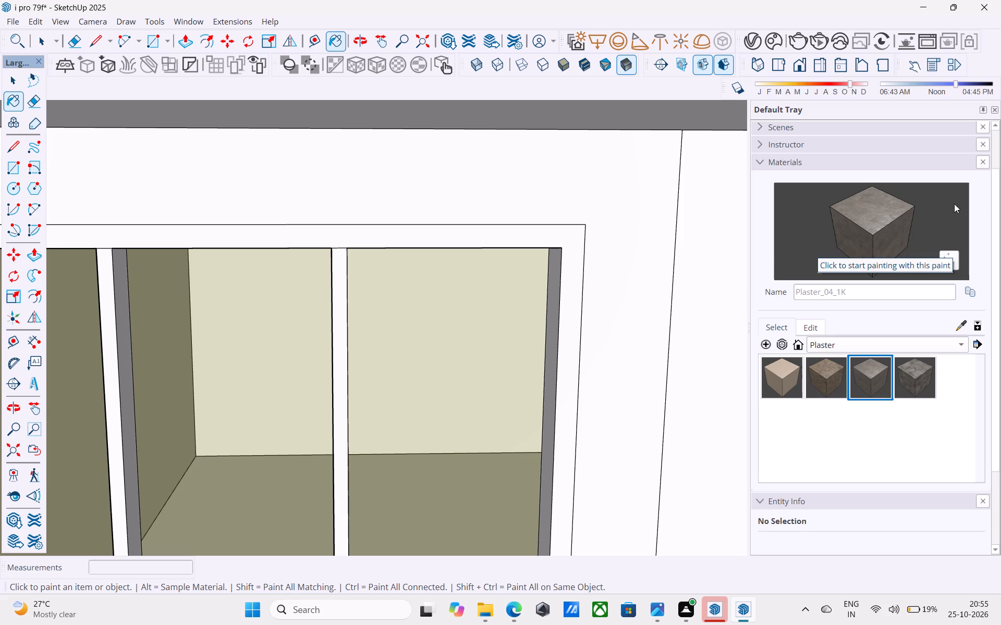
# Paint the balcony window's outer frame and both vertical mullions with Wood_Floor_12_1K from the Wood collection.
pyautogui.click(849, 348)
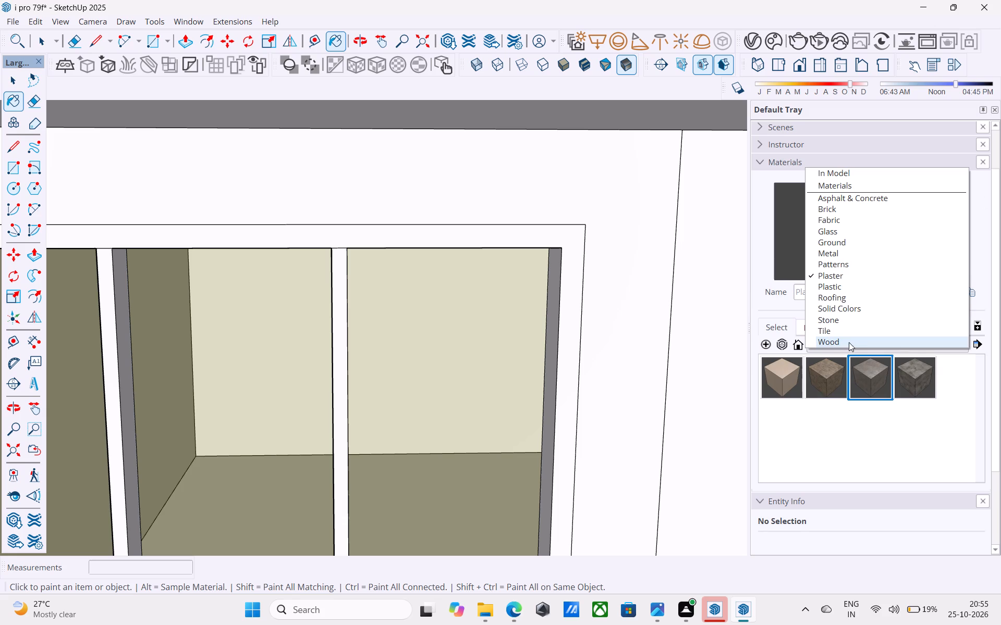
pyautogui.click(849, 342)
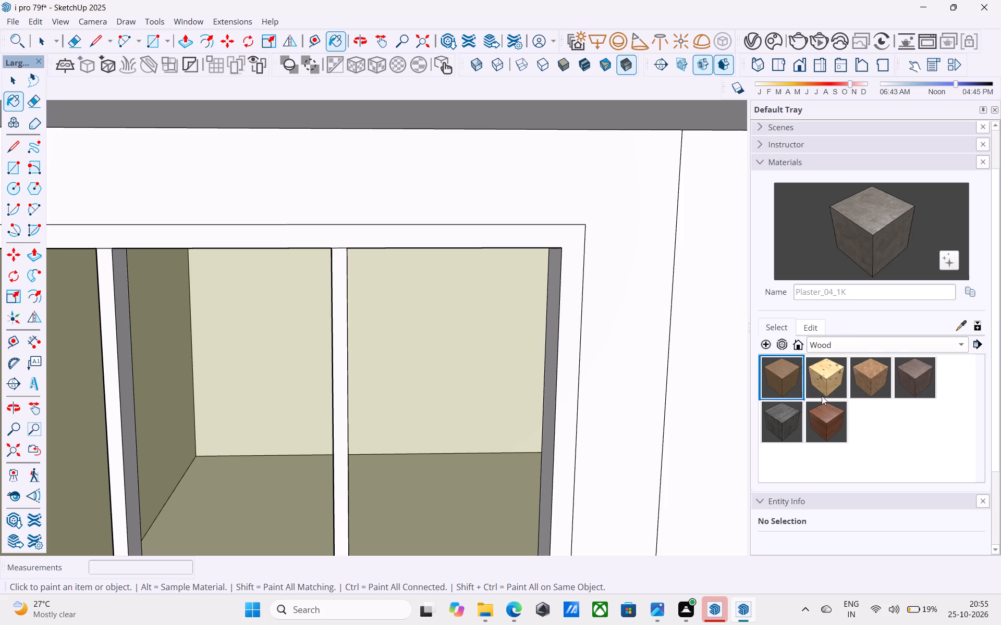
pyautogui.click(917, 379)
pyautogui.scroll(3, 572, 273)
pyautogui.click(581, 265)
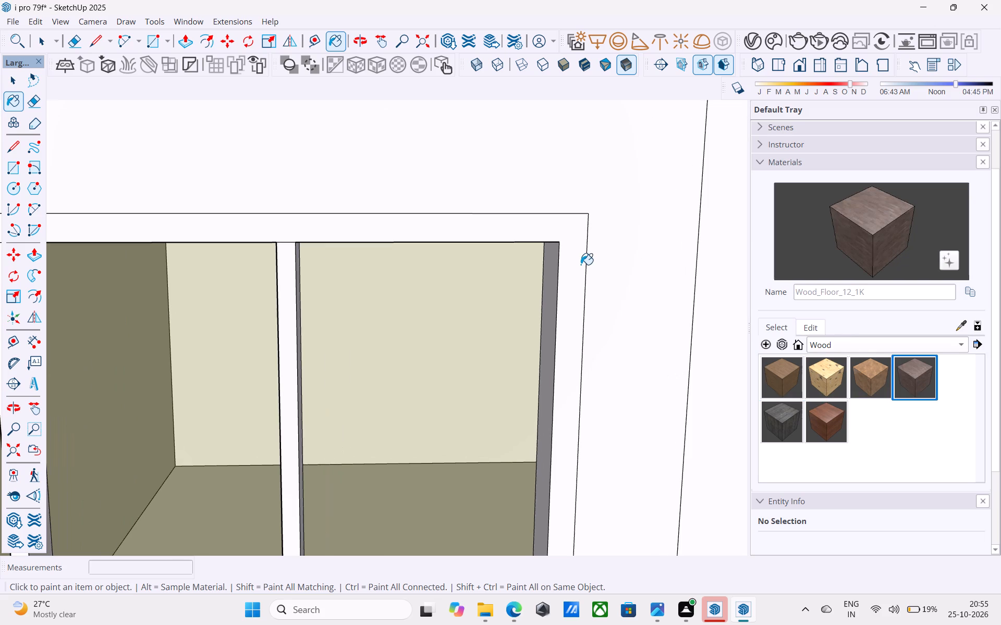
pyautogui.click(292, 271)
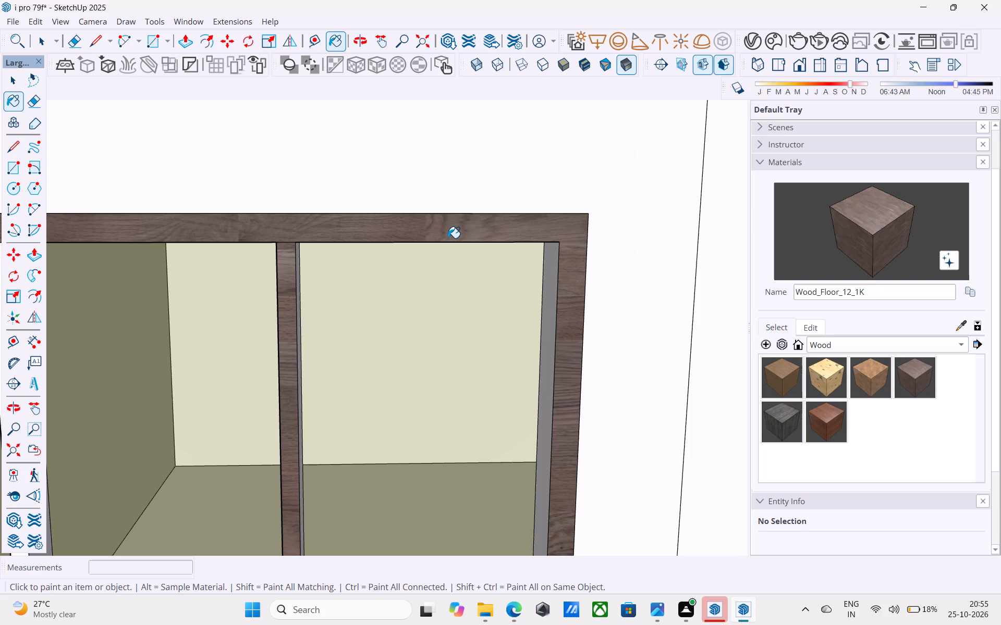
pyautogui.scroll(-6, 448, 238)
pyautogui.middleClick(448, 238)
pyautogui.scroll(-5, 448, 237)
pyautogui.scroll(2, 278, 286)
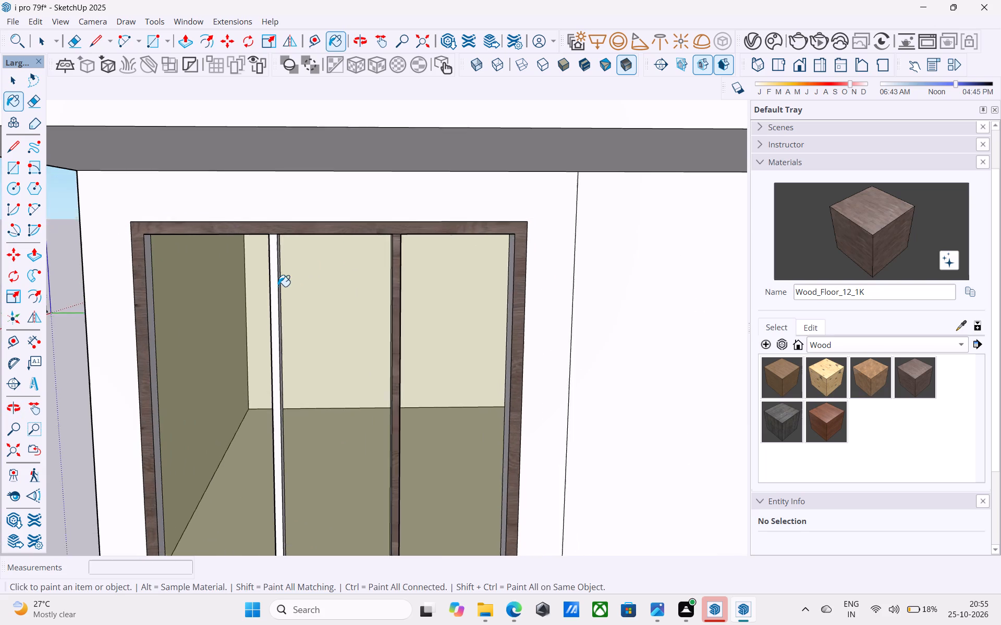
pyautogui.scroll(2, 278, 286)
pyautogui.click(275, 285)
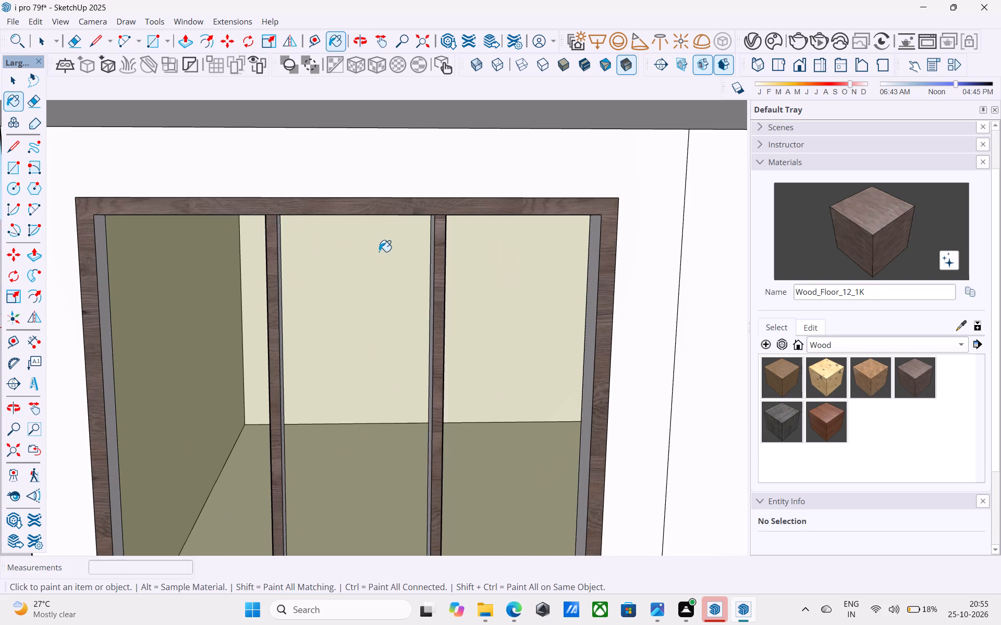
# Examine the house exterior as a whole from several angles.
pyautogui.scroll(-9, 406, 239)
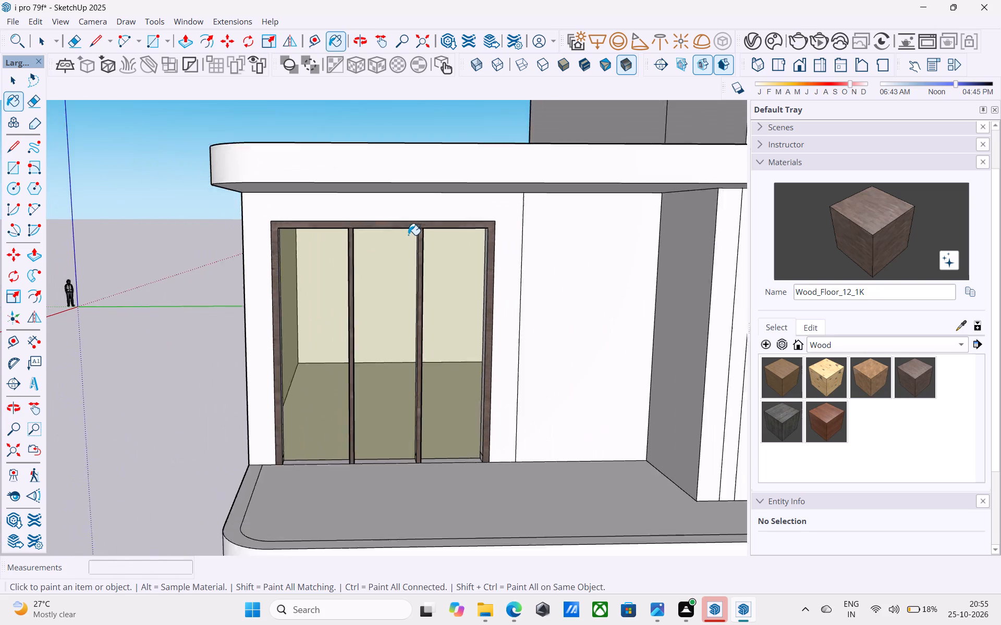
pyautogui.scroll(-9, 408, 235)
pyautogui.moveTo(402, 273); pyautogui.dragTo(409, 259, button='middle')
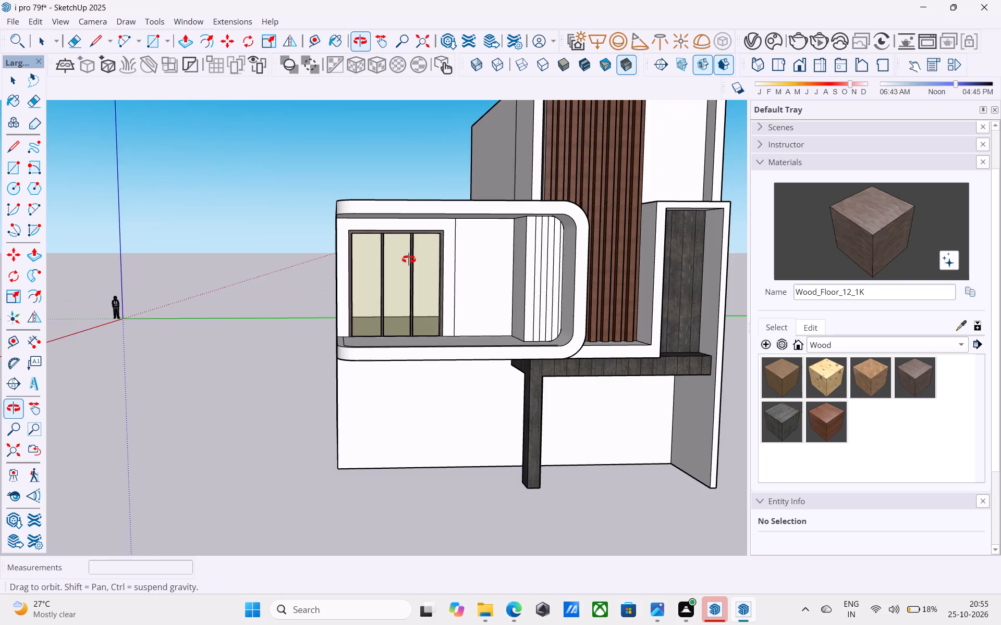
pyautogui.moveTo(409, 259); pyautogui.dragTo(451, 265, button='middle')
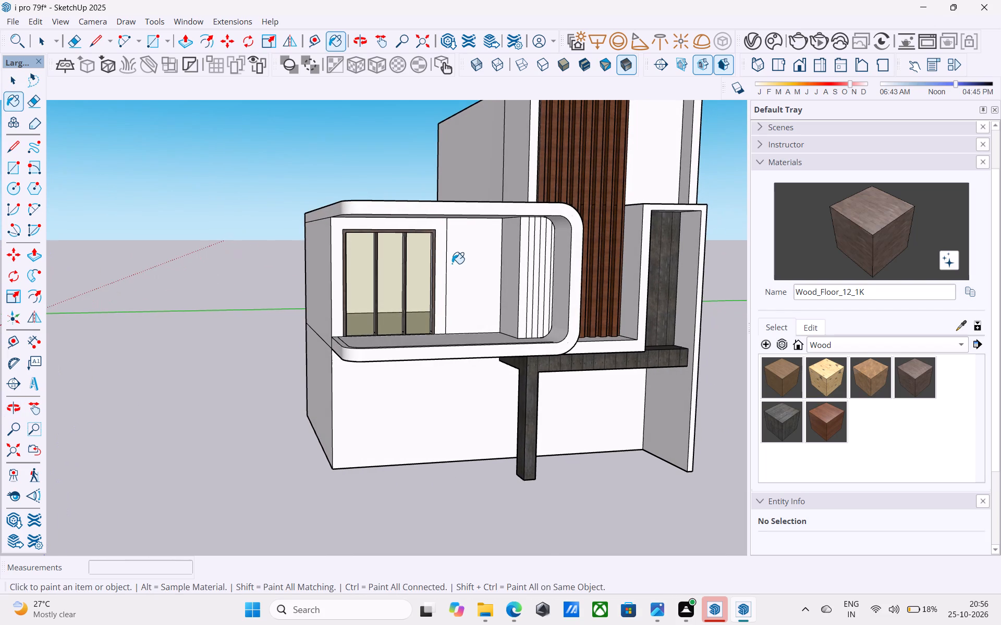
pyautogui.scroll(-6, 454, 259)
pyautogui.moveTo(436, 308); pyautogui.dragTo(507, 292, button='middle')
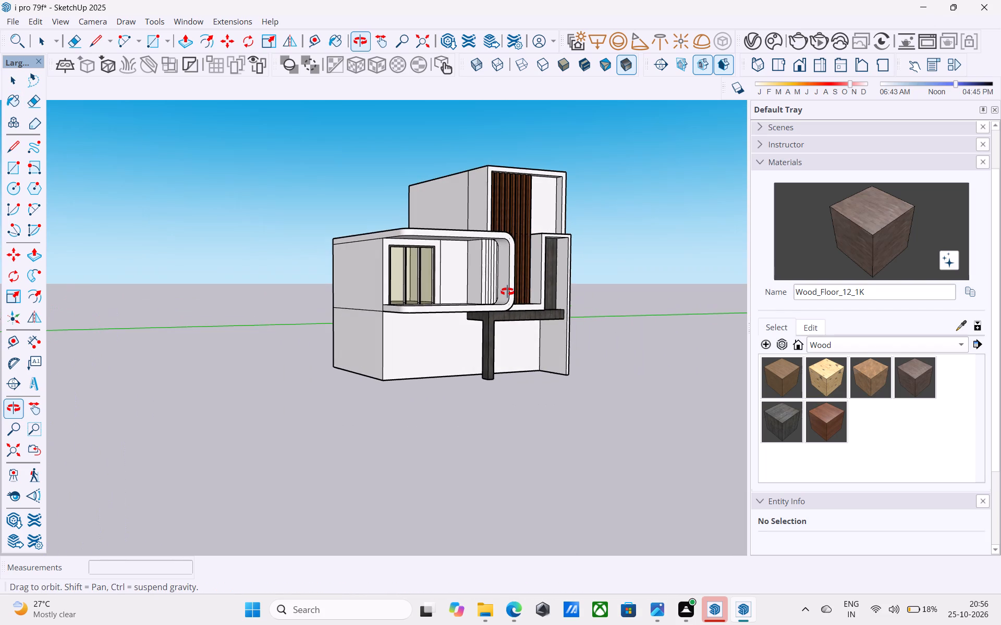
pyautogui.moveTo(507, 292); pyautogui.dragTo(376, 268, button='middle')
pyautogui.scroll(-2, 376, 267)
pyautogui.moveTo(376, 267); pyautogui.dragTo(463, 257, button='middle')
pyautogui.scroll(-5, 466, 252)
pyautogui.moveTo(471, 265); pyautogui.dragTo(608, 309, button='middle')
# Copy the bottom edge at the short end of the entrance beam 3" inward along its underside.
pyautogui.scroll(18, 482, 298)
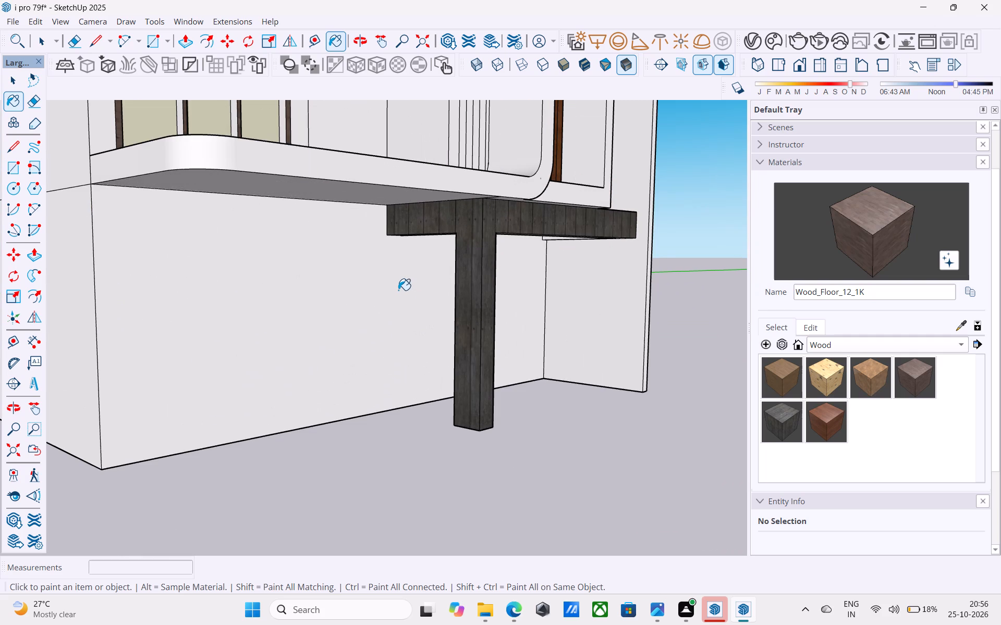
pyautogui.moveTo(398, 290); pyautogui.dragTo(410, 280, button='middle')
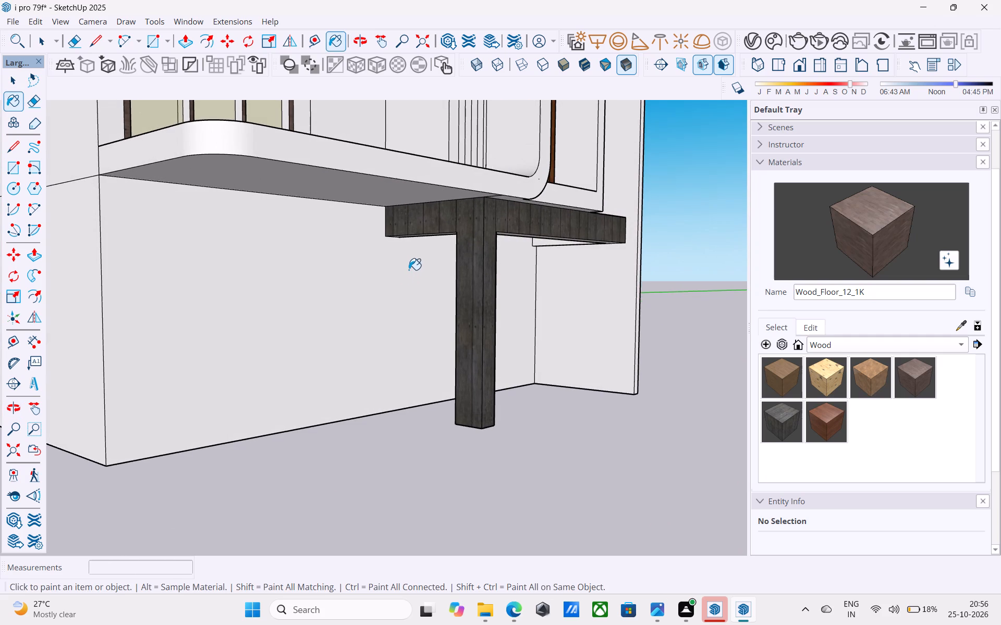
pyautogui.scroll(-3, 410, 260)
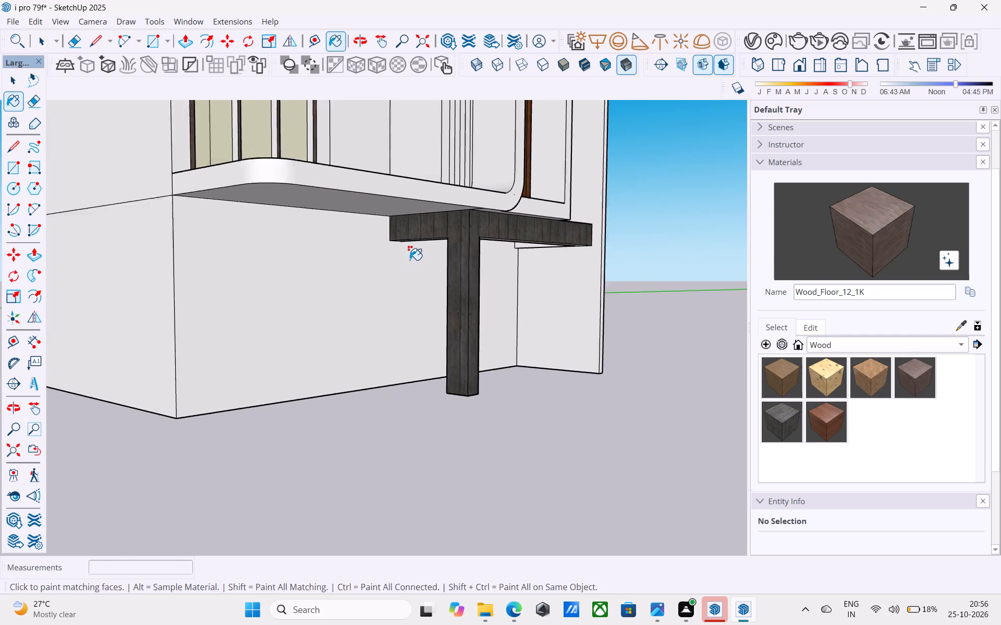
pyautogui.keyDown('shift'); pyautogui.moveTo(410, 260); pyautogui.dragTo(411, 235, button='middle'); pyautogui.keyUp('shift')
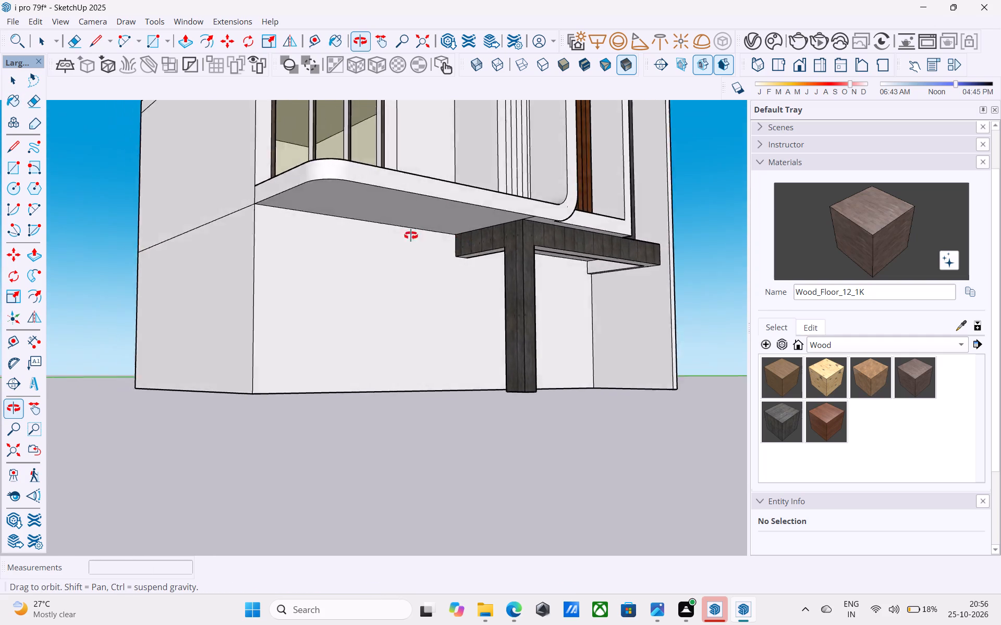
pyautogui.keyDown('shift'); pyautogui.moveTo(411, 235); pyautogui.dragTo(304, 234, button='middle'); pyautogui.keyUp('shift')
pyautogui.scroll(6, 416, 257)
pyautogui.moveTo(419, 252); pyautogui.dragTo(429, 245, button='middle')
pyautogui.moveTo(483, 246); pyautogui.dragTo(583, 200, button='middle')
pyautogui.scroll(10, 450, 259)
pyautogui.press('space')
pyautogui.click(396, 228)
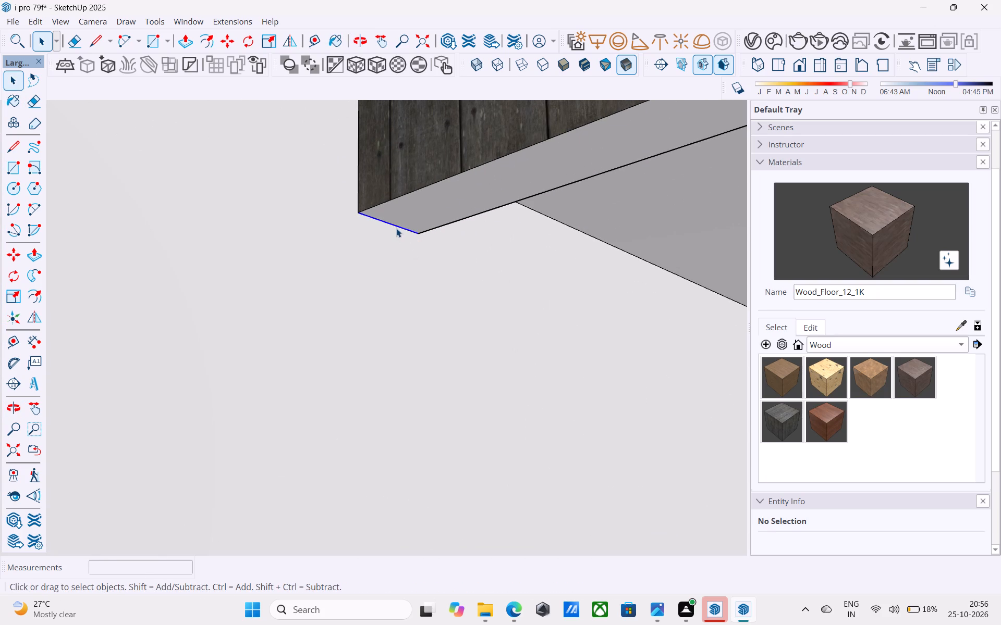
pyautogui.press('m')
pyautogui.click(364, 215)
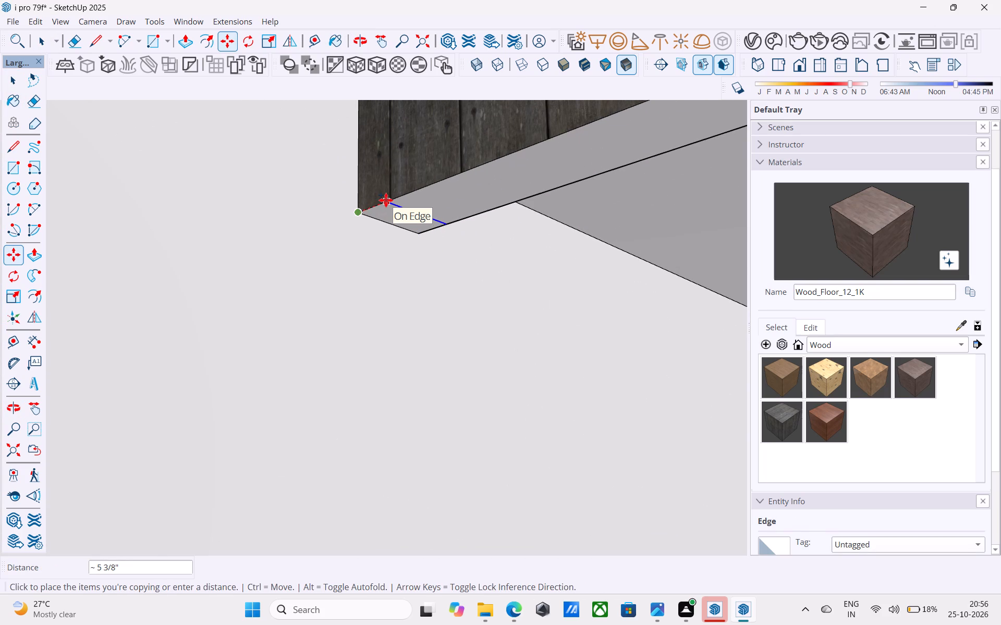
pyautogui.write('3"')
pyautogui.press('Return')
pyautogui.press('space')
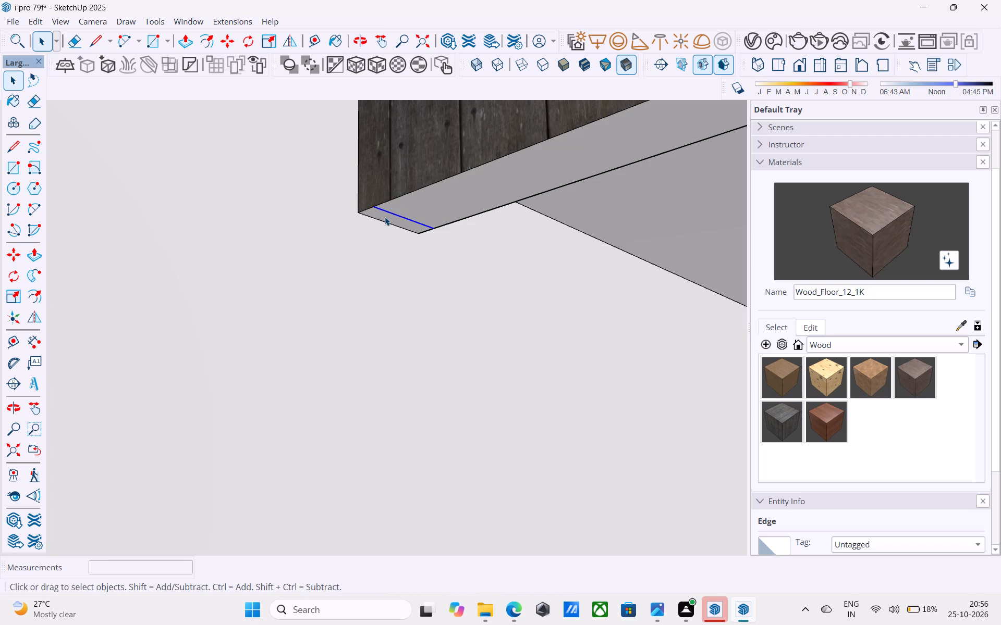
# Push/Pull the narrow strip under the beam's end down 9' to the column's base level to form a second post.
pyautogui.click(385, 217)
pyautogui.press('p')
pyautogui.click(385, 217)
pyautogui.scroll(-12, 390, 236)
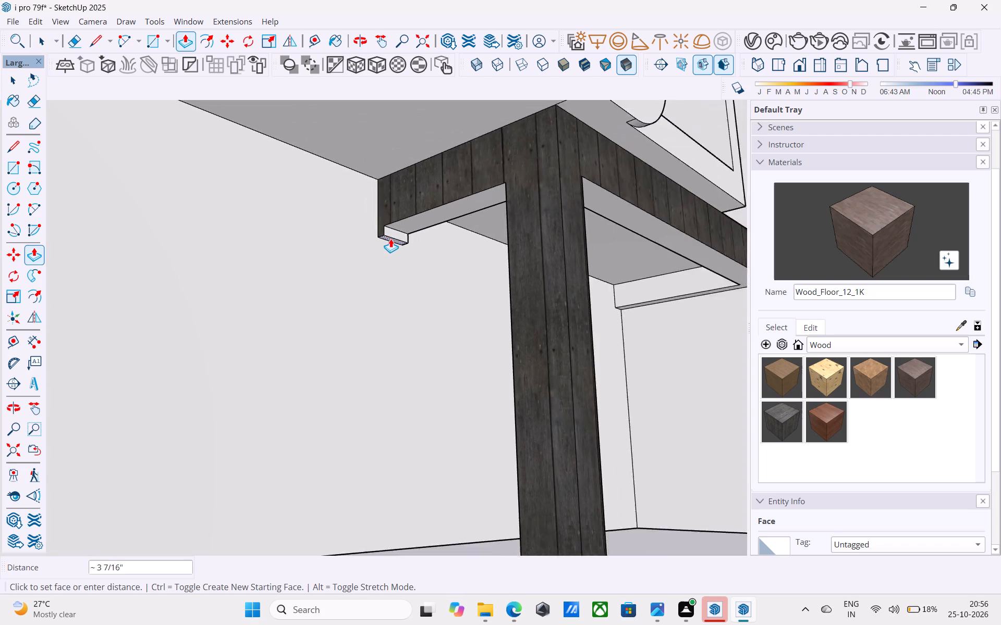
pyautogui.scroll(-3, 390, 239)
pyautogui.click(495, 441)
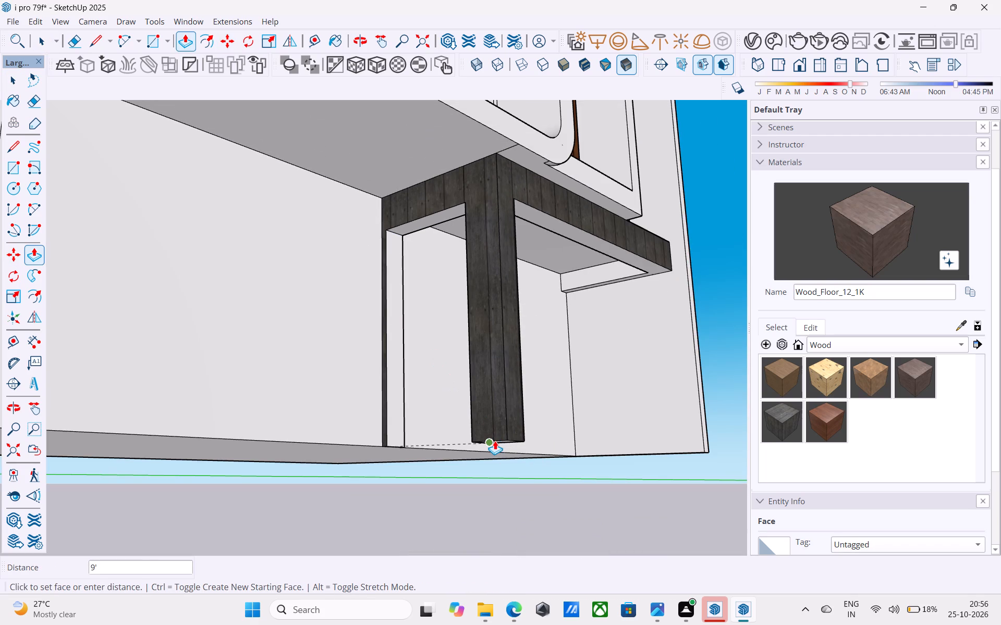
# Paint the outer faces of the entrance beam and main column with Wood_Floor_12_1K.
pyautogui.scroll(-6, 490, 422)
pyautogui.middleClick(489, 426)
pyautogui.moveTo(601, 369); pyautogui.dragTo(603, 358, button='middle')
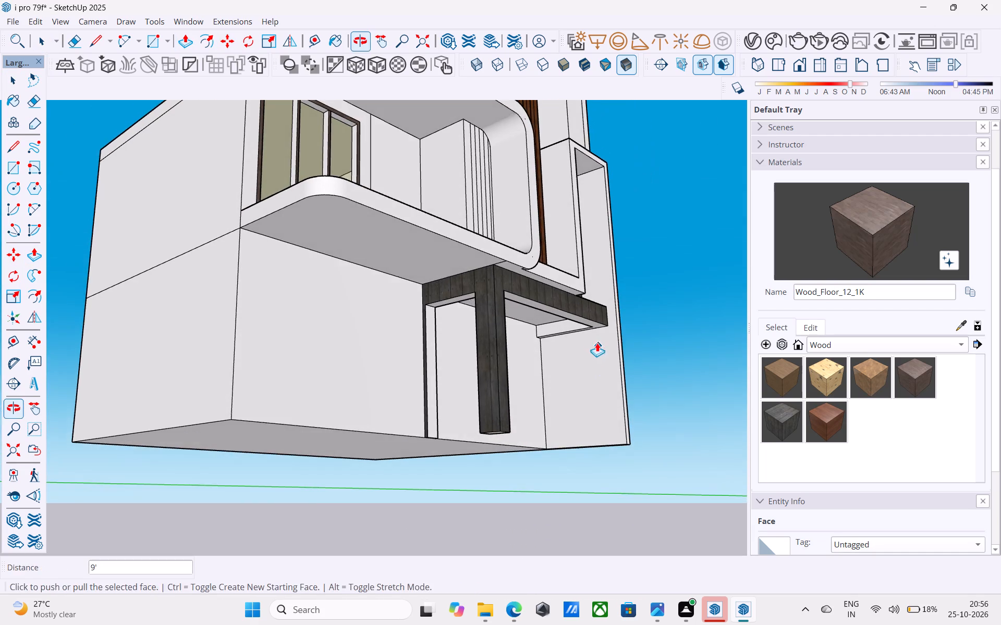
pyautogui.moveTo(594, 340); pyautogui.dragTo(634, 320, button='middle')
pyautogui.click(893, 224)
pyautogui.scroll(8, 494, 304)
pyautogui.click(460, 265)
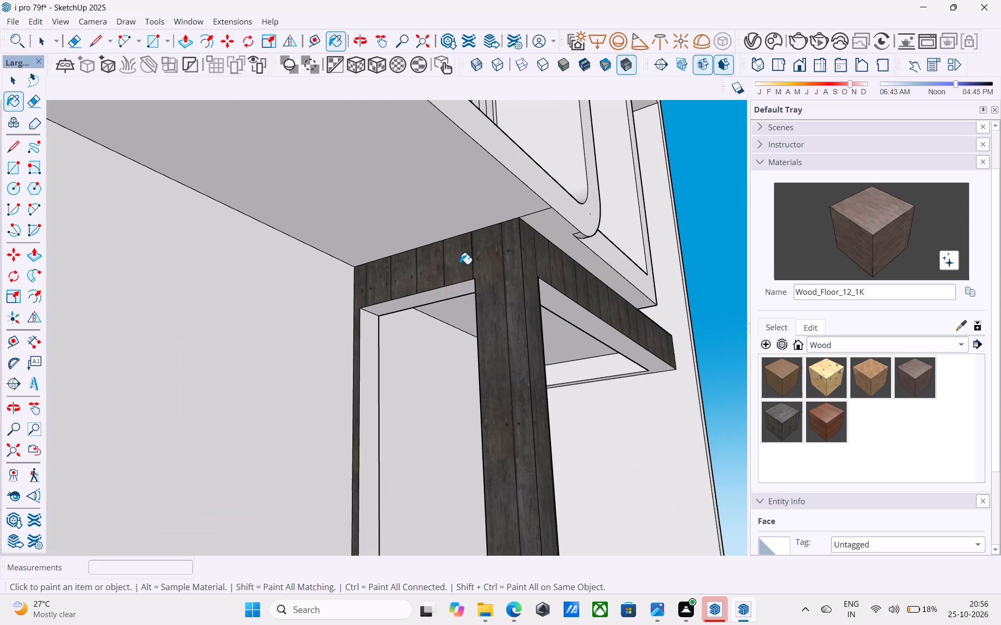
pyautogui.moveTo(516, 283); pyautogui.dragTo(478, 301, button='middle')
pyautogui.click(902, 375)
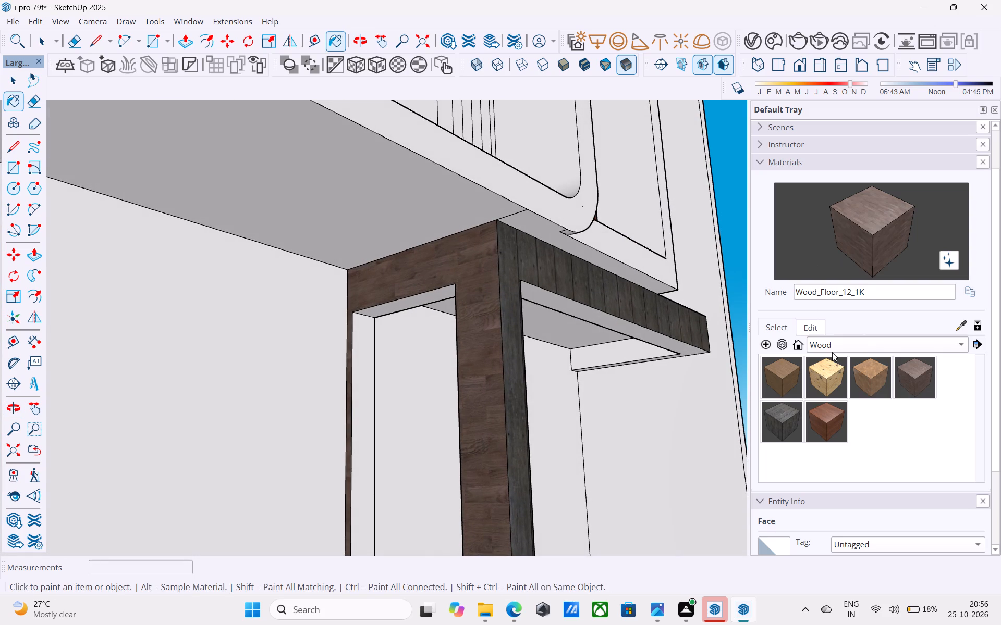
pyautogui.click(489, 260)
pyautogui.click(511, 264)
# Paint the new post, the beam undersides and the inner faces of the entrance frame with Wood_Floor_12_1K.
pyautogui.moveTo(503, 271); pyautogui.dragTo(393, 308, button='middle')
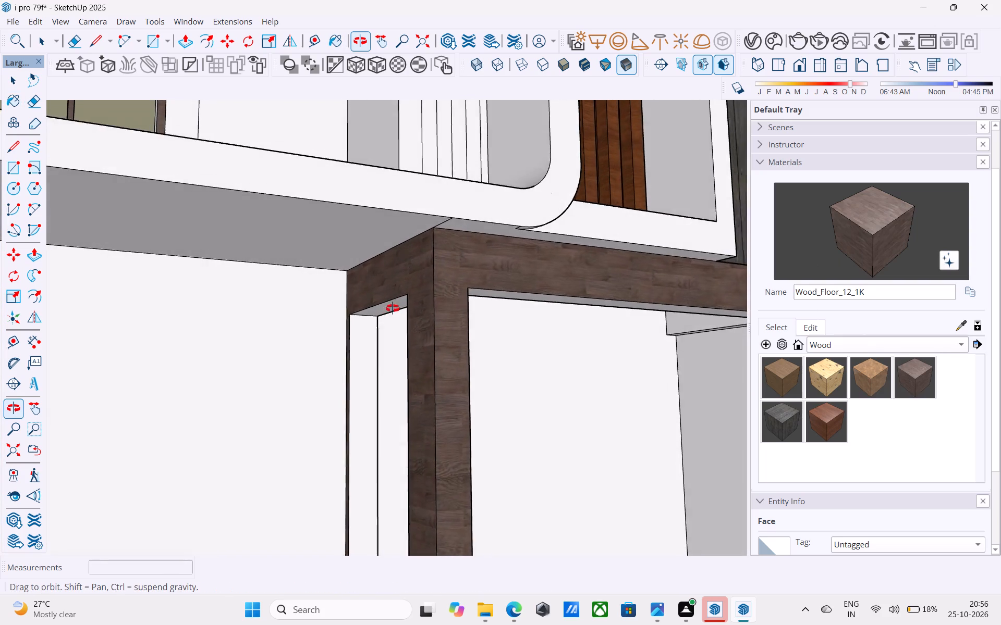
pyautogui.moveTo(393, 308); pyautogui.dragTo(387, 310, button='middle')
pyautogui.scroll(5, 375, 323)
pyautogui.click(372, 327)
pyautogui.scroll(1, 379, 317)
pyautogui.moveTo(380, 316); pyautogui.dragTo(385, 285, button='middle')
pyautogui.click(387, 279)
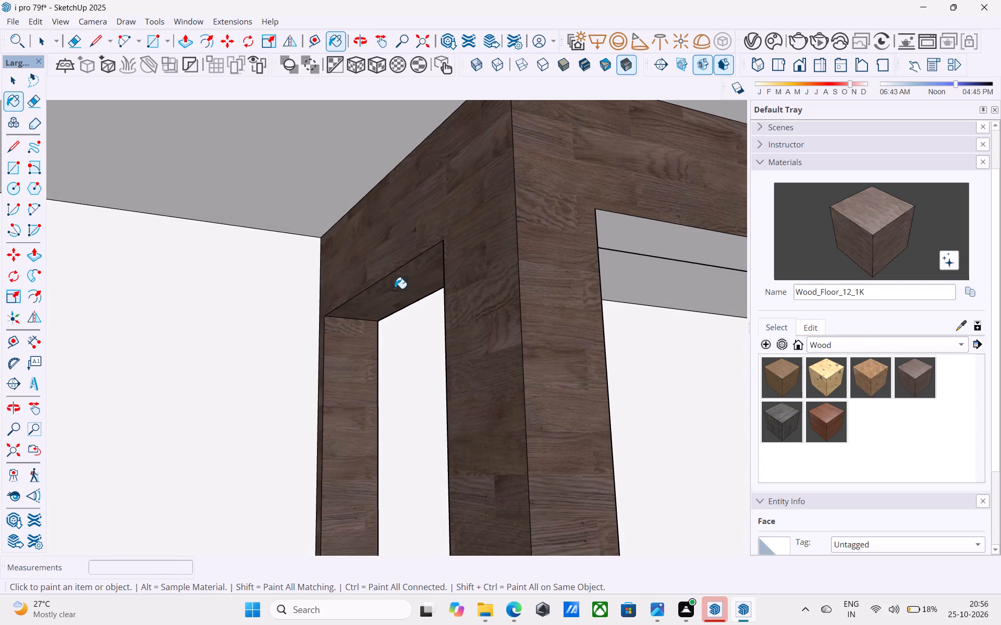
pyautogui.click(644, 236)
pyautogui.scroll(-11, 434, 230)
pyautogui.moveTo(570, 252); pyautogui.dragTo(627, 255, button='middle')
pyautogui.scroll(5, 667, 280)
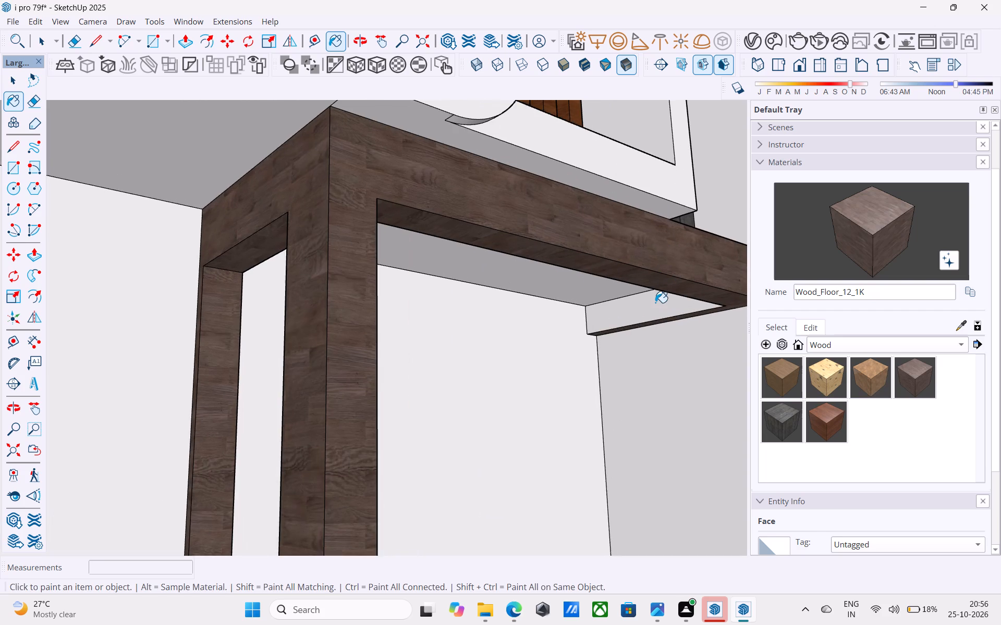
pyautogui.click(655, 303)
pyautogui.moveTo(645, 304); pyautogui.dragTo(254, 321, button='middle')
pyautogui.scroll(1, 642, 305)
pyautogui.moveTo(107, 312); pyautogui.dragTo(101, 317)
pyautogui.moveTo(139, 295); pyautogui.dragTo(174, 286)
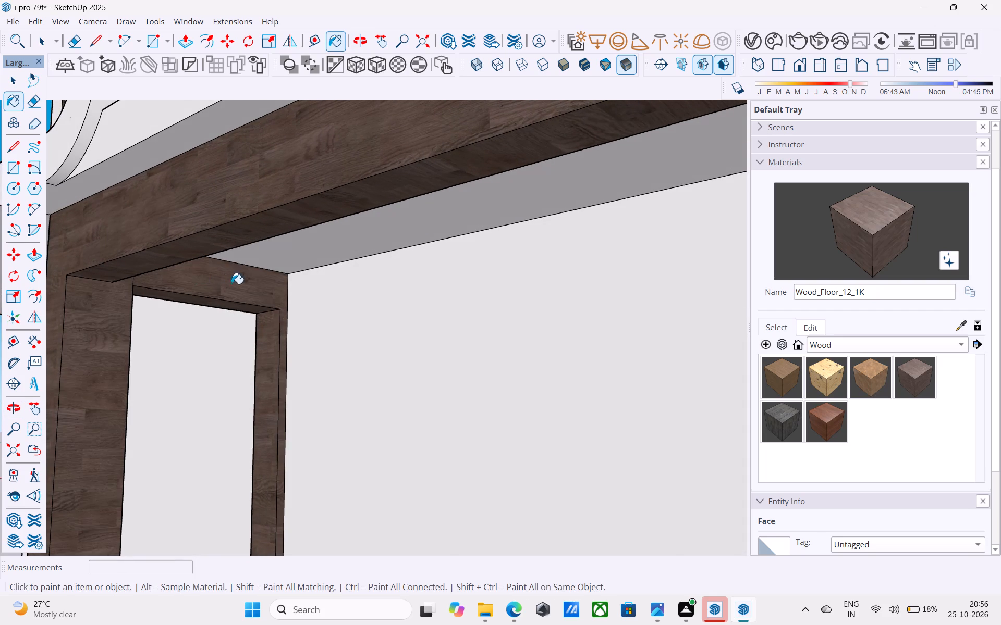
# Paint the tall dark wood panel inside the narrow upright frame above the entrance beam with Wood_Floor_12_1K.
pyautogui.scroll(-11, 254, 281)
pyautogui.moveTo(265, 285); pyautogui.dragTo(648, 390, button='middle')
pyautogui.scroll(-5, 561, 363)
pyautogui.moveTo(545, 375); pyautogui.dragTo(484, 364, button='middle')
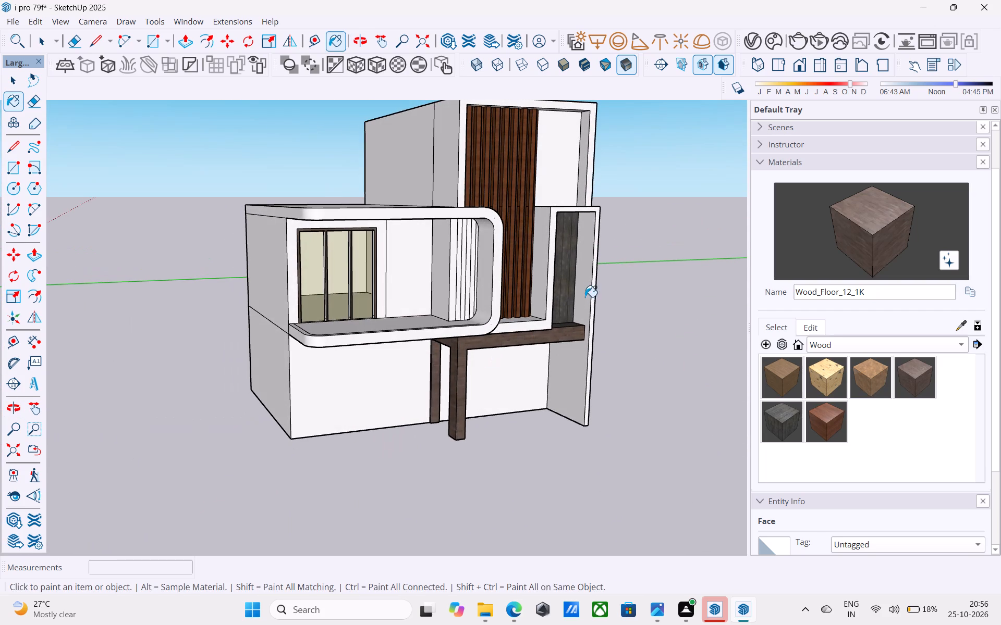
pyautogui.click(563, 288)
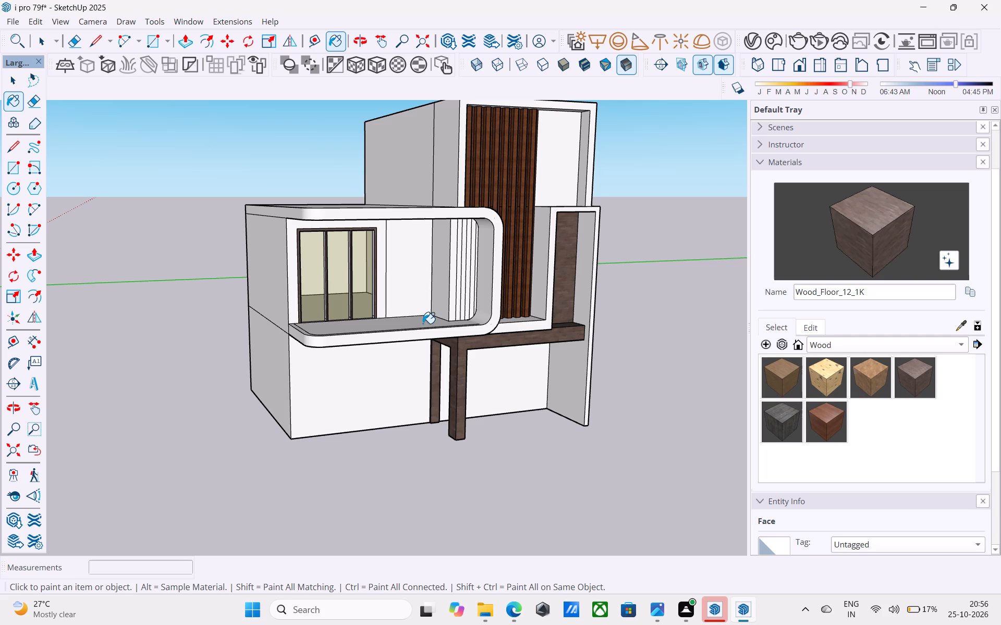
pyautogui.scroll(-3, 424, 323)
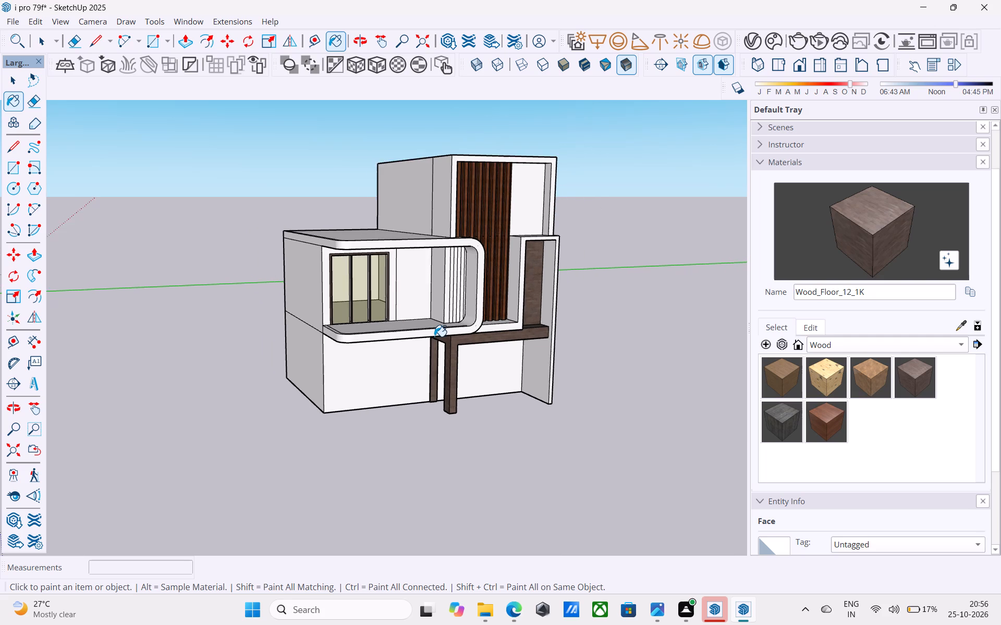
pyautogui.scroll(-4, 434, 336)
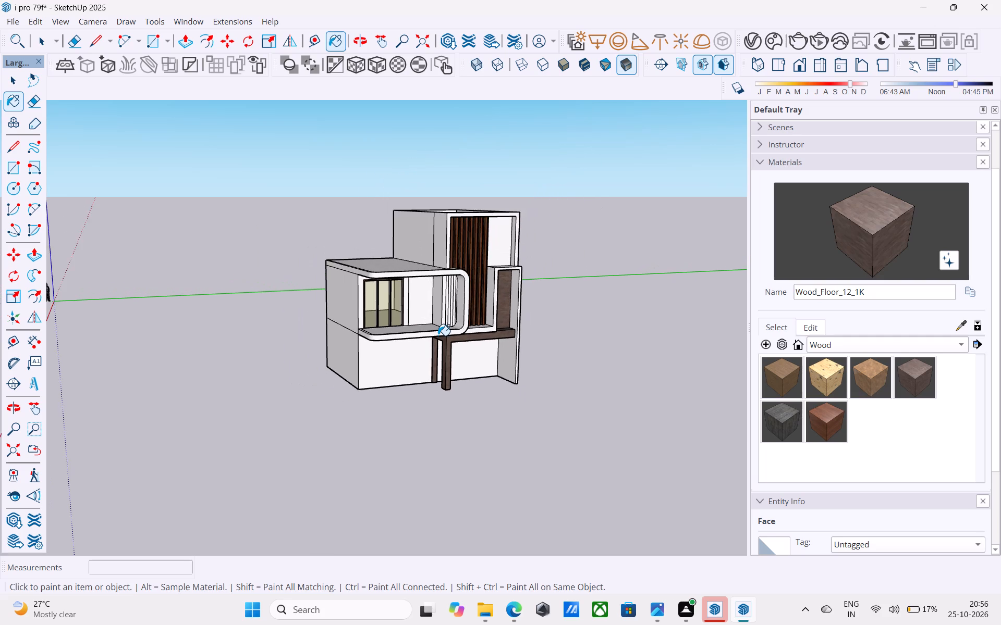
# Examine the whole house and the wood-finished entrance frame from several angles, including the beam undersides and posts.
pyautogui.scroll(-4, 438, 335)
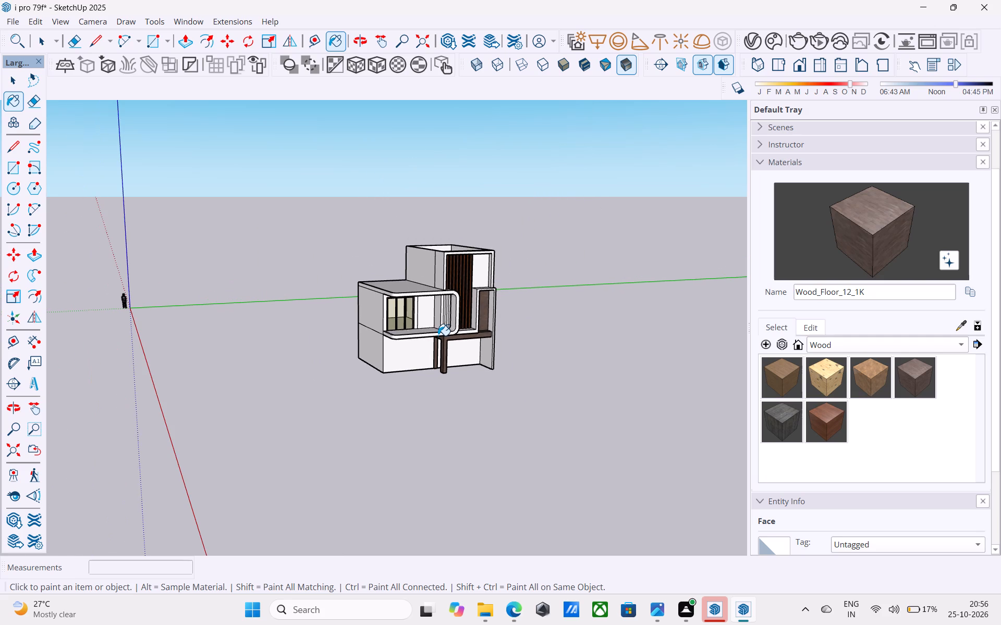
pyautogui.scroll(-5, 532, 331)
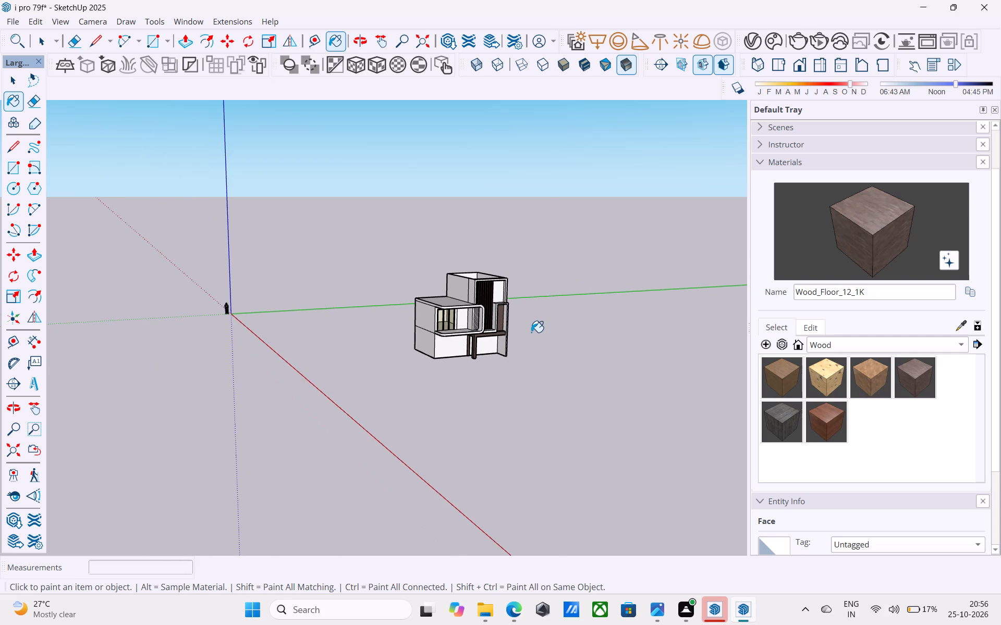
pyautogui.scroll(-1, 531, 332)
pyautogui.scroll(16, 485, 321)
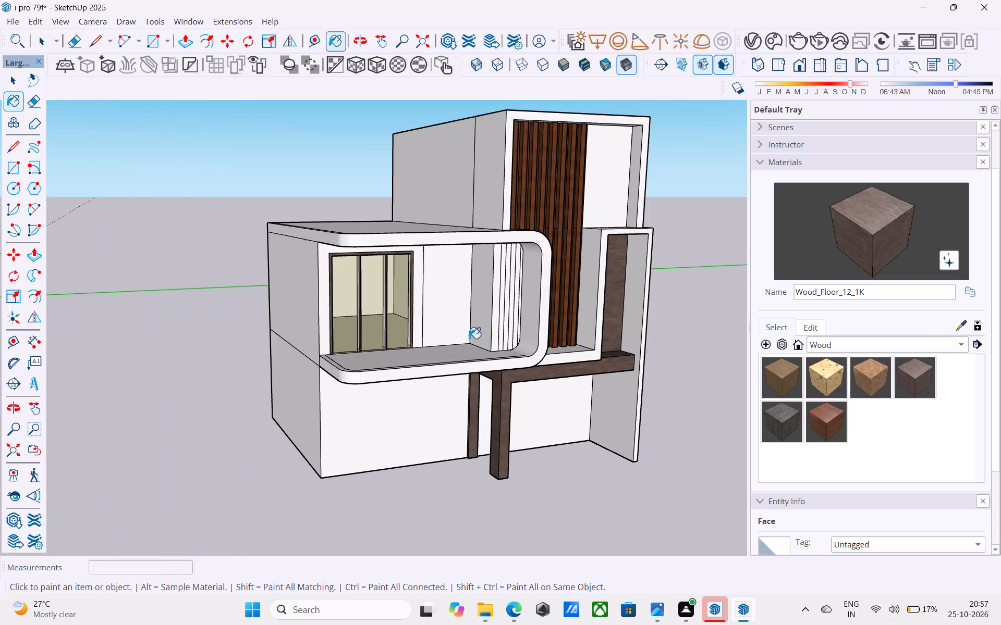
pyautogui.middleClick(479, 349)
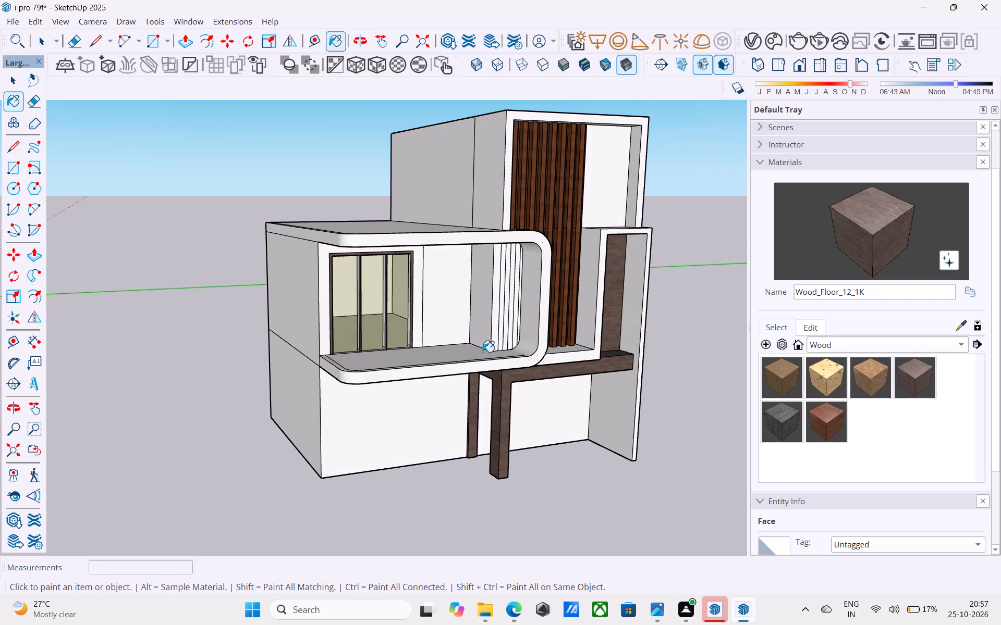
pyautogui.moveTo(491, 380); pyautogui.dragTo(644, 240, button='middle')
pyautogui.scroll(7, 535, 383)
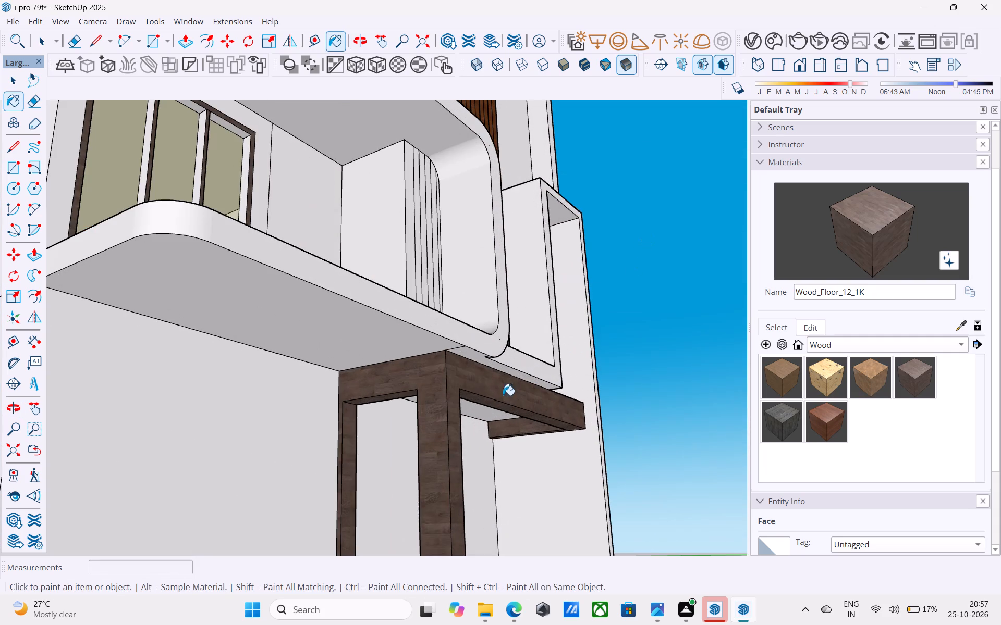
pyautogui.scroll(-1, 430, 401)
pyautogui.moveTo(430, 401); pyautogui.dragTo(400, 416, button='middle')
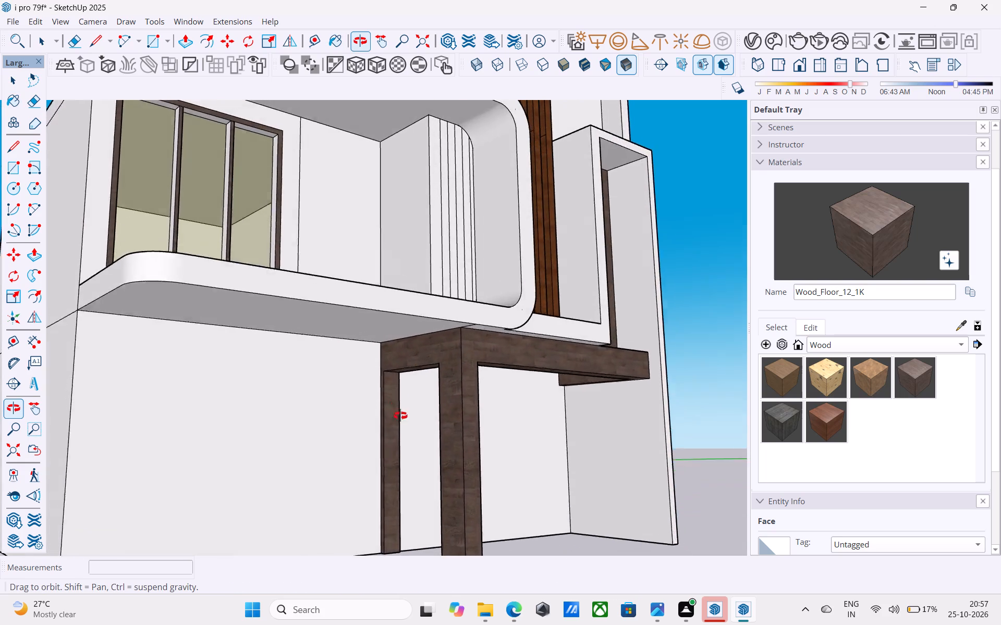
pyautogui.moveTo(400, 416); pyautogui.dragTo(191, 372, button='middle')
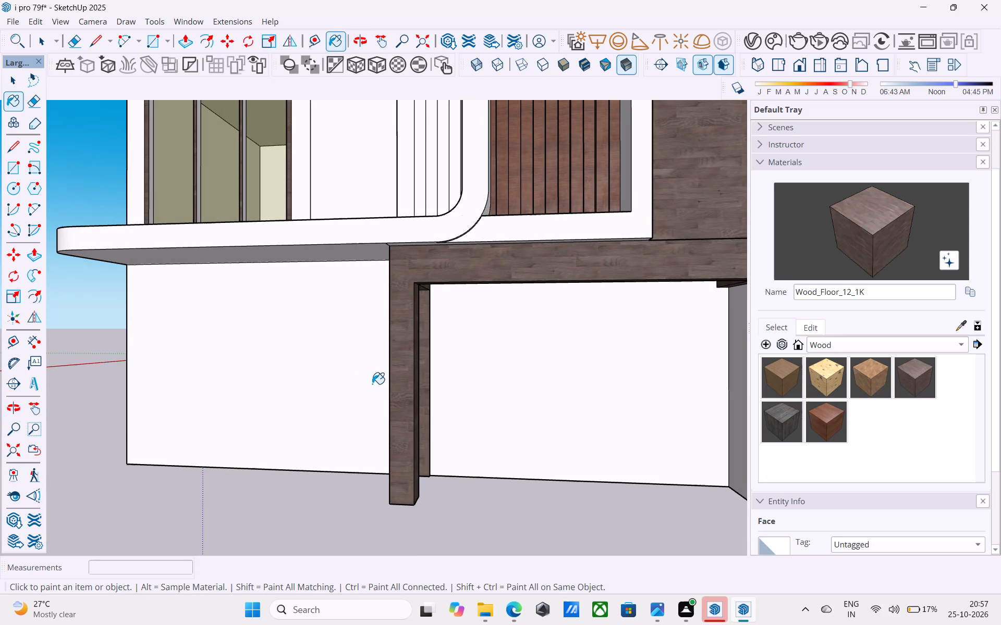
pyautogui.keyDown('shift'); pyautogui.moveTo(372, 384); pyautogui.dragTo(336, 383, button='middle'); pyautogui.keyUp('shift')
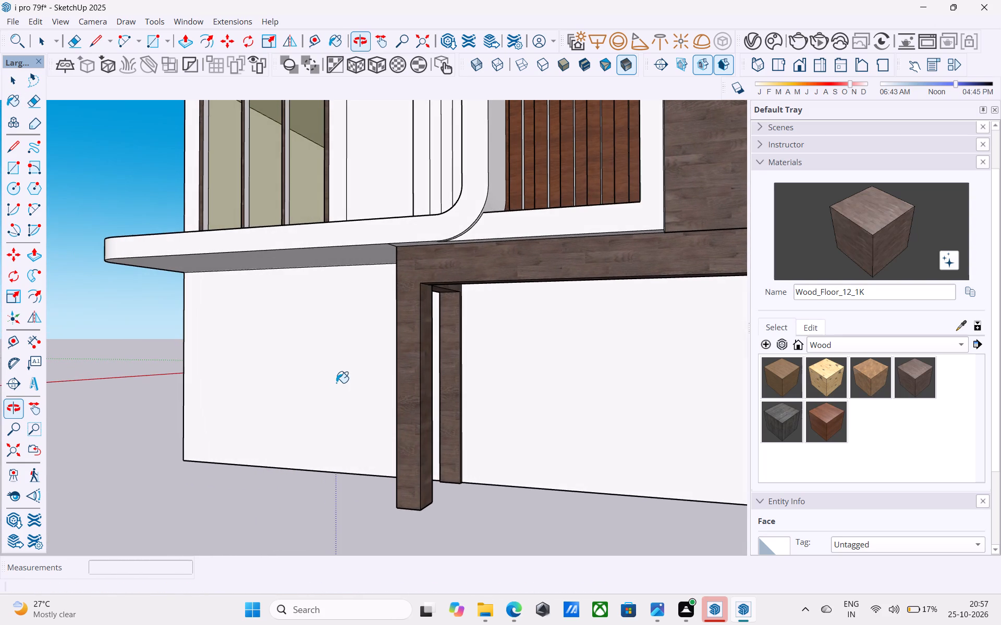
pyautogui.moveTo(348, 374); pyautogui.dragTo(356, 366, button='middle')
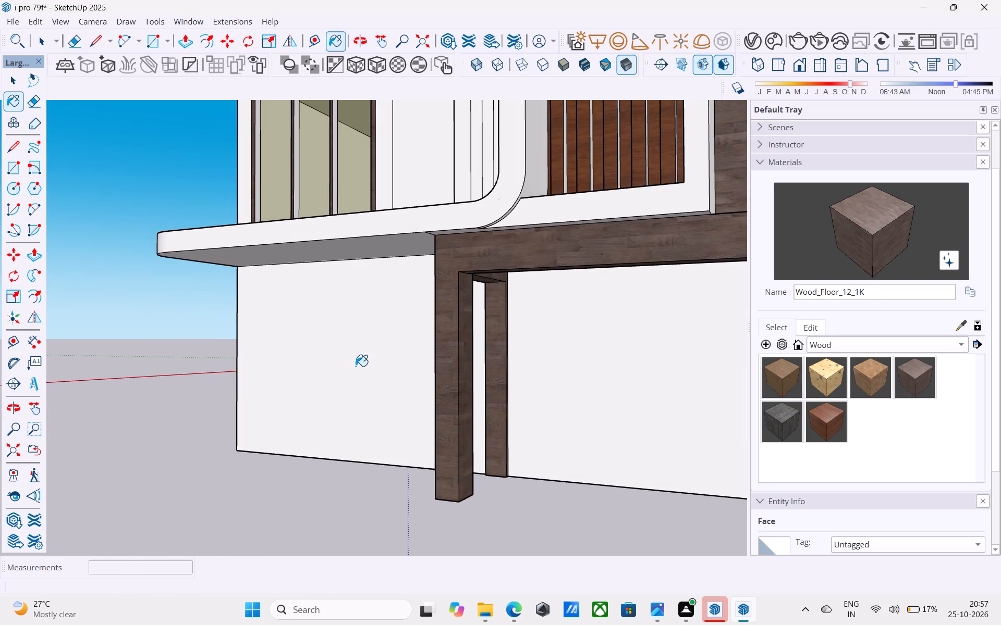
pyautogui.moveTo(356, 366); pyautogui.dragTo(389, 356, button='middle')
pyautogui.middleClick(389, 356)
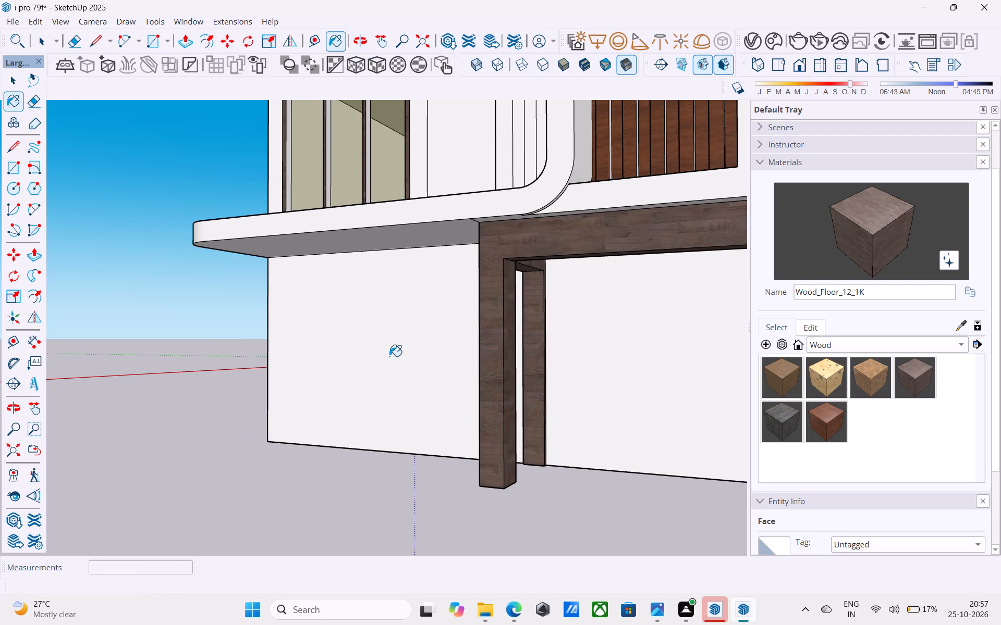
pyautogui.moveTo(390, 356); pyautogui.dragTo(377, 357, button='middle')
pyautogui.middleClick(376, 357)
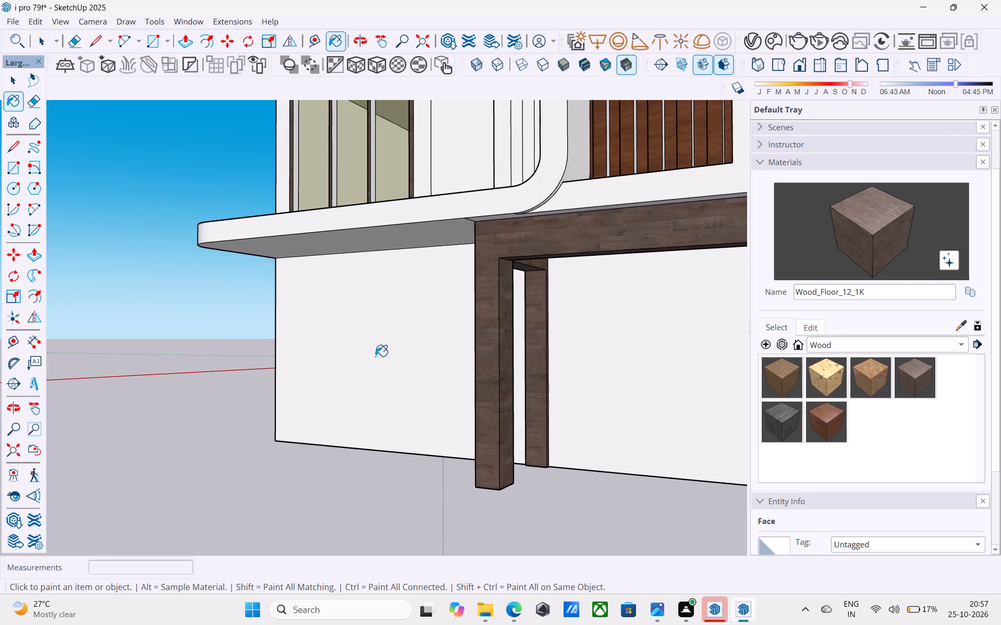
pyautogui.moveTo(375, 356); pyautogui.dragTo(363, 357, button='middle')
# Draw a 4' 3" by 9' rectangle across the inner side of the opening between the second post and the main column.
pyautogui.press('r')
pyautogui.moveTo(504, 314); pyautogui.dragTo(389, 299, button='middle')
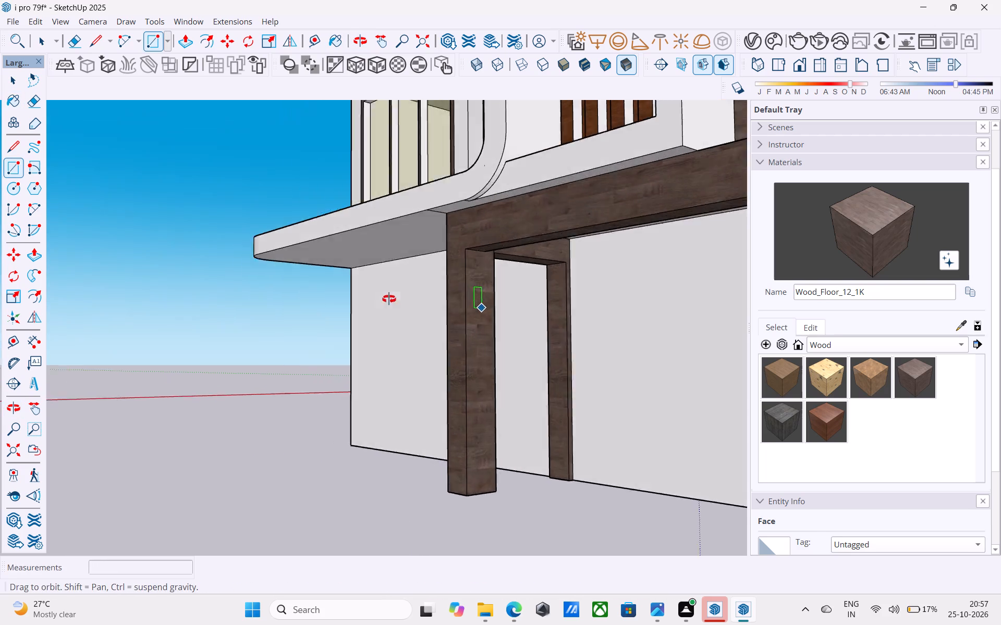
pyautogui.moveTo(389, 299); pyautogui.dragTo(360, 298, button='middle')
pyautogui.scroll(5, 543, 295)
pyautogui.scroll(3, 575, 254)
pyautogui.click(592, 223)
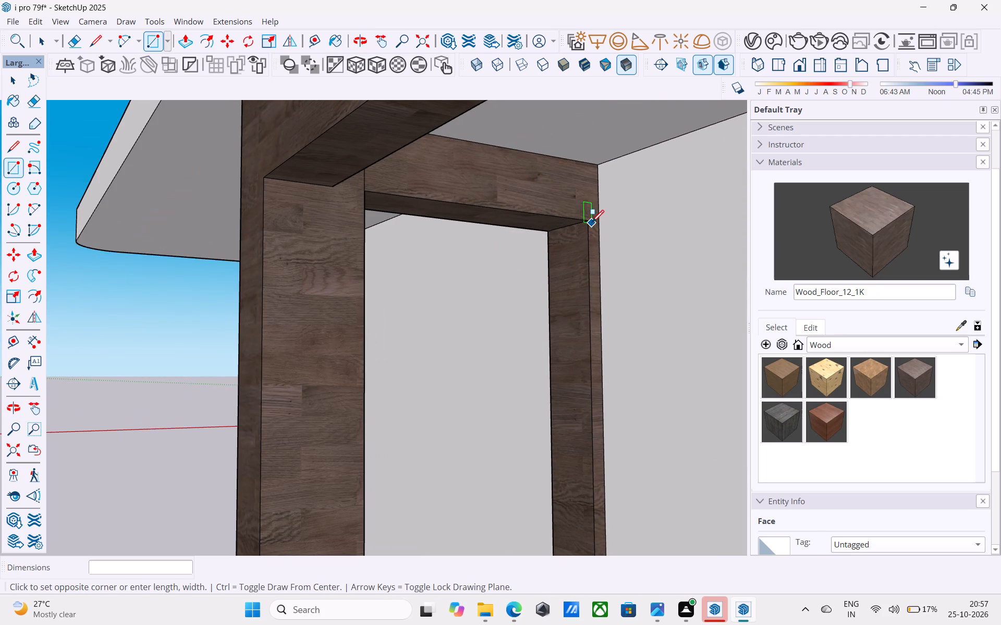
pyautogui.press('r')
pyautogui.click(590, 227)
pyautogui.scroll(-7, 590, 223)
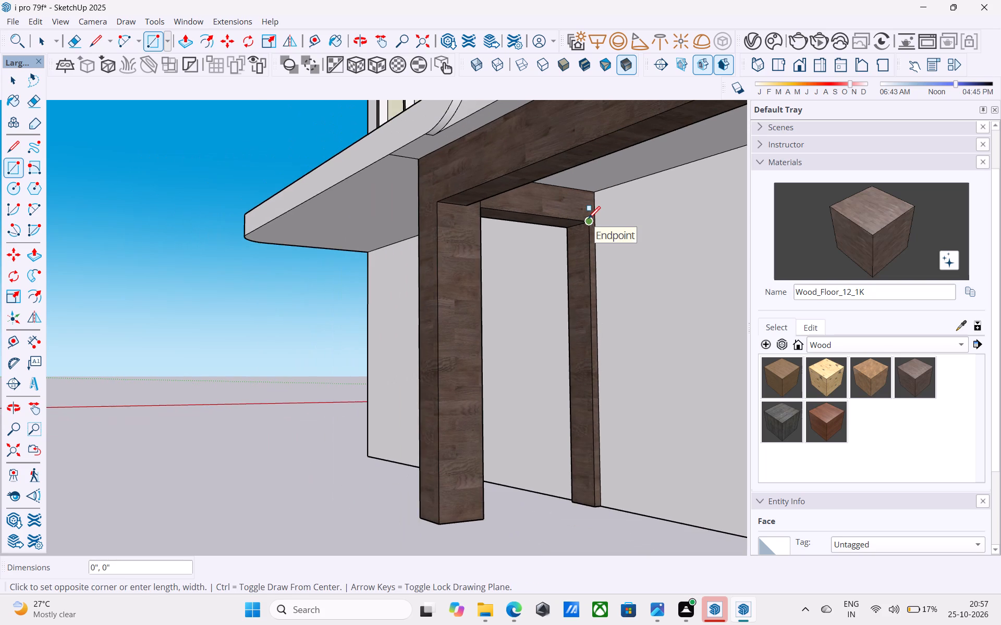
pyautogui.scroll(-5, 588, 220)
pyautogui.moveTo(587, 347); pyautogui.dragTo(553, 378, button='middle')
pyautogui.middleClick(551, 379)
pyautogui.scroll(10, 522, 402)
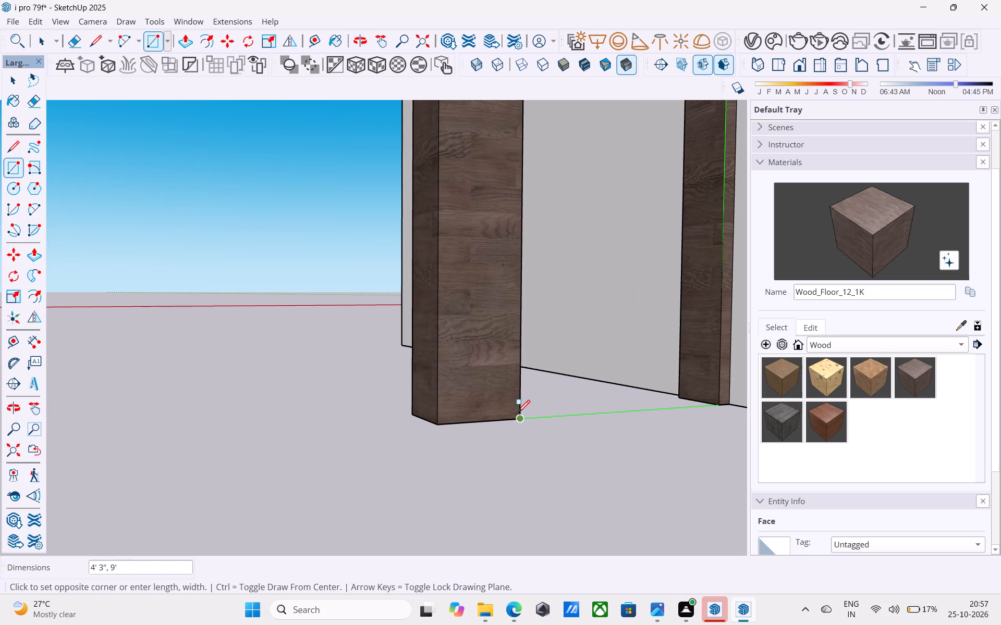
pyautogui.click(521, 413)
# Paint the new face between the post and the column with Glass_Basic_1 from the Glass materials.
pyautogui.click(823, 341)
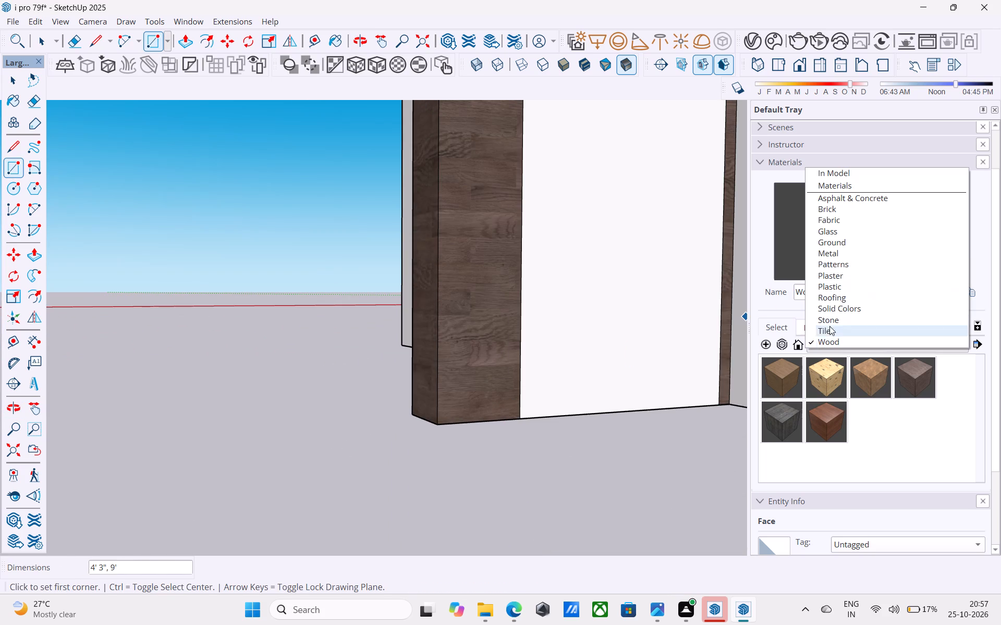
pyautogui.click(851, 226)
pyautogui.click(778, 377)
pyautogui.click(620, 322)
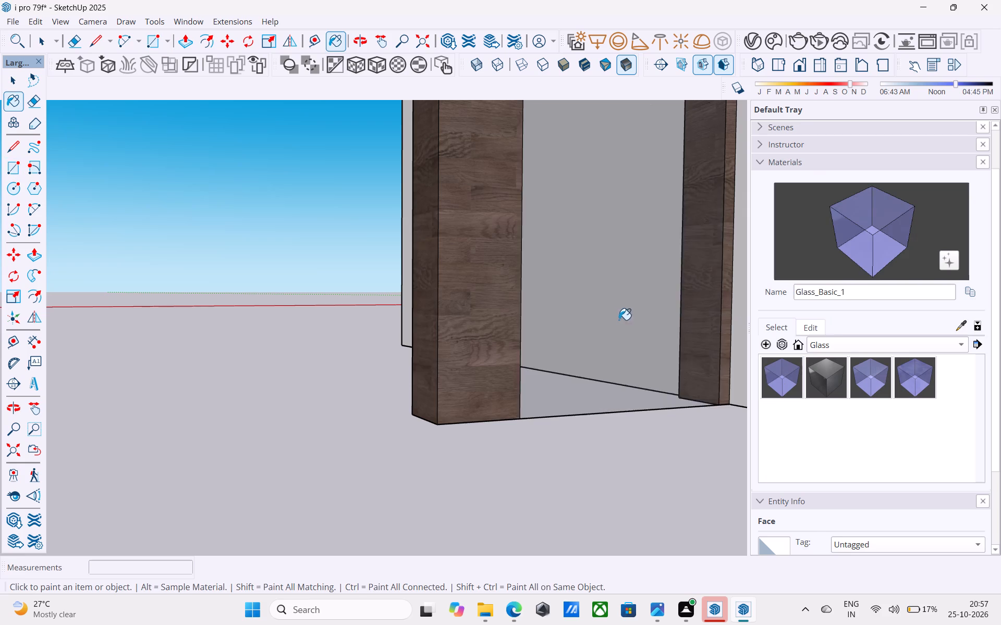
# Draw a rectangle about 4' 3" by 9' across the outer side of the opening between the second post and the main column.
pyautogui.scroll(-4, 561, 330)
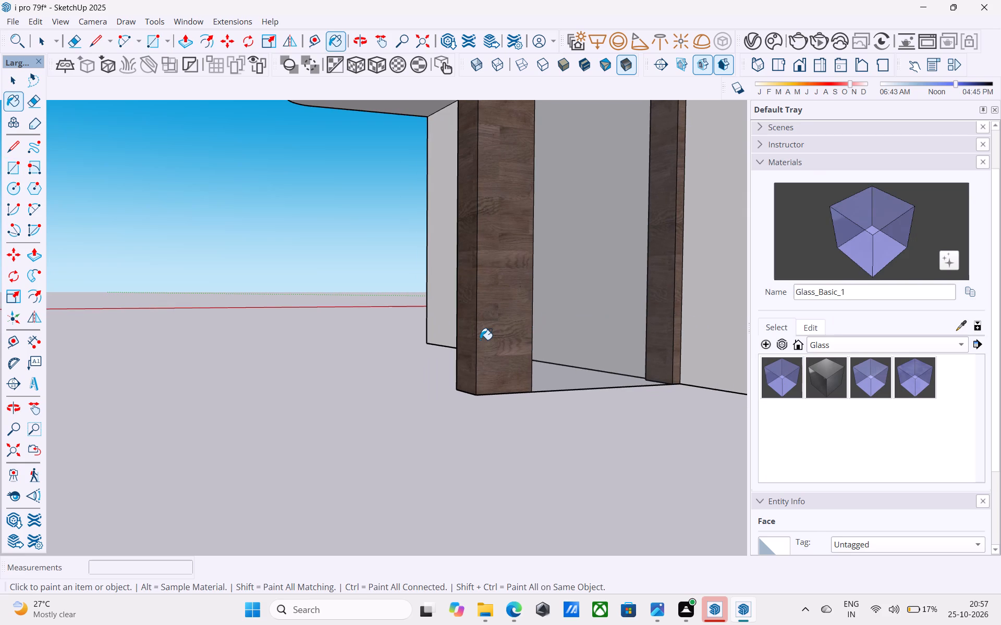
pyautogui.scroll(-6, 480, 340)
pyautogui.moveTo(480, 340); pyautogui.dragTo(961, 372, button='middle')
pyautogui.scroll(-1, 836, 382)
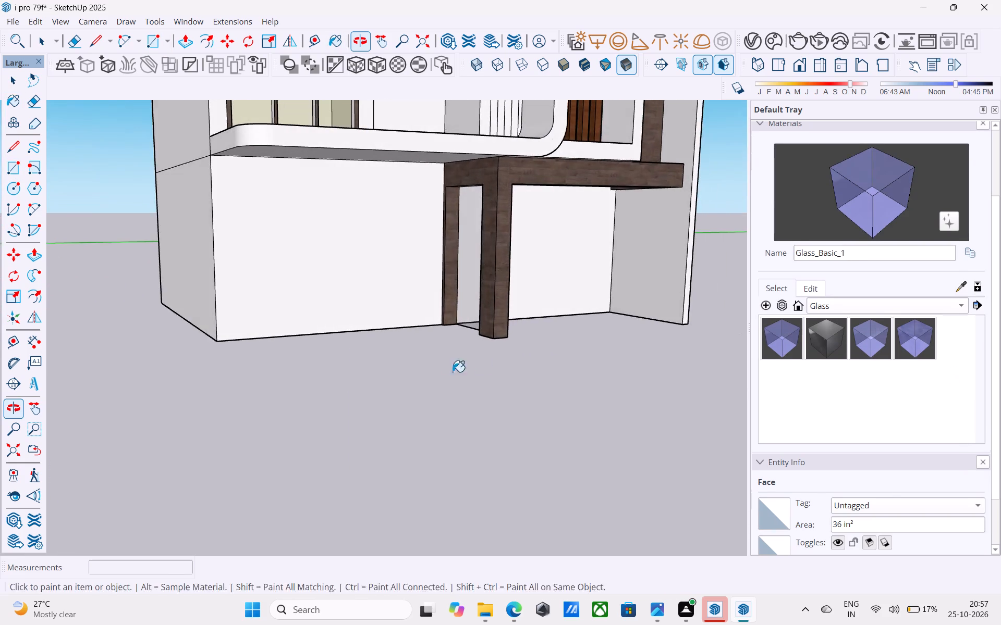
pyautogui.moveTo(453, 372); pyautogui.dragTo(628, 380, button='middle')
pyautogui.press('r')
pyautogui.scroll(13, 419, 178)
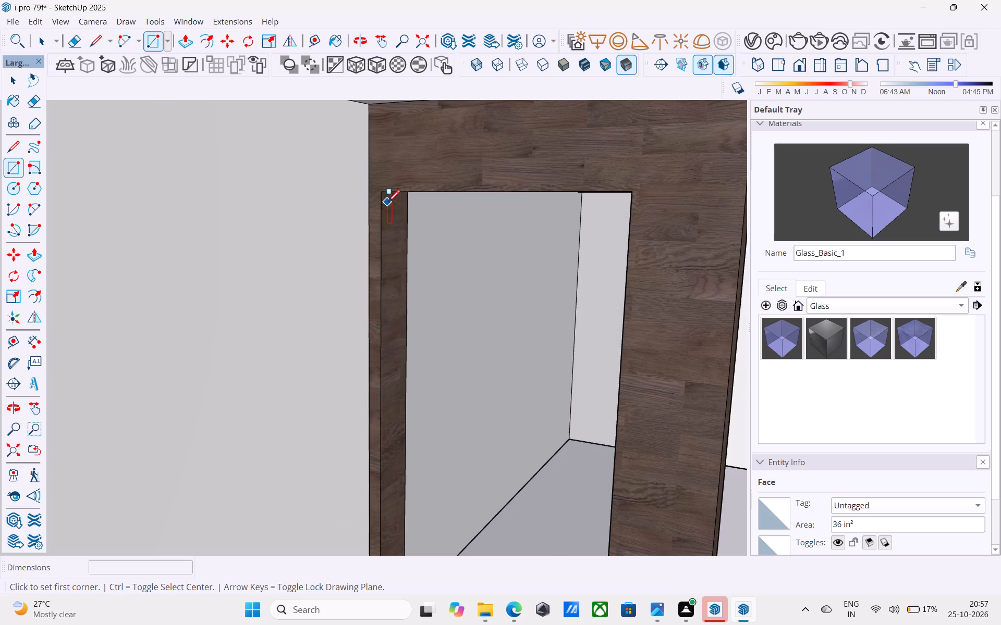
pyautogui.click(386, 191)
pyautogui.scroll(-6, 384, 169)
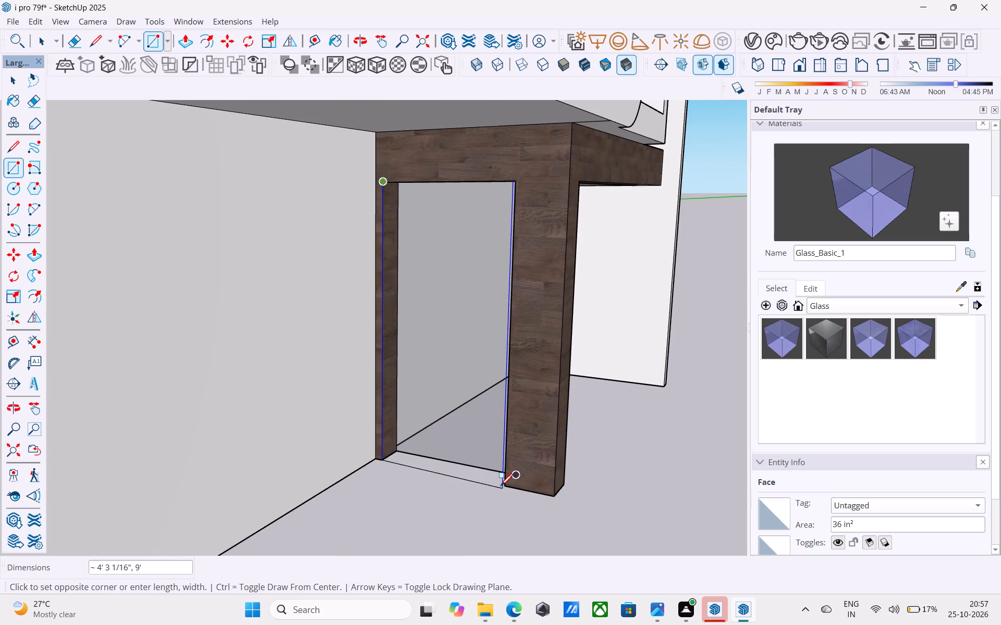
pyautogui.click(505, 486)
# Paint the outer face of the side opening with Glass_Basic_1.
pyautogui.click(851, 206)
pyautogui.click(454, 287)
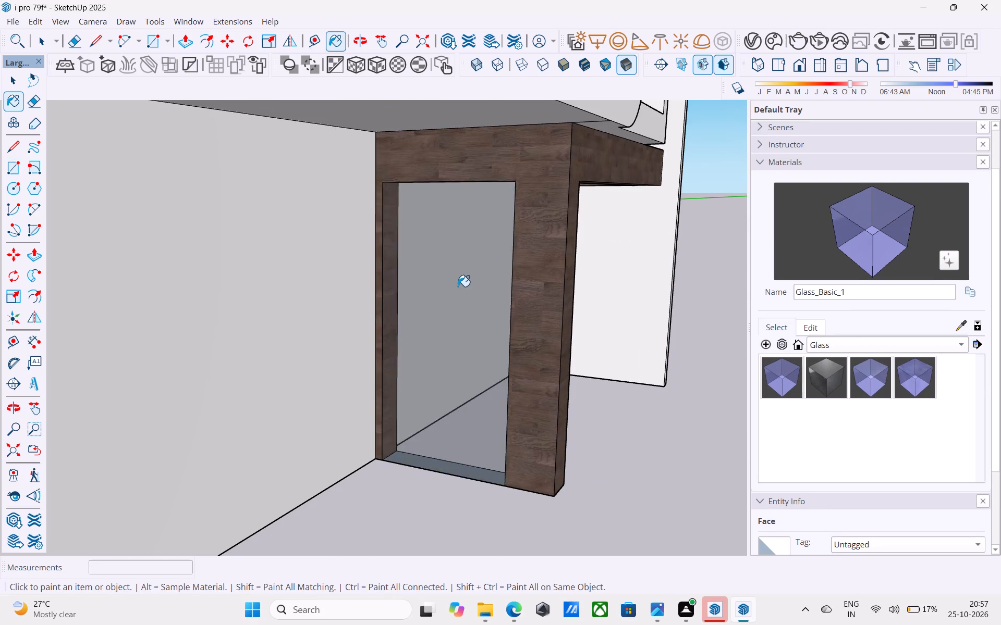
# Examine the glazed side opening and the front of the entrance frame from above, straight on and below.
pyautogui.scroll(-6, 458, 287)
pyautogui.moveTo(471, 304); pyautogui.dragTo(144, 320, button='middle')
pyautogui.moveTo(427, 294); pyautogui.dragTo(210, 324, button='middle')
pyautogui.moveTo(211, 338); pyautogui.dragTo(237, 394, button='middle')
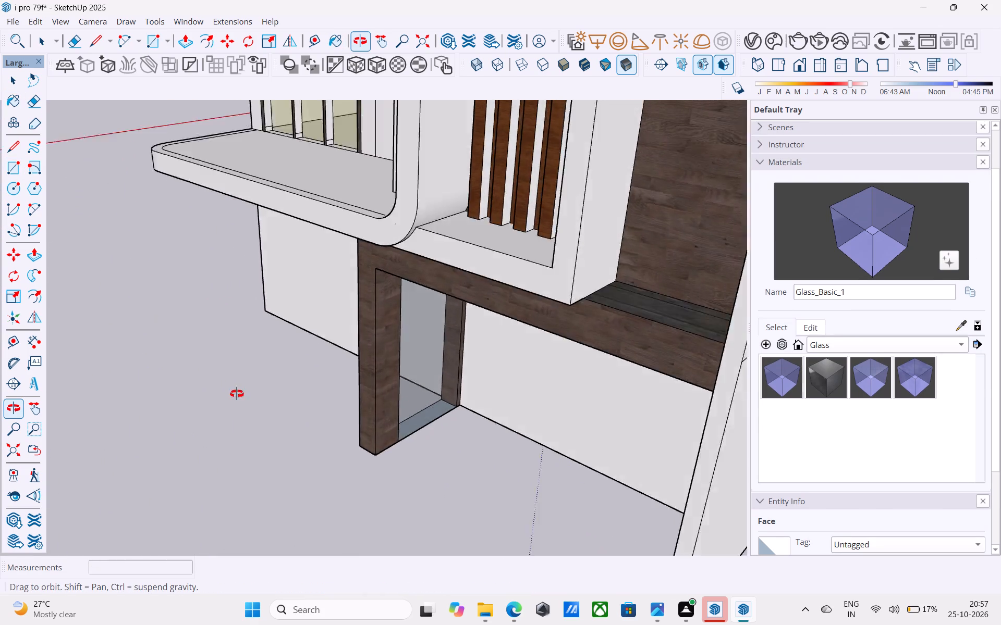
pyautogui.moveTo(237, 394); pyautogui.dragTo(450, 309, button='middle')
pyautogui.moveTo(450, 309); pyautogui.dragTo(376, 286, button='middle')
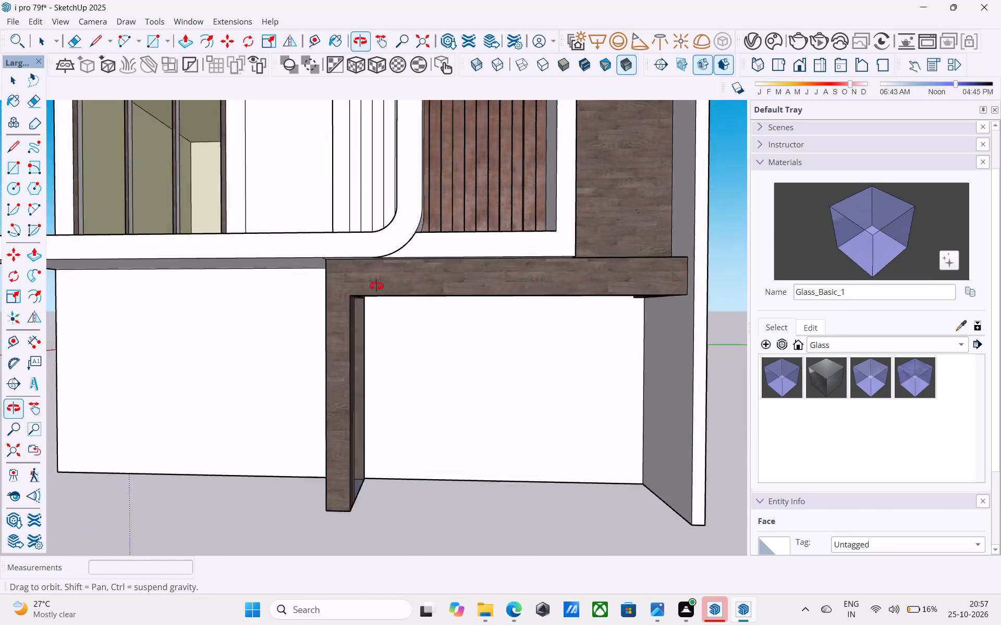
pyautogui.moveTo(376, 286); pyautogui.dragTo(285, 215, button='middle')
pyautogui.moveTo(361, 297); pyautogui.dragTo(602, 286, button='middle')
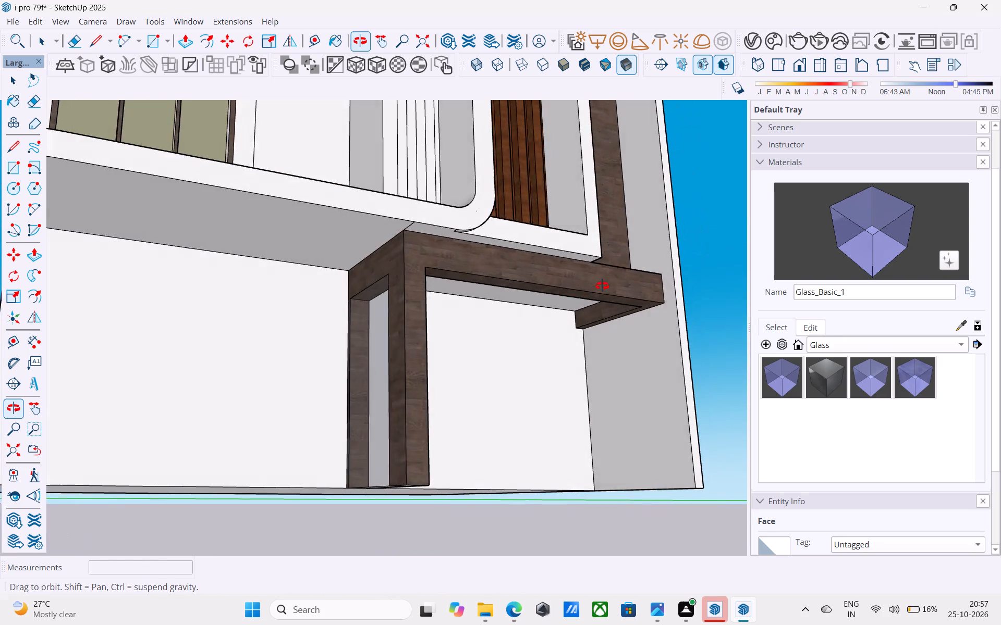
pyautogui.moveTo(602, 286); pyautogui.dragTo(734, 247, button='middle')
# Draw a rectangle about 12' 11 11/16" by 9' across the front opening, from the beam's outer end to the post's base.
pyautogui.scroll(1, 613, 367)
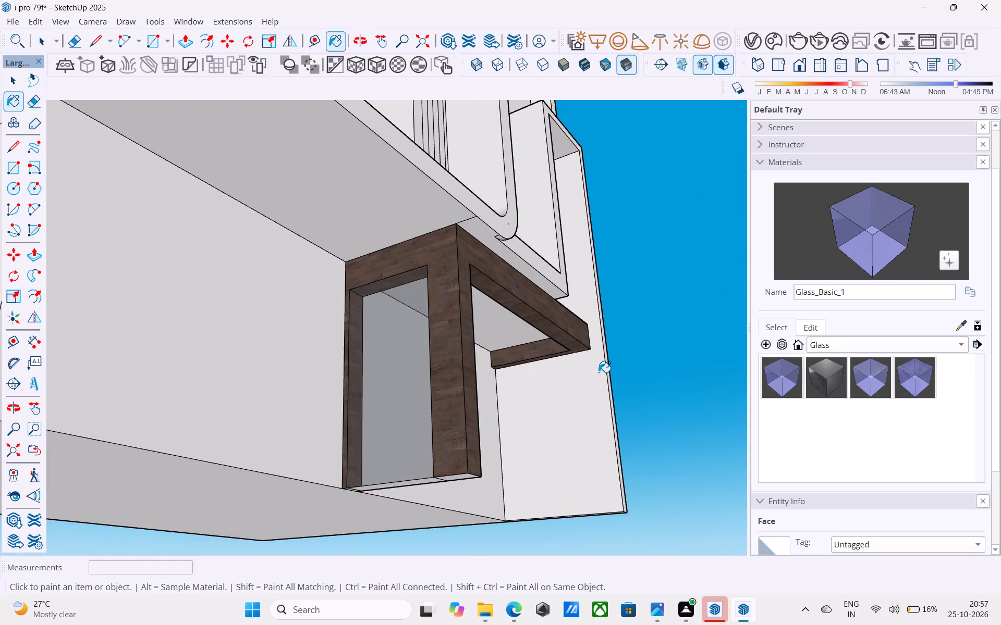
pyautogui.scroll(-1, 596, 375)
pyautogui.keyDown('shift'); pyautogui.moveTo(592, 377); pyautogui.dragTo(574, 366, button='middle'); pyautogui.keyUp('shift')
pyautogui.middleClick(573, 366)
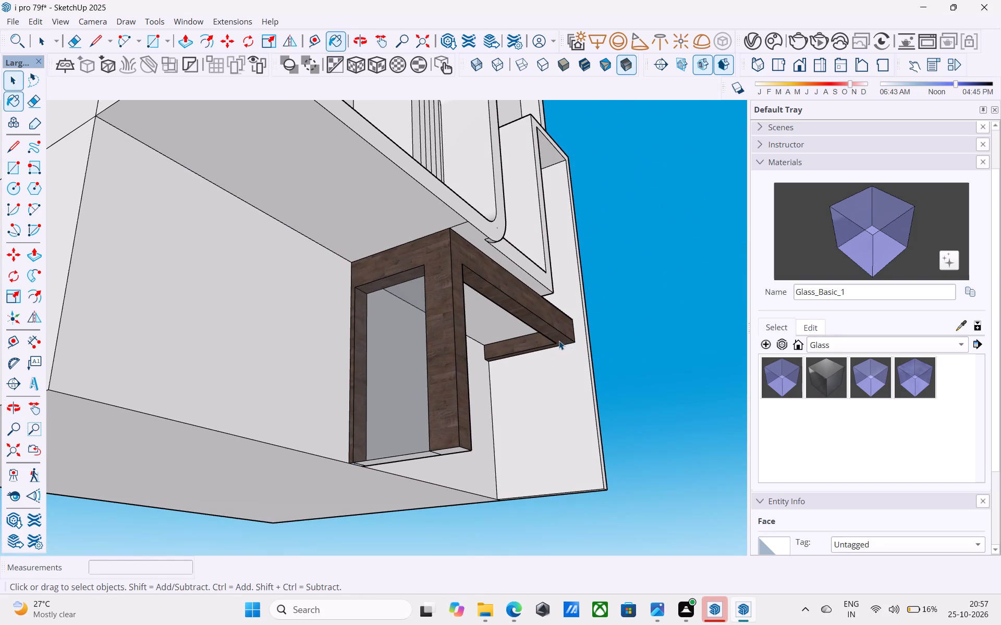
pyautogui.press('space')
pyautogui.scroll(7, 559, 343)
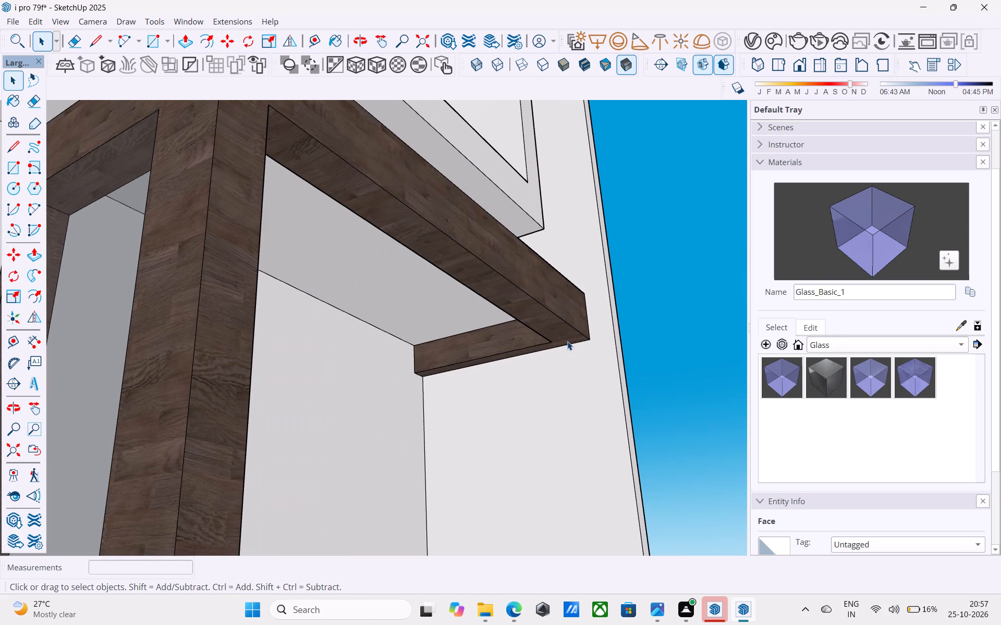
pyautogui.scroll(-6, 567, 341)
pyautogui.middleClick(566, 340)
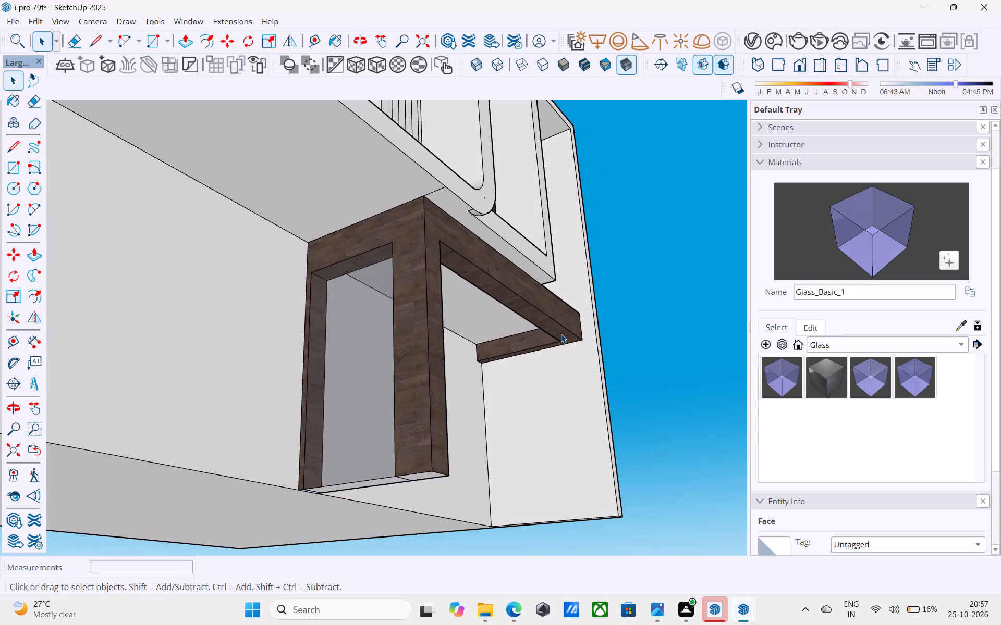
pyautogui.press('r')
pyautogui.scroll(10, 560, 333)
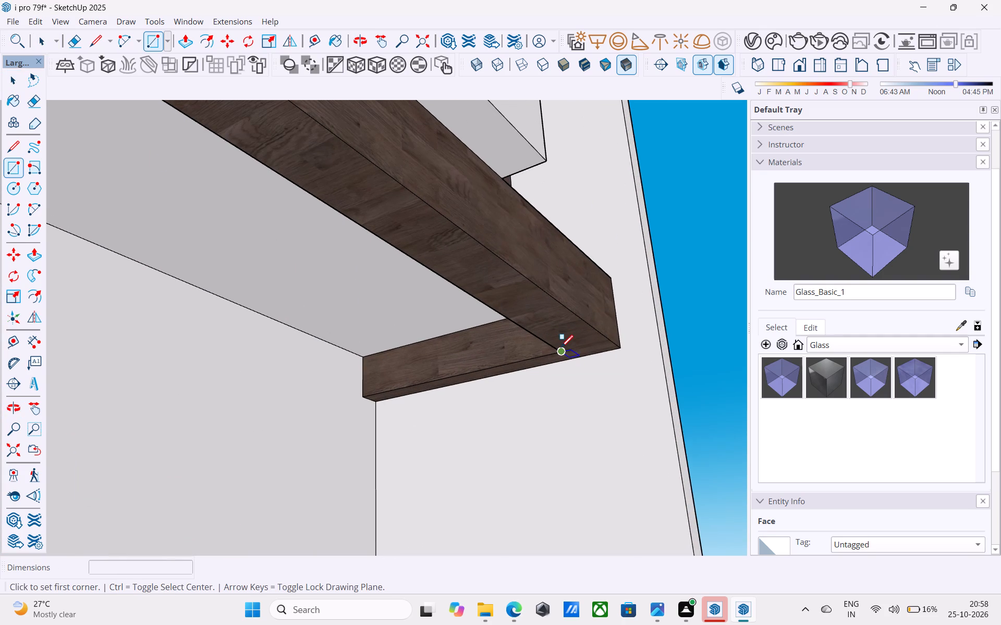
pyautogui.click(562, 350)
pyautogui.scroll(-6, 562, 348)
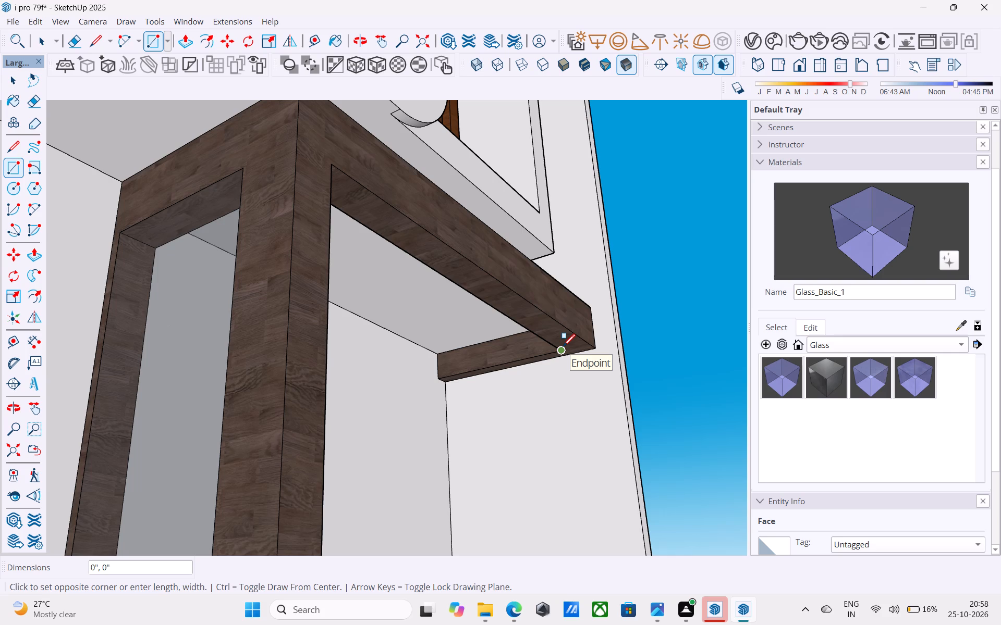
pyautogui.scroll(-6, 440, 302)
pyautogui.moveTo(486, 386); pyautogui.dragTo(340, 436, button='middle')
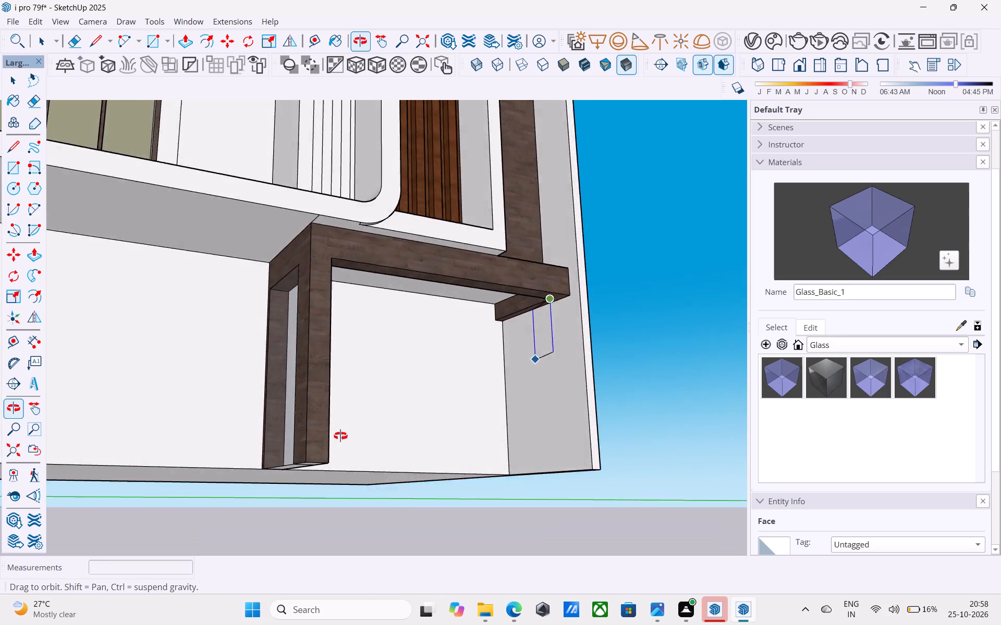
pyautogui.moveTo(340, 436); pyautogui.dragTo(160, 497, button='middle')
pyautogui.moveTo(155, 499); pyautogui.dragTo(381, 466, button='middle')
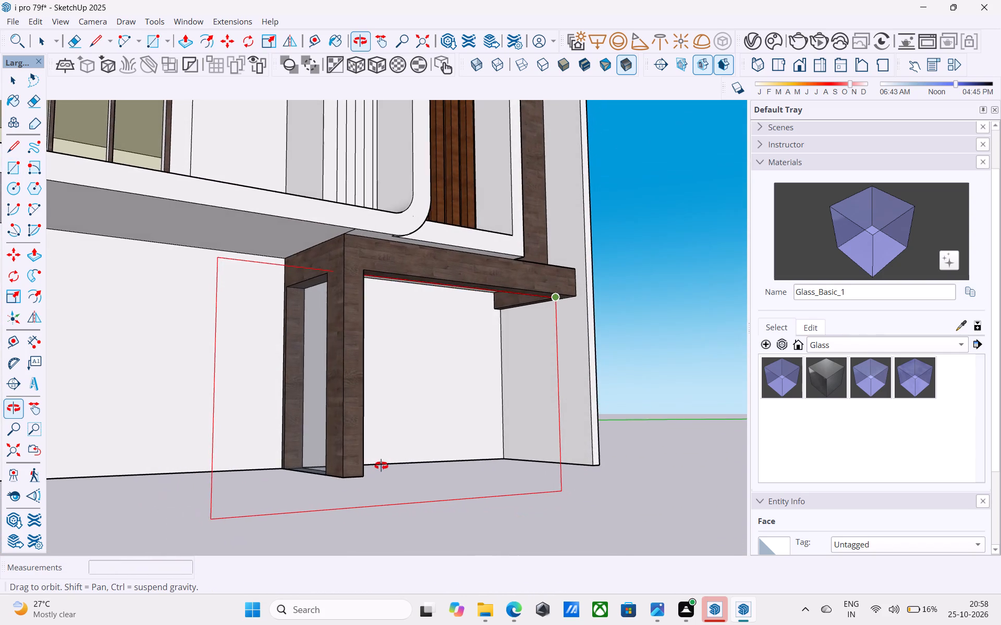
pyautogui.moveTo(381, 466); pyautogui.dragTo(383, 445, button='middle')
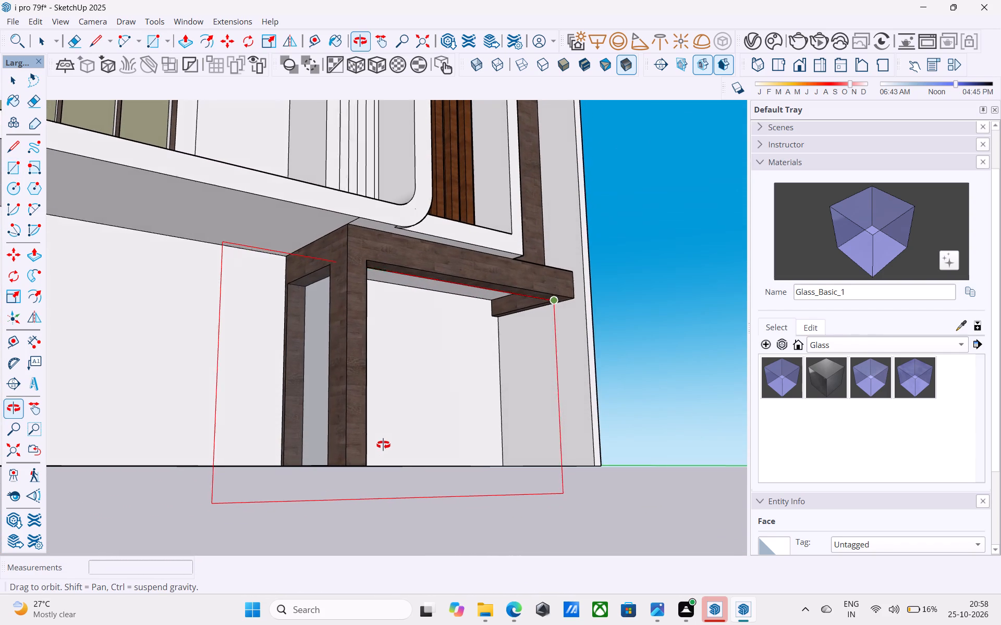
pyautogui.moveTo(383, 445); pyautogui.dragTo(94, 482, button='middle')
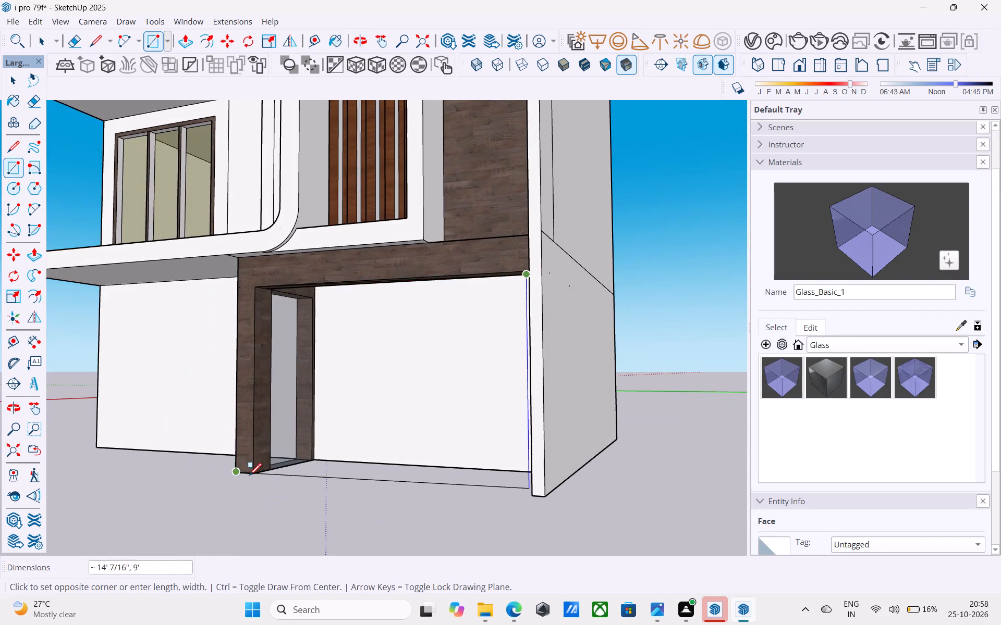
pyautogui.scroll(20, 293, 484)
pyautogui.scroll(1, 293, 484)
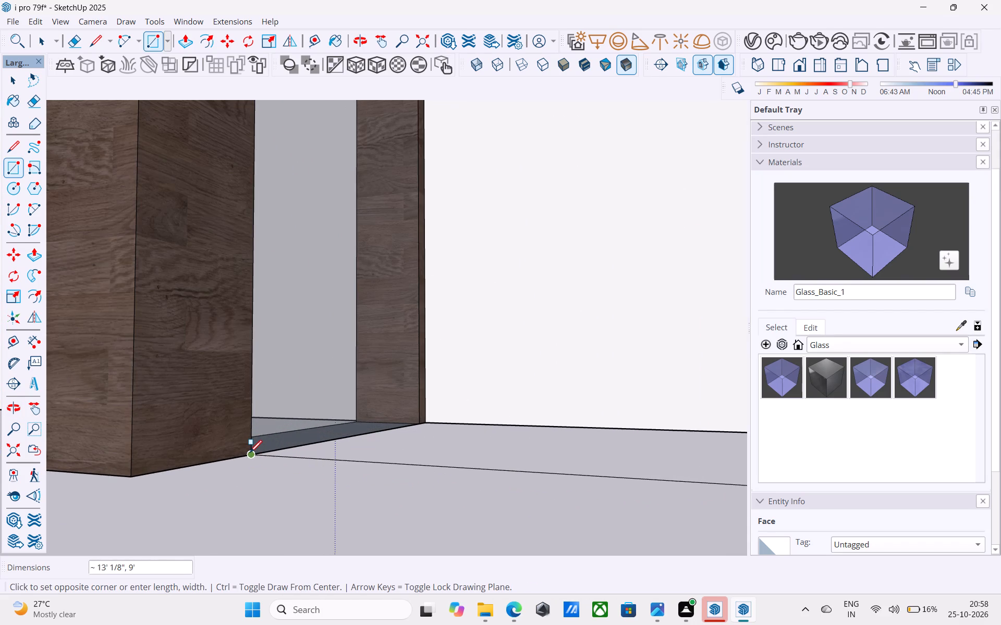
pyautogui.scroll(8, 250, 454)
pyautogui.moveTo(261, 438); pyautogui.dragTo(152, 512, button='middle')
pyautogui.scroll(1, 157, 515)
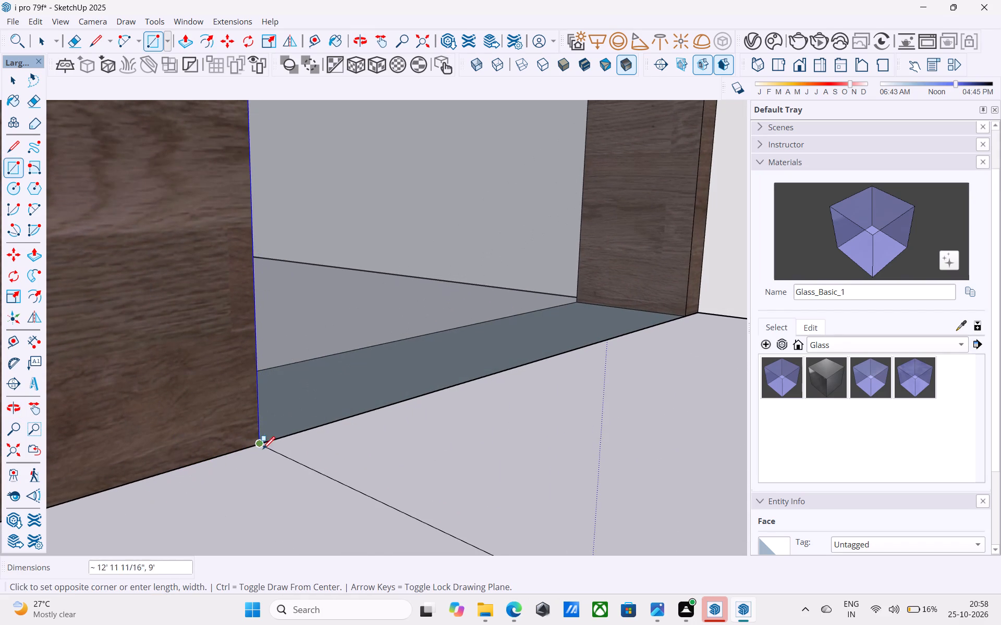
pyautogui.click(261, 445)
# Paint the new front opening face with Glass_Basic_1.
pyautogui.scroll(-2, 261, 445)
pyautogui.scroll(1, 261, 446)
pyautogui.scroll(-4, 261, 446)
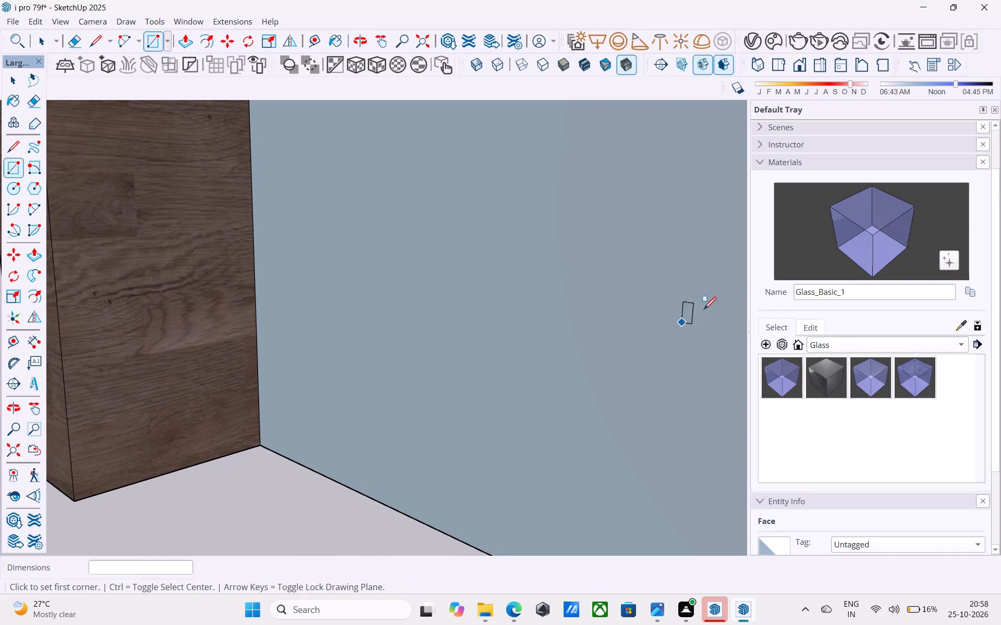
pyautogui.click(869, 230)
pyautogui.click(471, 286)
# Examine the glazed front opening against the whole facade from several angles.
pyautogui.scroll(-17, 422, 301)
pyautogui.moveTo(314, 342); pyautogui.dragTo(428, 350, button='middle')
pyautogui.scroll(-12, 337, 344)
pyautogui.scroll(-1, 388, 360)
pyautogui.keyDown('shift'); pyautogui.moveTo(399, 356); pyautogui.dragTo(569, 351, button='middle'); pyautogui.keyUp('shift')
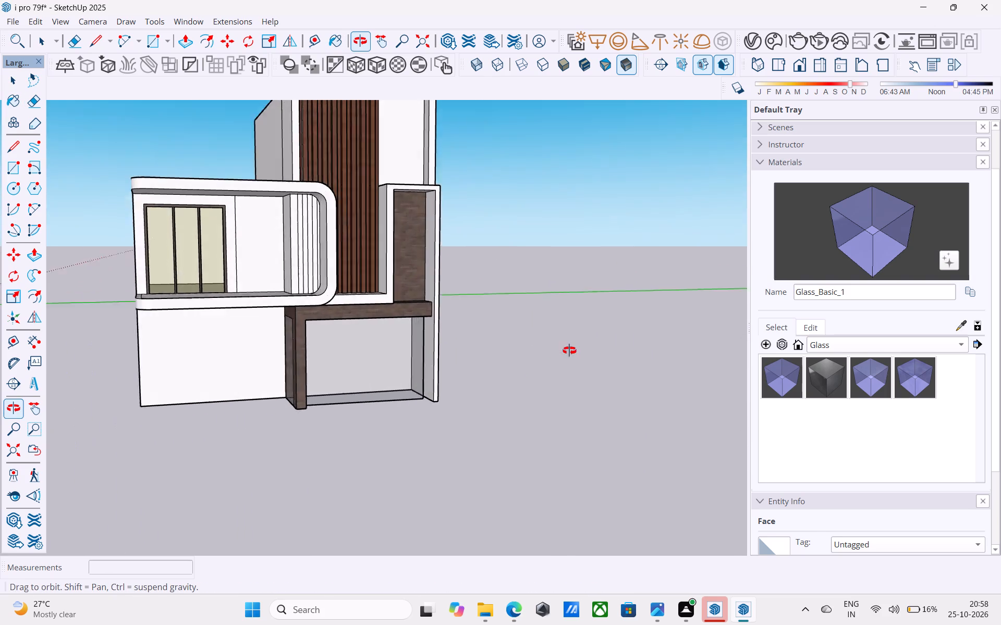
pyautogui.keyDown('shift'); pyautogui.moveTo(569, 351); pyautogui.dragTo(584, 345, button='middle'); pyautogui.keyUp('shift')
pyautogui.moveTo(470, 360); pyautogui.dragTo(551, 392, button='middle')
pyautogui.middleClick(551, 392)
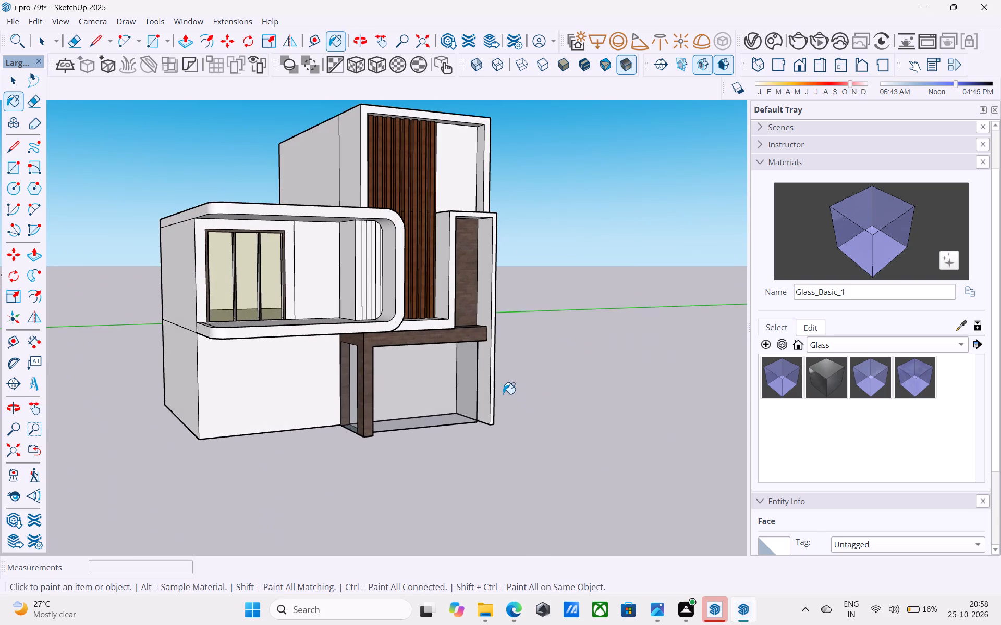
pyautogui.moveTo(502, 393); pyautogui.dragTo(498, 354, button='middle')
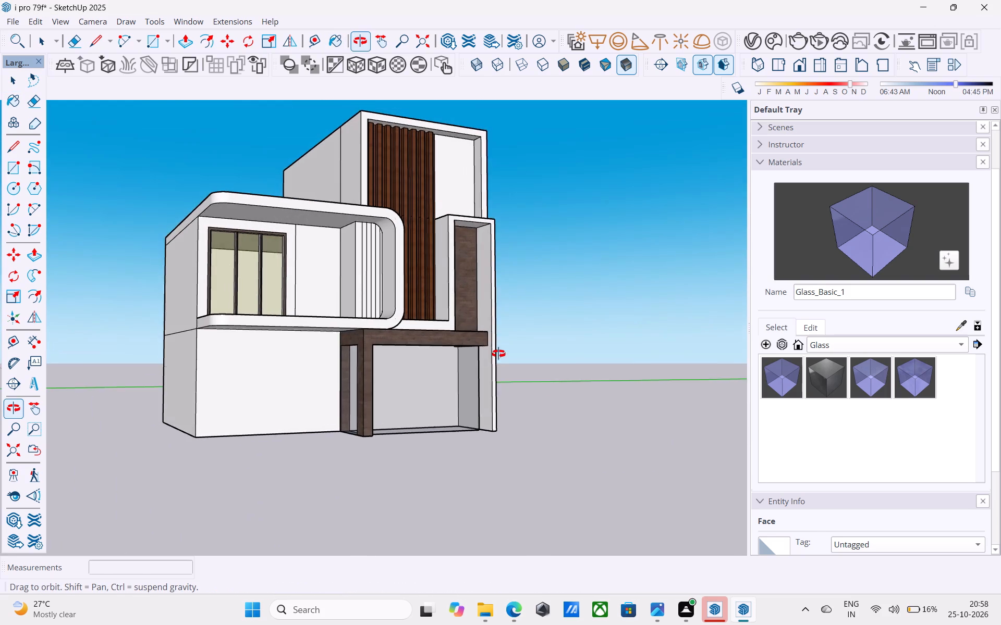
pyautogui.moveTo(498, 354); pyautogui.dragTo(483, 384, button='middle')
pyautogui.scroll(1, 479, 385)
pyautogui.moveTo(475, 386); pyautogui.dragTo(462, 391, button='middle')
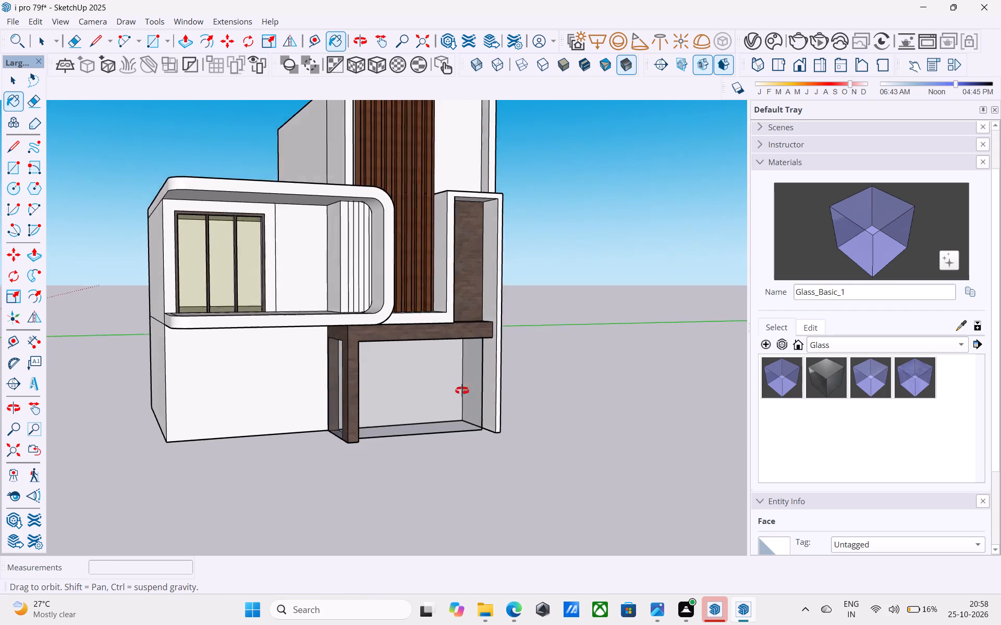
pyautogui.moveTo(462, 391); pyautogui.dragTo(442, 402, button='middle')
pyautogui.middleClick(440, 403)
pyautogui.scroll(6, 440, 404)
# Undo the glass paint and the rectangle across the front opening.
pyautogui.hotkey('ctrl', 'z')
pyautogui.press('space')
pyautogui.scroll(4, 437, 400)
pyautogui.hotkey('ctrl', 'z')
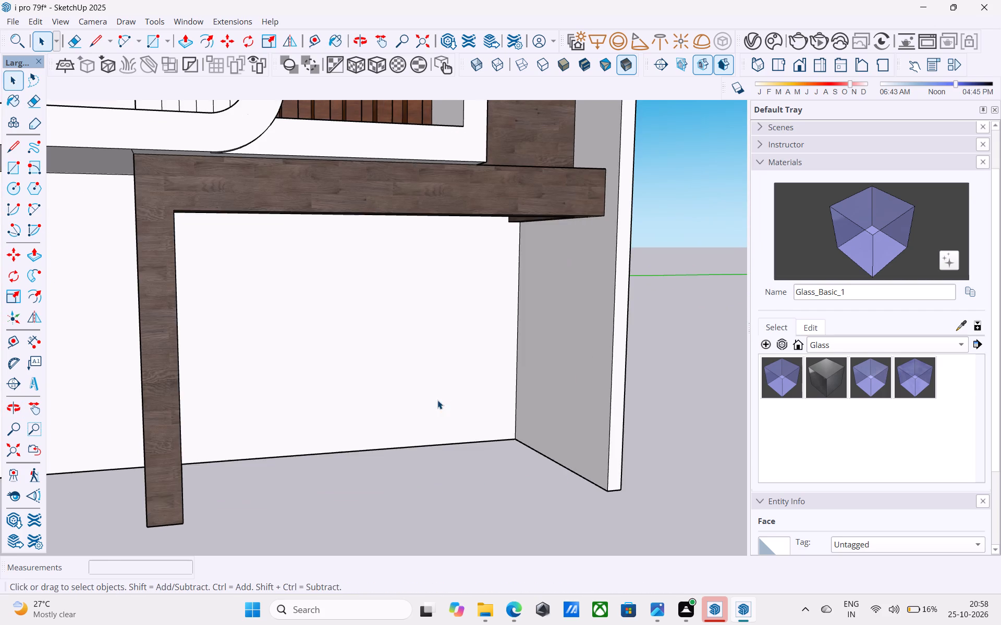
# Offset the edges of the wall face behind the entrance frame inward by 1'.
pyautogui.scroll(-4, 405, 382)
pyautogui.keyDown('shift'); pyautogui.moveTo(404, 385); pyautogui.dragTo(361, 320, button='middle'); pyautogui.keyUp('shift')
pyautogui.moveTo(360, 320); pyautogui.dragTo(349, 326, button='middle')
pyautogui.scroll(3, 370, 374)
pyautogui.click(371, 374)
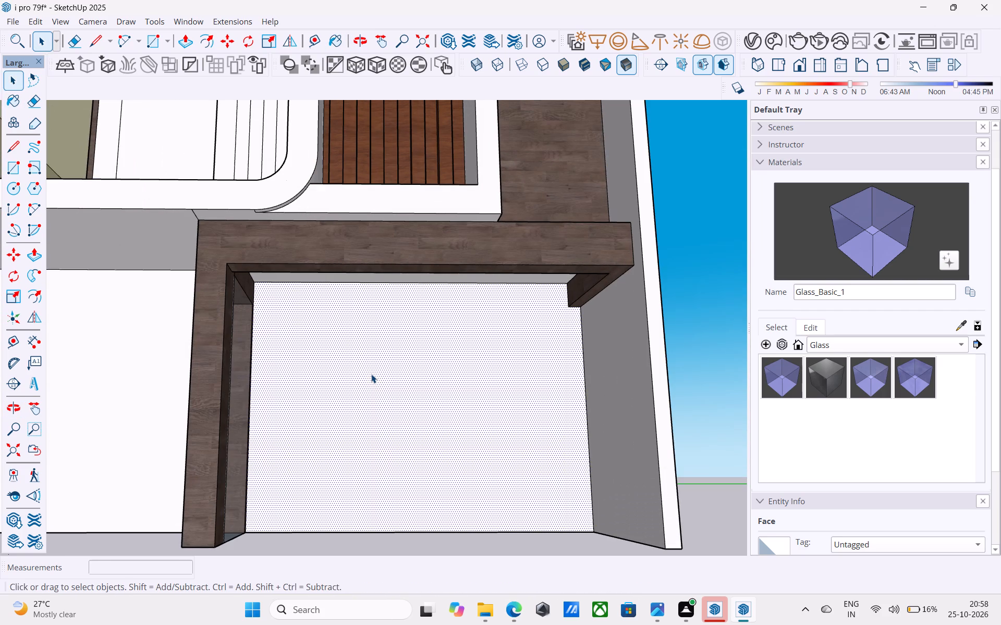
pyautogui.press('f')
pyautogui.click(372, 375)
pyautogui.press('1')
pyautogui.press("'")
pyautogui.press('Return')
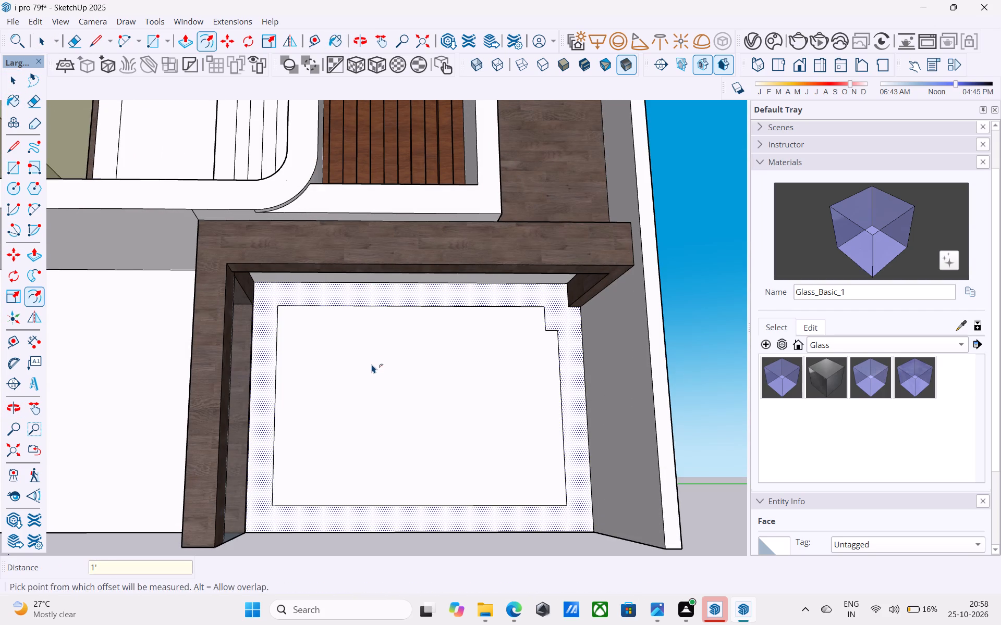
# Draw two lines extending the offset outline's top and side edges so they meet and square off the notched upper corner.
pyautogui.press('space')
pyautogui.press('l')
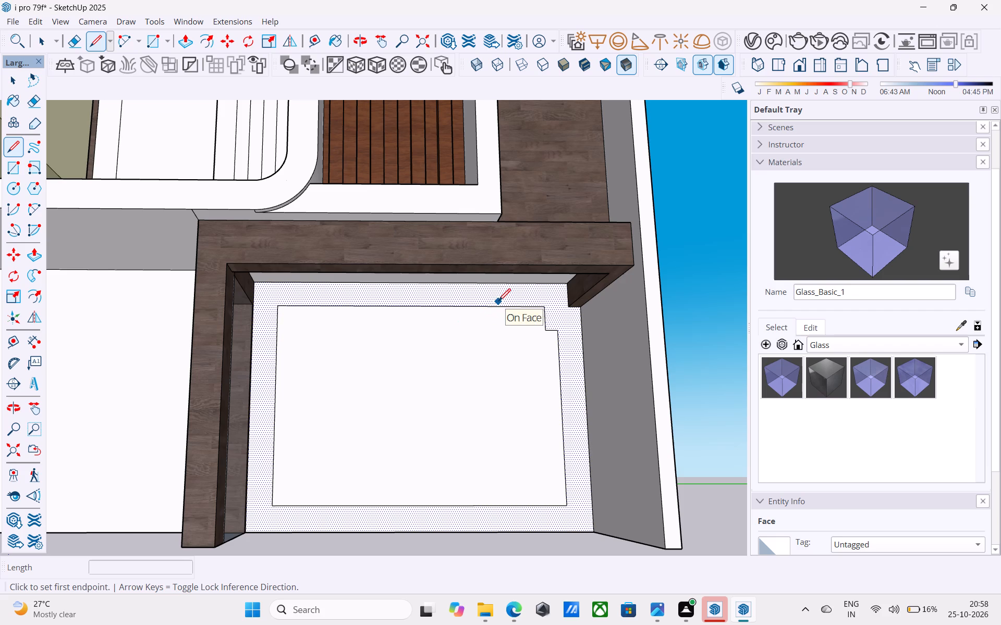
pyautogui.scroll(3, 499, 299)
pyautogui.click(562, 309)
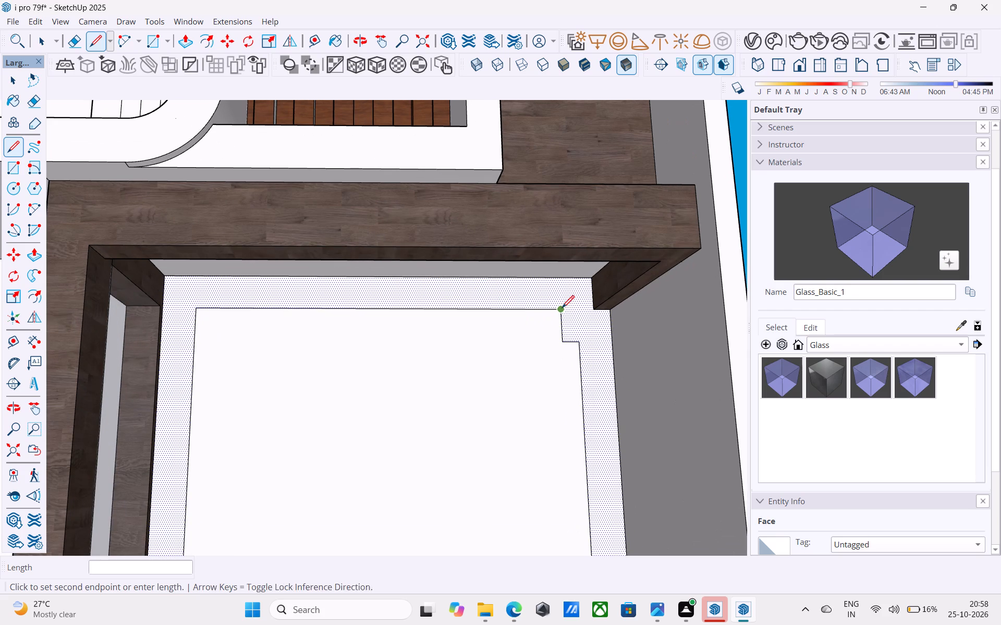
pyautogui.click(588, 309)
pyautogui.press('space')
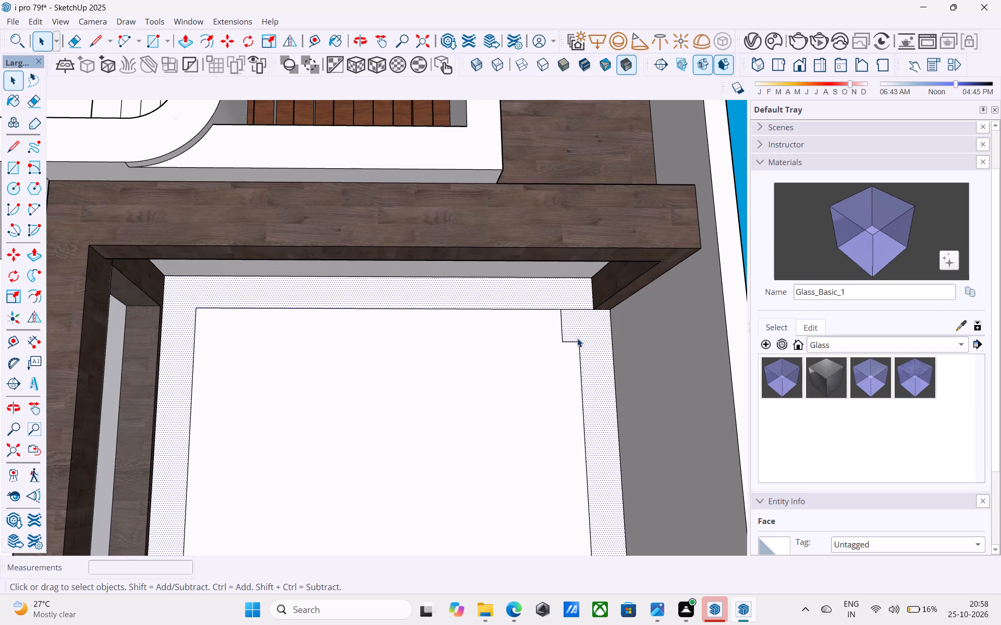
pyautogui.press('l')
pyautogui.click(580, 339)
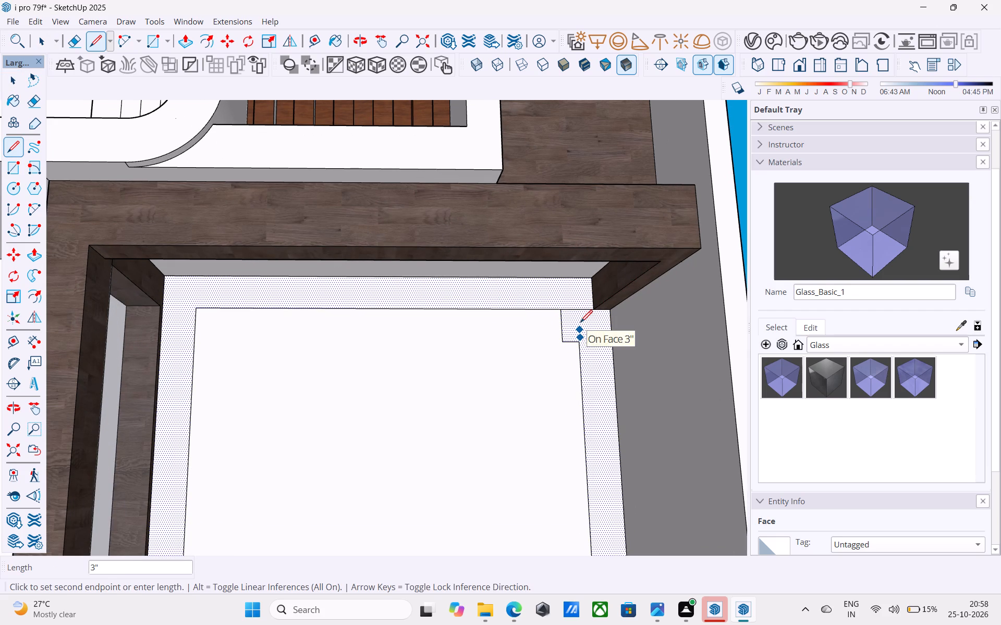
pyautogui.press('l')
pyautogui.click(579, 339)
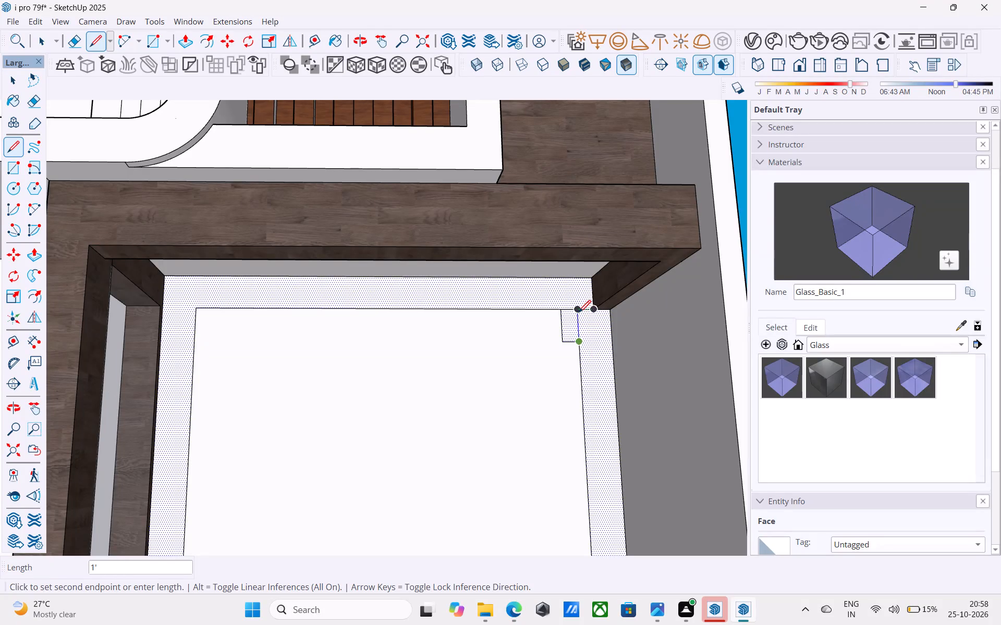
pyautogui.click(579, 313)
# Erase the leftover notch edges and the overshooting line at the offset outline's upper corner.
pyautogui.press('e')
pyautogui.click(560, 337)
pyautogui.click(561, 338)
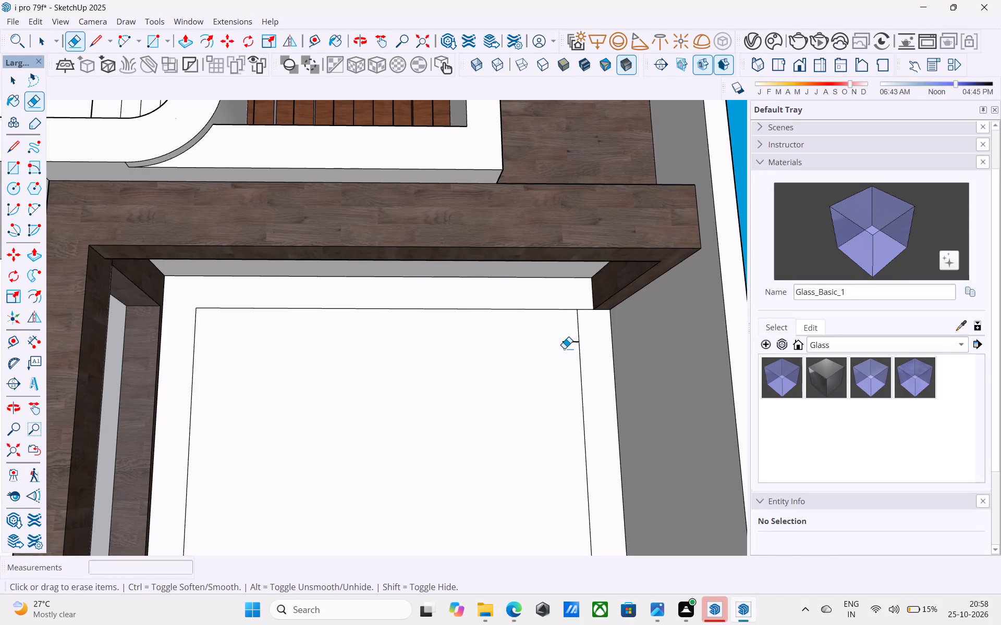
pyautogui.moveTo(573, 342); pyautogui.dragTo(571, 335)
pyautogui.click(588, 310)
pyautogui.press('space')
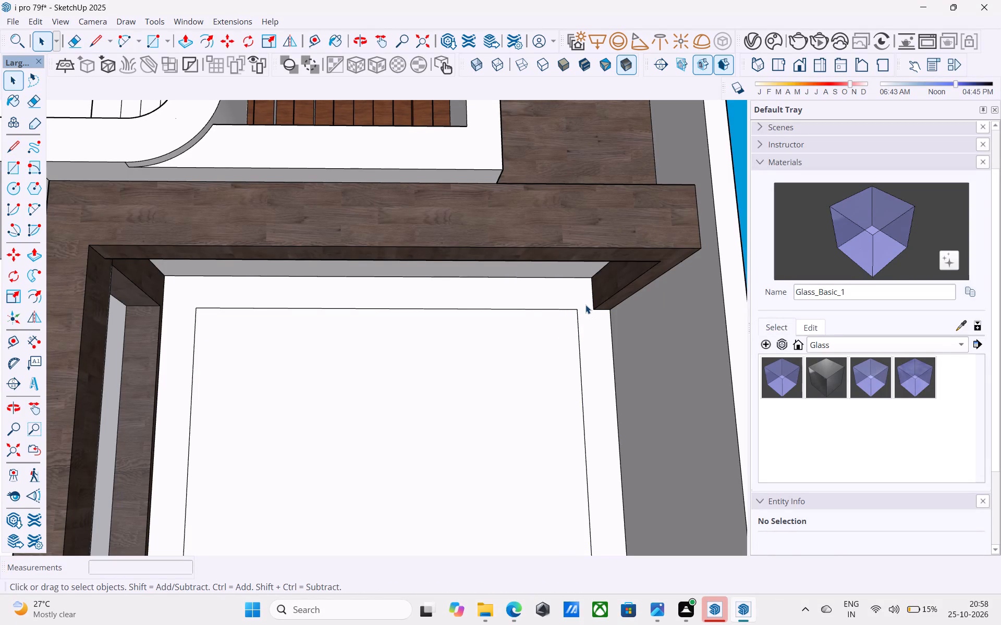
# Offset the inner rectangle on the entrance's back wall inward by 3" to form a narrow frame border.
pyautogui.scroll(-1, 437, 326)
pyautogui.scroll(-6, 519, 305)
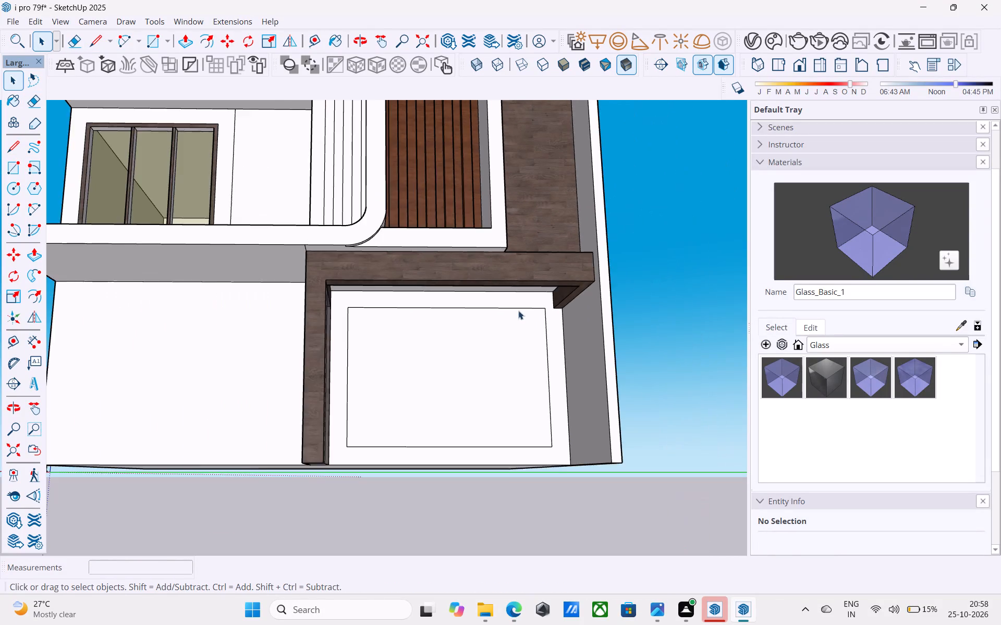
pyautogui.moveTo(484, 364); pyautogui.dragTo(481, 369, button='middle')
pyautogui.scroll(4, 430, 386)
pyautogui.click(428, 386)
pyautogui.press('f')
pyautogui.click(428, 386)
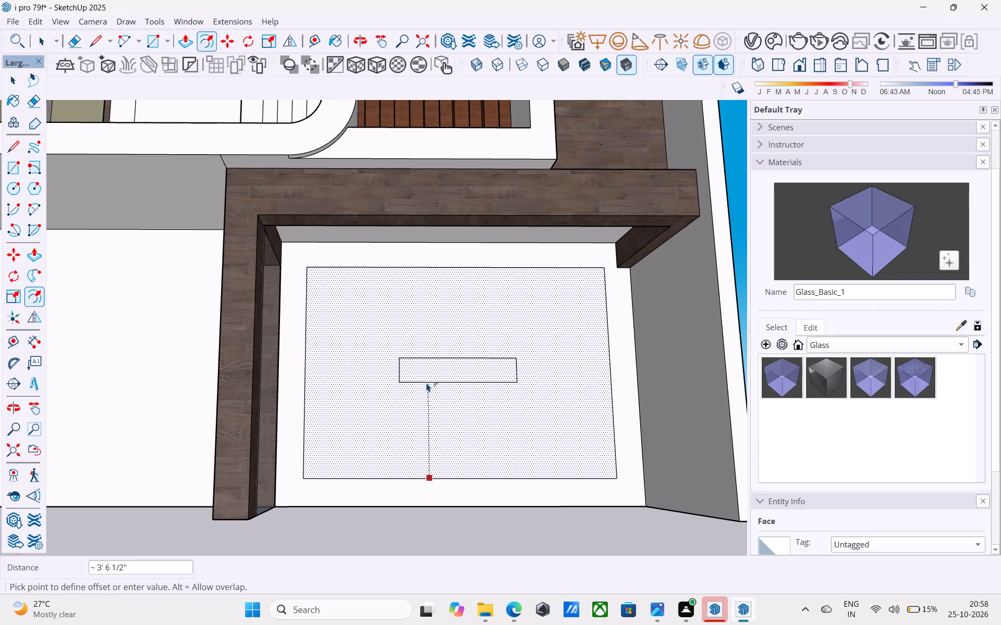
pyautogui.press('3')
pyautogui.press("'")
pyautogui.press('Return')
pyautogui.press('3')
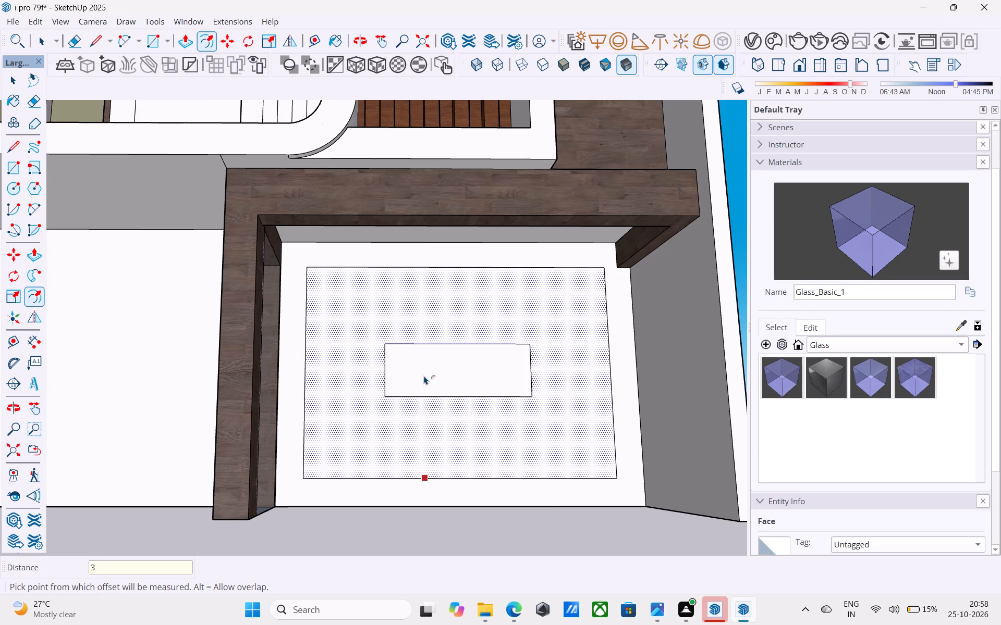
pyautogui.write('"\'')
pyautogui.press('Return')
pyautogui.press('3')
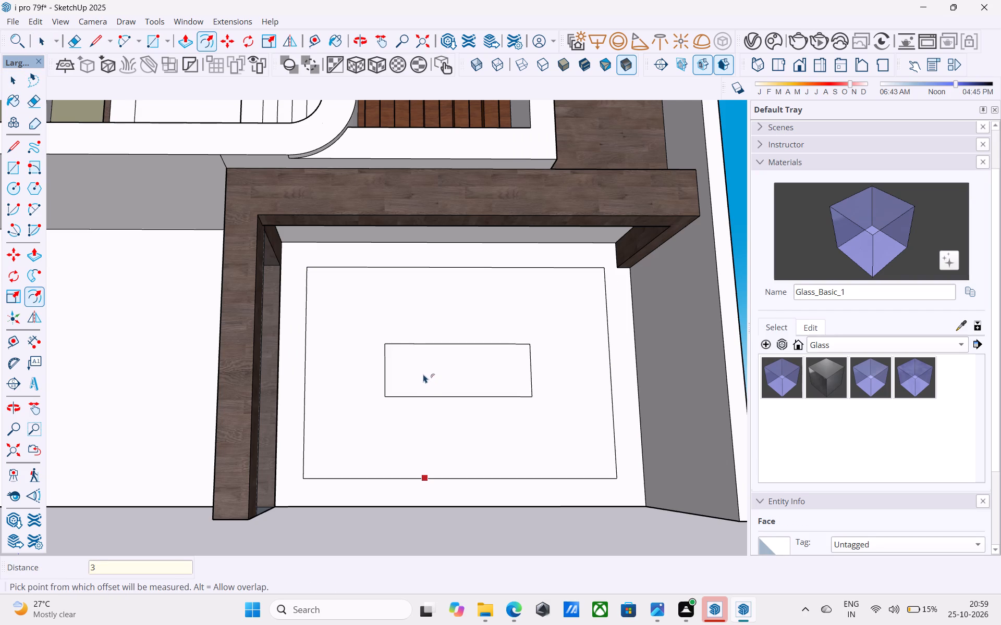
pyautogui.hotkey('shift', '"')
pyautogui.press('Return')
pyautogui.press('space')
# Push the inner panel face on the entrance's back wall 9" inward to cut an opening through the wall.
pyautogui.scroll(-6, 423, 374)
pyautogui.moveTo(423, 374); pyautogui.dragTo(425, 415, button='middle')
pyautogui.middleClick(425, 416)
pyautogui.scroll(6, 425, 416)
pyautogui.click(420, 407)
pyautogui.moveTo(412, 403); pyautogui.dragTo(394, 494, button='middle')
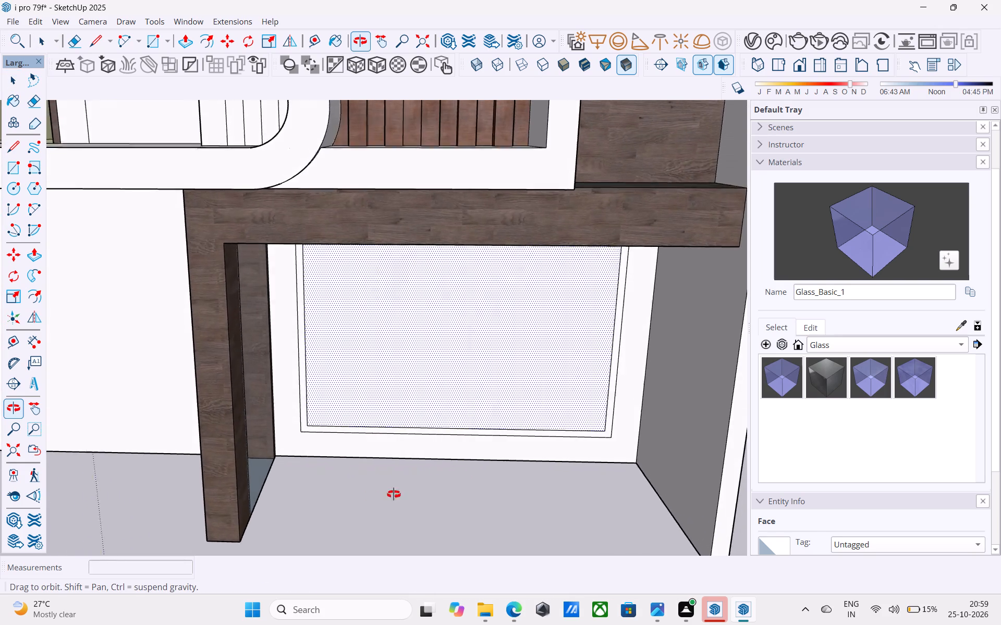
pyautogui.moveTo(394, 494); pyautogui.dragTo(523, 414, button='middle')
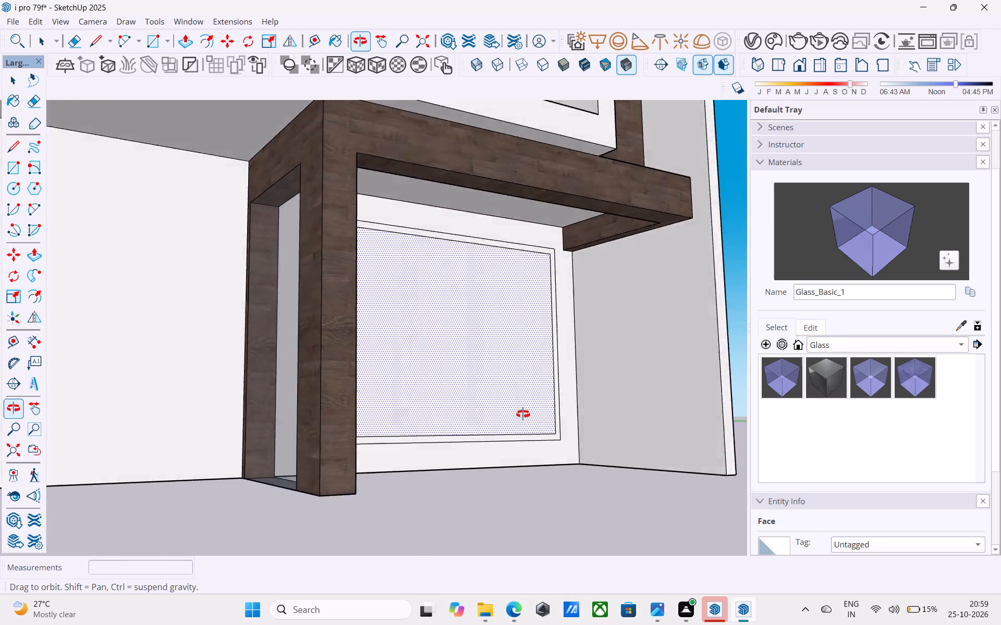
pyautogui.moveTo(523, 414); pyautogui.dragTo(494, 451, button='middle')
pyautogui.moveTo(419, 445); pyautogui.dragTo(376, 442, button='middle')
pyautogui.scroll(-6, 370, 428)
pyautogui.moveTo(368, 428); pyautogui.dragTo(352, 444, button='middle')
pyautogui.moveTo(352, 444); pyautogui.dragTo(349, 417, button='middle')
pyautogui.scroll(6, 359, 405)
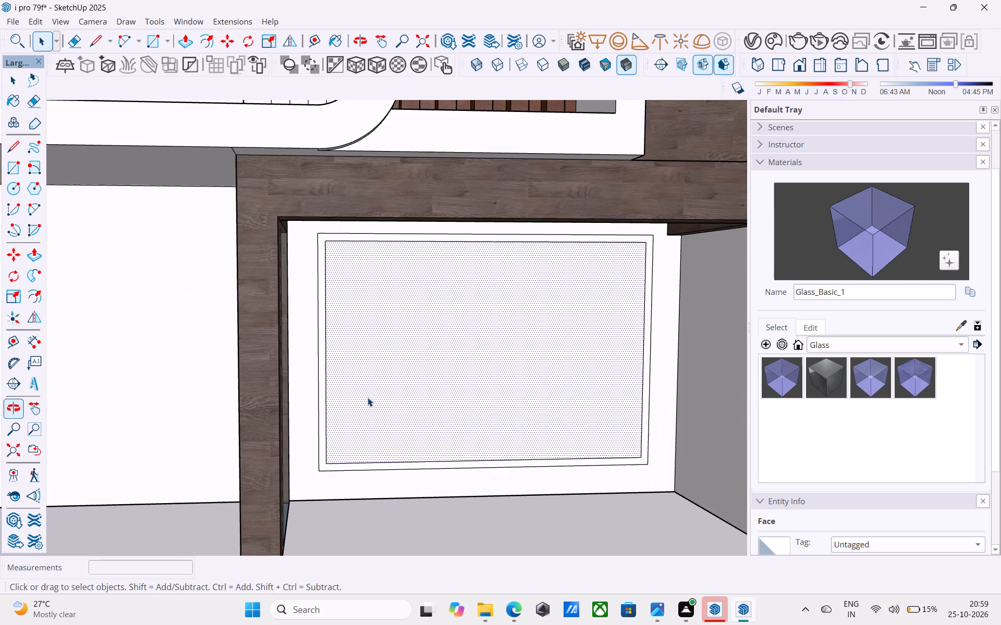
pyautogui.click(375, 398)
pyautogui.press('p')
pyautogui.click(377, 397)
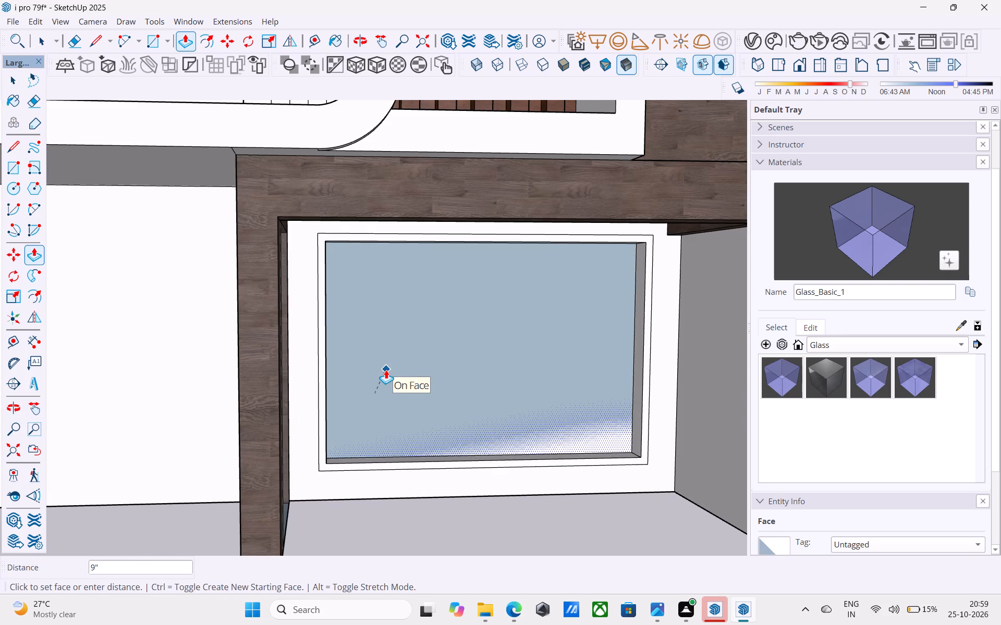
pyautogui.scroll(5, 386, 373)
pyautogui.click(386, 373)
# Draw a rectangle between opposite corners of the opening's rear edges to close its back side.
pyautogui.scroll(-3, 386, 373)
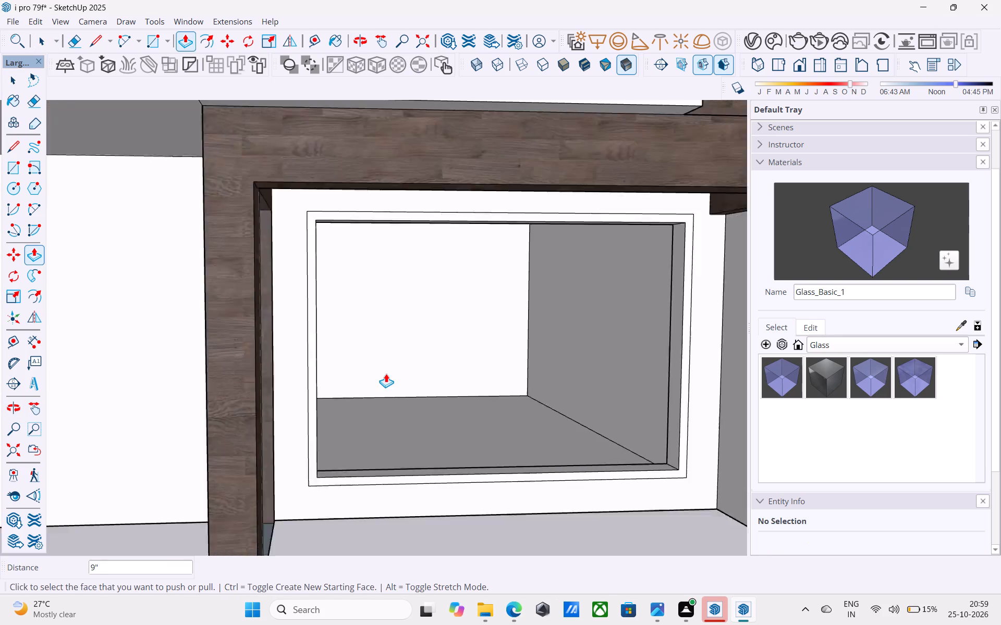
pyautogui.scroll(-7, 386, 373)
pyautogui.moveTo(384, 376); pyautogui.dragTo(513, 328, button='middle')
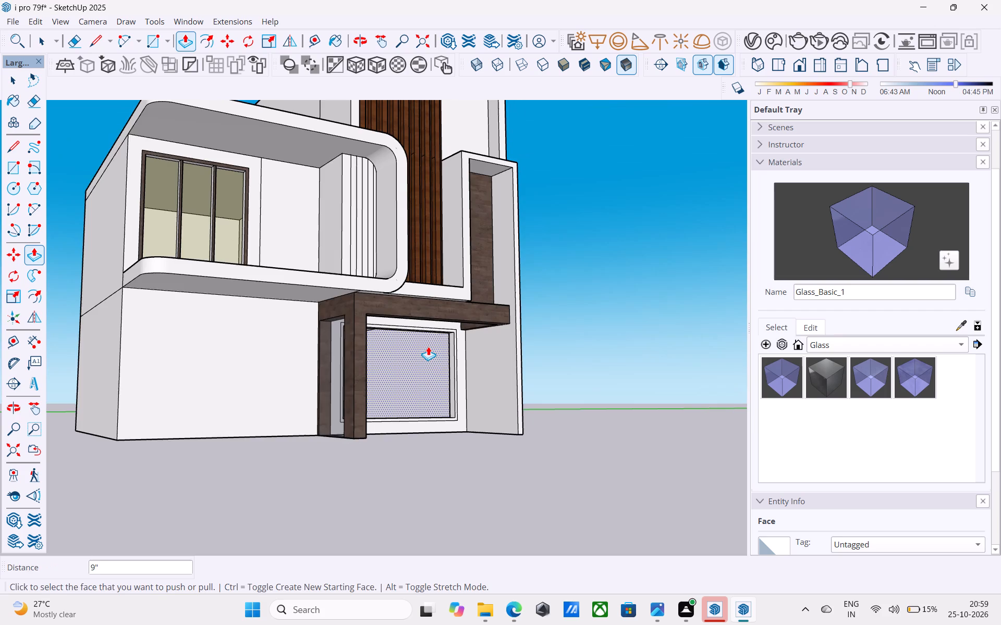
pyautogui.keyDown('shift'); pyautogui.moveTo(428, 346); pyautogui.dragTo(437, 371, button='middle'); pyautogui.keyUp('shift')
pyautogui.moveTo(437, 371); pyautogui.dragTo(216, 336, button='middle')
pyautogui.press('space')
pyautogui.scroll(5, 497, 376)
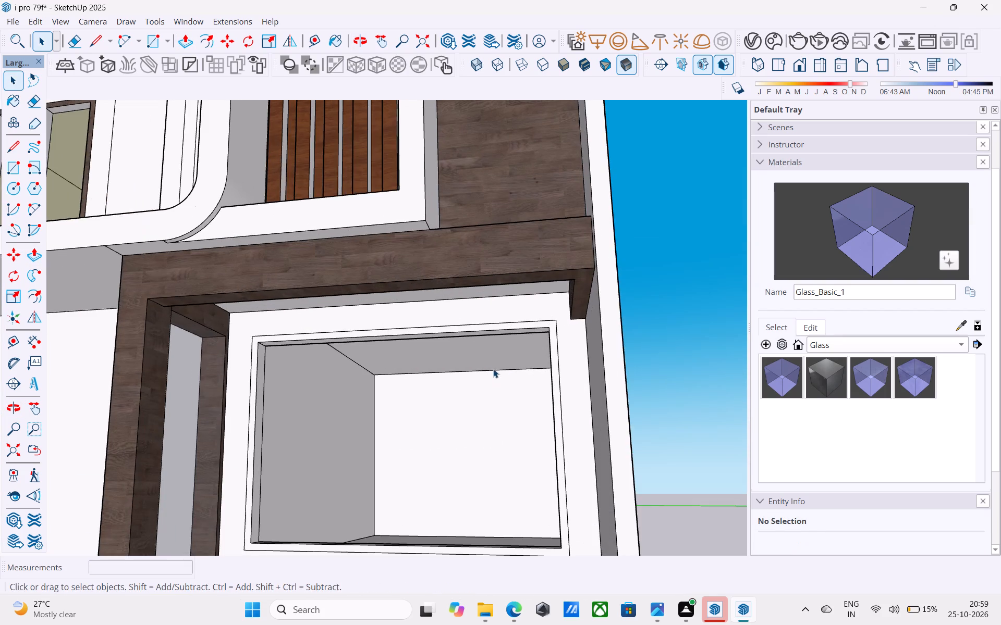
pyautogui.moveTo(475, 366); pyautogui.dragTo(465, 366, button='middle')
pyautogui.moveTo(458, 366); pyautogui.dragTo(338, 358, button='middle')
pyautogui.press('r')
pyautogui.scroll(3, 313, 364)
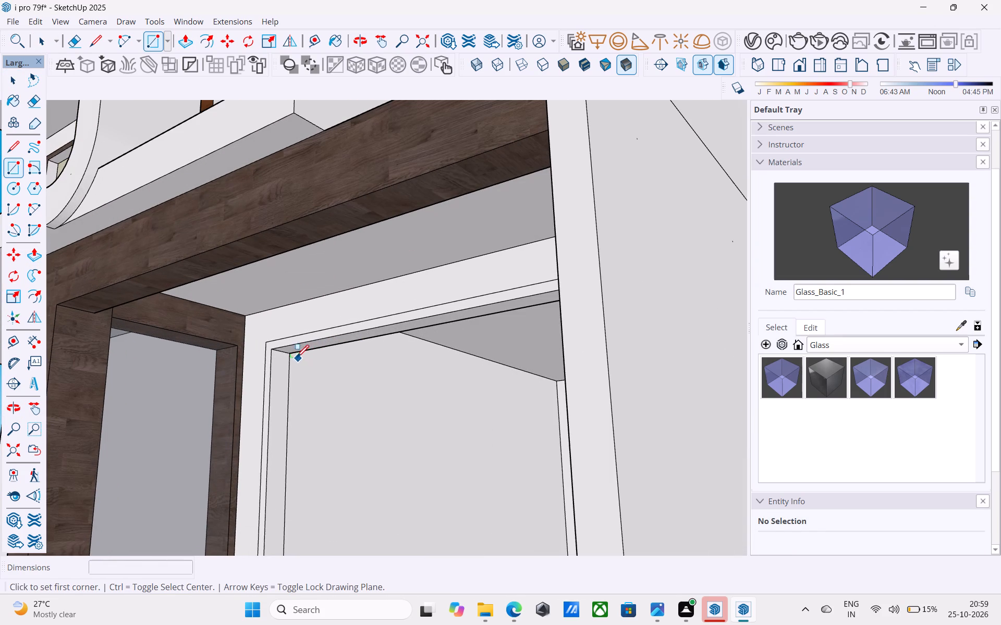
pyautogui.click(291, 354)
pyautogui.scroll(-4, 308, 374)
pyautogui.moveTo(346, 419); pyautogui.dragTo(352, 424, button='middle')
pyautogui.moveTo(360, 430); pyautogui.dragTo(698, 527, button='middle')
pyautogui.scroll(5, 594, 527)
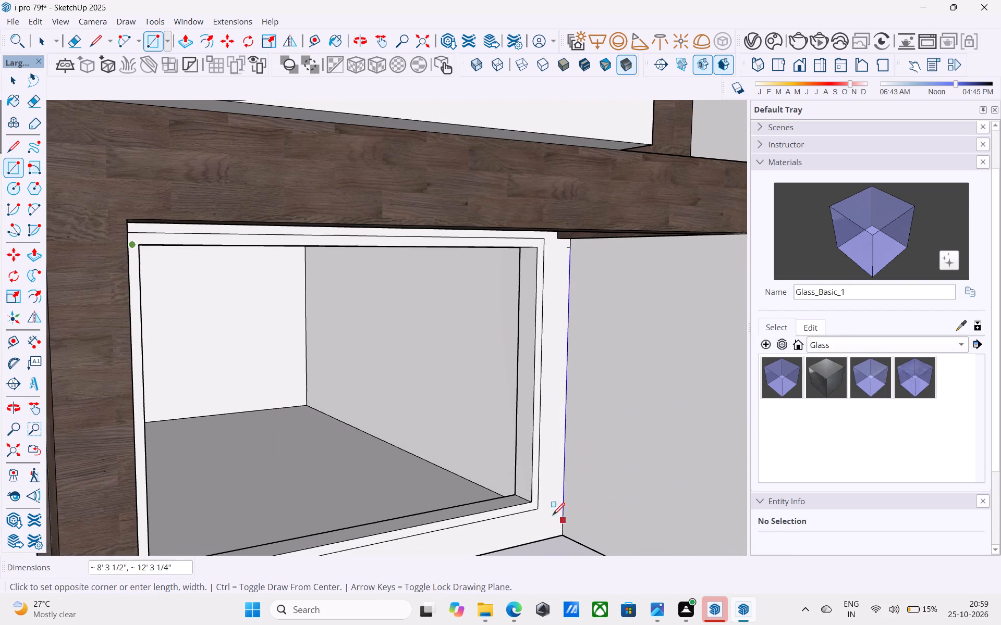
pyautogui.click(508, 496)
# Paint the rear face of the window opening with Glass_Basic_1.
pyautogui.click(871, 233)
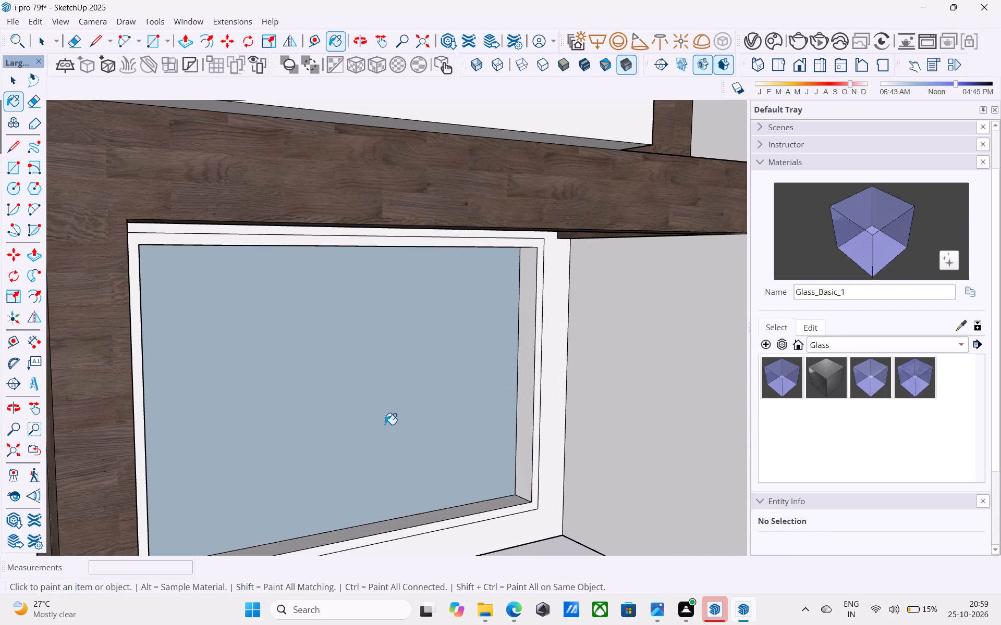
pyautogui.click(385, 423)
# Draw a 7' 6" by 11' rectangle across the front edges of the window opening.
pyautogui.scroll(-4, 522, 403)
pyautogui.moveTo(487, 417); pyautogui.dragTo(187, 393, button='middle')
pyautogui.moveTo(421, 400); pyautogui.dragTo(391, 333, button='middle')
pyautogui.press('r')
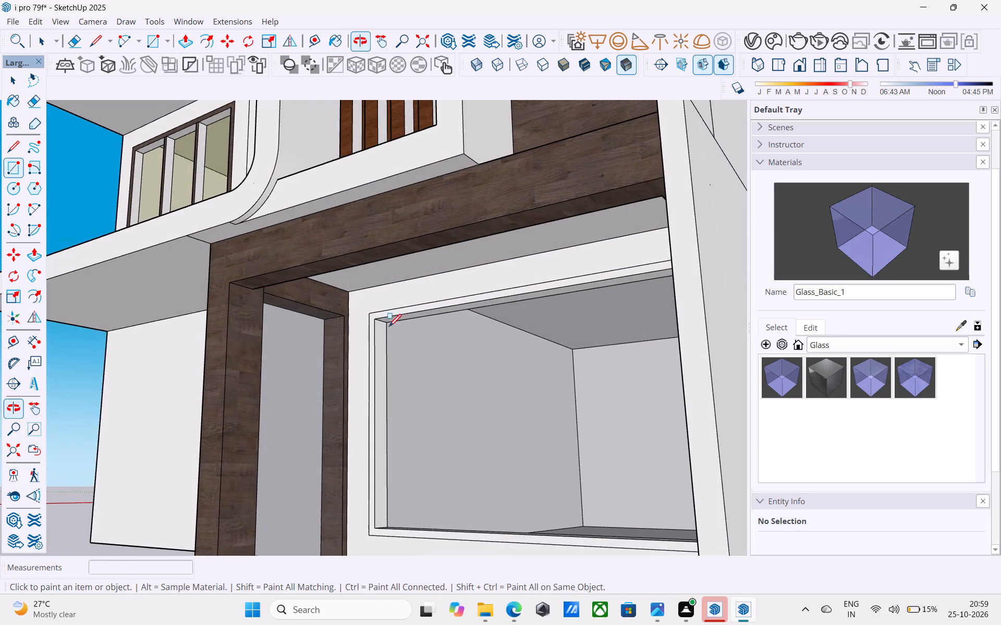
pyautogui.scroll(4, 387, 326)
pyautogui.click(370, 319)
pyautogui.scroll(-5, 373, 318)
pyautogui.moveTo(415, 352); pyautogui.dragTo(644, 484, button='middle')
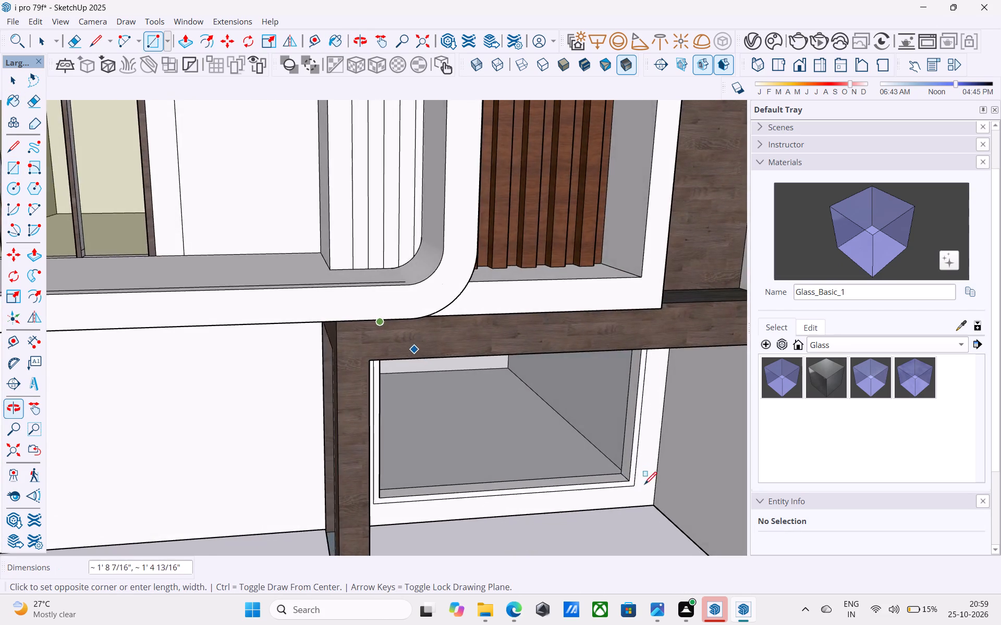
pyautogui.scroll(5, 639, 488)
pyautogui.click(625, 477)
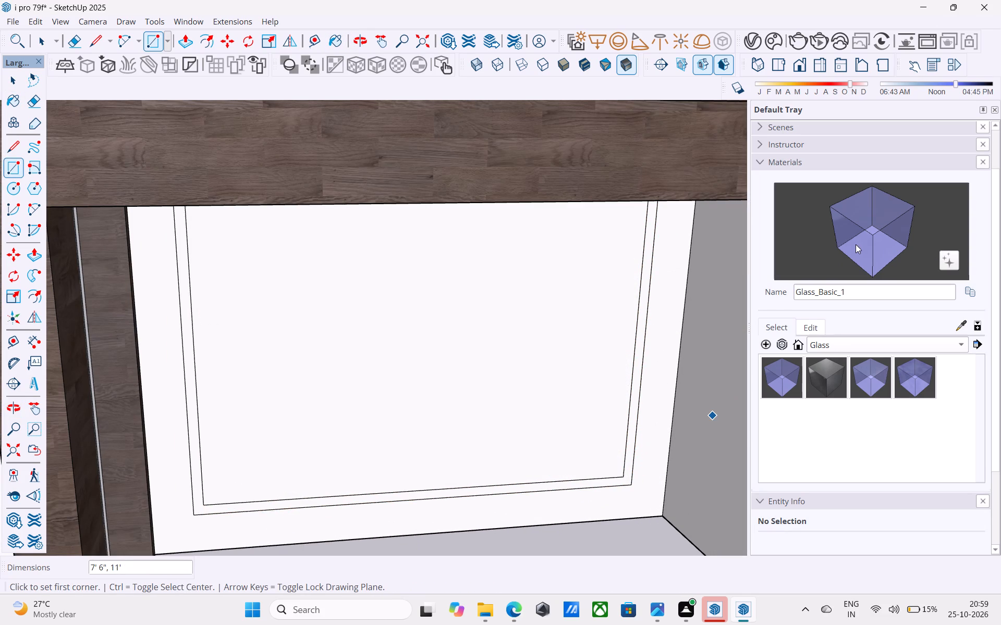
# Paint the front face of the window opening with Glass_Basic_1.
pyautogui.click(856, 244)
pyautogui.click(493, 341)
# Edit the Glass_Basic_1 material's colour to a yellow tint using the colour wheel.
pyautogui.scroll(-5, 491, 344)
pyautogui.press('space')
pyautogui.moveTo(485, 354); pyautogui.dragTo(489, 394, button='middle')
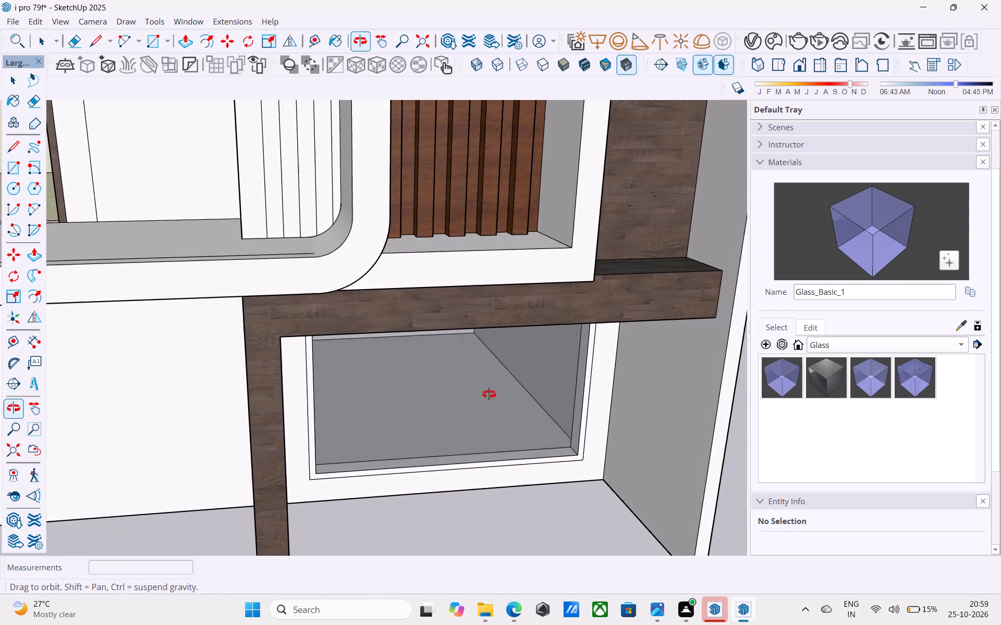
pyautogui.moveTo(489, 394); pyautogui.dragTo(483, 340, button='middle')
pyautogui.moveTo(809, 316); pyautogui.dragTo(810, 321)
pyautogui.click(810, 322)
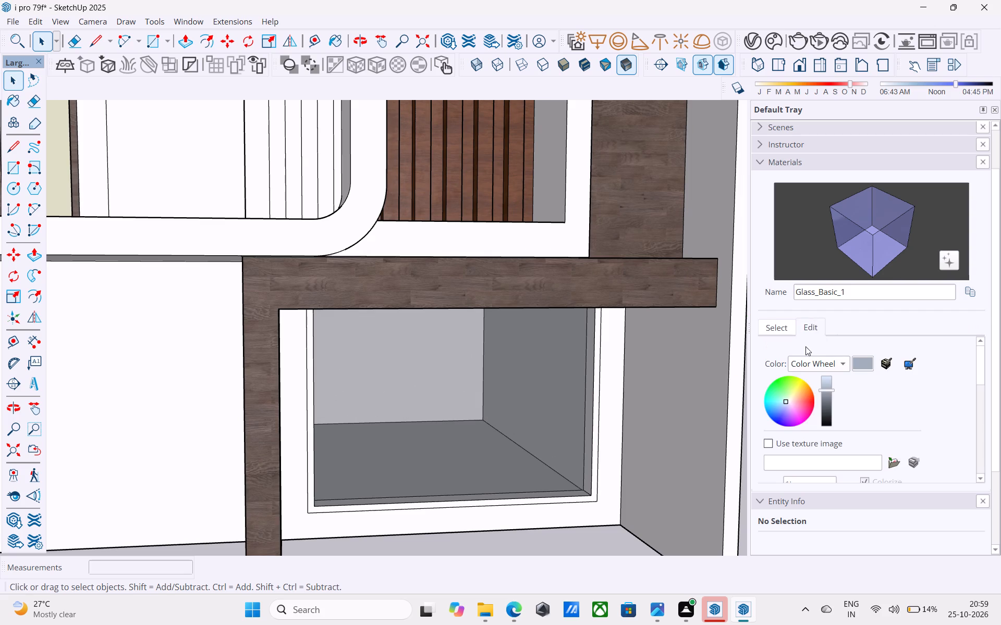
pyautogui.moveTo(786, 397); pyautogui.dragTo(800, 381)
# Examine the house's front facade with the tinted glazing from several angles.
pyautogui.scroll(-8, 699, 373)
pyautogui.scroll(-4, 653, 373)
pyautogui.moveTo(642, 375); pyautogui.dragTo(603, 386, button='middle')
pyautogui.moveTo(603, 386); pyautogui.dragTo(504, 378, button='middle')
pyautogui.scroll(-1, 603, 386)
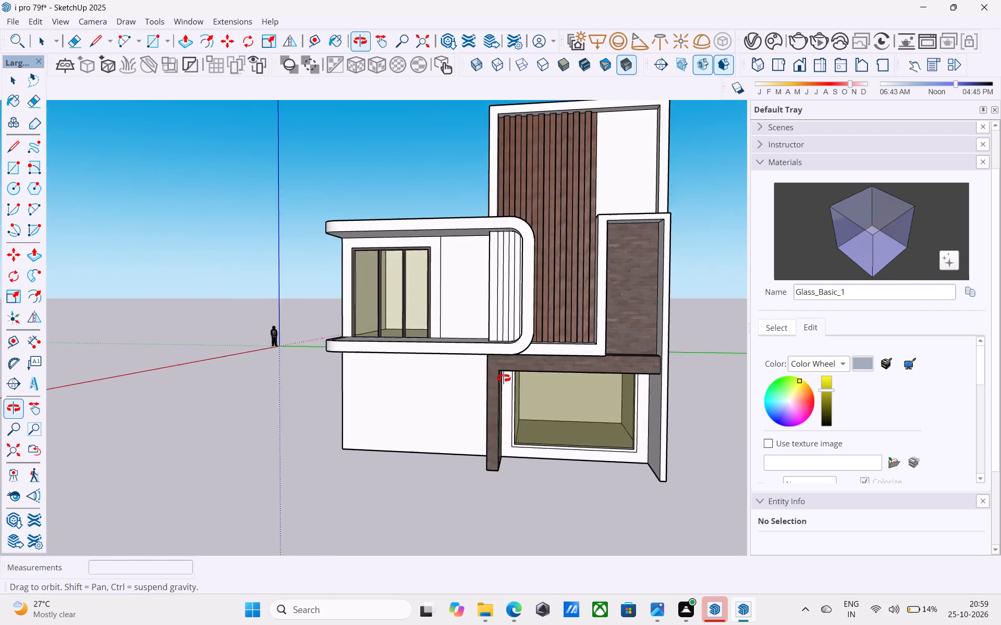
pyautogui.moveTo(504, 378); pyautogui.dragTo(573, 361, button='middle')
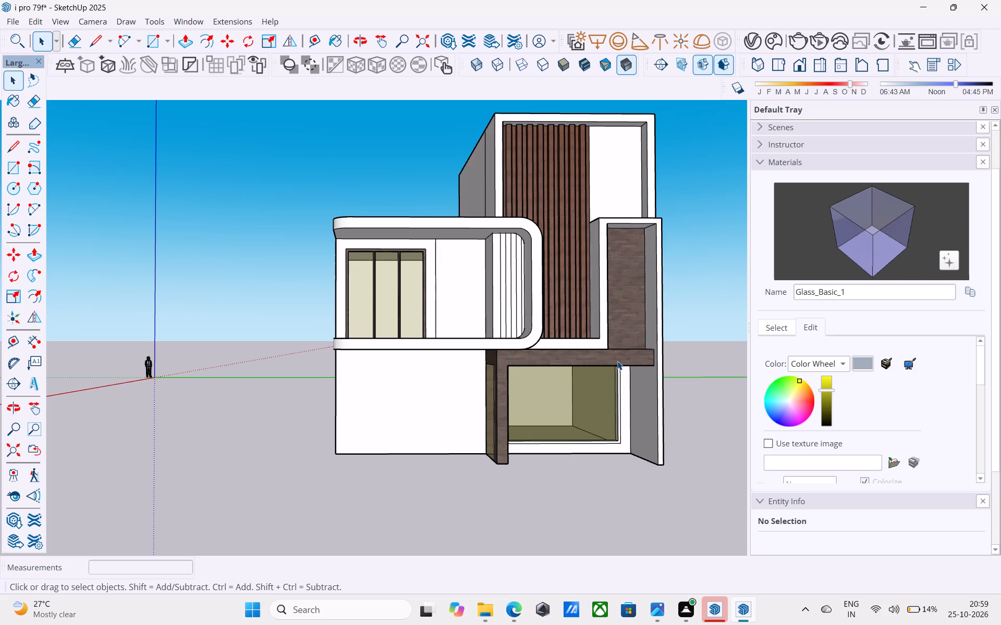
pyautogui.scroll(-3, 617, 361)
pyautogui.moveTo(617, 361); pyautogui.dragTo(617, 360, button='middle')
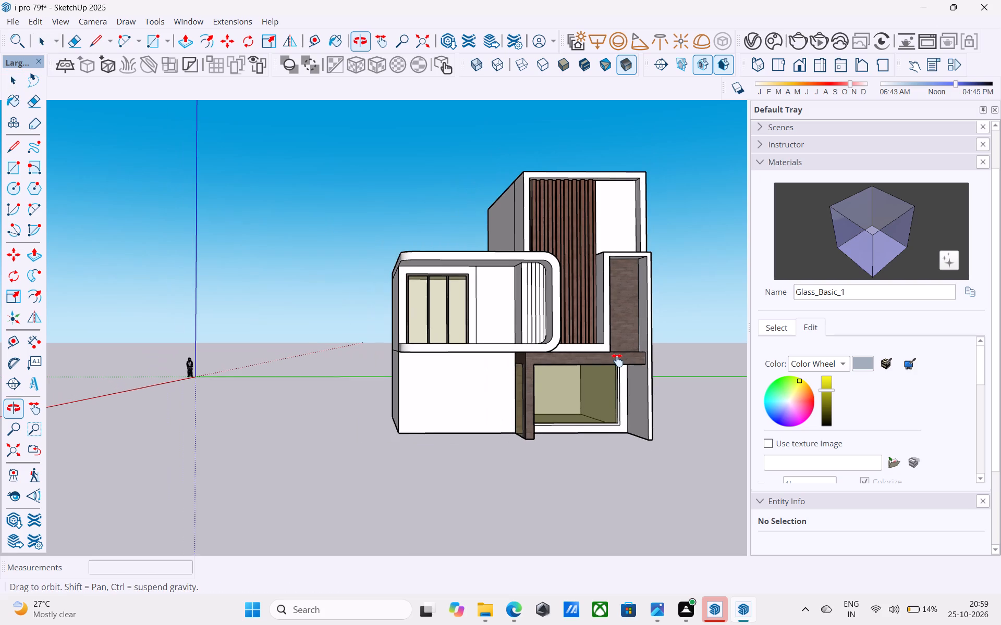
pyautogui.moveTo(617, 360); pyautogui.dragTo(523, 357, button='middle')
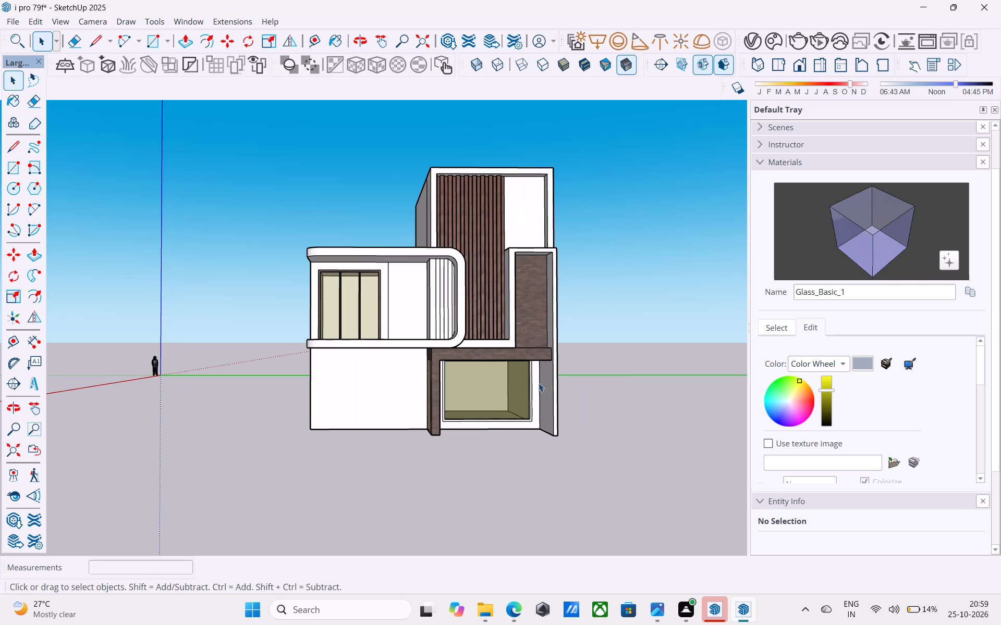
pyautogui.moveTo(539, 383); pyautogui.dragTo(474, 320, button='middle')
# Paint the narrow frame border around the entrance window with Plaster_04_1K from the Plaster materials.
pyautogui.scroll(6, 525, 385)
pyautogui.keyDown('shift'); pyautogui.moveTo(521, 387); pyautogui.dragTo(527, 395, button='middle'); pyautogui.keyUp('shift')
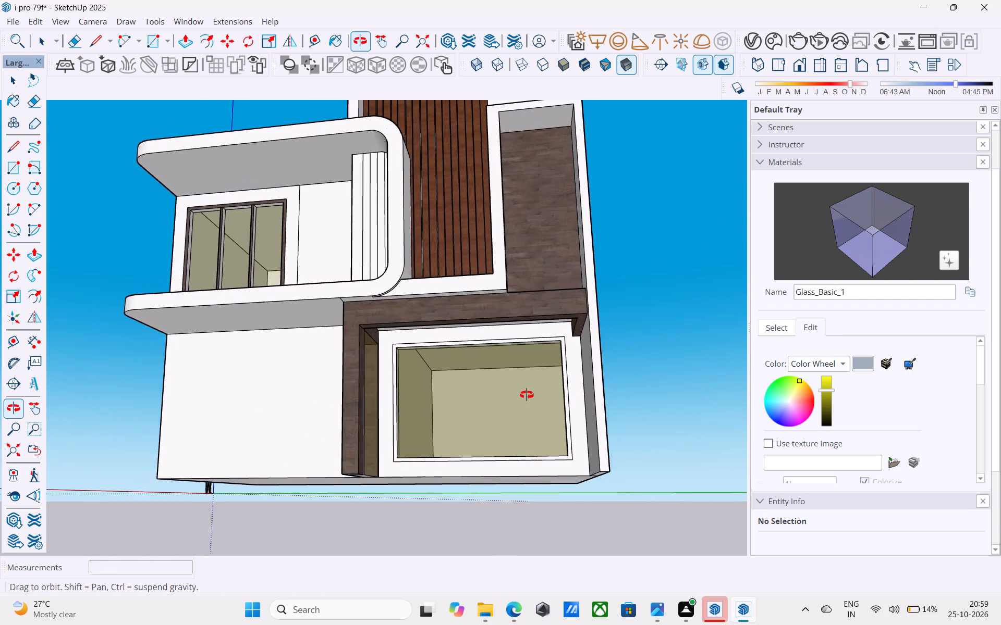
pyautogui.keyDown('shift'); pyautogui.moveTo(527, 395); pyautogui.dragTo(560, 418, button='middle'); pyautogui.keyUp('shift')
pyautogui.scroll(4, 517, 413)
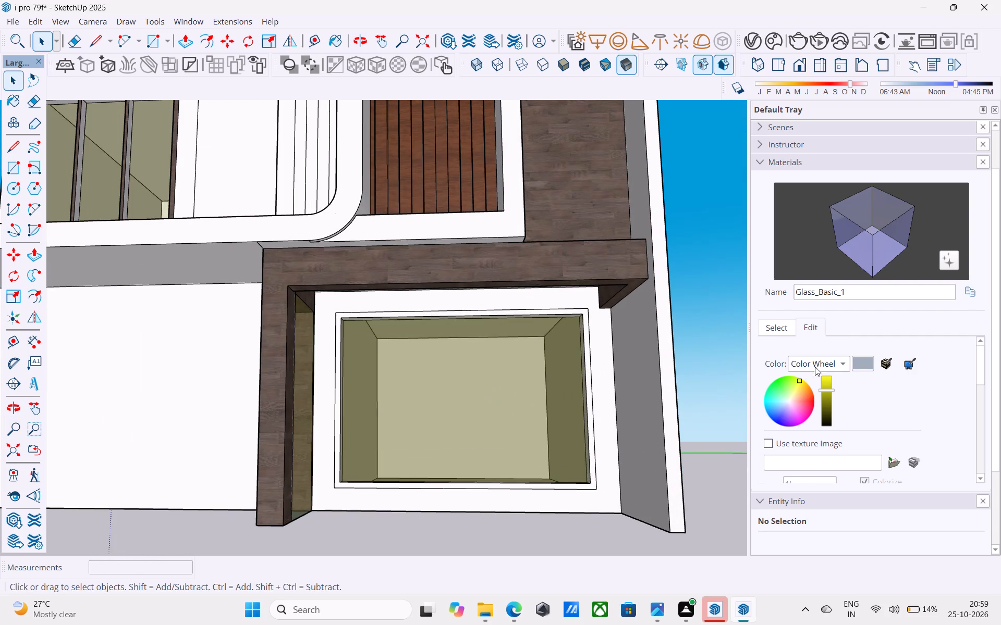
pyautogui.click(789, 330)
pyautogui.click(827, 344)
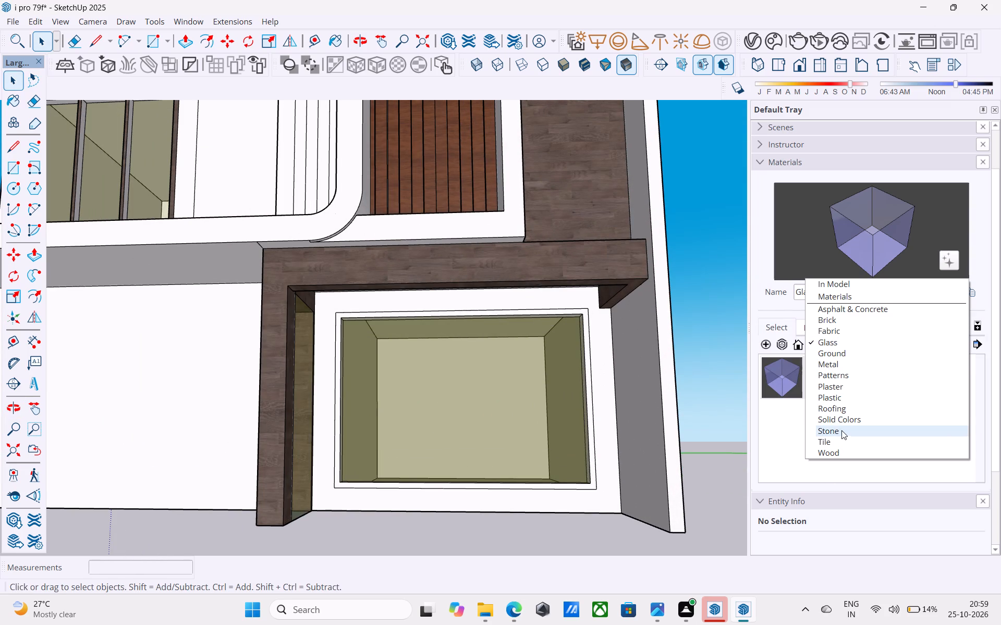
pyautogui.click(839, 389)
pyautogui.click(876, 378)
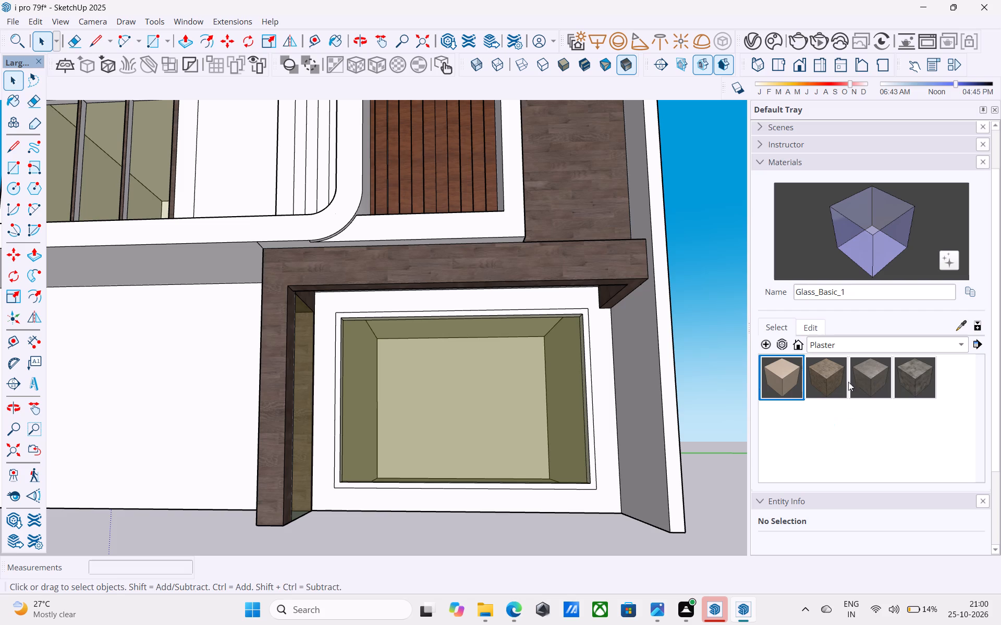
pyautogui.scroll(10, 551, 332)
pyautogui.click(552, 292)
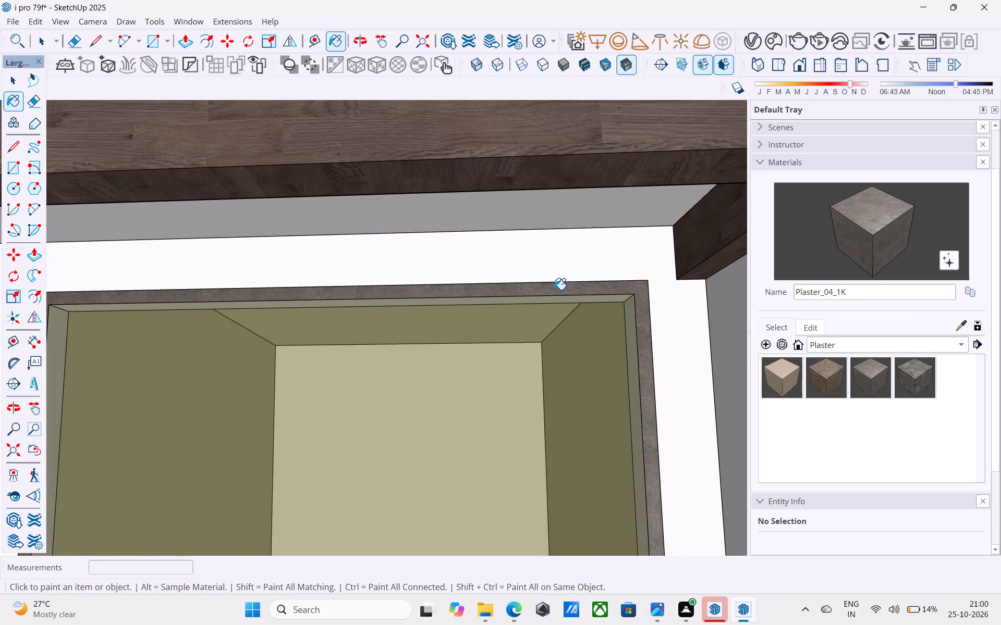
pyautogui.scroll(-10, 554, 290)
pyautogui.moveTo(554, 292); pyautogui.dragTo(583, 355, button='middle')
pyautogui.press('space')
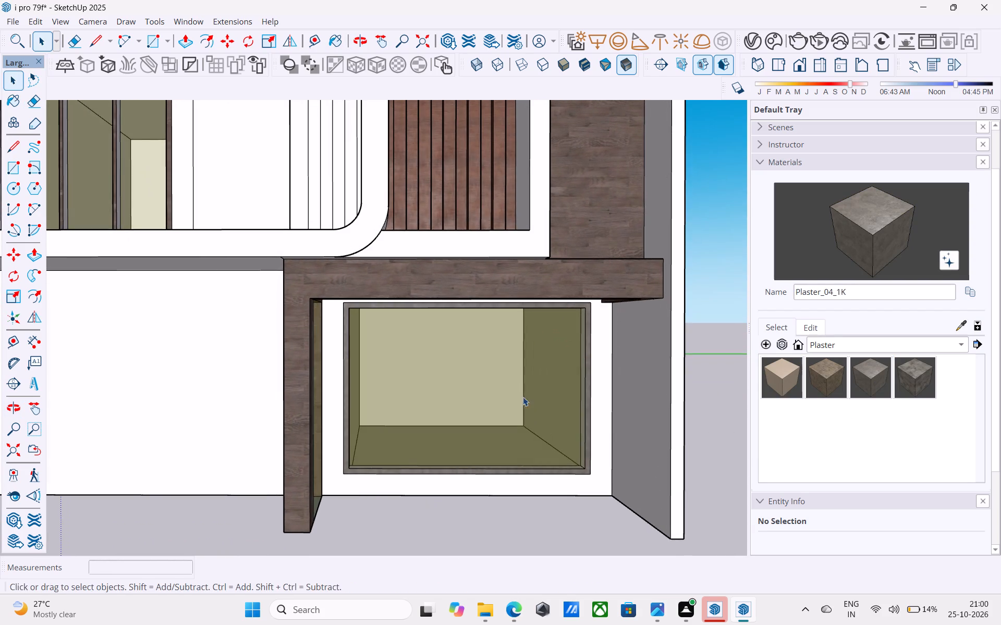
# Copy the glazing's left vertical edge 11' across to its right edge and divide the span into 3 equal panes.
pyautogui.moveTo(507, 432); pyautogui.dragTo(519, 400, button='middle')
pyautogui.press('l')
pyautogui.scroll(1, 377, 350)
pyautogui.moveTo(366, 349); pyautogui.dragTo(301, 347, button='middle')
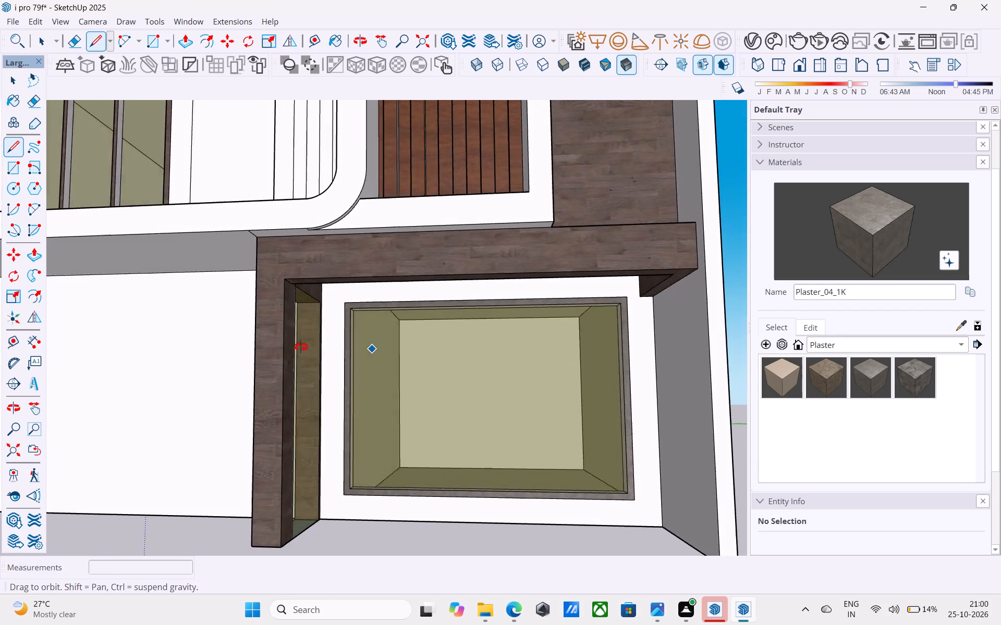
pyautogui.moveTo(301, 347); pyautogui.dragTo(295, 346, button='middle')
pyautogui.press('space')
pyautogui.scroll(7, 353, 345)
pyautogui.click(352, 332)
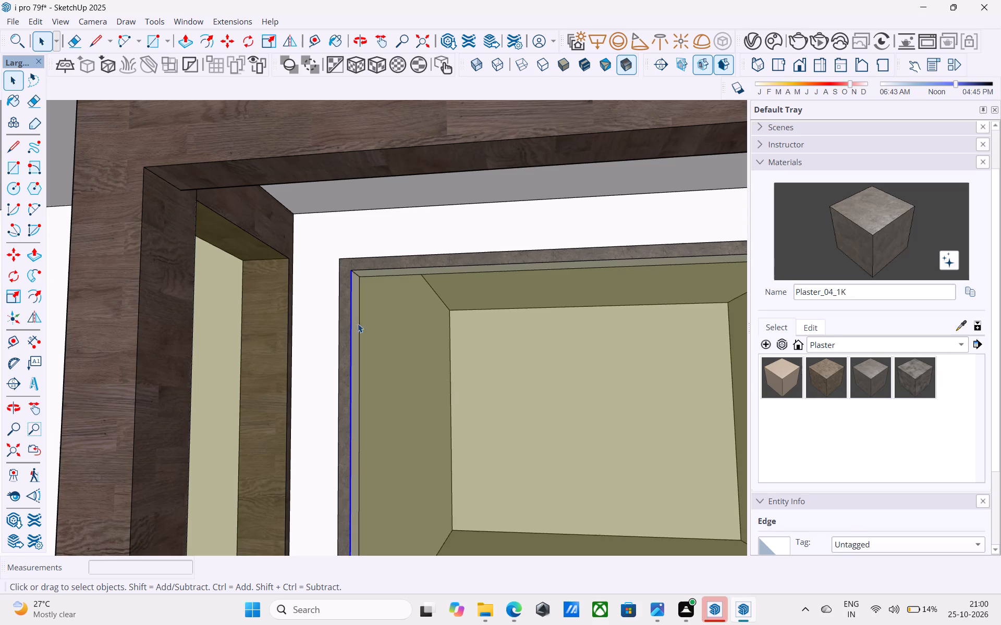
pyautogui.scroll(1, 363, 326)
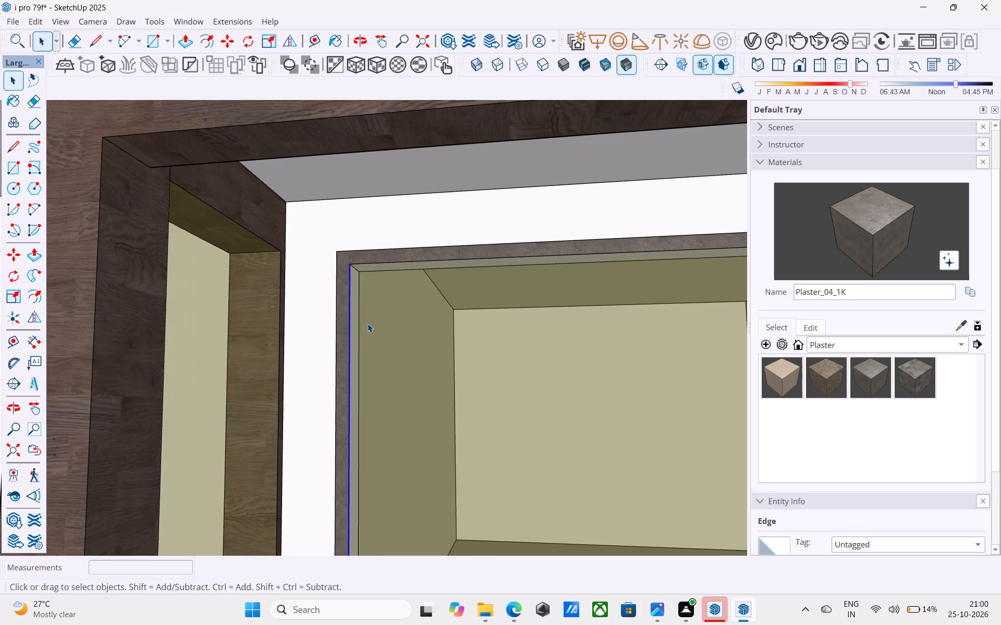
pyautogui.press('m')
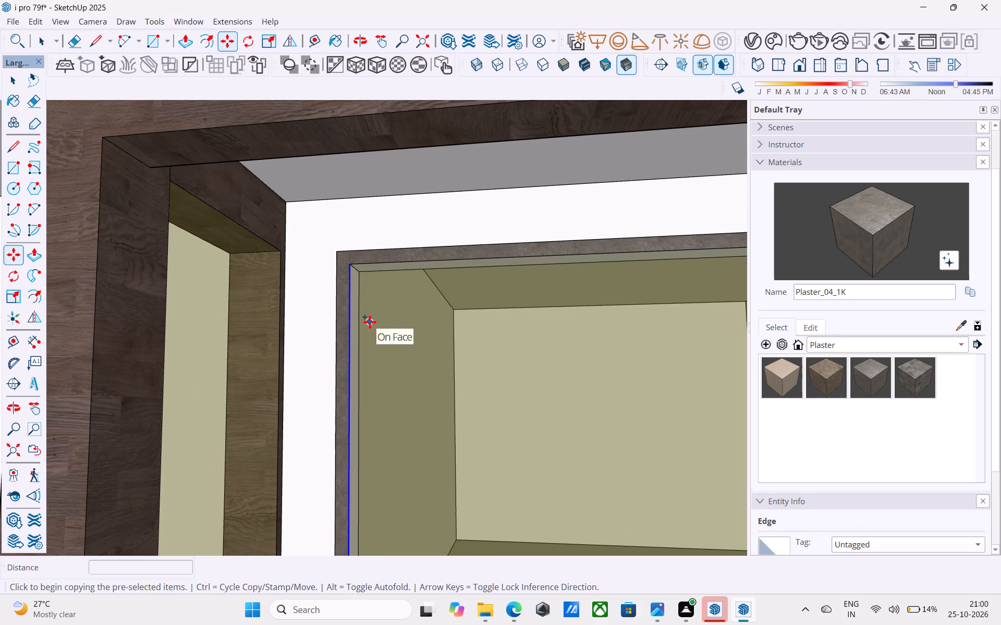
pyautogui.scroll(4, 350, 289)
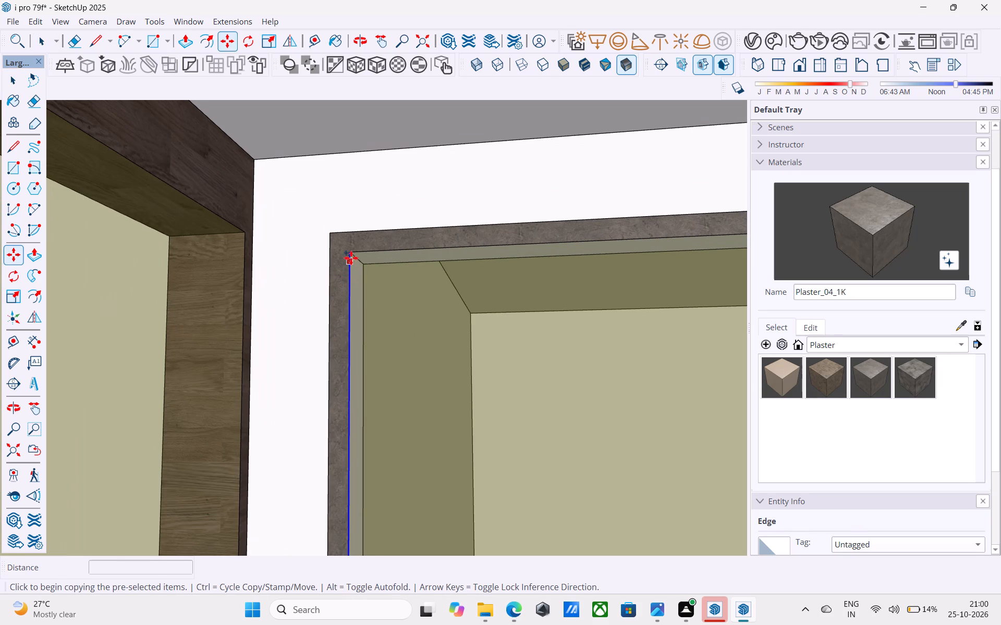
pyautogui.click(352, 256)
pyautogui.scroll(-11, 339, 272)
pyautogui.moveTo(322, 316); pyautogui.dragTo(420, 329, button='middle')
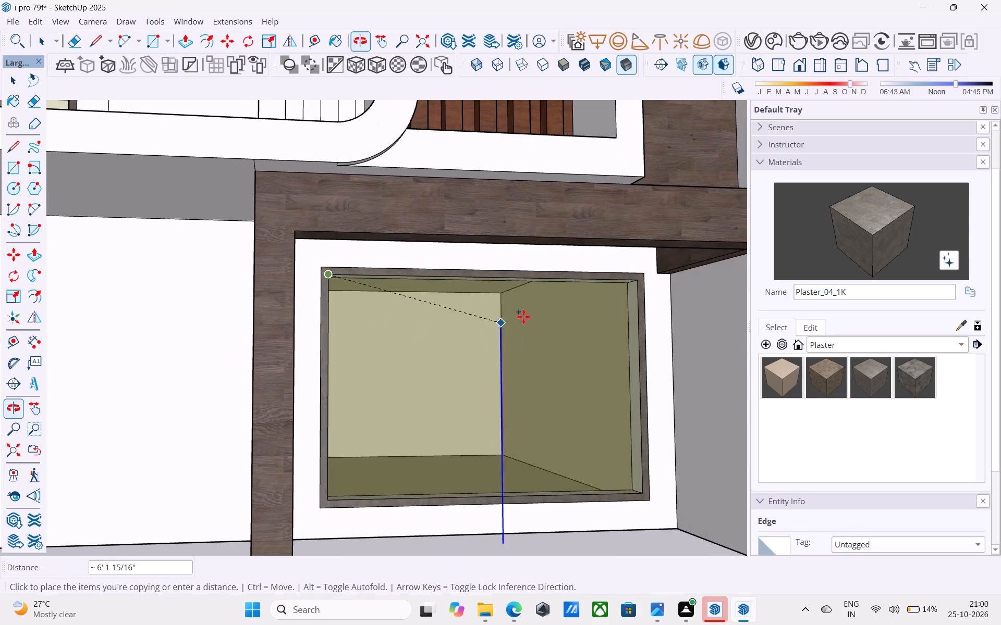
pyautogui.scroll(11, 548, 309)
pyautogui.click(696, 262)
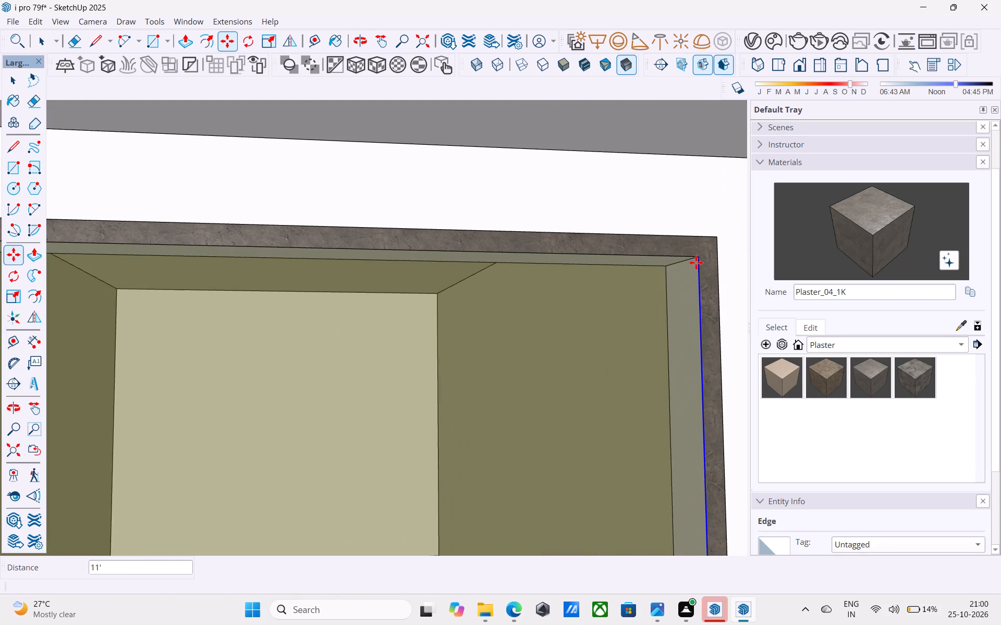
pyautogui.write('/3')
pyautogui.press('Return')
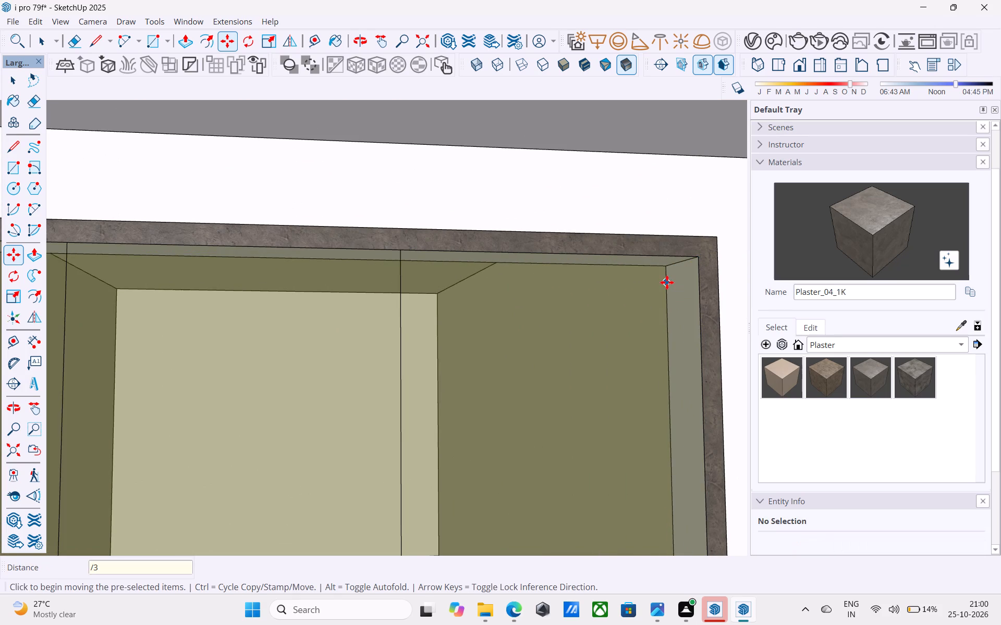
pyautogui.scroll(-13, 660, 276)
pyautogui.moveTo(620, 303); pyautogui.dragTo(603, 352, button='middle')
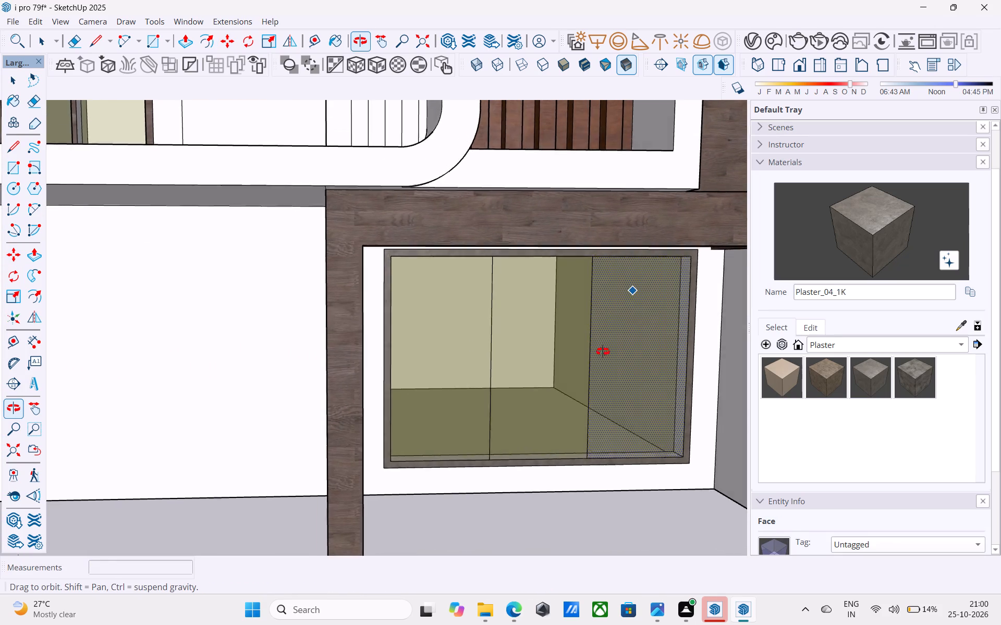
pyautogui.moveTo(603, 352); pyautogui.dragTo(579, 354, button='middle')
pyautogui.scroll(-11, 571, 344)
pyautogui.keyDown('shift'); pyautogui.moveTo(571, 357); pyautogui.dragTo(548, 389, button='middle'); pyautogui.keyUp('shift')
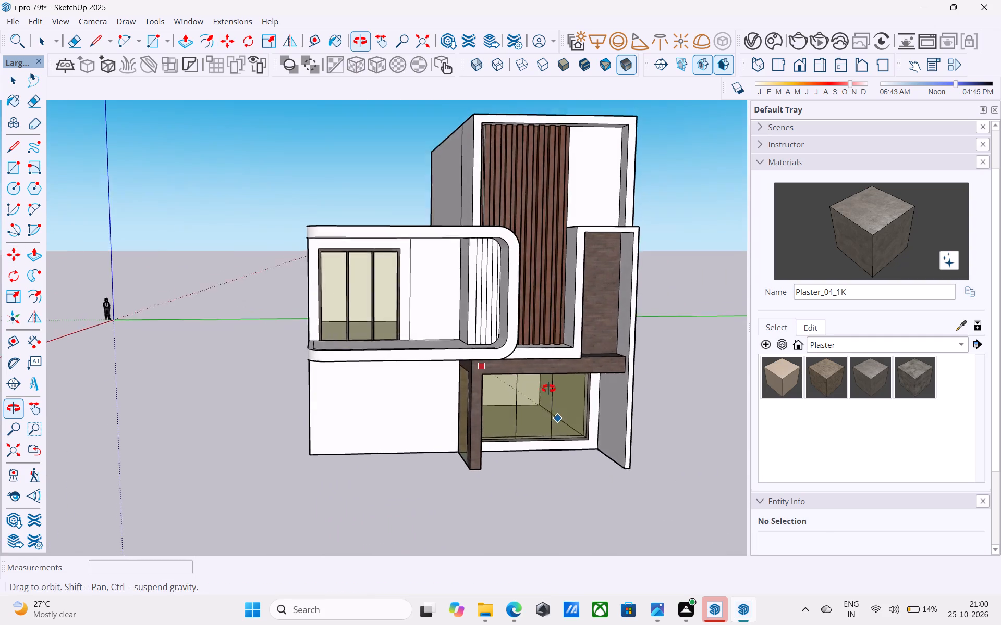
# Offset the outline of the entrance window's middle pane 2" inward.
pyautogui.keyDown('shift'); pyautogui.moveTo(548, 389); pyautogui.dragTo(547, 387, button='middle'); pyautogui.keyUp('shift')
pyautogui.scroll(4, 527, 395)
pyautogui.press('space')
pyautogui.click(525, 396)
pyautogui.moveTo(521, 395); pyautogui.dragTo(496, 379, button='middle')
pyautogui.scroll(6, 560, 397)
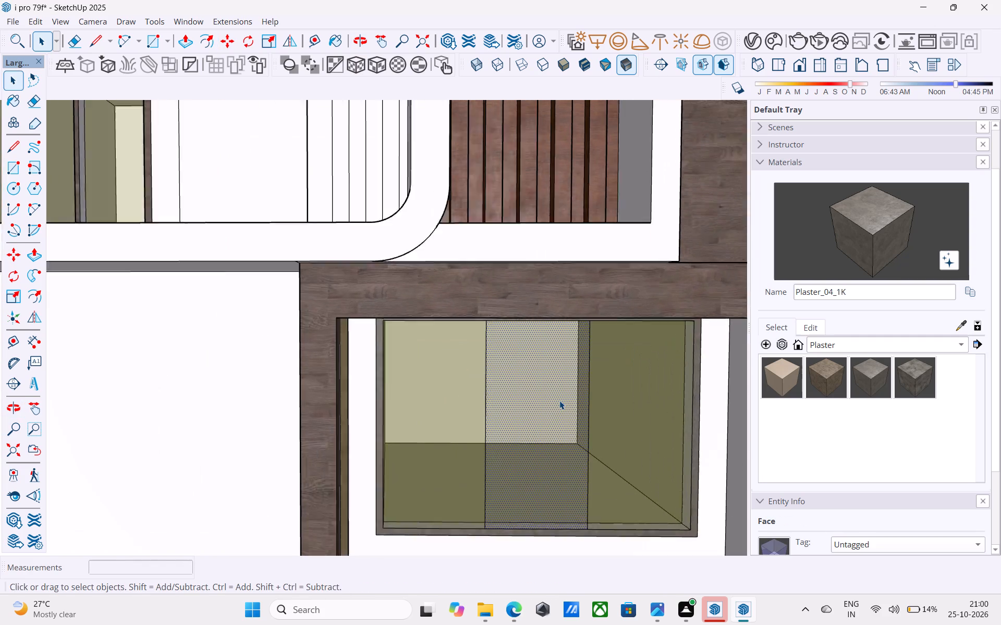
pyautogui.scroll(2, 559, 401)
pyautogui.press('f')
pyautogui.click(559, 401)
pyautogui.write('2"')
pyautogui.press('Return')
# Offset the outline of the entrance window's left pane 2" inward.
pyautogui.press('space')
pyautogui.moveTo(557, 393); pyautogui.dragTo(557, 373, button='middle')
pyautogui.scroll(1, 557, 393)
pyautogui.click(441, 408)
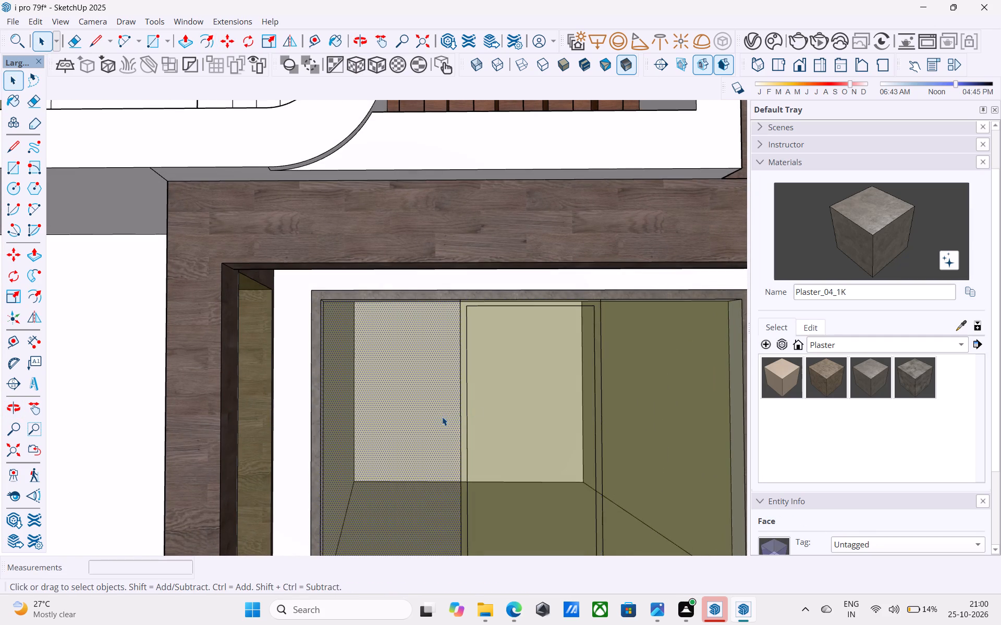
pyautogui.scroll(2, 442, 417)
pyautogui.press('f')
pyautogui.click(442, 417)
pyautogui.write('2"')
pyautogui.press('Return')
# Offset the outline of the entrance window's right pane 2" inward.
pyautogui.press('space')
pyautogui.scroll(-6, 407, 404)
pyautogui.click(565, 433)
pyautogui.scroll(4, 567, 433)
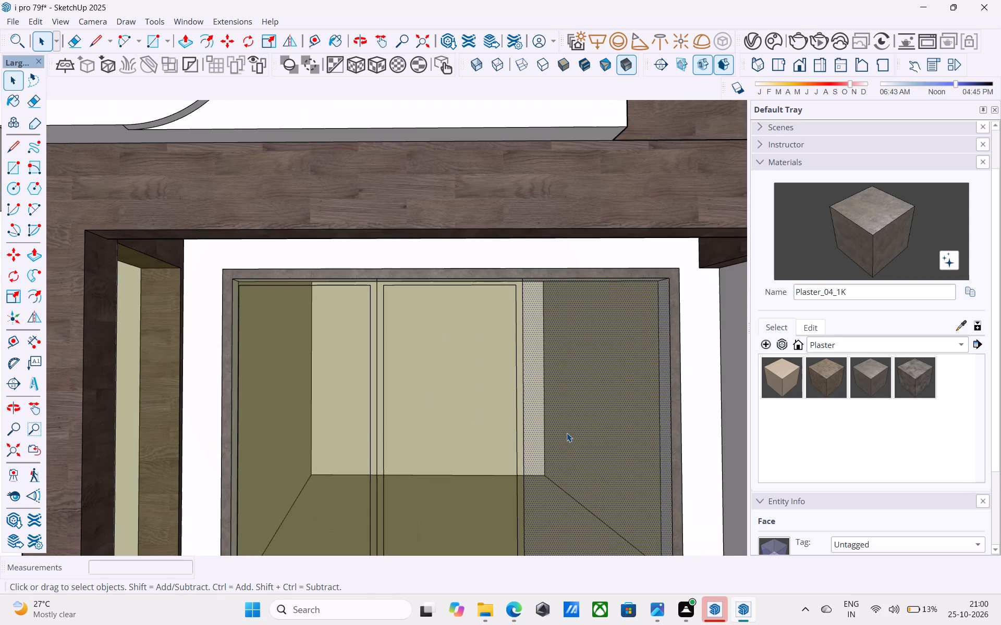
pyautogui.press('f')
pyautogui.click(567, 433)
pyautogui.write('2"')
pyautogui.press('Return')
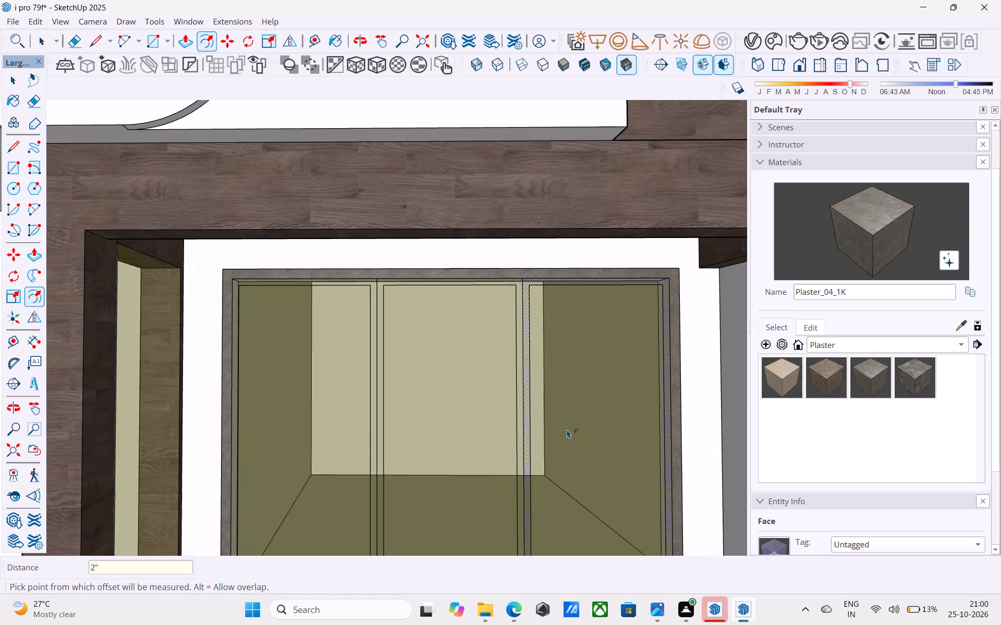
# Paint the offset borders around all three entrance window panes with Plaster_04_1K.
pyautogui.click(901, 239)
pyautogui.scroll(10, 559, 316)
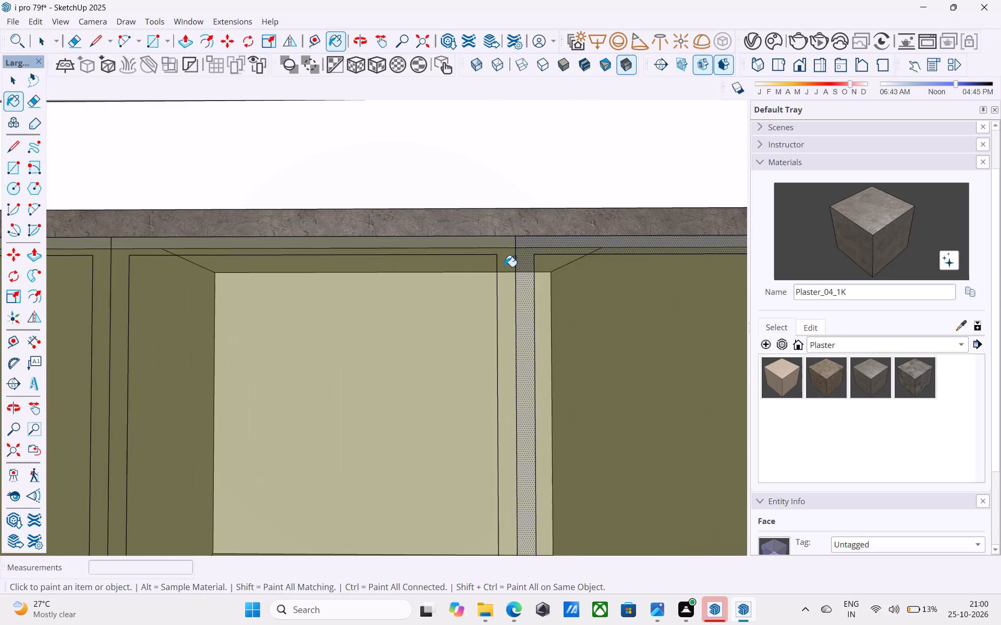
pyautogui.click(512, 263)
pyautogui.click(524, 260)
pyautogui.scroll(-6, 528, 258)
pyautogui.click(260, 263)
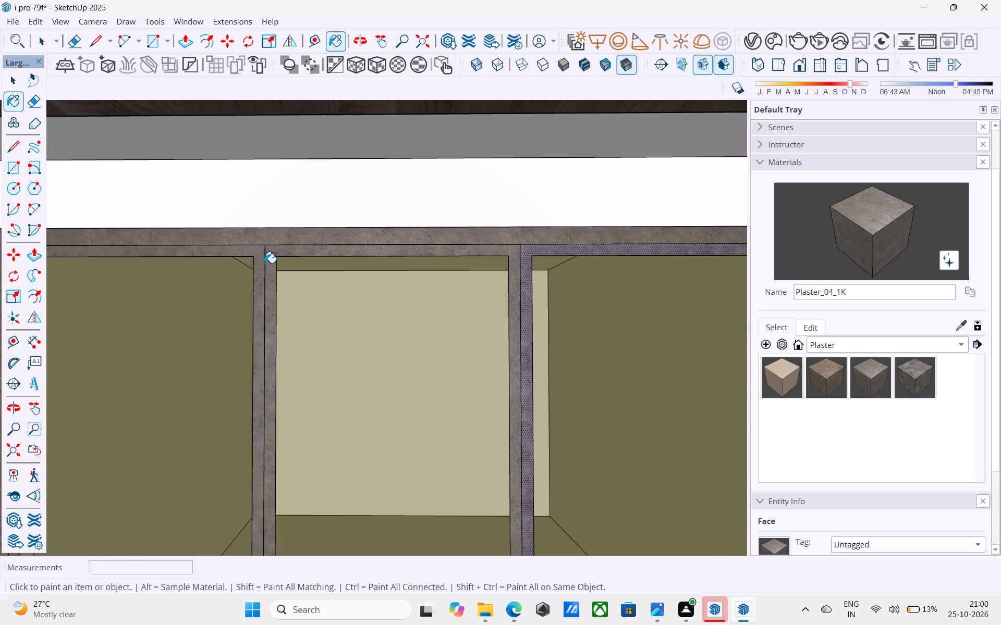
pyautogui.scroll(-15, 291, 277)
pyautogui.press('space')
# Save the model, purging its unused items.
pyautogui.moveTo(382, 301); pyautogui.dragTo(456, 320, button='middle')
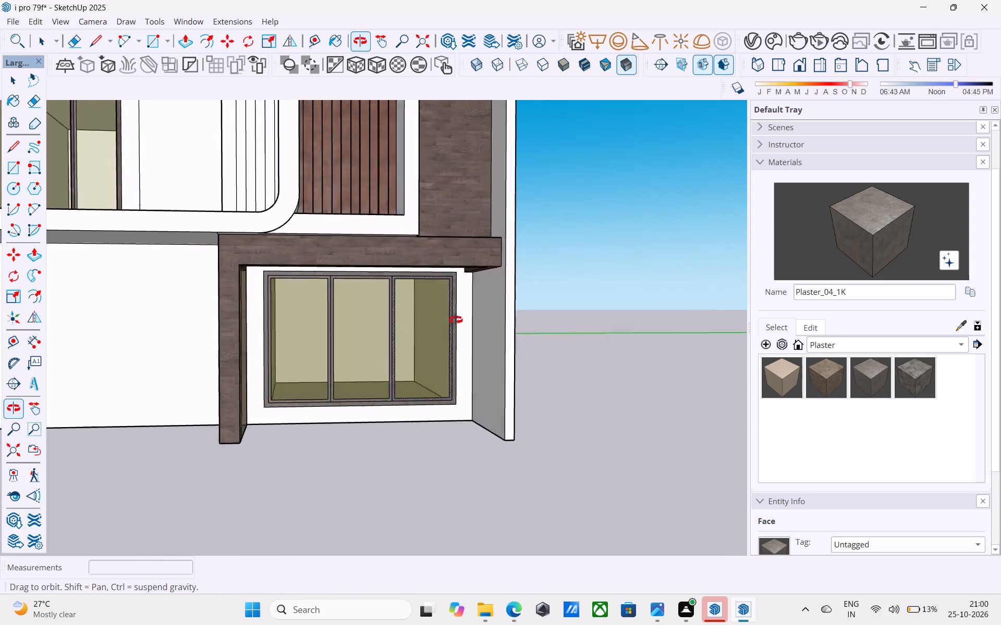
pyautogui.moveTo(456, 320); pyautogui.dragTo(462, 361, button='middle')
pyautogui.scroll(-5, 500, 356)
pyautogui.moveTo(374, 389); pyautogui.dragTo(371, 344, button='middle')
pyautogui.scroll(3, 371, 345)
pyautogui.hotkey('ctrl', 's')
pyautogui.click(424, 393)
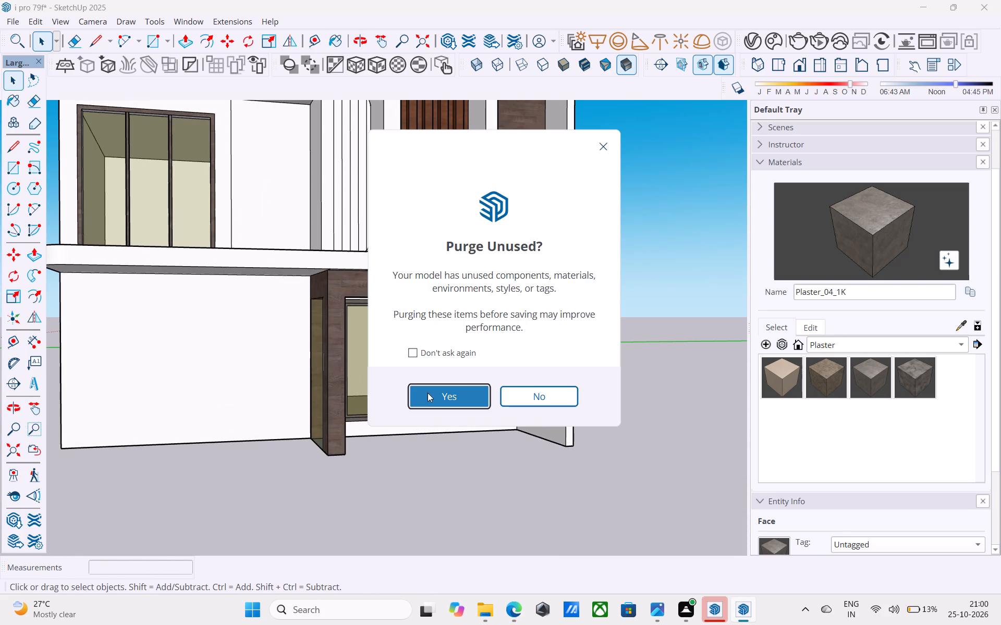
# Examine the house's front facade and the framed entrance window from several angles.
pyautogui.scroll(-6, 428, 393)
pyautogui.moveTo(429, 393); pyautogui.dragTo(447, 414, button='middle')
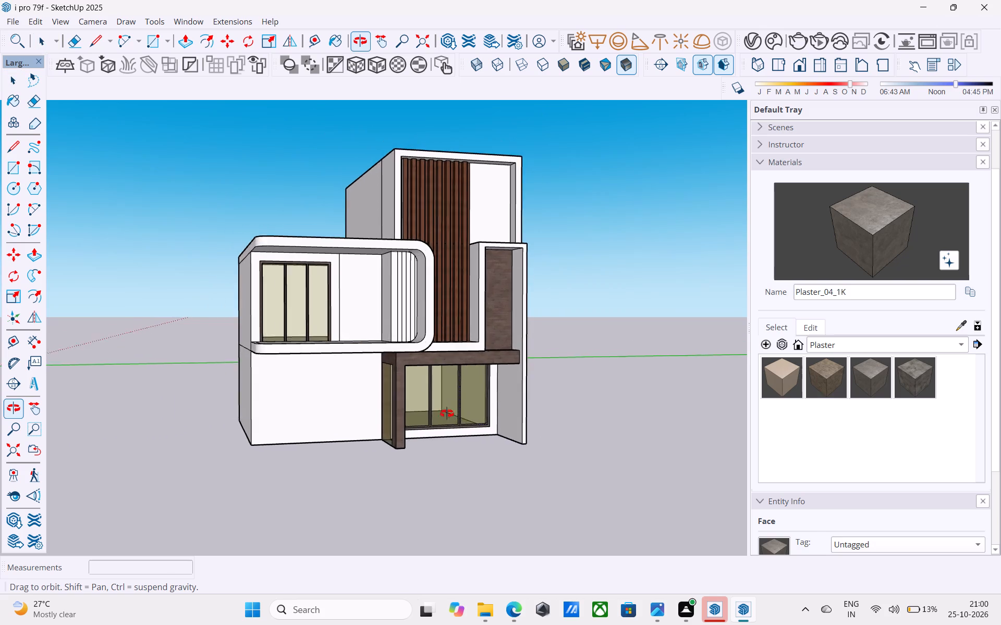
pyautogui.moveTo(447, 414); pyautogui.dragTo(314, 392, button='middle')
pyautogui.moveTo(404, 462); pyautogui.dragTo(512, 471, button='middle')
pyautogui.scroll(4, 475, 476)
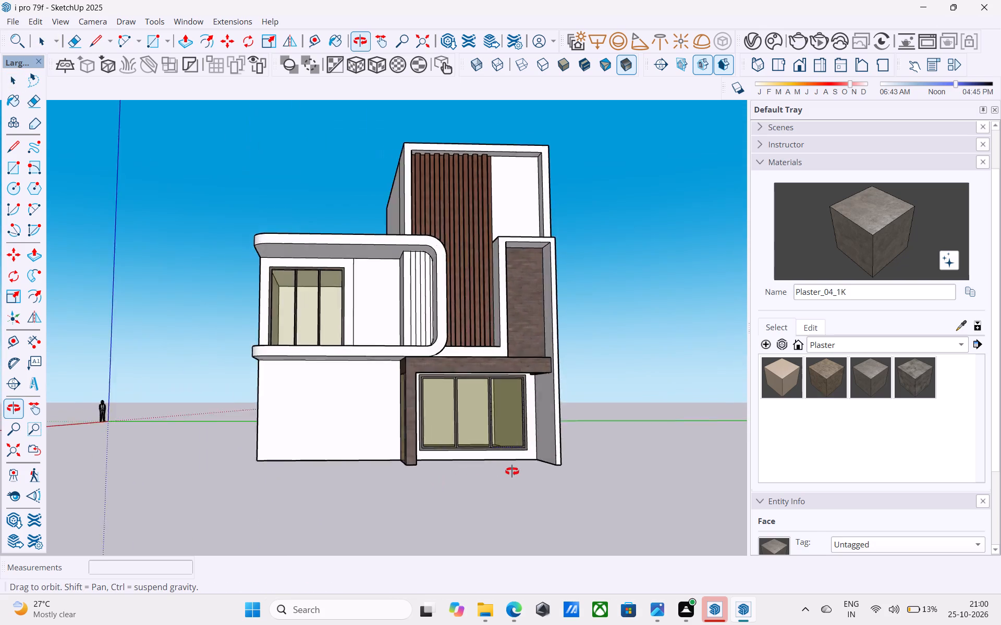
pyautogui.moveTo(512, 471); pyautogui.dragTo(475, 464, button='middle')
pyautogui.scroll(6, 512, 471)
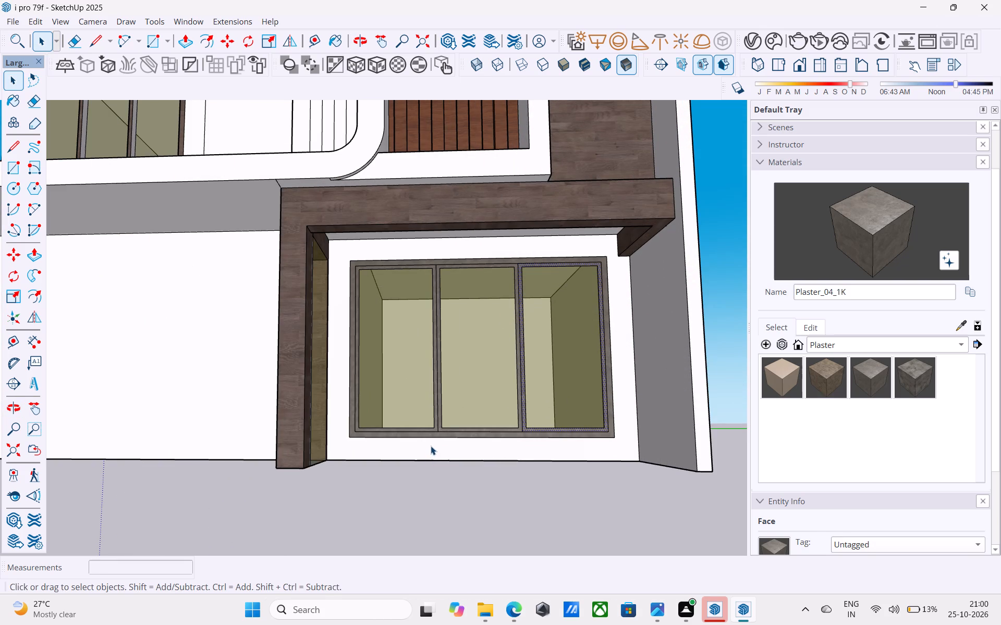
pyautogui.scroll(-5, 431, 446)
pyautogui.moveTo(431, 446); pyautogui.dragTo(345, 437, button='middle')
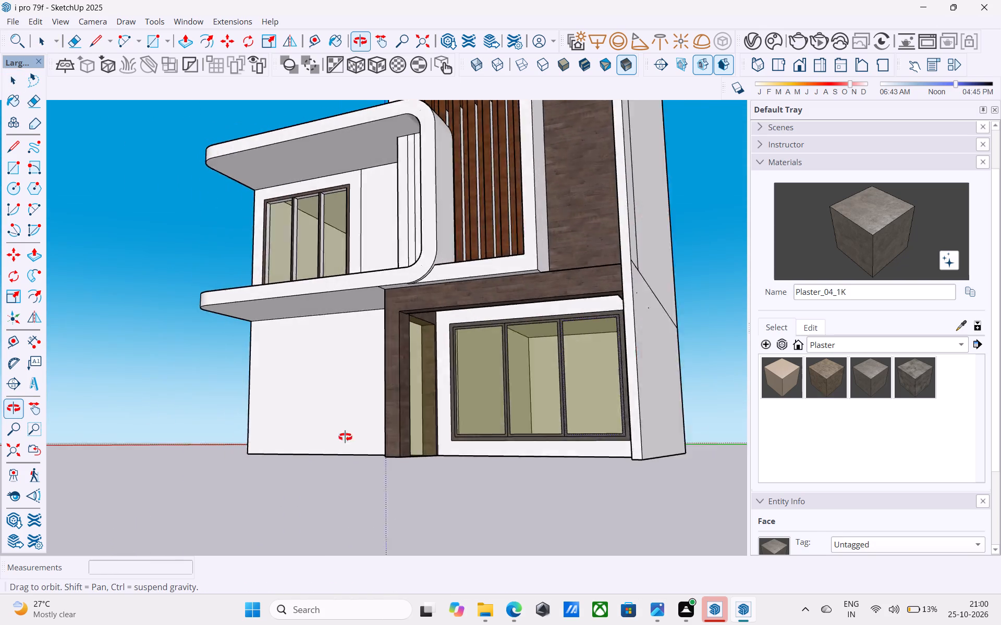
pyautogui.moveTo(345, 437); pyautogui.dragTo(428, 472, button='middle')
pyautogui.scroll(13, 460, 465)
pyautogui.scroll(-5, 449, 440)
# Copy the bottom edge of the wood entrance post's inner face 3" upward.
pyautogui.keyDown('shift'); pyautogui.moveTo(449, 440); pyautogui.dragTo(589, 444, button='middle'); pyautogui.keyUp('shift')
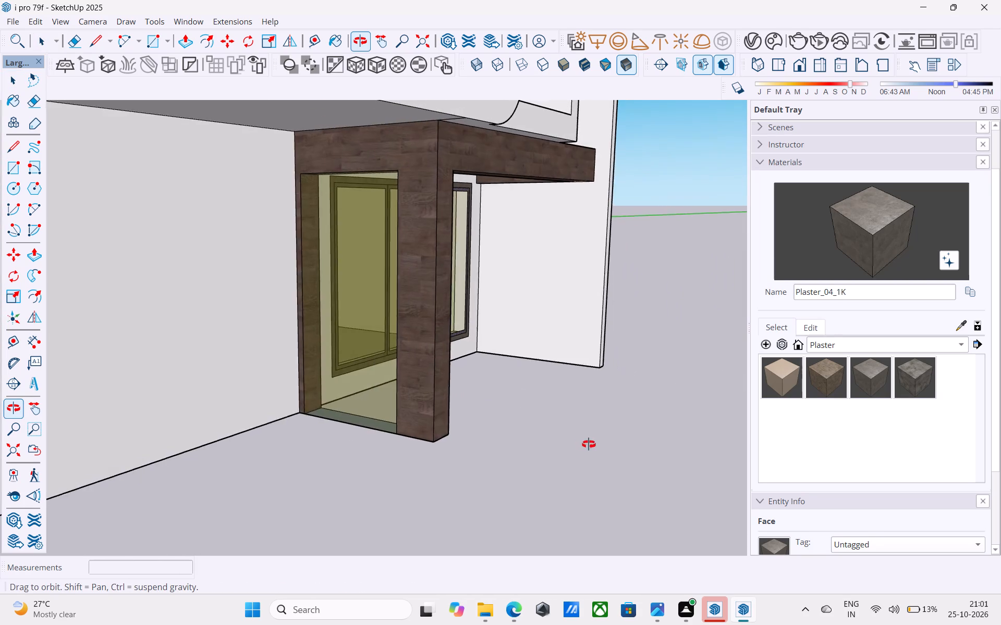
pyautogui.keyDown('shift'); pyautogui.moveTo(589, 444); pyautogui.dragTo(255, 456, button='middle'); pyautogui.keyUp('shift')
pyautogui.scroll(13, 314, 439)
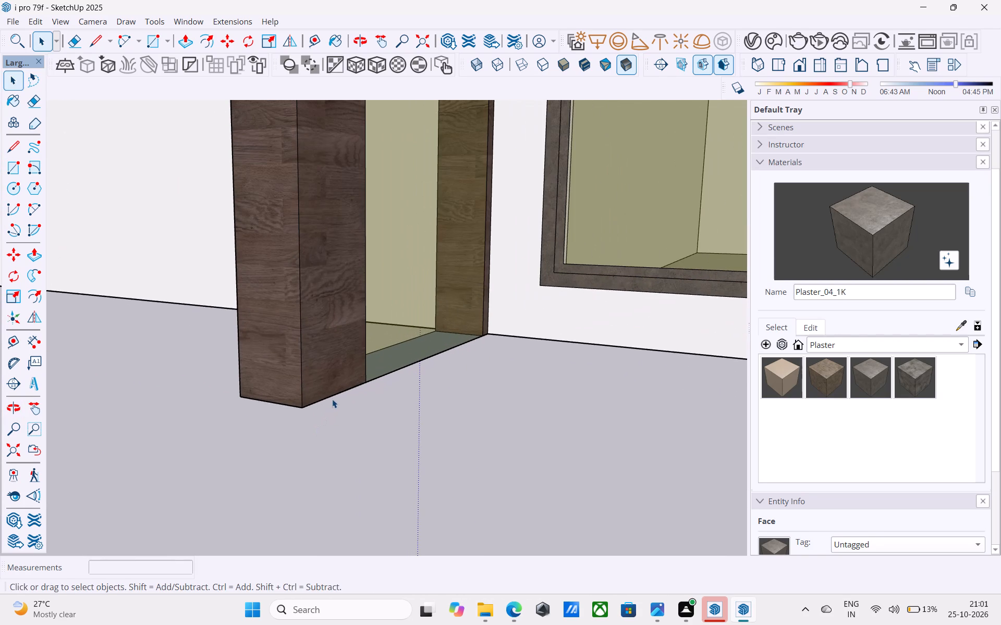
pyautogui.click(331, 397)
pyautogui.press('m')
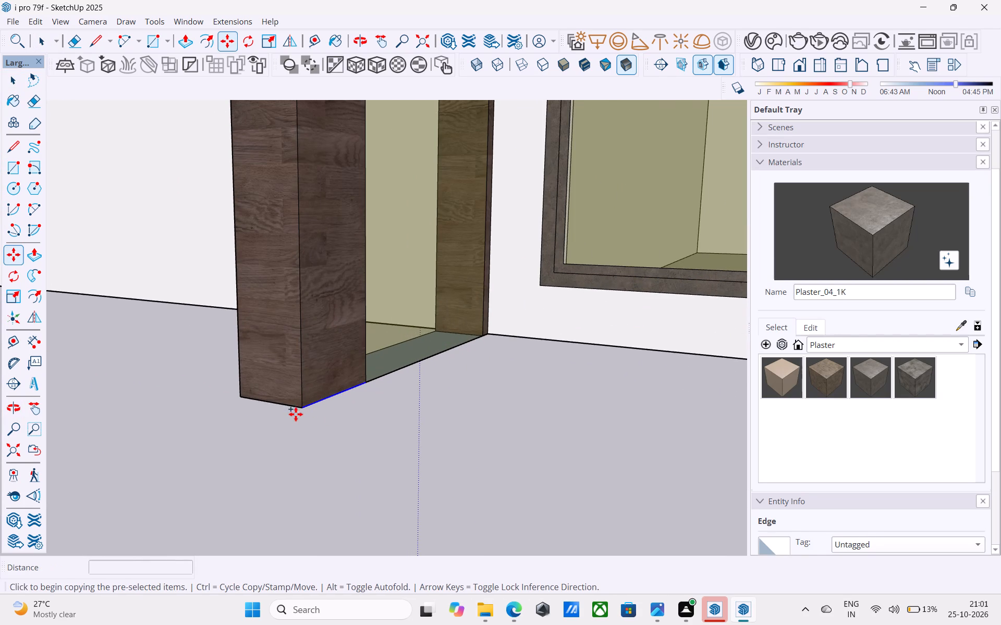
pyautogui.scroll(3, 296, 414)
pyautogui.click(307, 403)
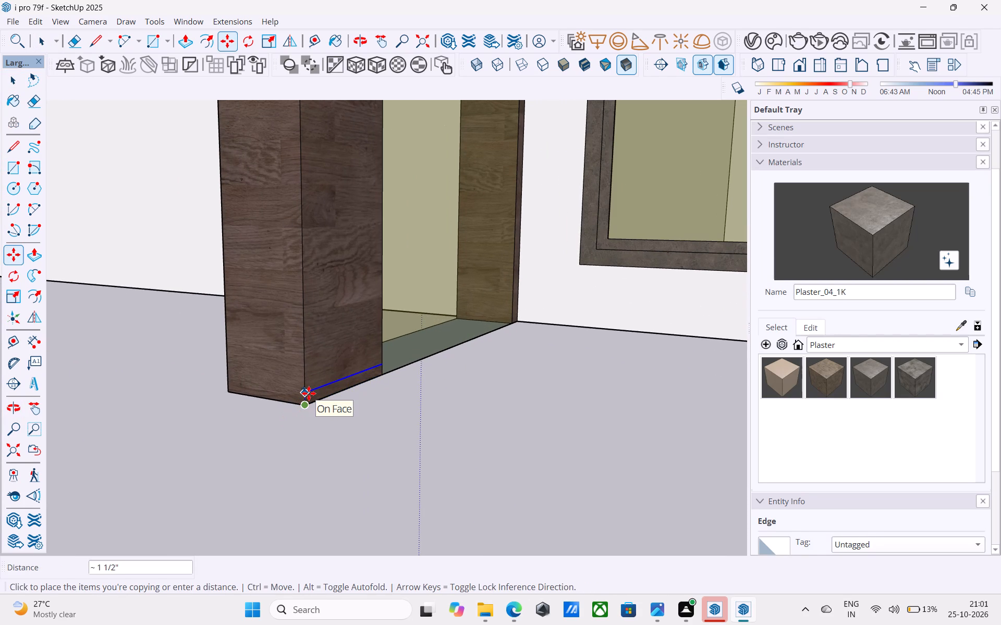
pyautogui.write('3"')
pyautogui.press('Return')
# Push/Pull the 3" strip at the post's base 13' 6" across to the side wall as a wood sill.
pyautogui.press('space')
pyautogui.click(310, 392)
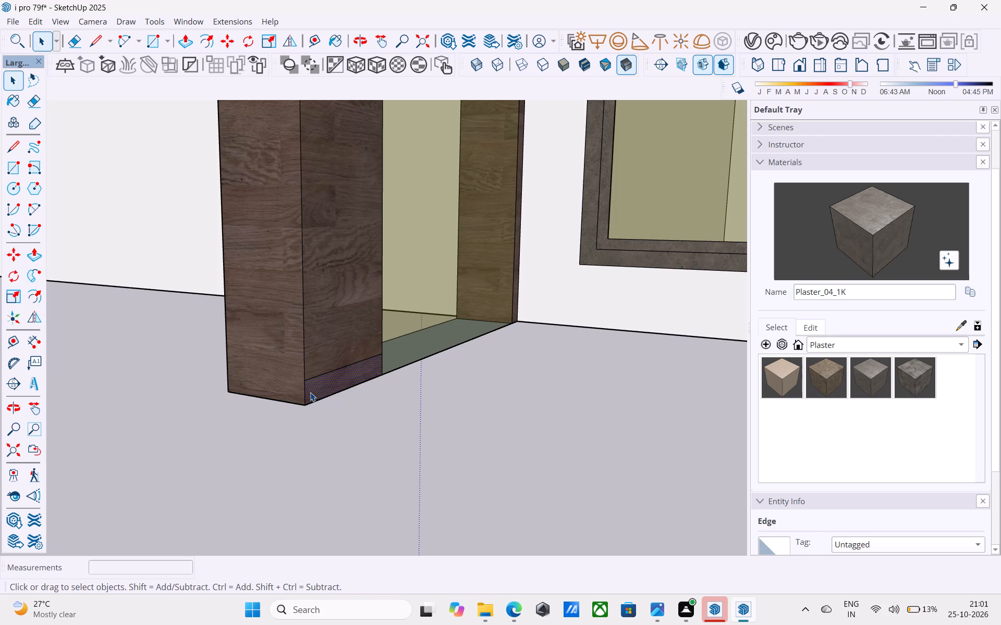
pyautogui.press('p')
pyautogui.click(310, 392)
pyautogui.scroll(-6, 313, 392)
pyautogui.moveTo(332, 401); pyautogui.dragTo(634, 415, button='middle')
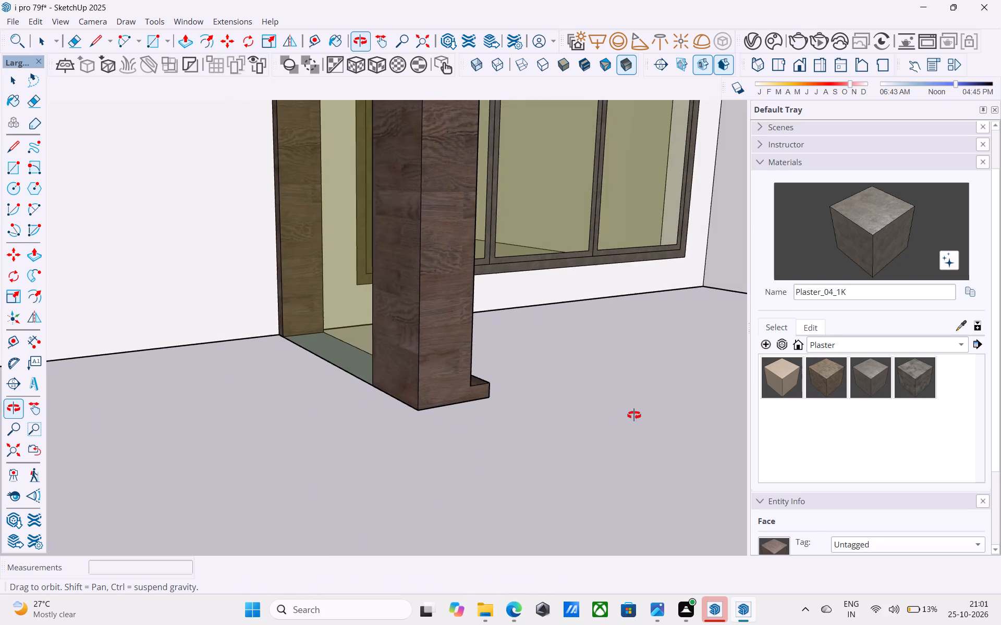
pyautogui.moveTo(634, 415); pyautogui.dragTo(457, 516, button='middle')
pyautogui.middleClick(457, 516)
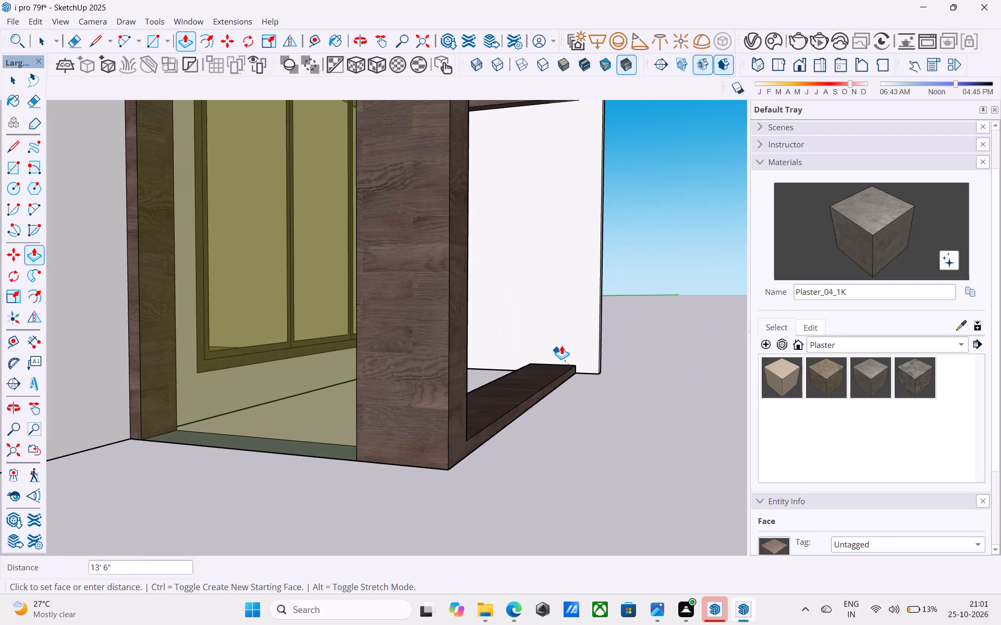
pyautogui.click(575, 309)
# Draw a rectangle about 13' 6" by 8' 9" across the entrance's front opening, from the beam's inner edge to the sill at the side wall.
pyautogui.scroll(-5, 582, 313)
pyautogui.moveTo(572, 340); pyautogui.dragTo(97, 435, button='middle')
pyautogui.middleClick(95, 435)
pyautogui.keyDown('shift'); pyautogui.moveTo(274, 407); pyautogui.dragTo(163, 410, button='middle'); pyautogui.keyUp('shift')
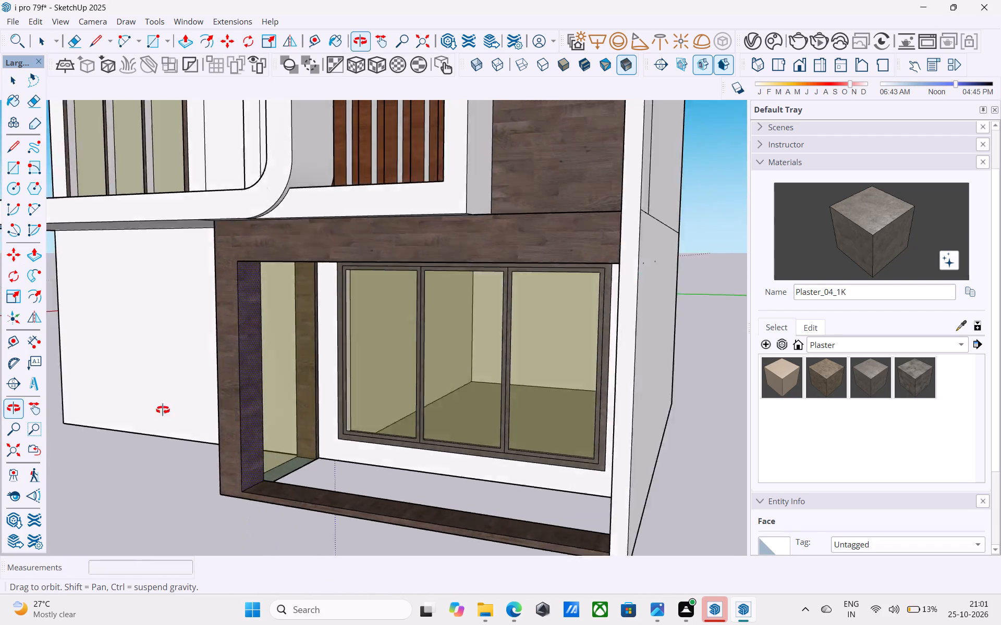
pyautogui.keyDown('shift'); pyautogui.moveTo(163, 410); pyautogui.dragTo(121, 332, button='middle'); pyautogui.keyUp('shift')
pyautogui.moveTo(254, 364); pyautogui.dragTo(248, 346, button='middle')
pyautogui.press('r')
pyautogui.scroll(9, 242, 334)
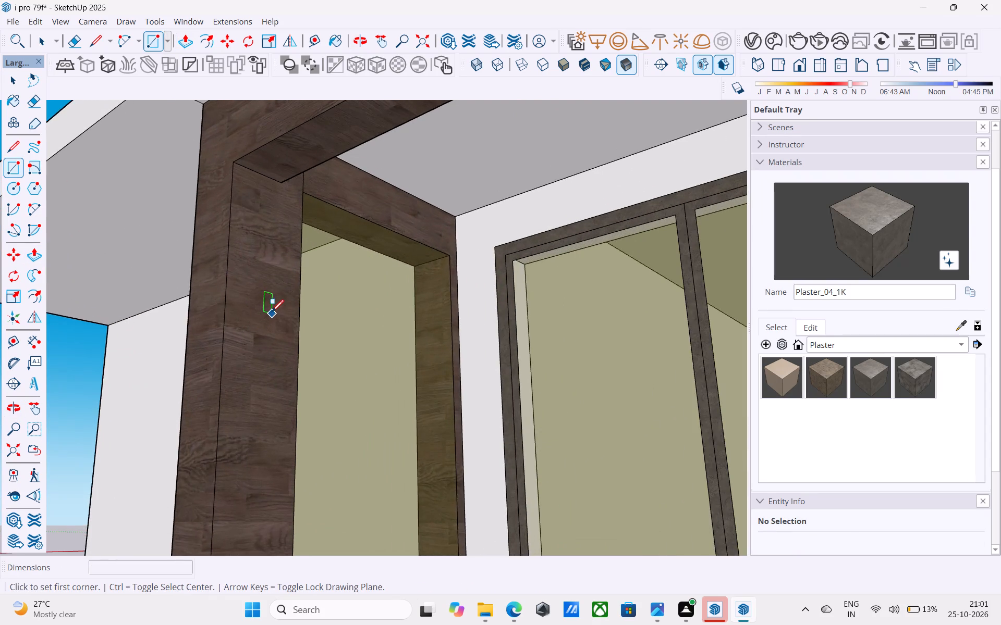
pyautogui.scroll(-5, 272, 313)
pyautogui.moveTo(268, 314); pyautogui.dragTo(151, 342, button='middle')
pyautogui.scroll(5, 207, 282)
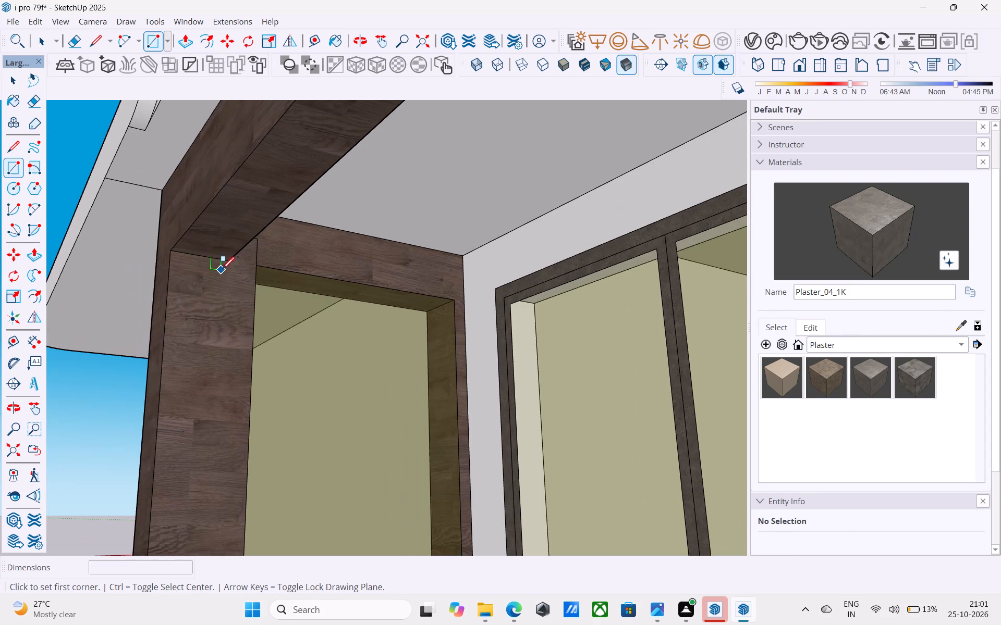
pyautogui.scroll(-11, 242, 280)
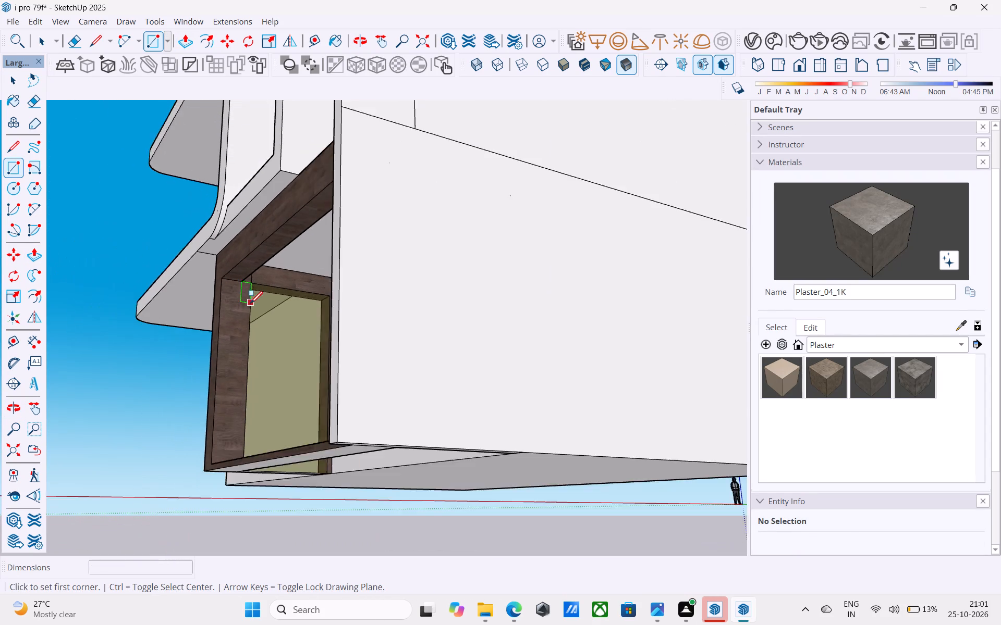
pyautogui.keyDown('shift'); pyautogui.moveTo(248, 312); pyautogui.dragTo(247, 337, button='middle'); pyautogui.keyUp('shift')
pyautogui.moveTo(247, 337); pyautogui.dragTo(244, 307, button='middle')
pyautogui.scroll(3, 244, 298)
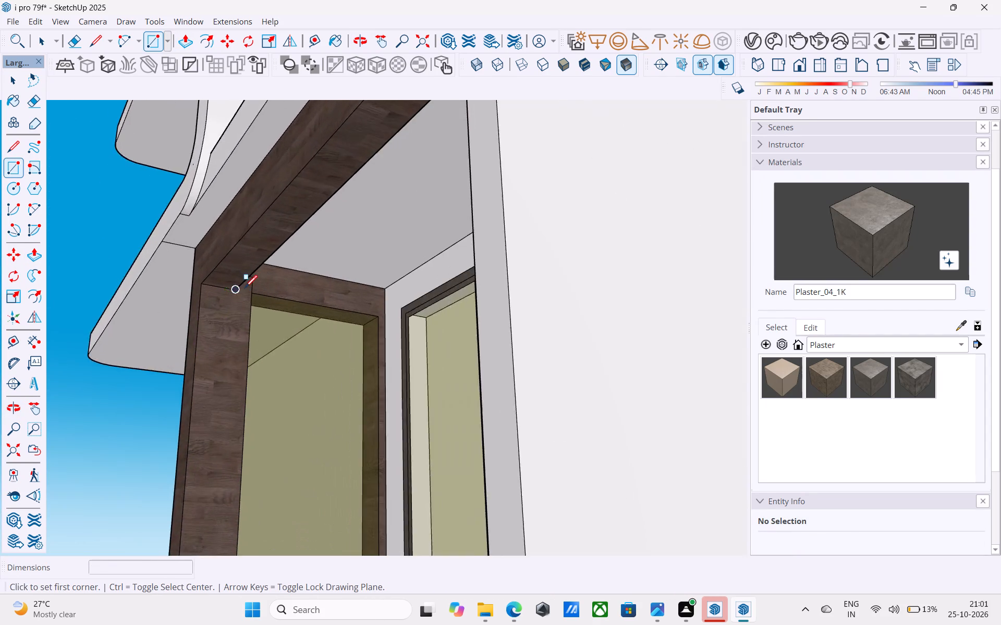
pyautogui.scroll(13, 245, 289)
pyautogui.click(231, 291)
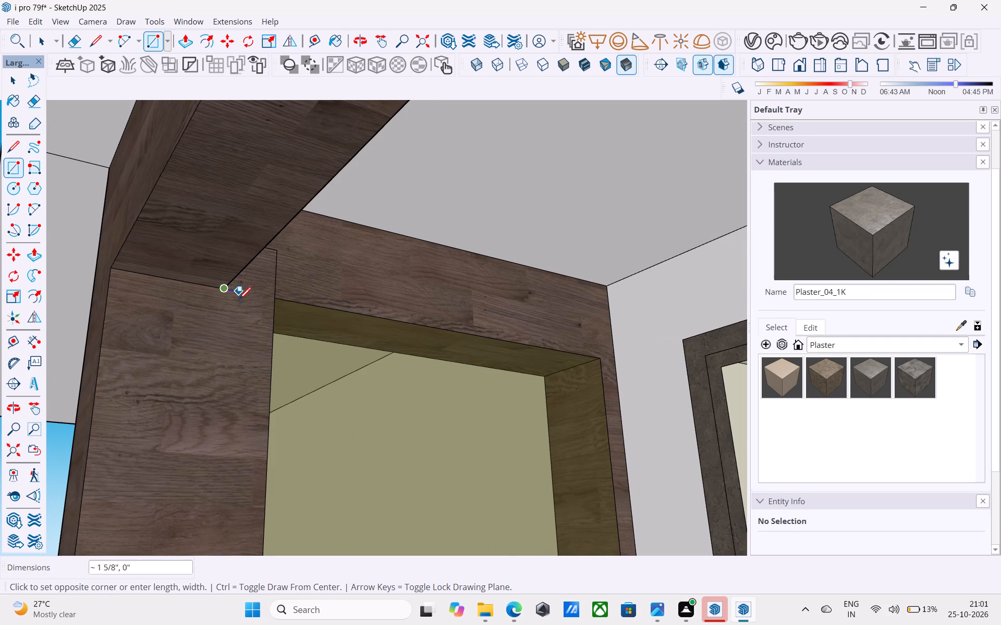
pyautogui.scroll(-10, 243, 316)
pyautogui.keyDown('shift'); pyautogui.moveTo(367, 458); pyautogui.dragTo(520, 480, button='middle'); pyautogui.keyUp('shift')
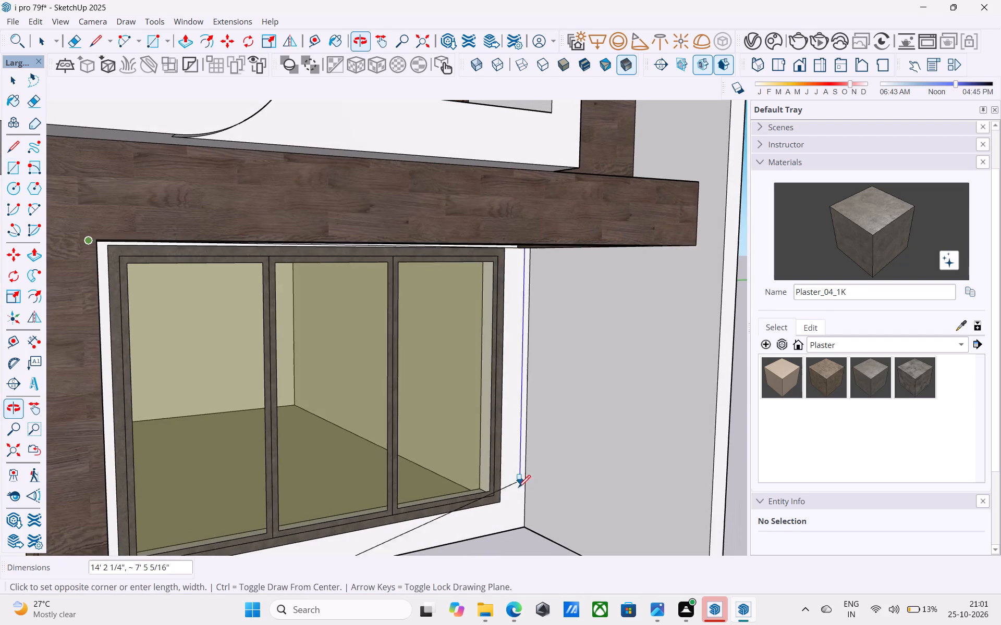
pyautogui.keyDown('shift'); pyautogui.moveTo(477, 521); pyautogui.dragTo(560, 430, button='middle'); pyautogui.keyUp('shift')
pyautogui.scroll(5, 603, 387)
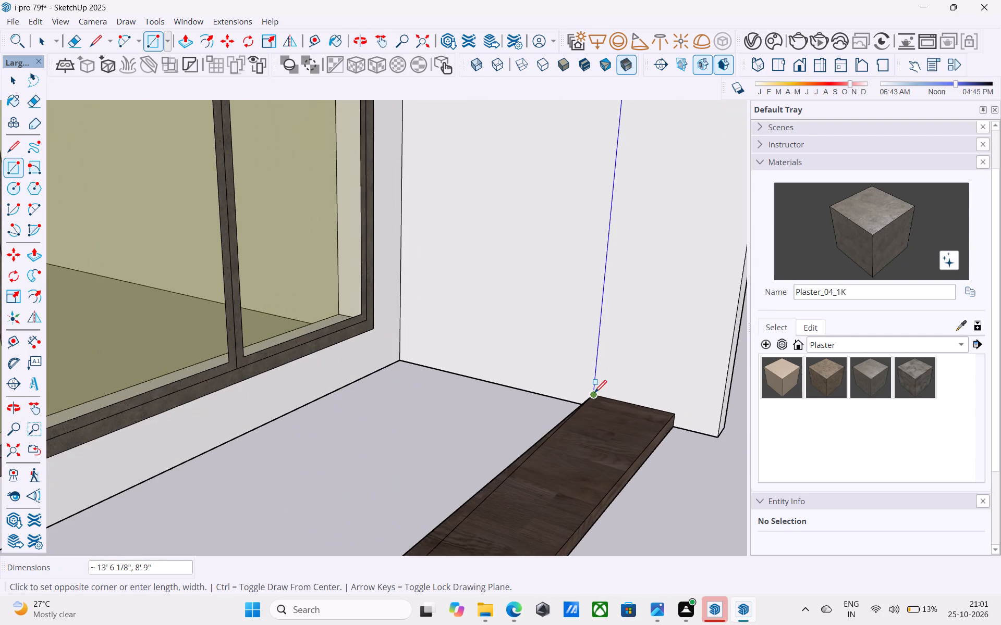
pyautogui.click(594, 394)
# Paint the new rectangle in the front opening with the in-model Glass_Basic_01 material.
pyautogui.scroll(-5, 595, 393)
pyautogui.moveTo(596, 399); pyautogui.dragTo(585, 419, button='middle')
pyautogui.click(831, 342)
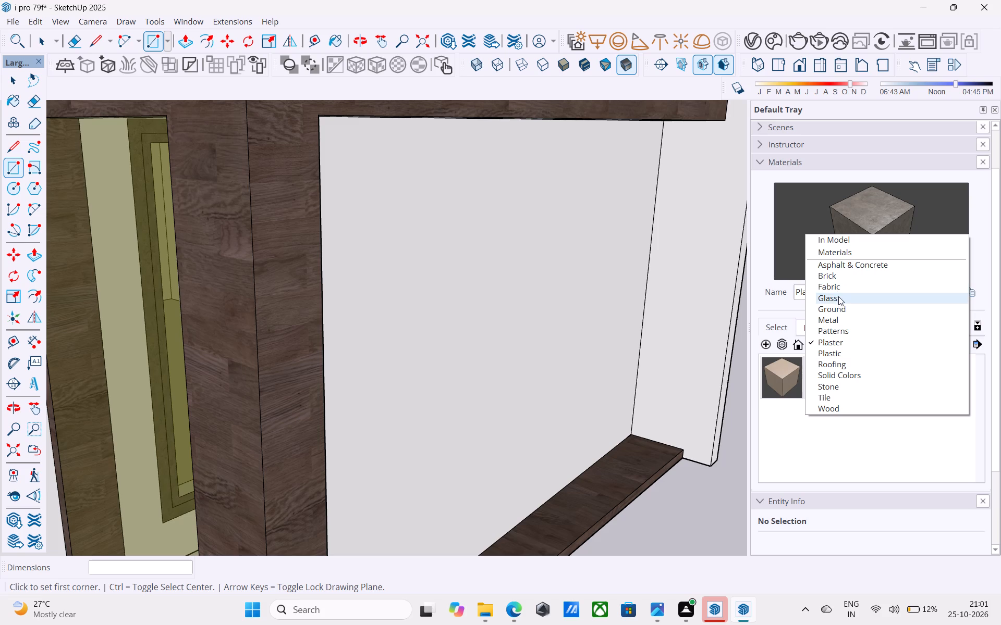
pyautogui.click(838, 296)
pyautogui.click(850, 341)
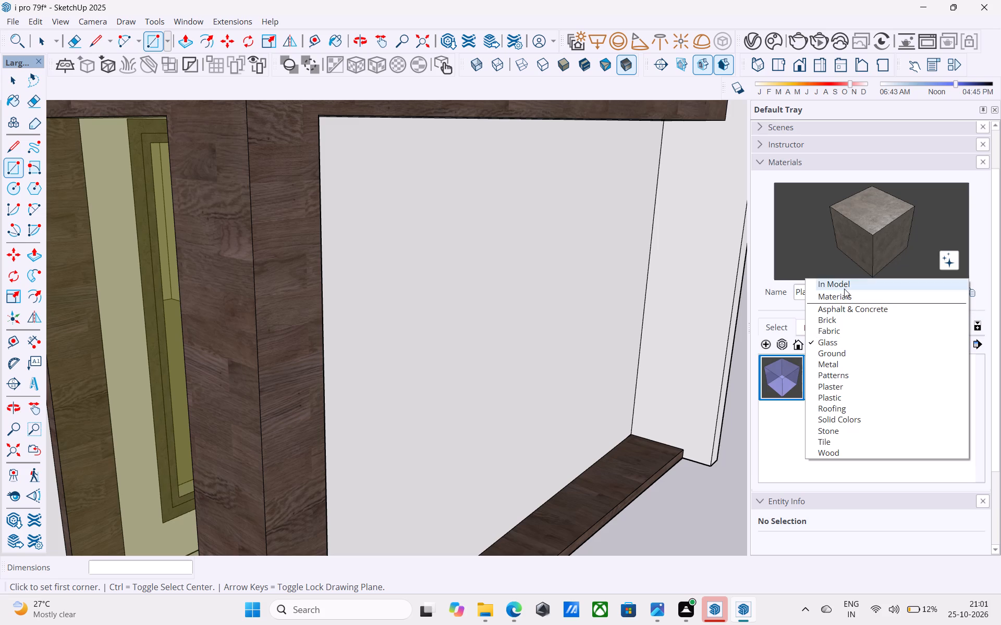
pyautogui.click(844, 289)
pyautogui.click(817, 372)
pyautogui.click(570, 362)
# Draw a second 13' 6" by 8' 9" rectangle across the front opening, nearer the wood frame's outer face.
pyautogui.scroll(-6, 568, 359)
pyautogui.middleClick(572, 362)
pyautogui.middleClick(572, 364)
pyautogui.moveTo(570, 369); pyautogui.dragTo(572, 377, button='middle')
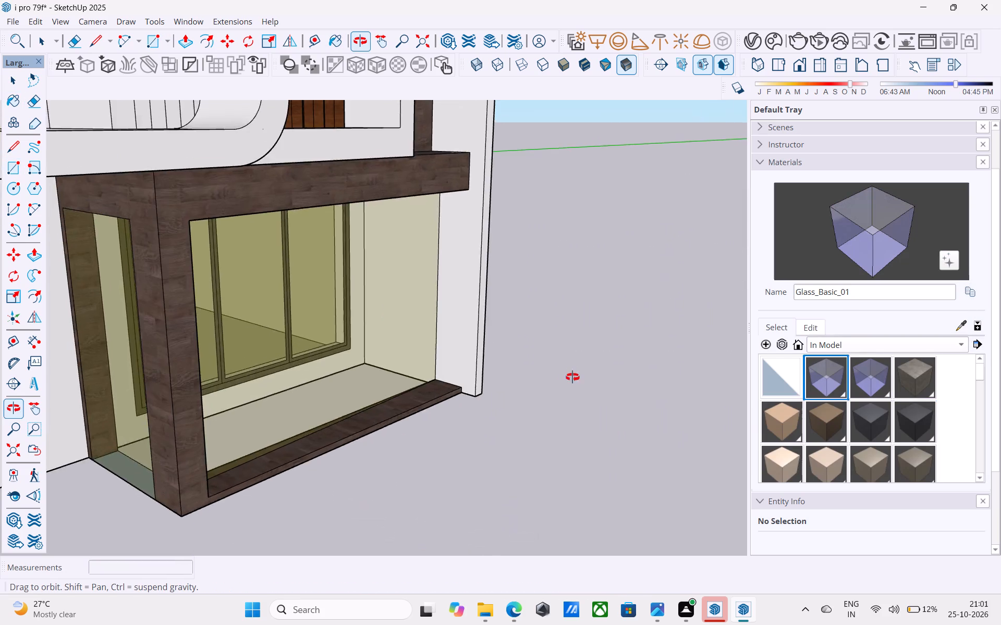
pyautogui.moveTo(572, 377); pyautogui.dragTo(233, 322, button='middle')
pyautogui.keyDown('shift'); pyautogui.moveTo(265, 327); pyautogui.dragTo(132, 255, button='middle'); pyautogui.keyUp('shift')
pyautogui.press('r')
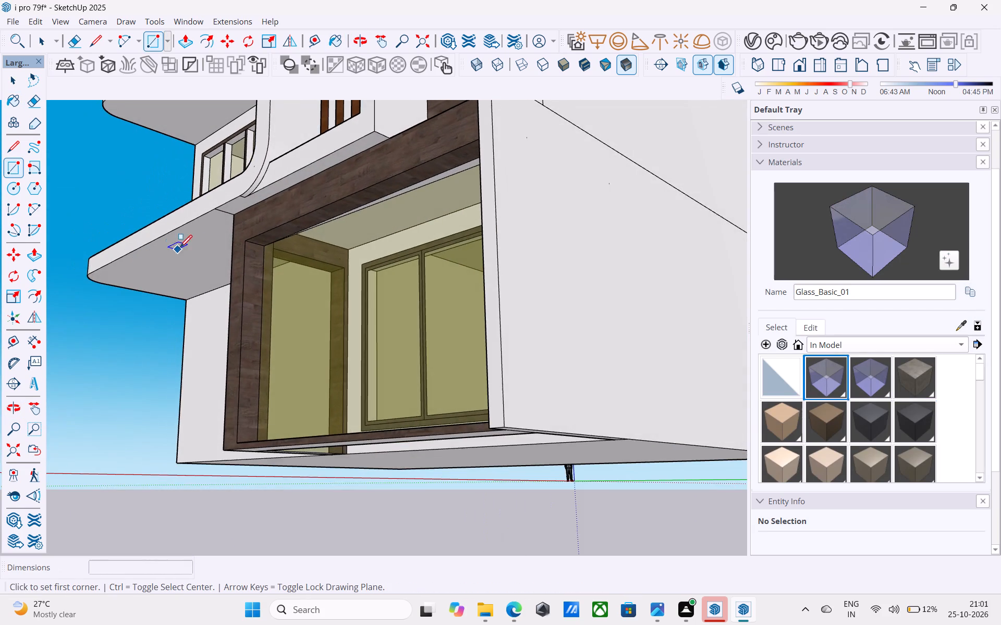
pyautogui.scroll(6, 236, 252)
pyautogui.click(254, 233)
pyautogui.scroll(-11, 257, 235)
pyautogui.keyDown('shift'); pyautogui.moveTo(338, 354); pyautogui.dragTo(329, 346, button='middle'); pyautogui.keyUp('shift')
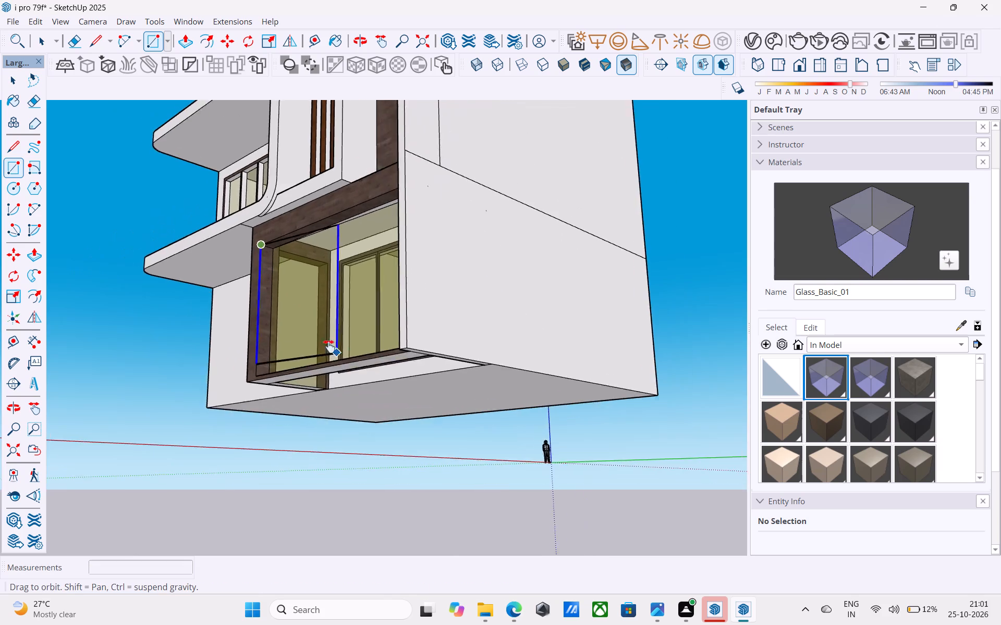
pyautogui.keyDown('shift'); pyautogui.moveTo(329, 346); pyautogui.dragTo(684, 497, button='middle'); pyautogui.keyUp('shift')
pyautogui.middleClick(684, 497)
pyautogui.scroll(10, 593, 419)
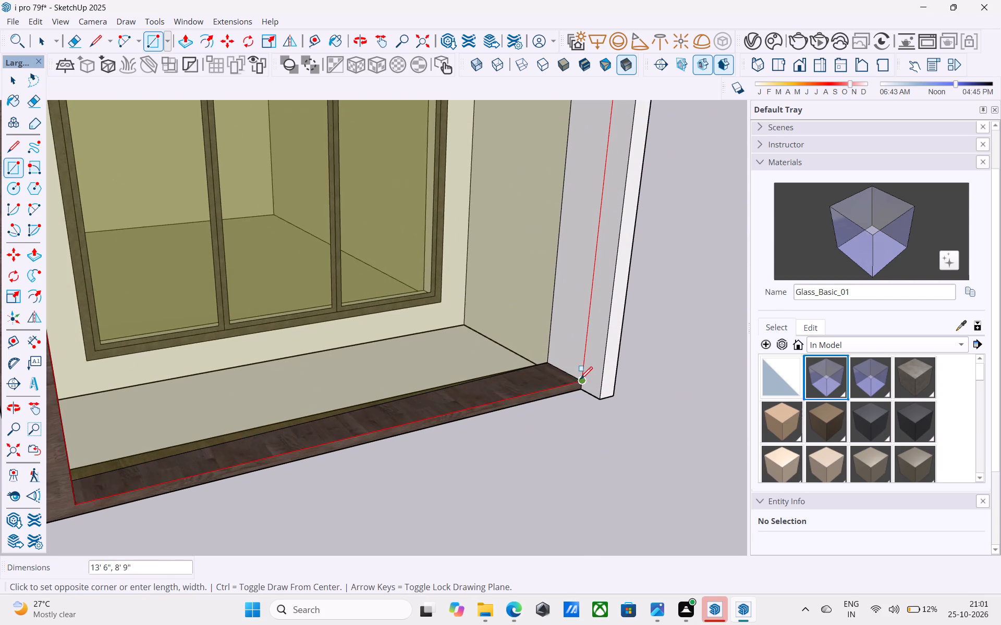
pyautogui.click(580, 380)
# Paint the second front-opening rectangle with Glass_Basic_01 and check the glazed entrance from the side.
pyautogui.click(832, 388)
pyautogui.click(432, 305)
pyautogui.scroll(-5, 454, 301)
pyautogui.keyDown('shift'); pyautogui.moveTo(473, 317); pyautogui.dragTo(479, 325, button='middle'); pyautogui.keyUp('shift')
pyautogui.keyDown('shift'); pyautogui.moveTo(486, 335); pyautogui.dragTo(633, 312, button='middle'); pyautogui.keyUp('shift')
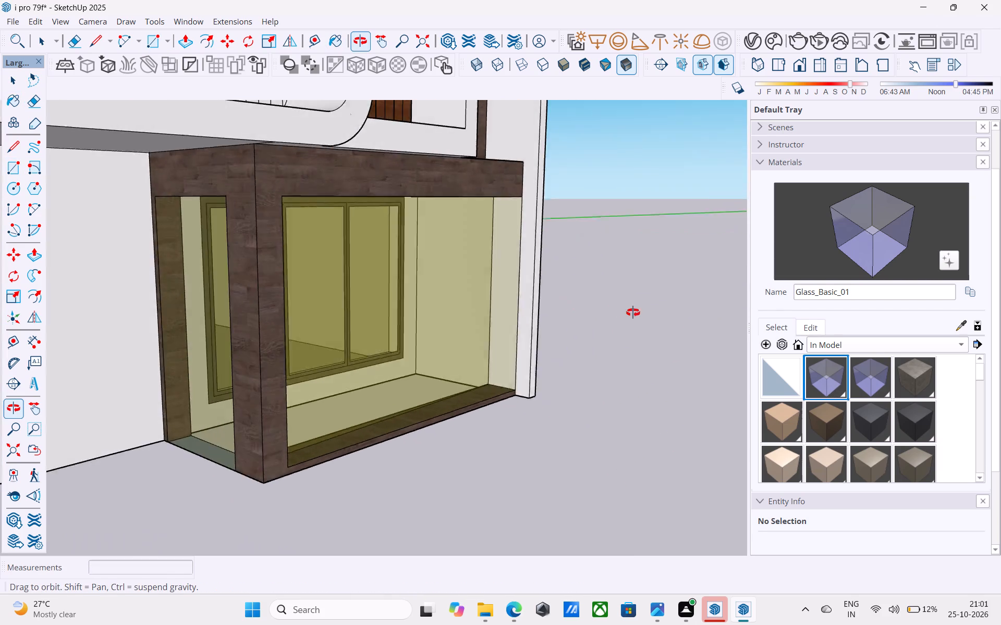
pyautogui.keyDown('shift'); pyautogui.moveTo(633, 312); pyautogui.dragTo(642, 313, button='middle'); pyautogui.keyUp('shift')
pyautogui.moveTo(453, 323); pyautogui.dragTo(553, 356, button='middle')
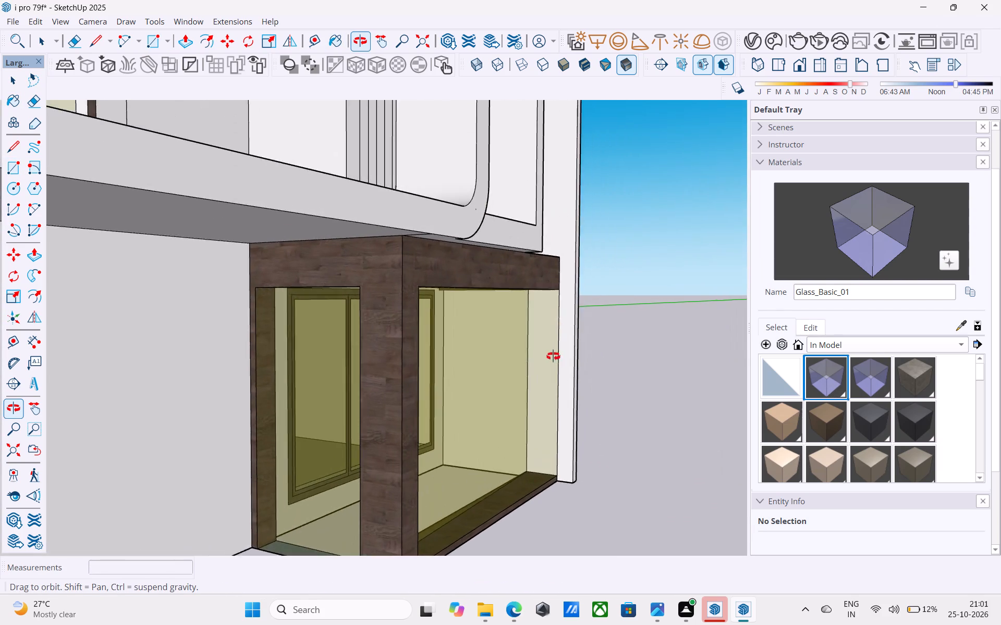
# Paint the three panes of the upper-floor balcony window with the in-model Glass_Basic_01 material.
pyautogui.moveTo(553, 356); pyautogui.dragTo(399, 404, button='middle')
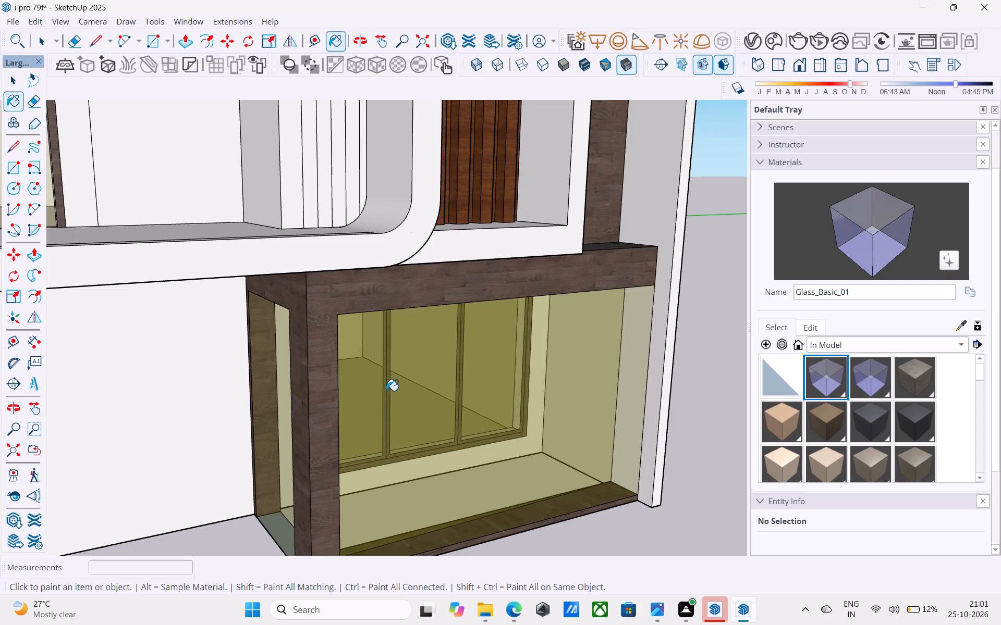
pyautogui.scroll(-6, 387, 389)
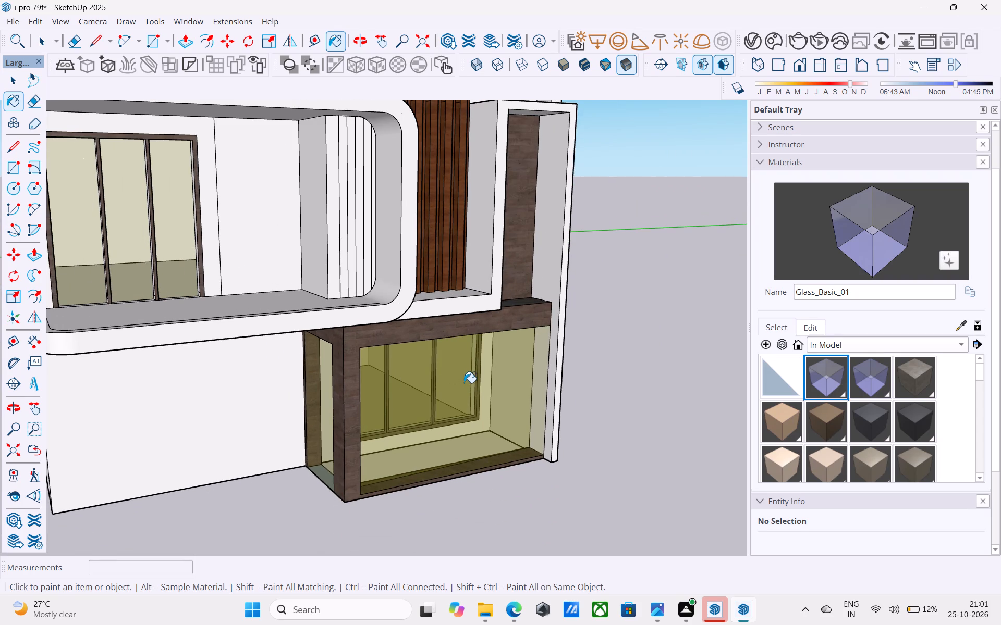
pyautogui.scroll(-4, 464, 383)
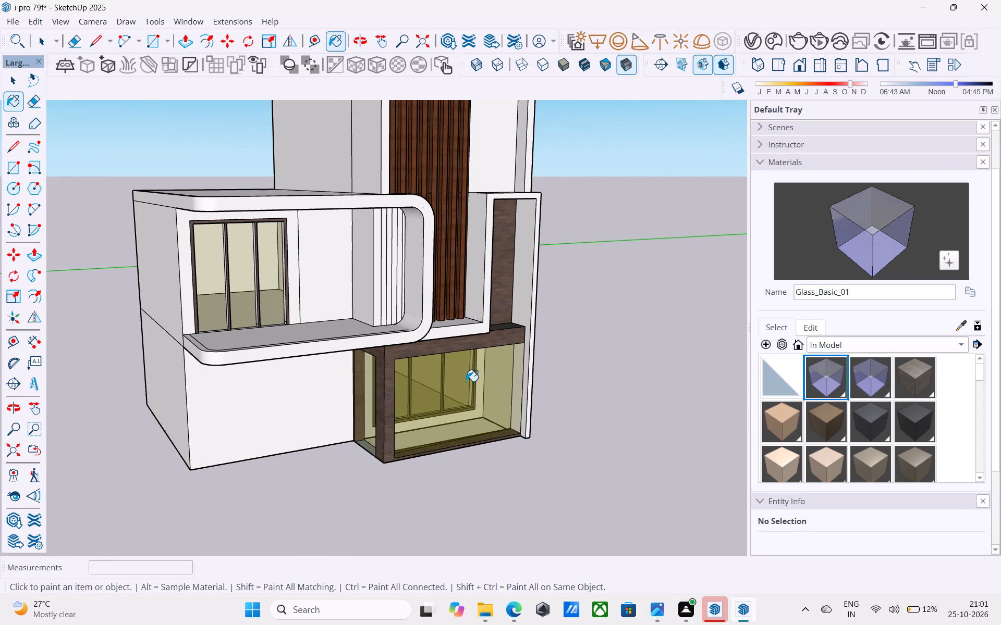
pyautogui.scroll(-5, 466, 381)
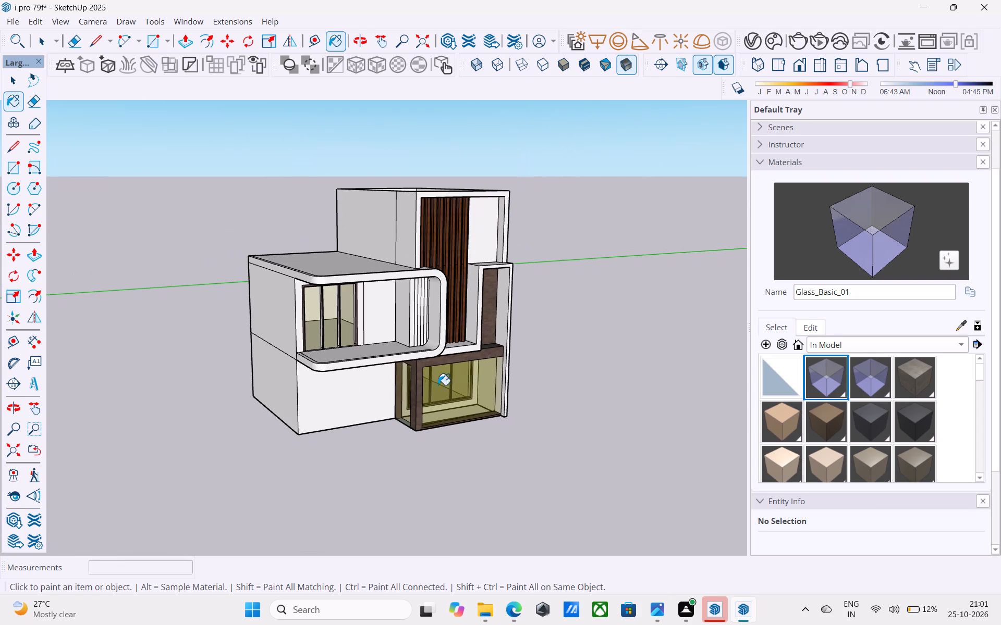
pyautogui.scroll(-6, 409, 394)
pyautogui.moveTo(403, 396); pyautogui.dragTo(388, 358, button='middle')
pyautogui.scroll(15, 388, 358)
pyautogui.press('space')
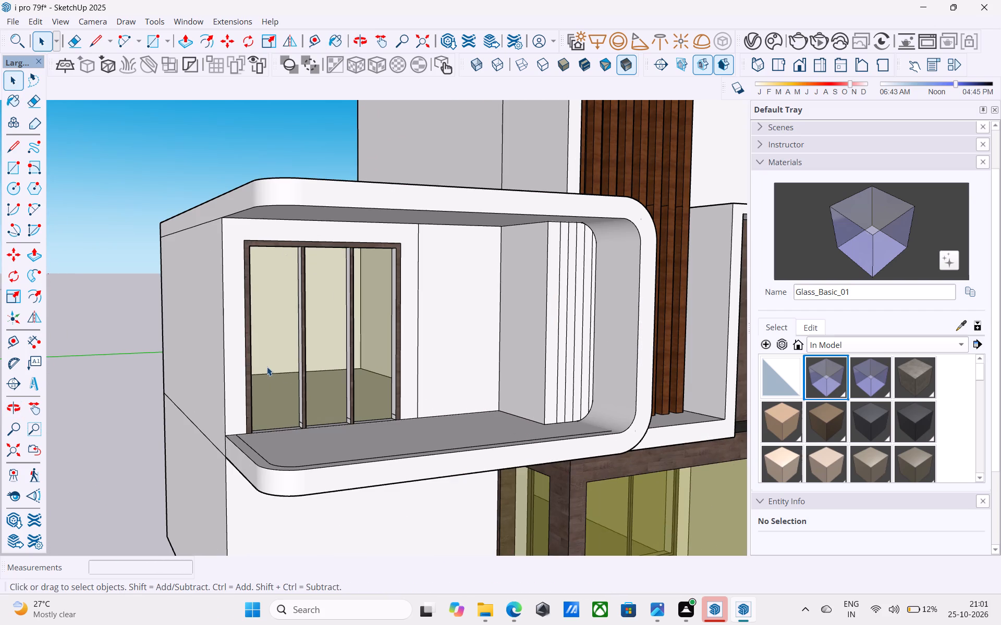
pyautogui.click(824, 377)
pyautogui.click(283, 327)
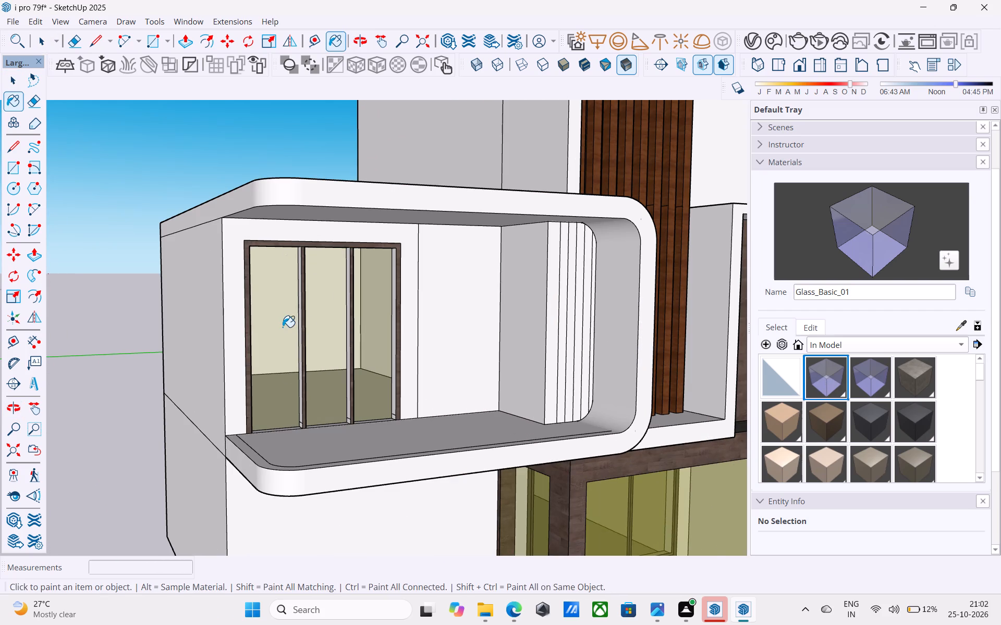
pyautogui.scroll(4, 324, 326)
pyautogui.click(324, 326)
pyautogui.click(398, 320)
# Examine the upper-floor window glazing, the balcony and the overall house massing from several angles.
pyautogui.scroll(-1, 398, 320)
pyautogui.moveTo(398, 320); pyautogui.dragTo(412, 324, button='middle')
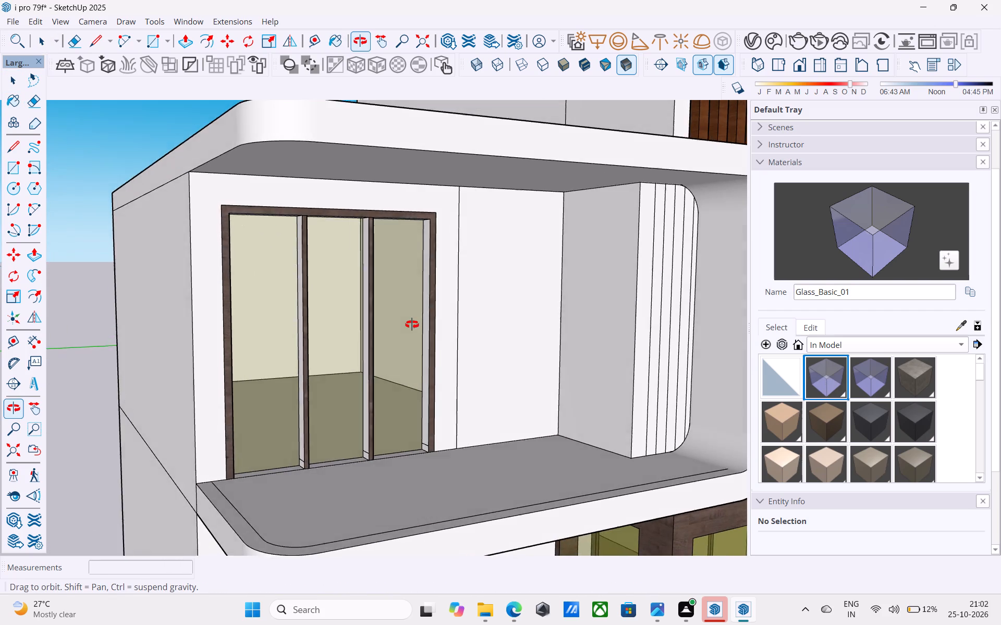
pyautogui.moveTo(412, 324); pyautogui.dragTo(380, 323, button='middle')
pyautogui.scroll(-3, 379, 312)
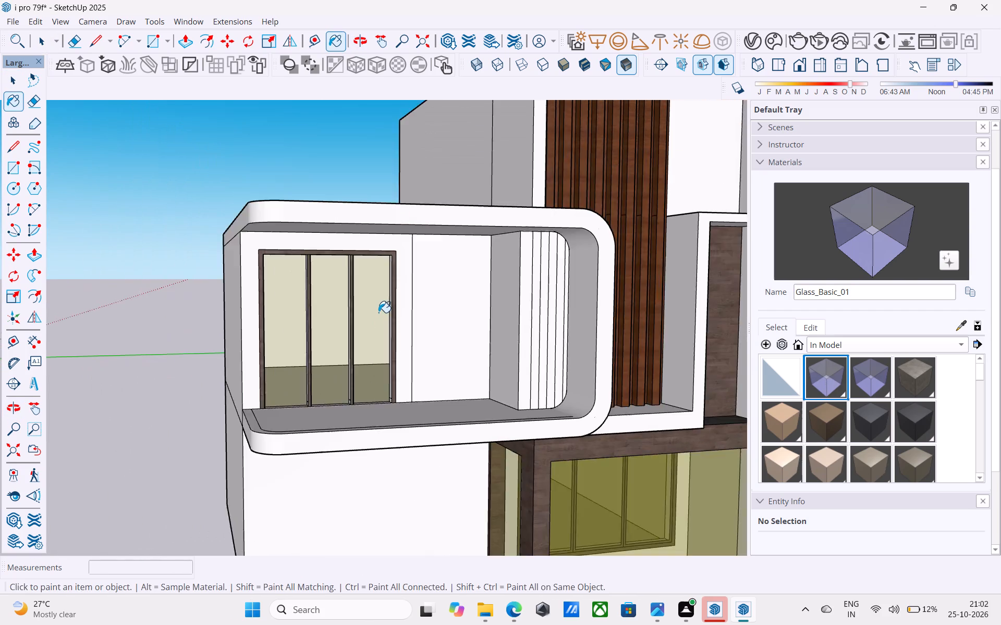
pyautogui.scroll(-5, 379, 312)
pyautogui.keyDown('shift'); pyautogui.moveTo(380, 315); pyautogui.dragTo(461, 349, button='middle'); pyautogui.keyUp('shift')
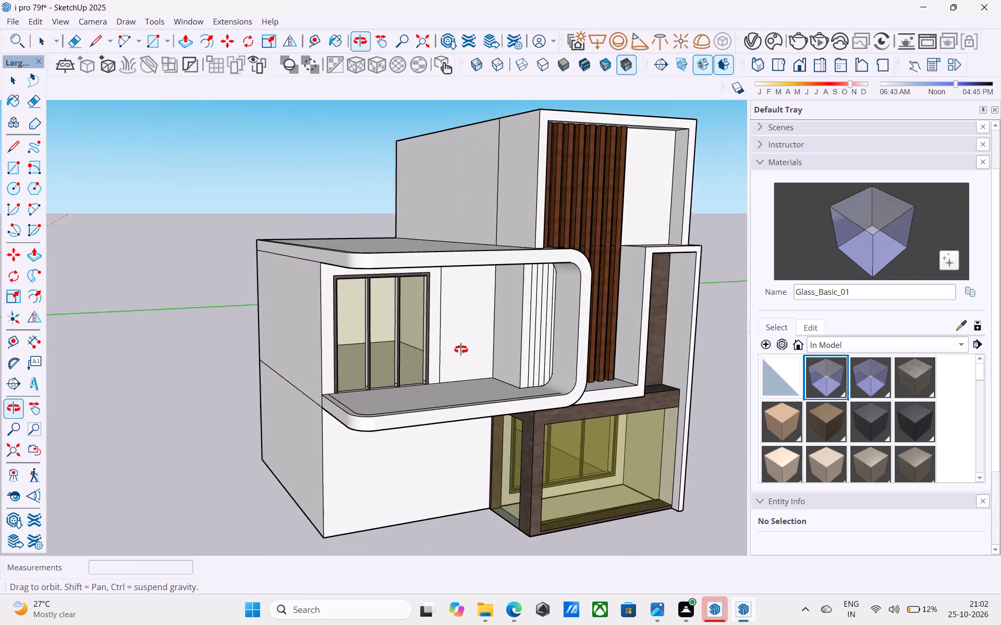
pyautogui.keyDown('shift'); pyautogui.moveTo(461, 349); pyautogui.dragTo(610, 259, button='middle'); pyautogui.keyUp('shift')
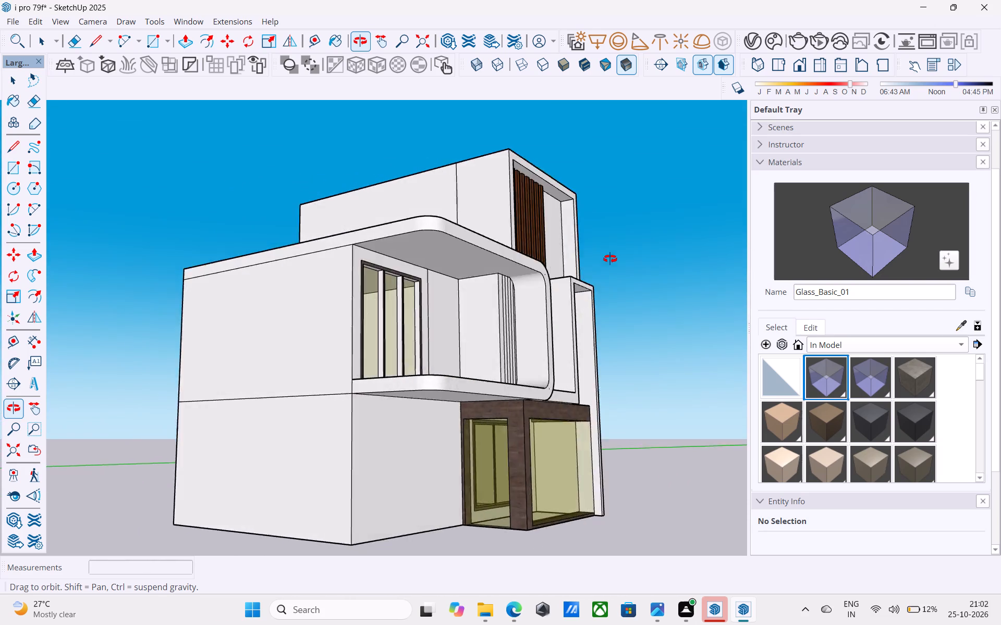
pyautogui.keyDown('shift'); pyautogui.moveTo(610, 259); pyautogui.dragTo(399, 310, button='middle'); pyautogui.keyUp('shift')
pyautogui.scroll(5, 399, 310)
pyautogui.scroll(-5, 400, 309)
pyautogui.keyDown('shift'); pyautogui.moveTo(420, 336); pyautogui.dragTo(422, 337, button='middle'); pyautogui.keyUp('shift')
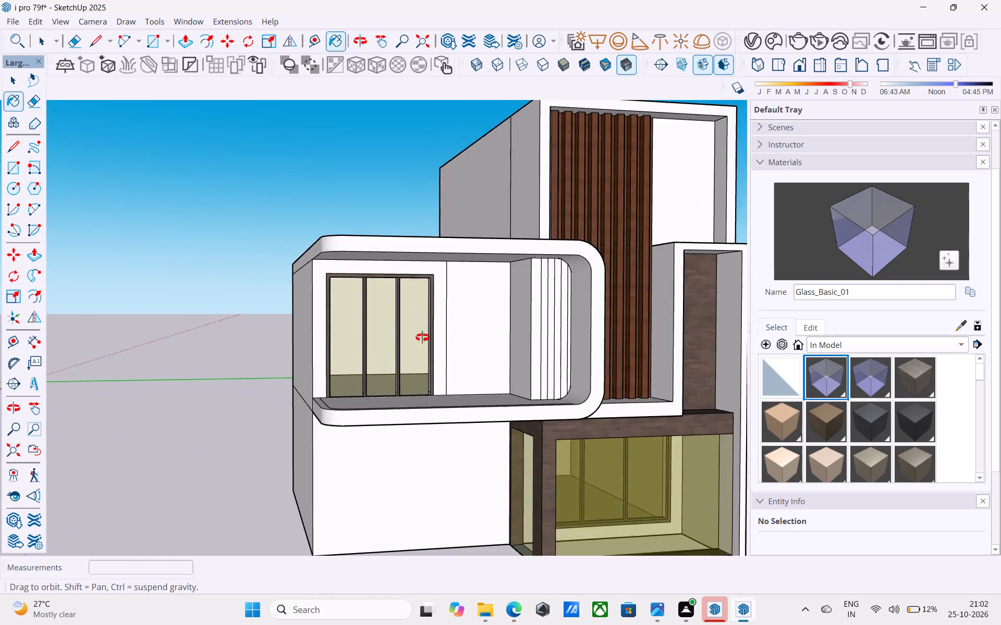
pyautogui.keyDown('shift'); pyautogui.moveTo(422, 337); pyautogui.dragTo(177, 364, button='middle'); pyautogui.keyUp('shift')
pyautogui.scroll(11, 368, 339)
pyautogui.scroll(-5, 327, 328)
pyautogui.keyDown('shift'); pyautogui.moveTo(303, 352); pyautogui.dragTo(315, 372, button='middle'); pyautogui.keyUp('shift')
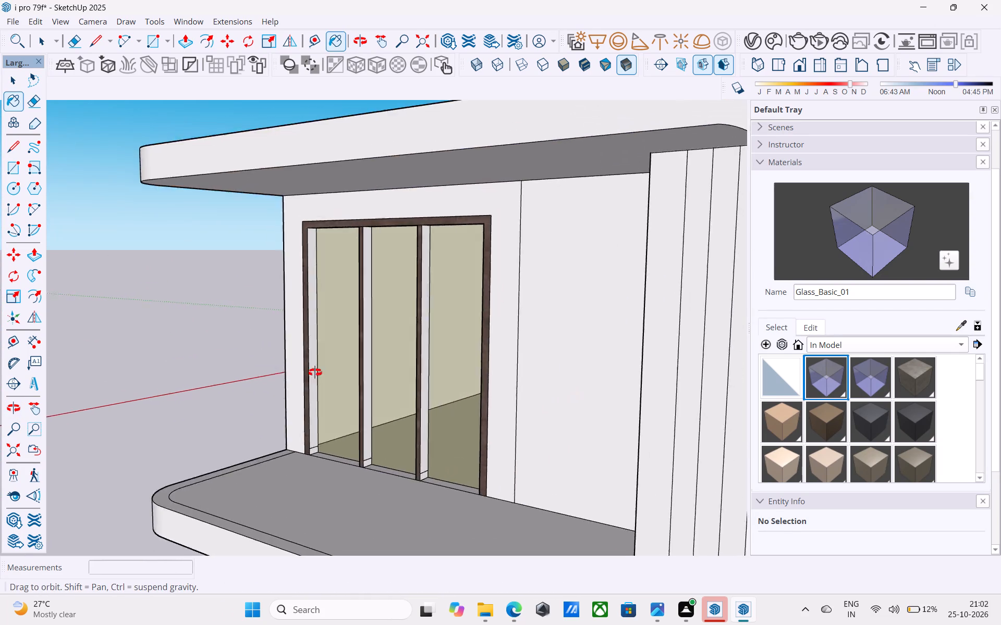
pyautogui.keyDown('shift'); pyautogui.moveTo(315, 372); pyautogui.dragTo(348, 378, button='middle'); pyautogui.keyUp('shift')
pyautogui.moveTo(352, 378); pyautogui.dragTo(386, 405, button='middle')
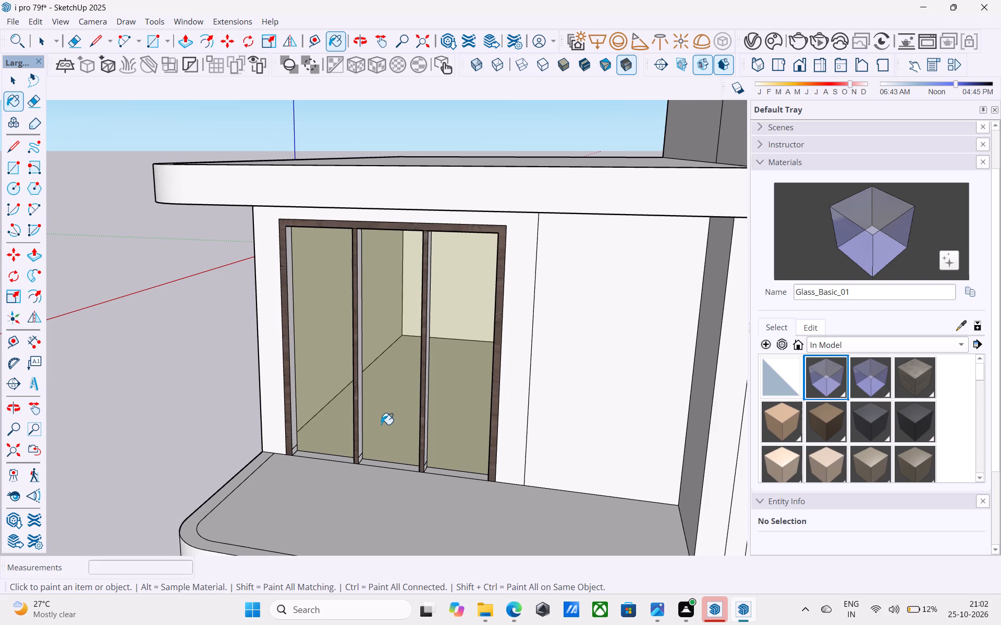
pyautogui.moveTo(379, 423); pyautogui.dragTo(447, 390, button='middle')
pyautogui.scroll(-6, 442, 385)
pyautogui.moveTo(429, 397); pyautogui.dragTo(474, 452, button='middle')
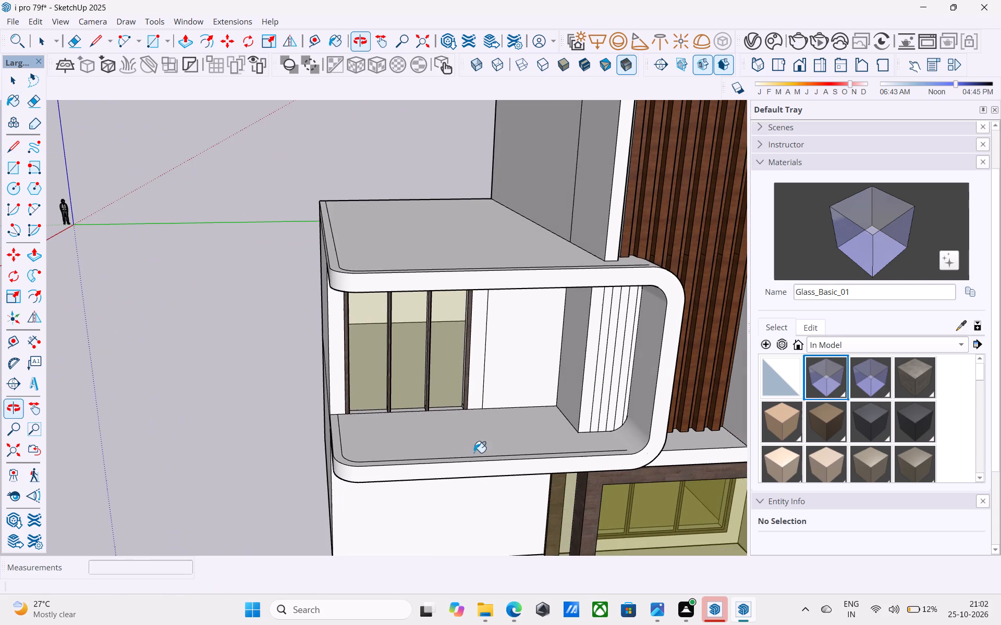
pyautogui.moveTo(412, 439); pyautogui.dragTo(412, 463, button='middle')
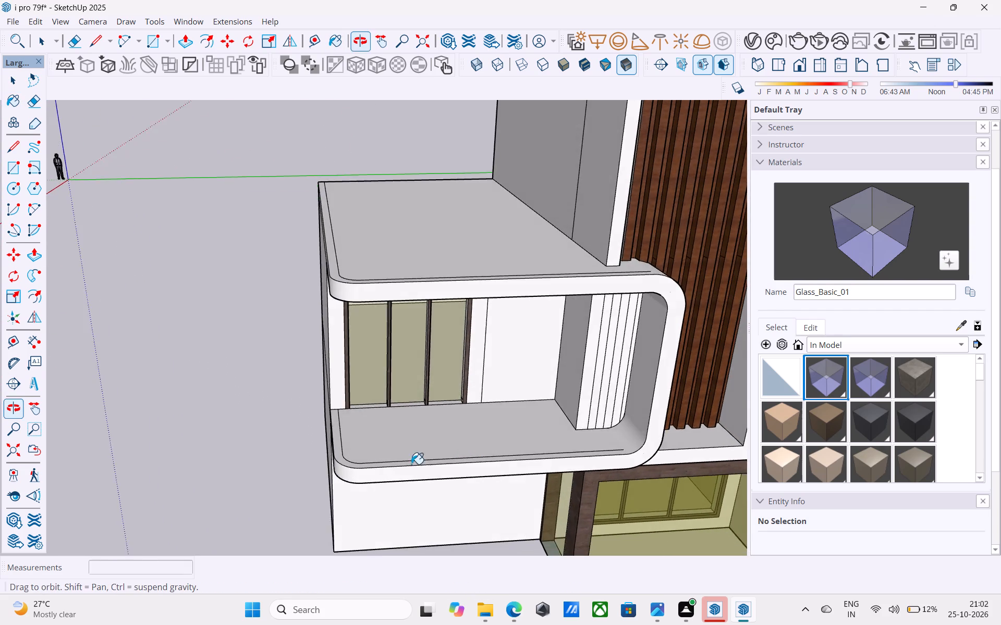
# Draw a line about 5' 11" long across the balcony floor, from the window frame's outer bottom corner along the red axis.
pyautogui.scroll(15, 360, 465)
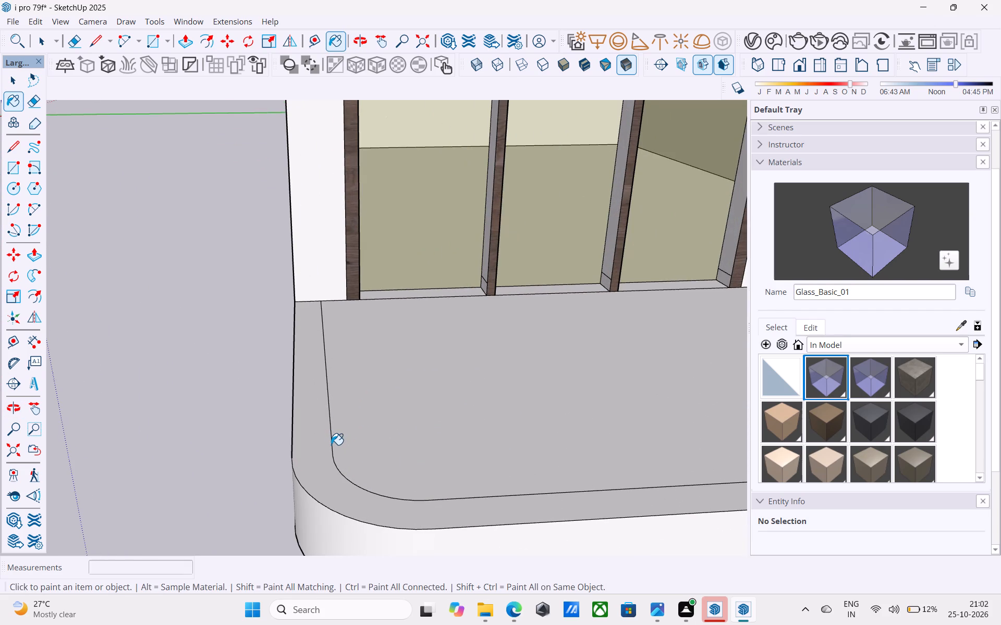
pyautogui.scroll(-1, 328, 409)
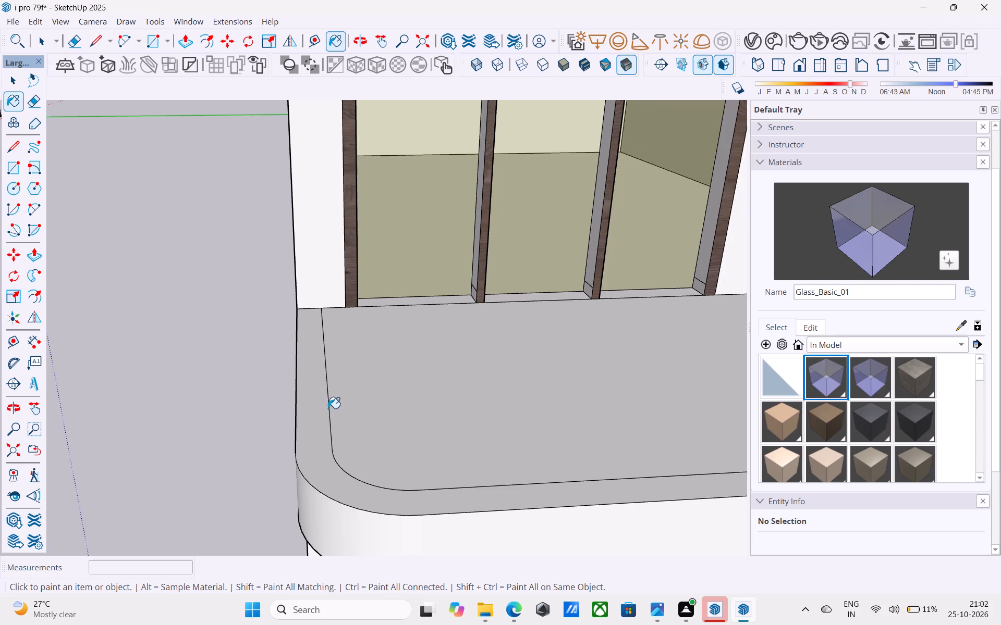
pyautogui.moveTo(328, 408); pyautogui.dragTo(328, 422, button='middle')
pyautogui.scroll(-14, 328, 420)
pyautogui.moveTo(329, 429); pyautogui.dragTo(337, 455, button='middle')
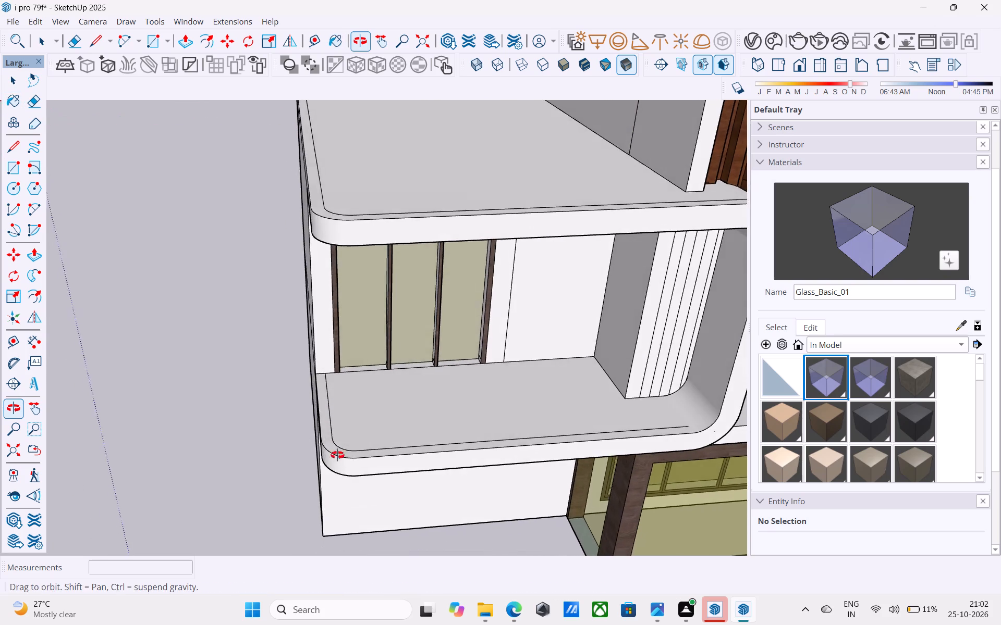
pyautogui.moveTo(337, 455); pyautogui.dragTo(339, 457, button='middle')
pyautogui.scroll(6, 341, 461)
pyautogui.scroll(5, 327, 417)
pyautogui.press('space')
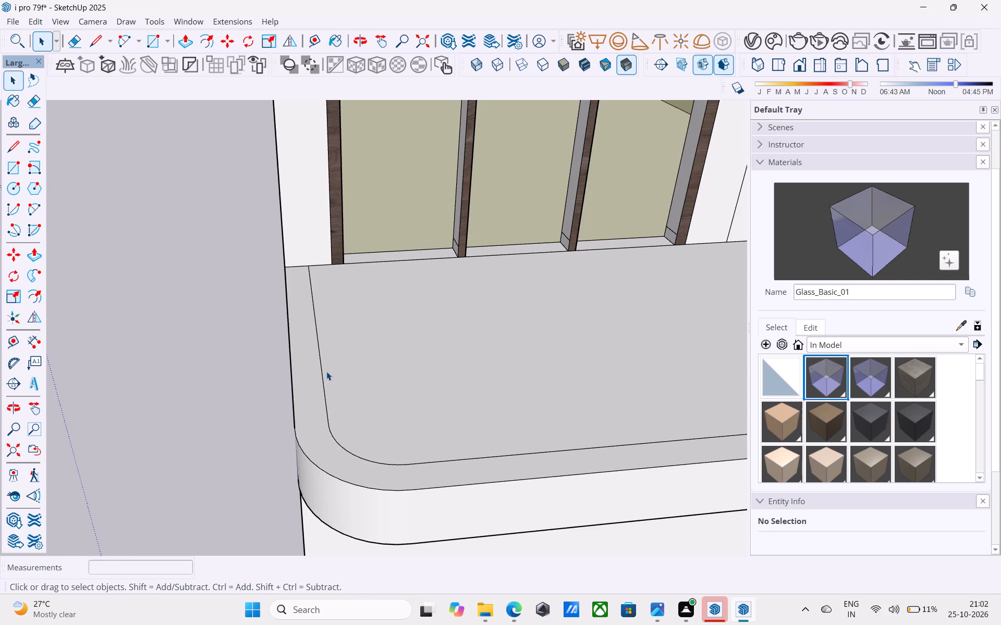
pyautogui.press('l')
pyautogui.click(332, 265)
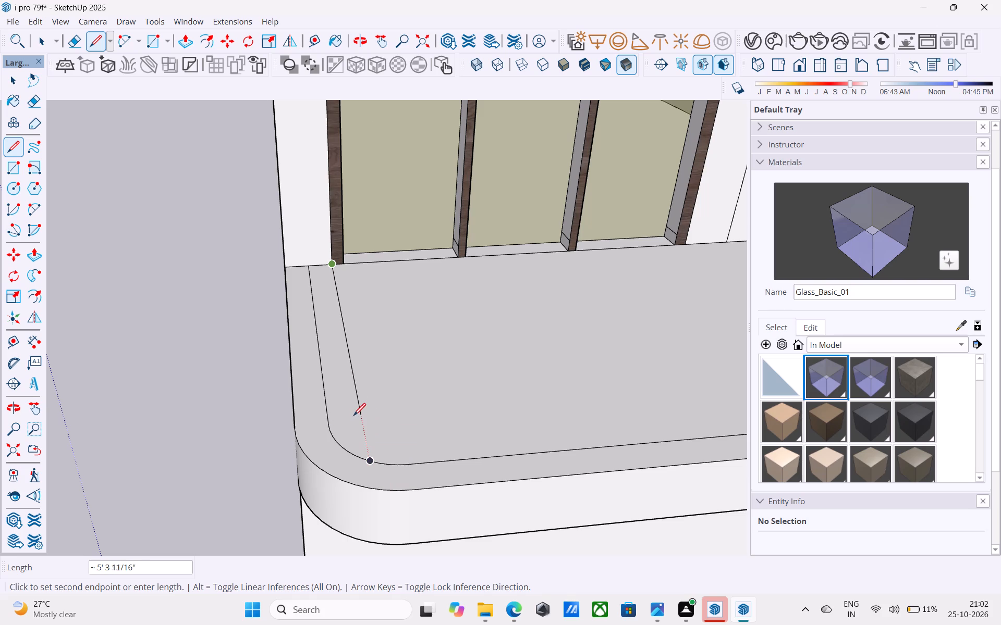
pyautogui.scroll(4, 354, 415)
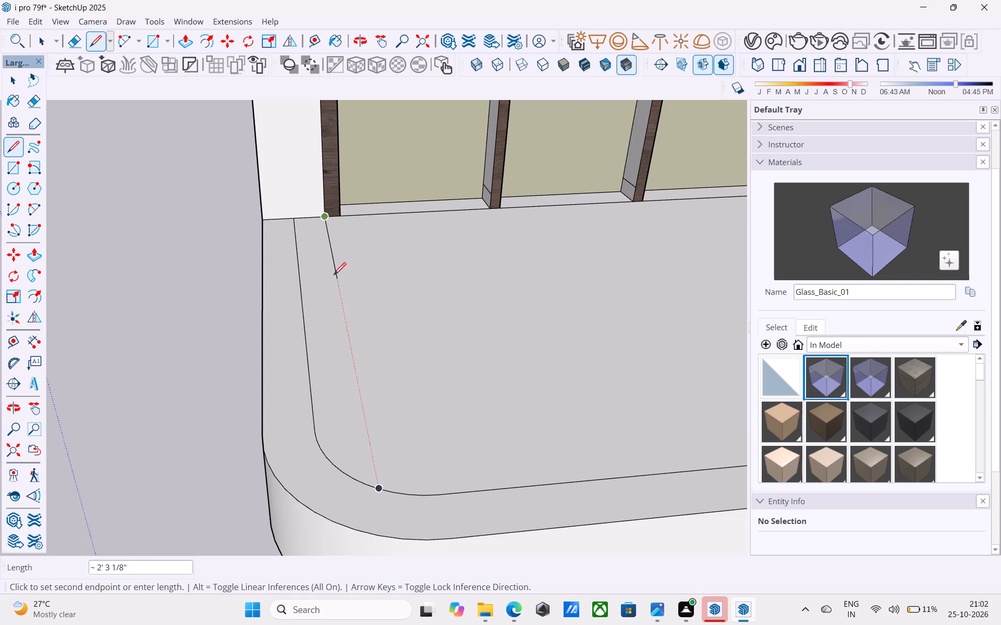
pyautogui.click(324, 216)
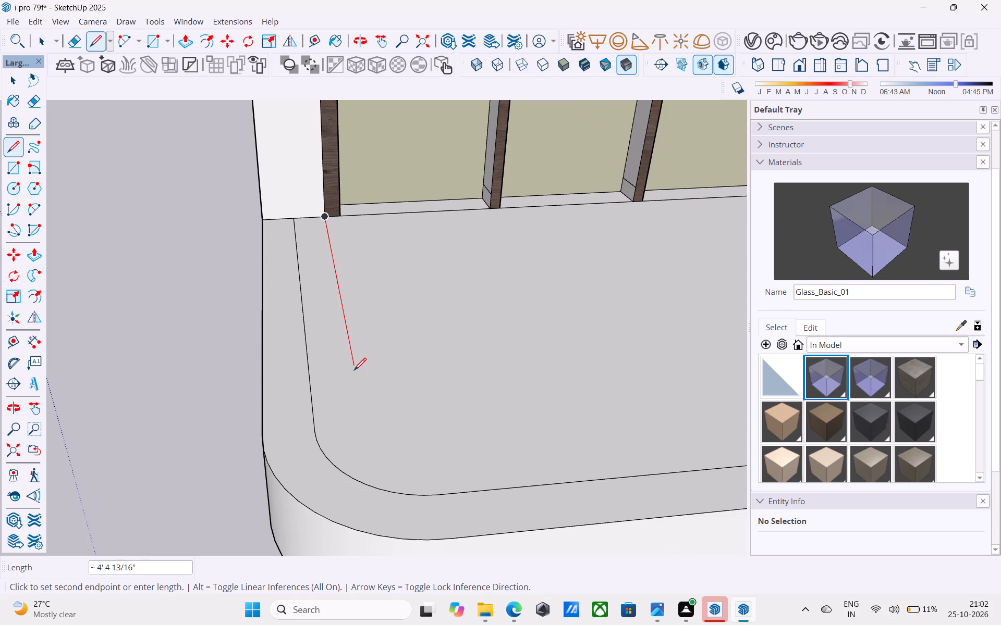
pyautogui.click(372, 460)
pyautogui.press('space')
pyautogui.scroll(-11, 276, 428)
# Extend the balcony floor line by about 2 3/8" along the red axis, toward the rounded corner of the edge outline.
pyautogui.moveTo(364, 431); pyautogui.dragTo(575, 440, button='middle')
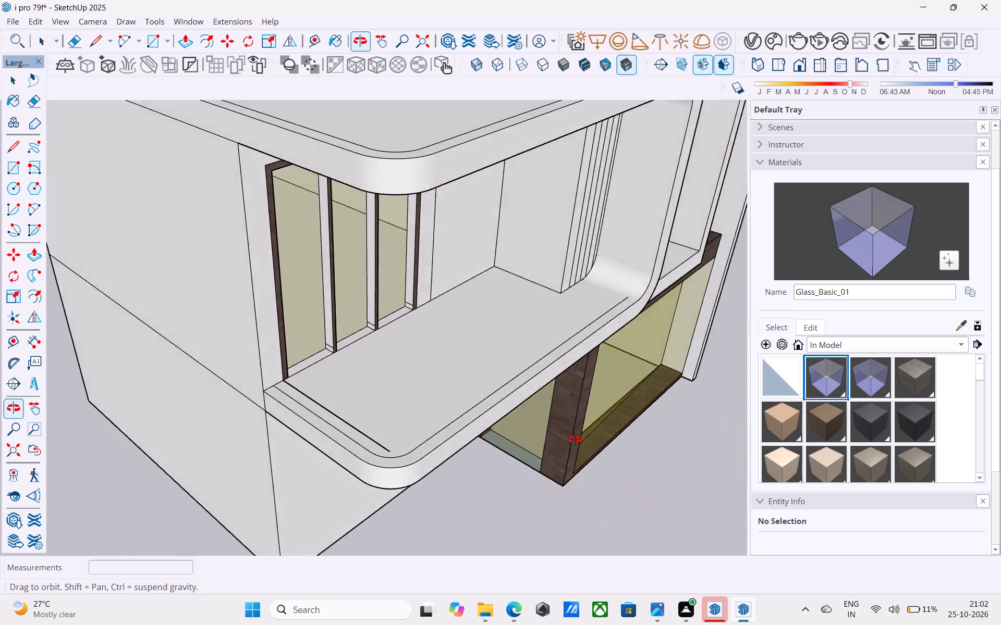
pyautogui.moveTo(575, 440); pyautogui.dragTo(274, 434, button='middle')
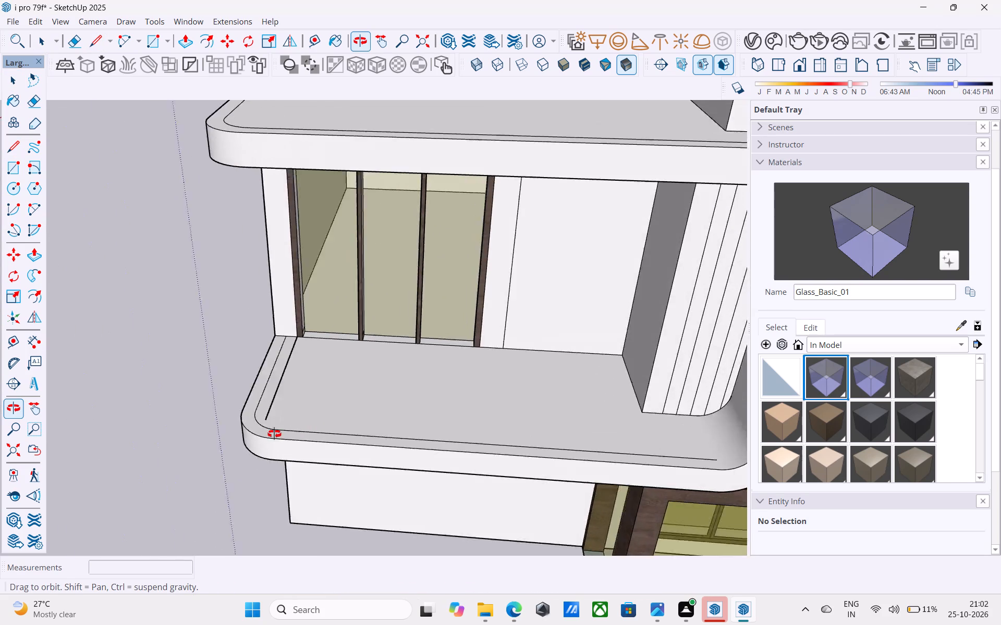
pyautogui.moveTo(274, 434); pyautogui.dragTo(167, 434, button='middle')
pyautogui.moveTo(227, 423); pyautogui.dragTo(188, 419, button='middle')
pyautogui.scroll(6, 235, 386)
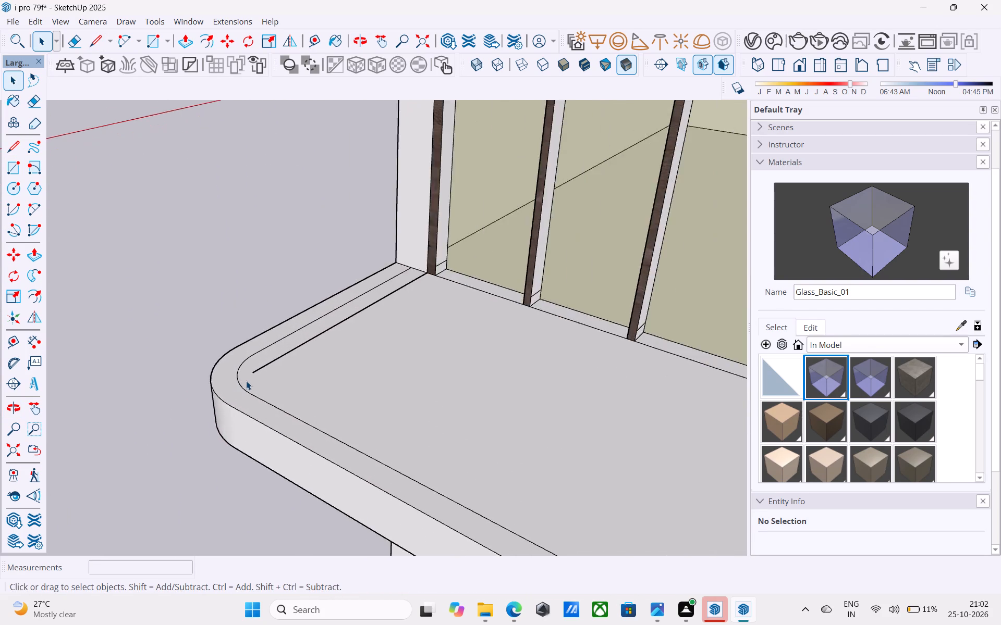
pyautogui.scroll(20, 246, 381)
pyautogui.press('l')
pyautogui.click(240, 360)
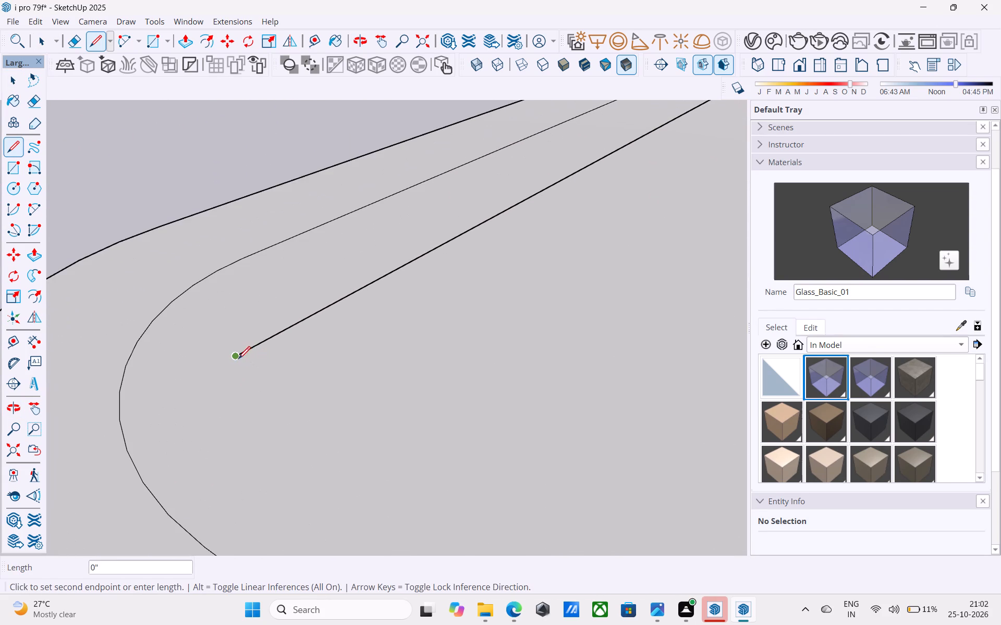
pyautogui.click(184, 396)
pyautogui.click(184, 392)
# Draw a line about 15' 8 1/2" long along the green axis from the extended line's end, parallel to the balcony's front edge.
pyautogui.scroll(-12, 184, 391)
pyautogui.scroll(-7, 236, 406)
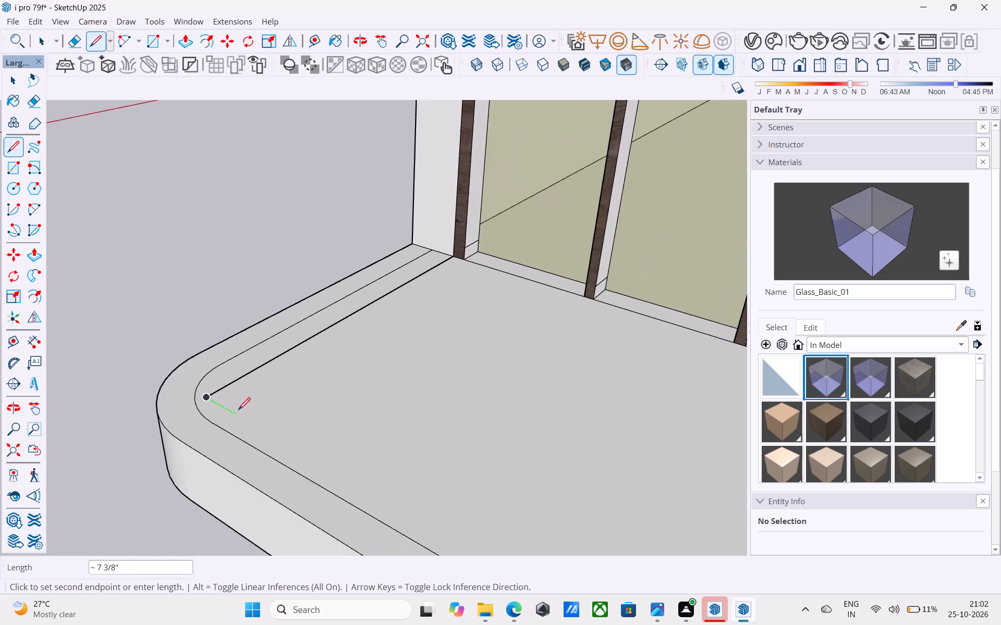
pyautogui.scroll(-8, 365, 481)
pyautogui.scroll(-3, 410, 496)
pyautogui.moveTo(422, 501); pyautogui.dragTo(476, 512, button='middle')
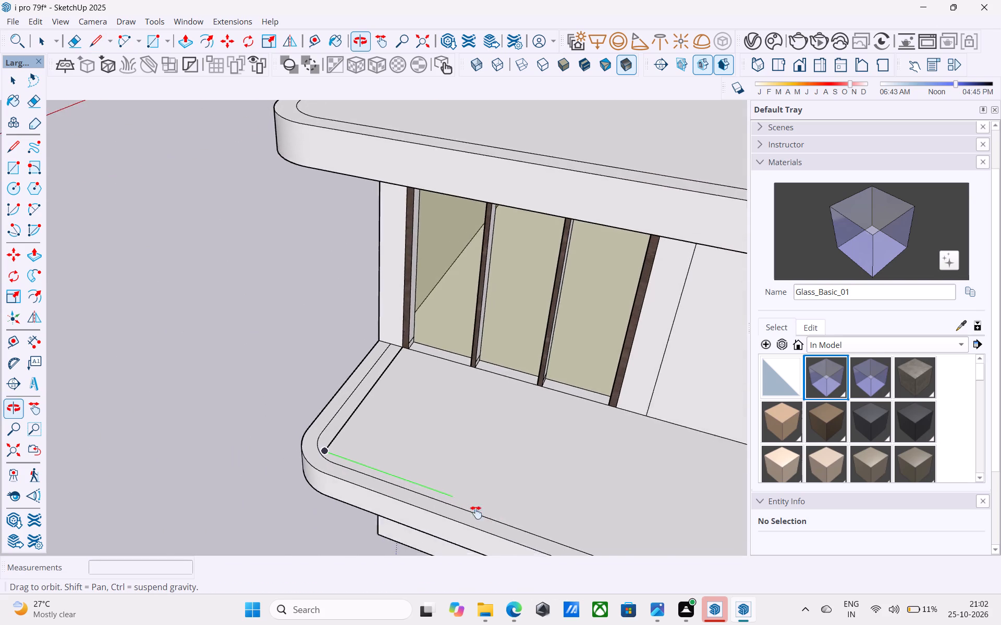
pyautogui.moveTo(476, 512); pyautogui.dragTo(451, 541, button='middle')
pyautogui.scroll(2, 526, 449)
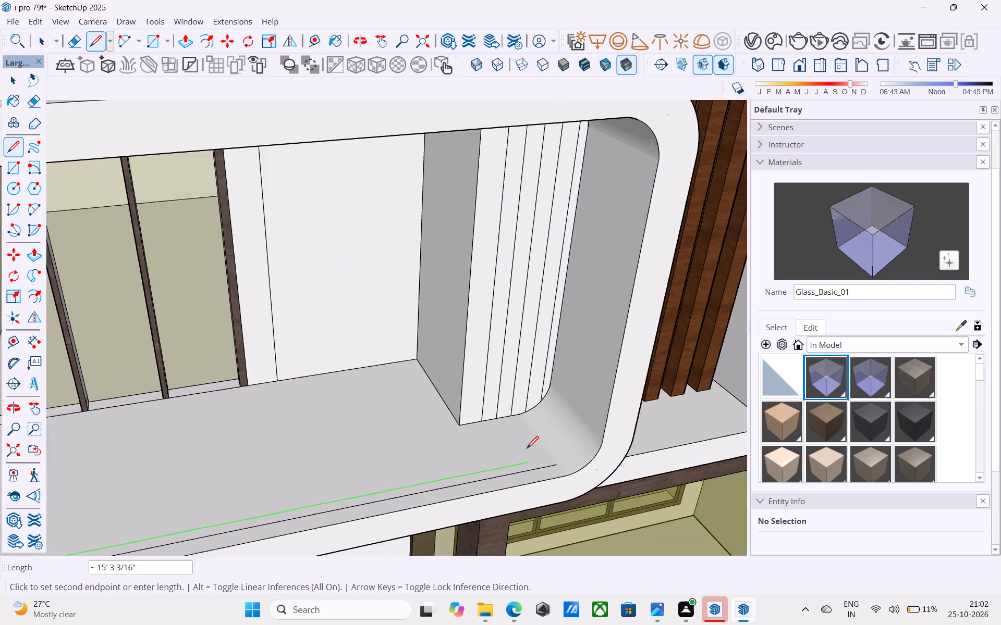
pyautogui.scroll(4, 527, 449)
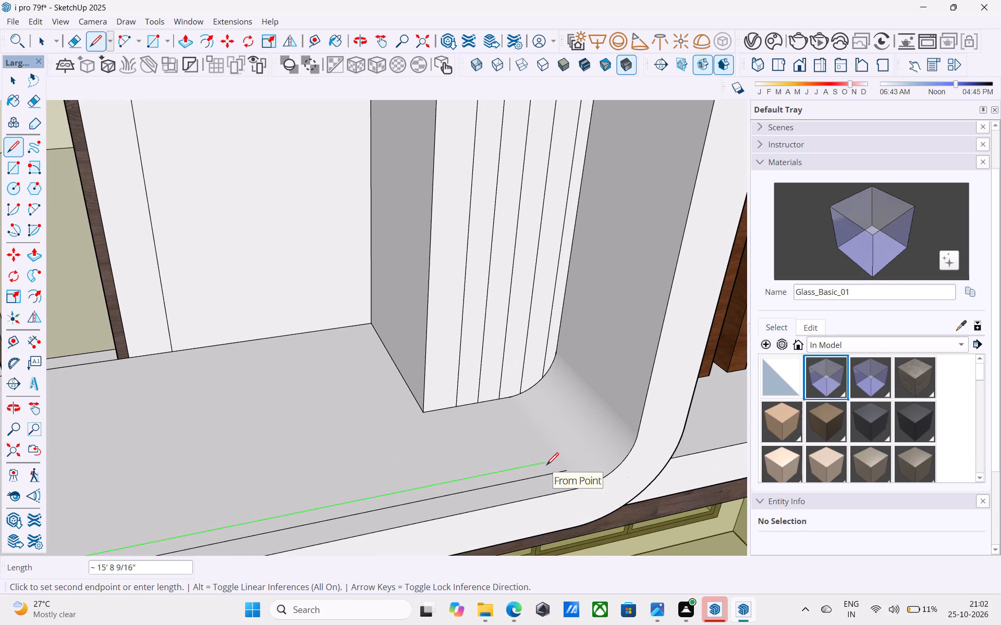
pyautogui.click(546, 466)
pyautogui.scroll(-6, 546, 466)
pyautogui.keyDown('shift'); pyautogui.moveTo(546, 466); pyautogui.dragTo(622, 405, button='middle'); pyautogui.keyUp('shift')
pyautogui.keyDown('shift'); pyautogui.moveTo(394, 467); pyautogui.dragTo(446, 447, button='middle'); pyautogui.keyUp('shift')
pyautogui.press('space')
# Copy the short side line on the balcony floor 2" outward along the green axis, toward the balcony's side edge.
pyautogui.scroll(3, 177, 478)
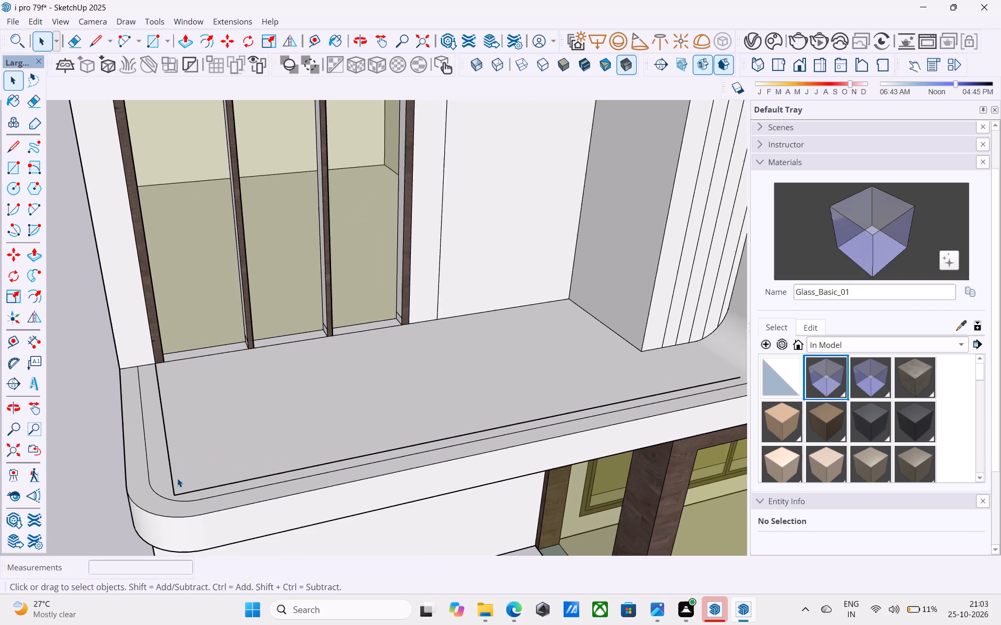
pyautogui.click(170, 477)
pyautogui.press('m')
pyautogui.scroll(8, 172, 473)
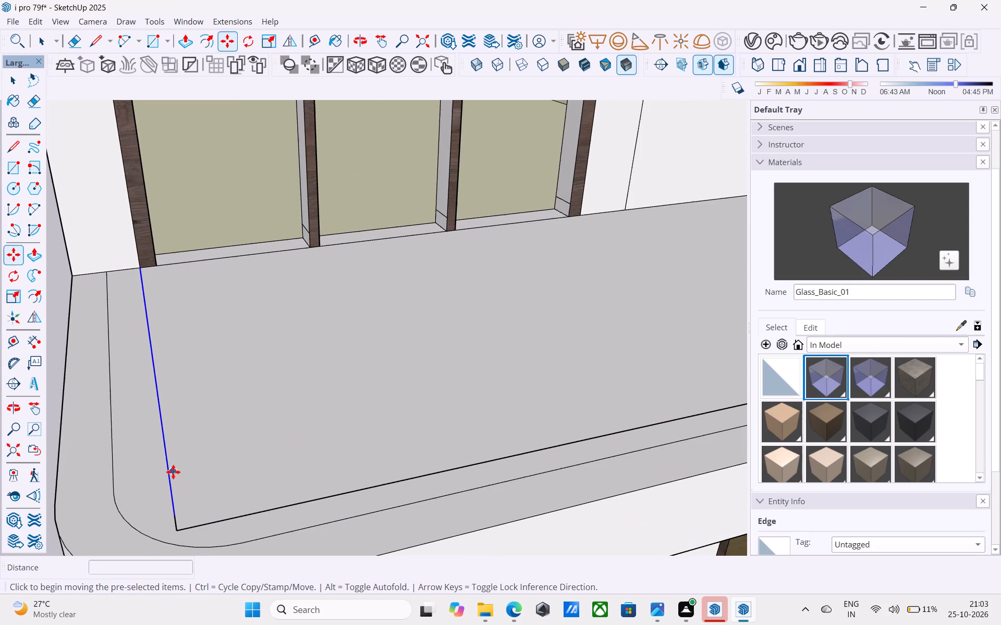
pyautogui.click(169, 471)
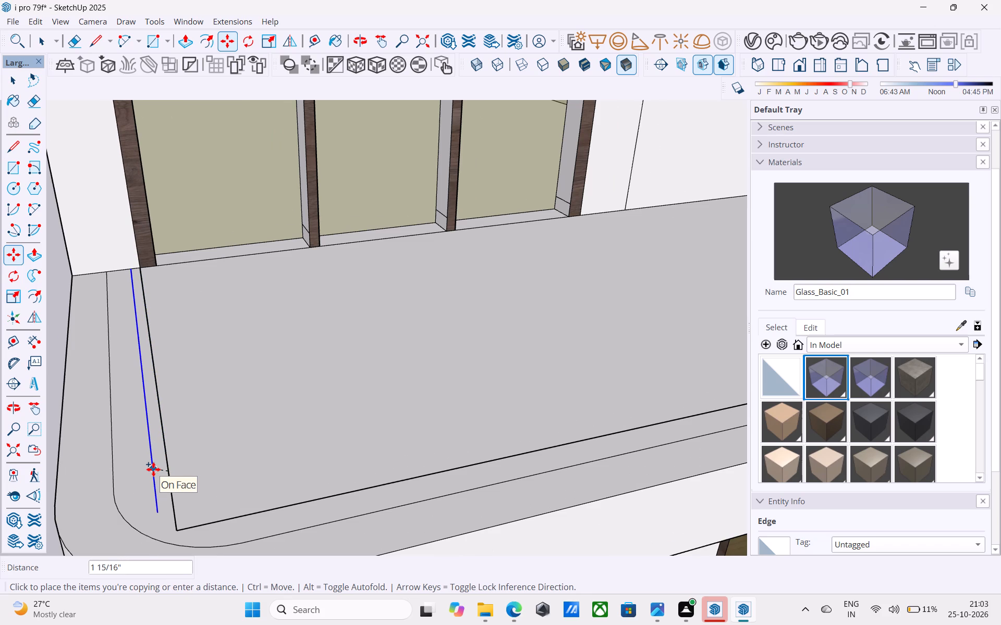
pyautogui.scroll(6, 153, 469)
pyautogui.moveTo(150, 483); pyautogui.dragTo(257, 469, button='middle')
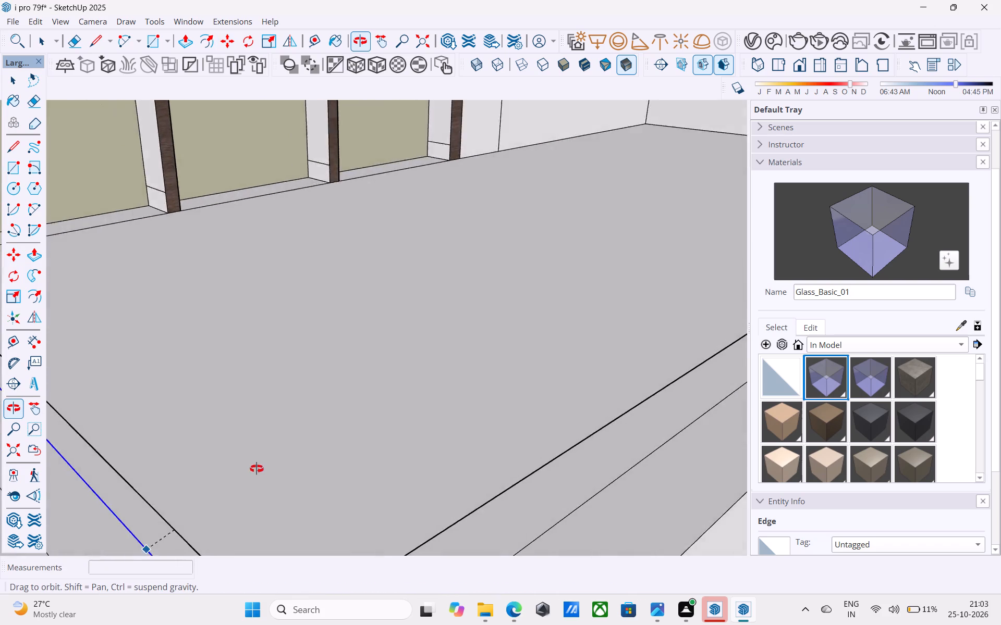
pyautogui.moveTo(257, 469); pyautogui.dragTo(441, 334, button='middle')
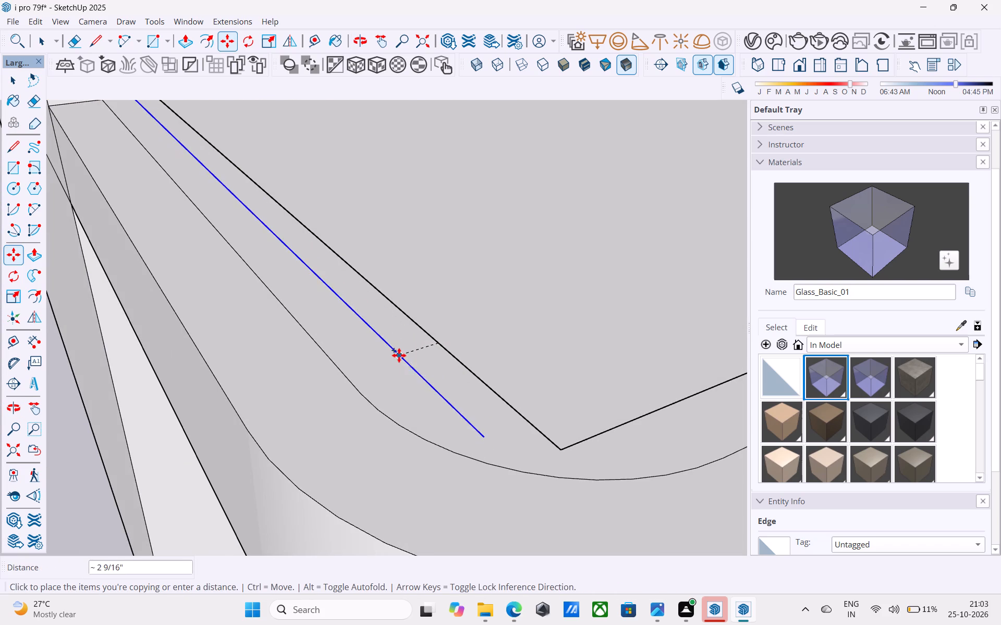
pyautogui.scroll(-5, 399, 355)
pyautogui.keyDown('shift'); pyautogui.moveTo(399, 355); pyautogui.dragTo(388, 389, button='middle'); pyautogui.keyUp('shift')
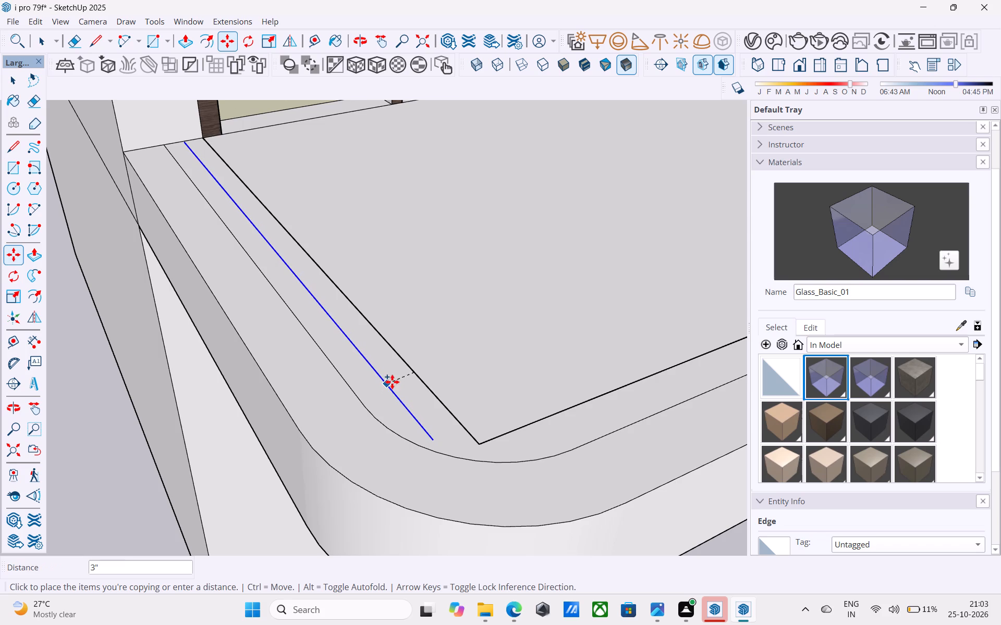
pyautogui.press('Left')
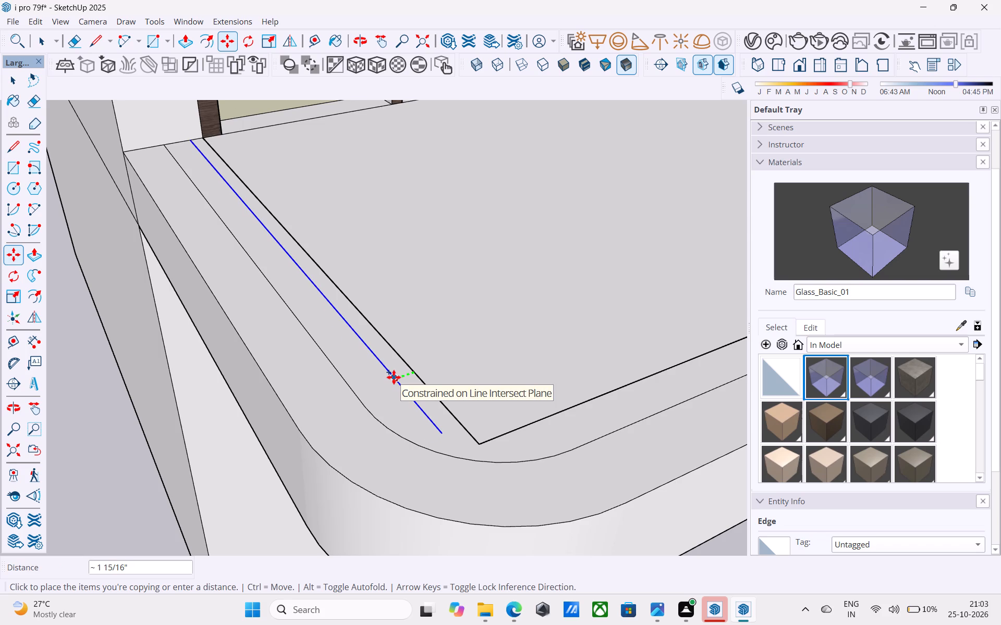
pyautogui.write('2"')
pyautogui.press('Return')
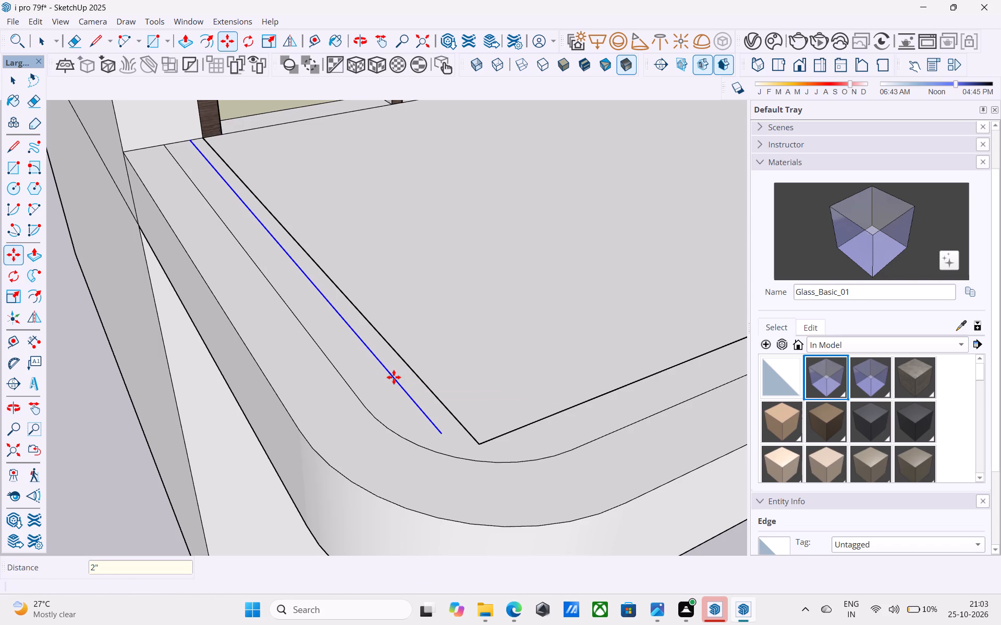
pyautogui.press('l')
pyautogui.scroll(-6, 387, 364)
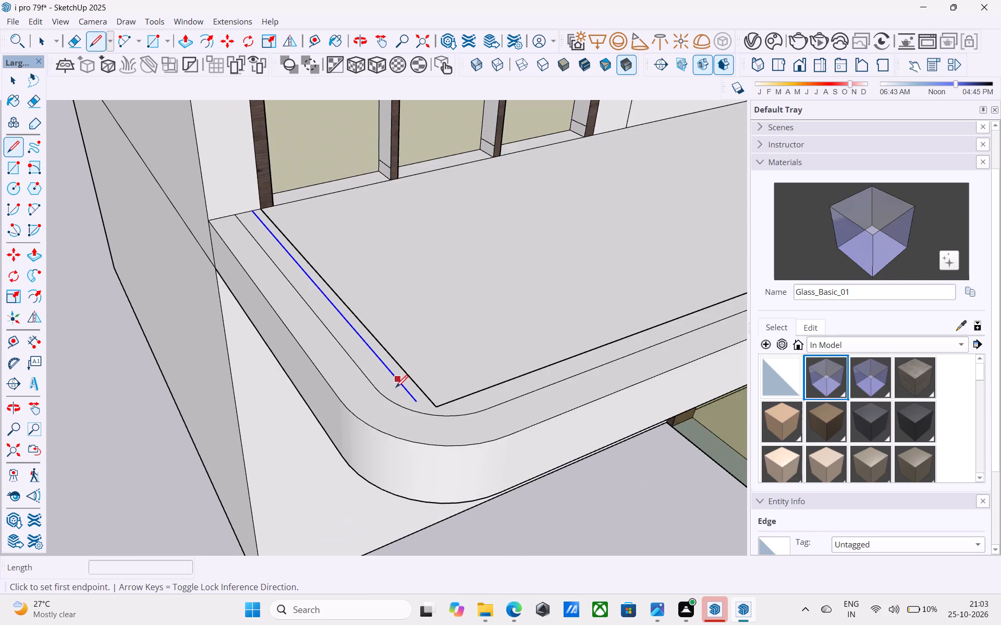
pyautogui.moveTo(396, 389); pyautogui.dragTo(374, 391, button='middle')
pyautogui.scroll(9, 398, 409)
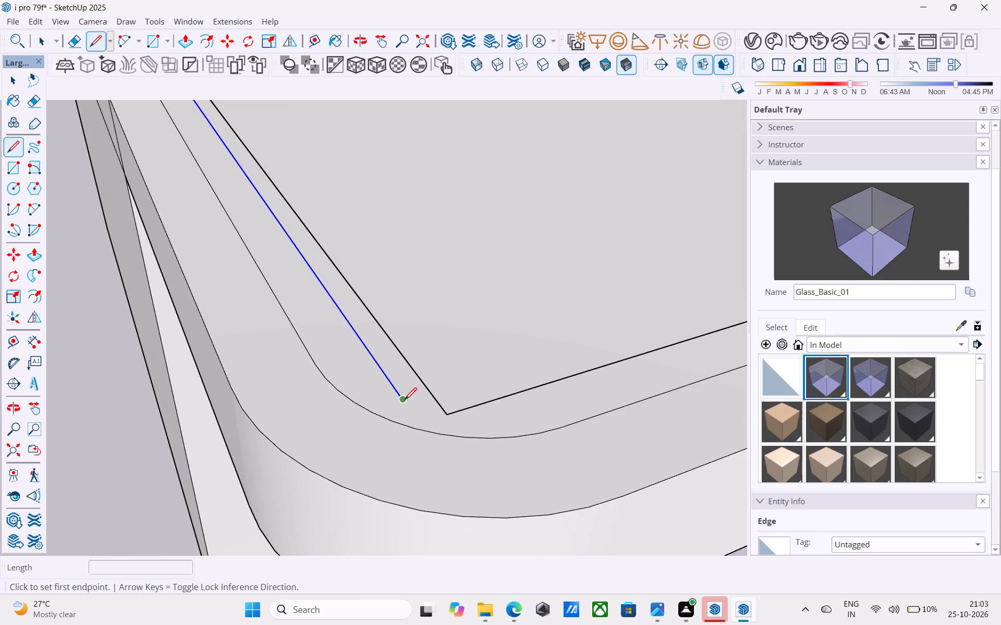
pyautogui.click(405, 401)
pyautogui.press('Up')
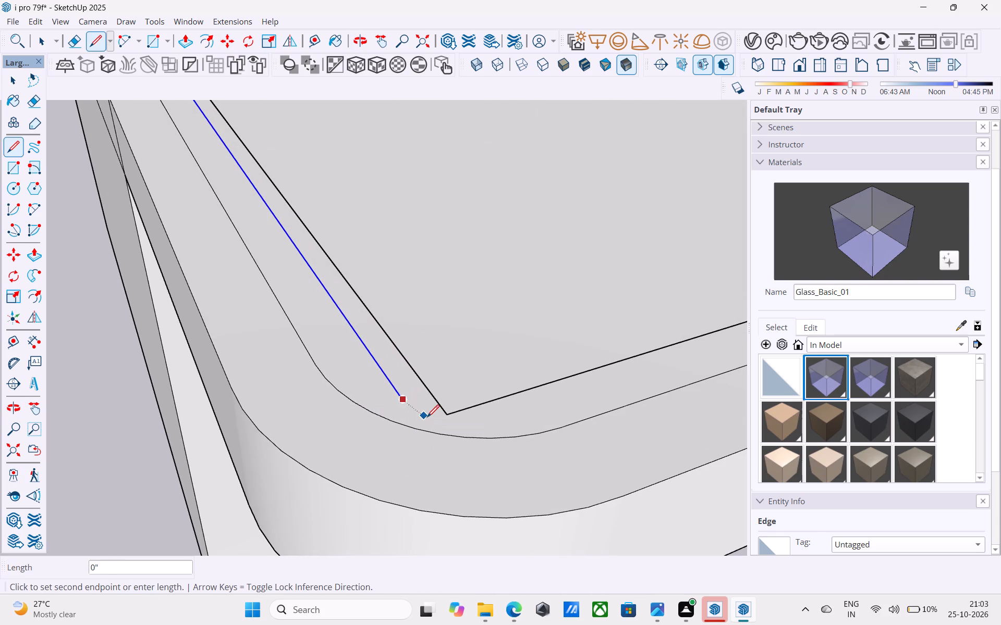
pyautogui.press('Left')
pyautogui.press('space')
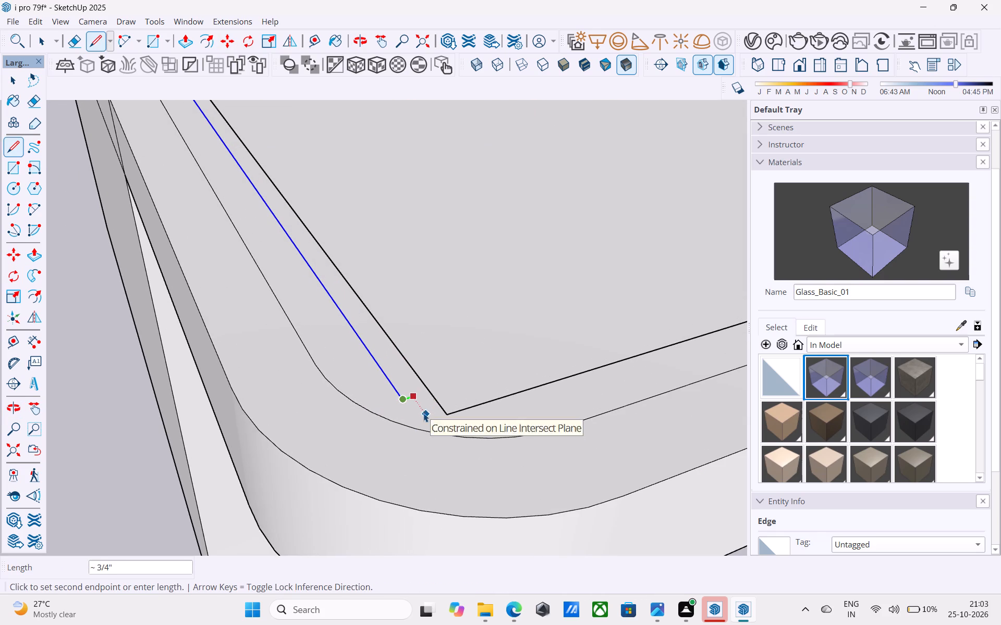
# Extend the copied side line by about 2 7/16" along the red axis, toward the rounded corner.
pyautogui.scroll(4, 408, 404)
pyautogui.press('l')
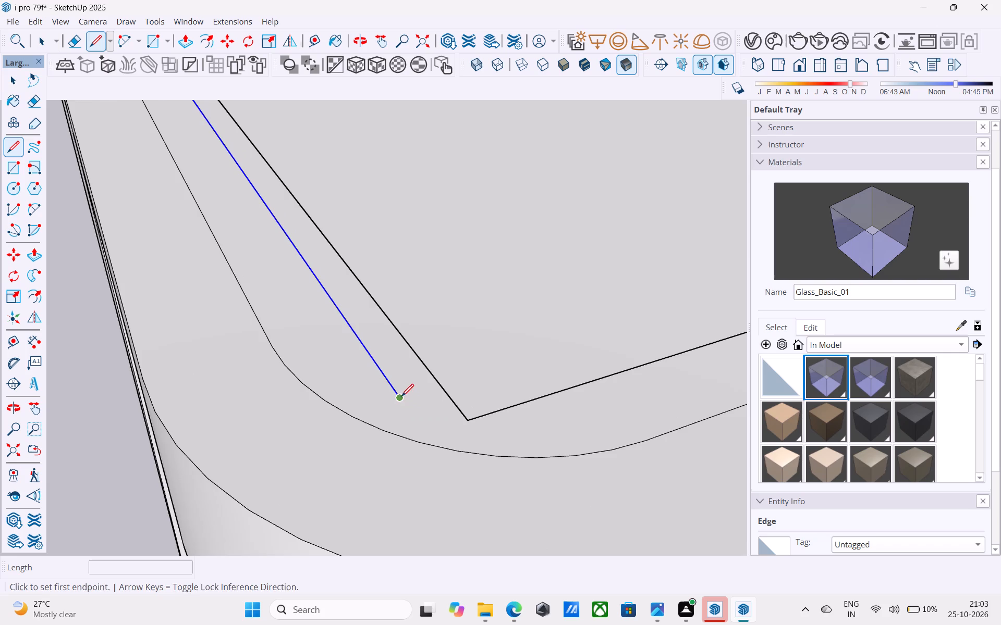
pyautogui.click(400, 397)
pyautogui.scroll(-20, 411, 407)
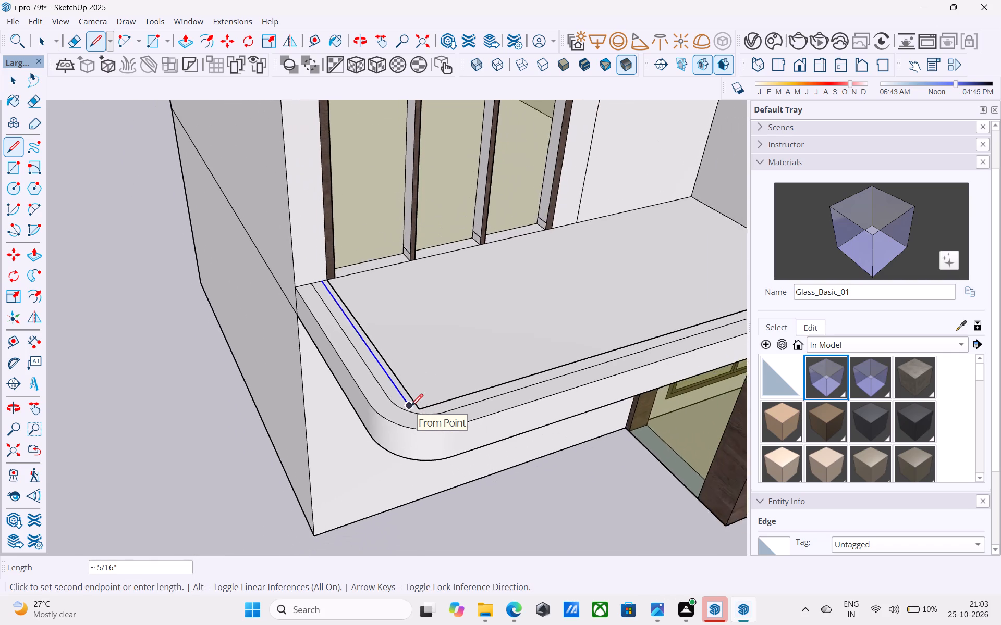
pyautogui.scroll(-2, 411, 407)
pyautogui.moveTo(411, 407); pyautogui.dragTo(376, 449, button='middle')
pyautogui.scroll(16, 379, 450)
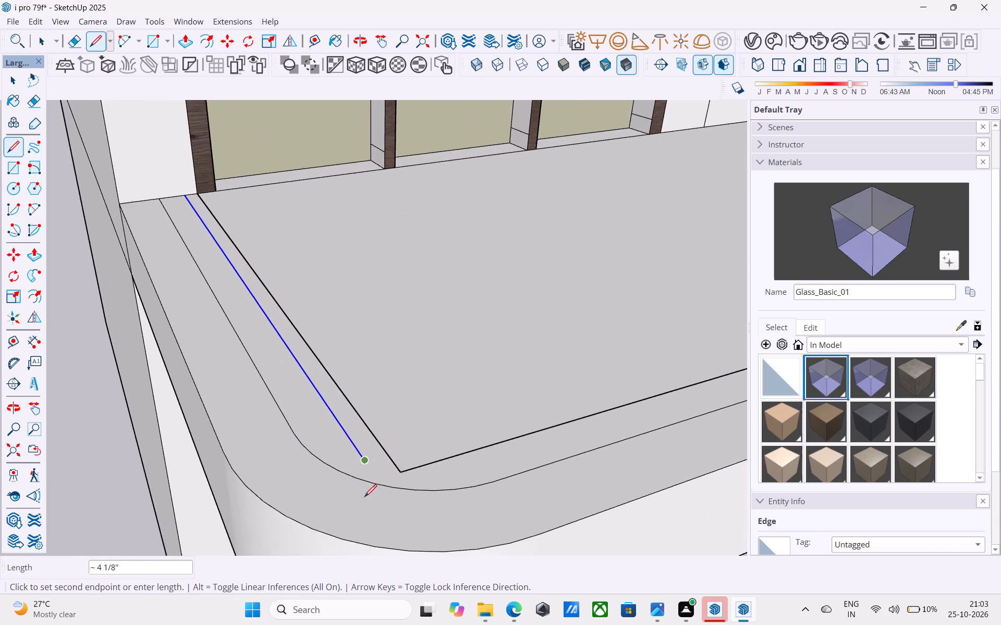
pyautogui.scroll(11, 364, 498)
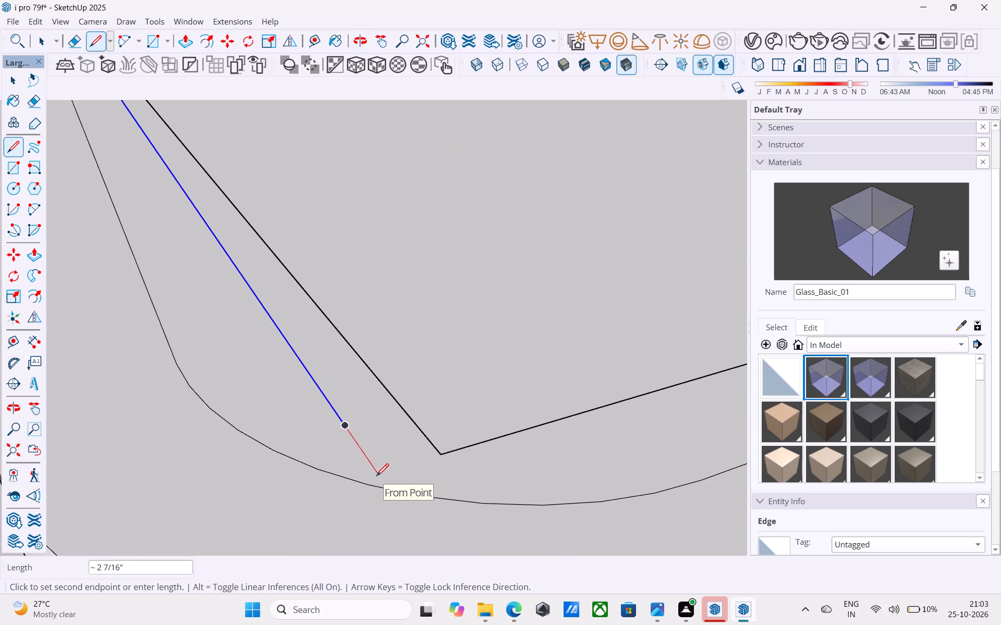
pyautogui.click(376, 477)
pyautogui.press('space')
# Draw a line about 2" long along the green axis, joining the original lines' corner to the extended side line.
pyautogui.press('l')
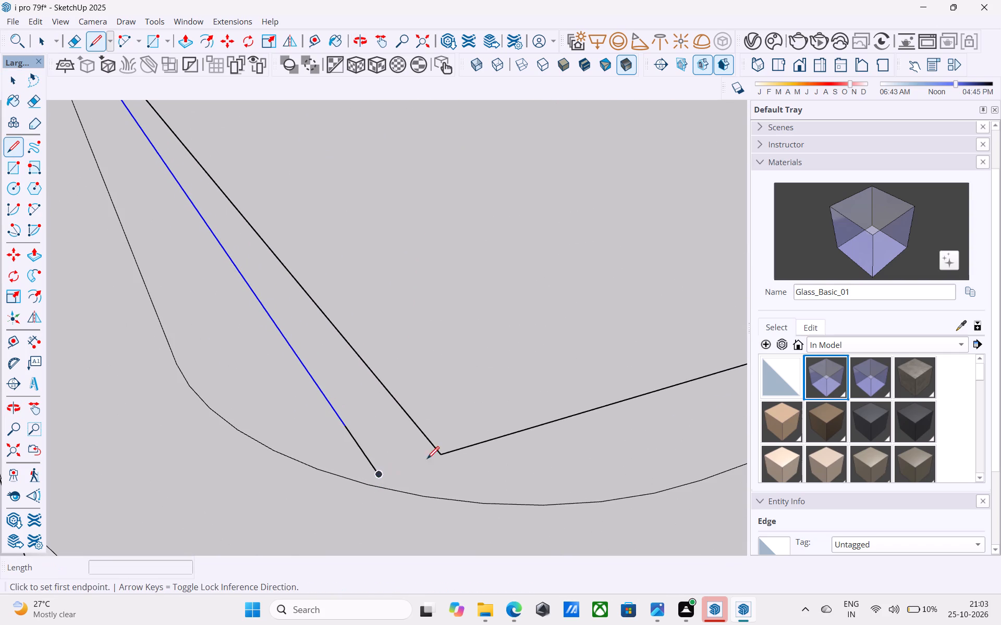
pyautogui.click(438, 456)
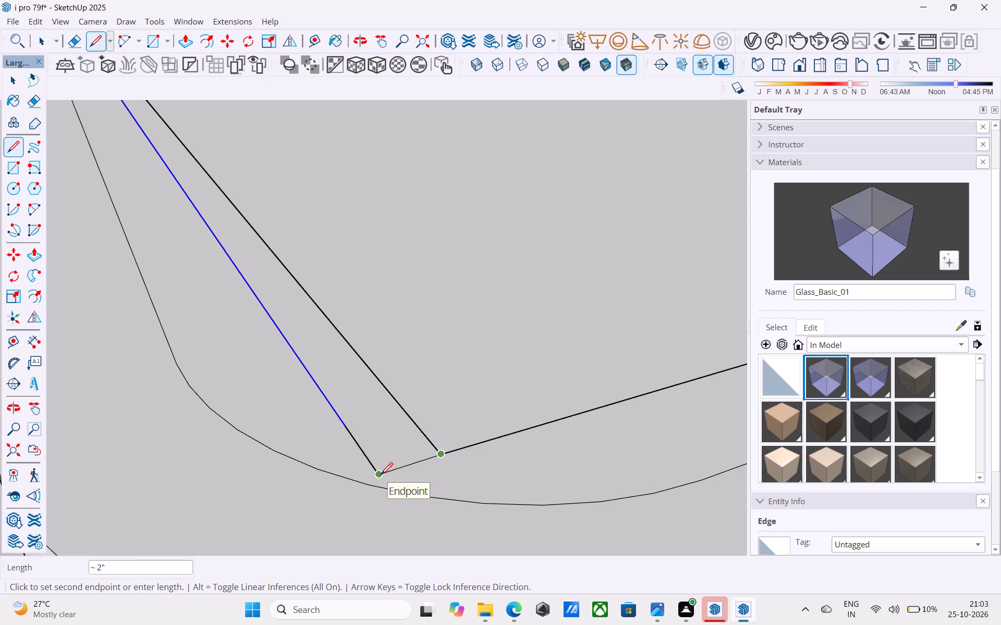
pyautogui.press('Left')
pyautogui.click(381, 477)
pyautogui.press('space')
# Erase the tiny stub of the extended side line that overshoots the new outer corner.
pyautogui.scroll(7, 381, 477)
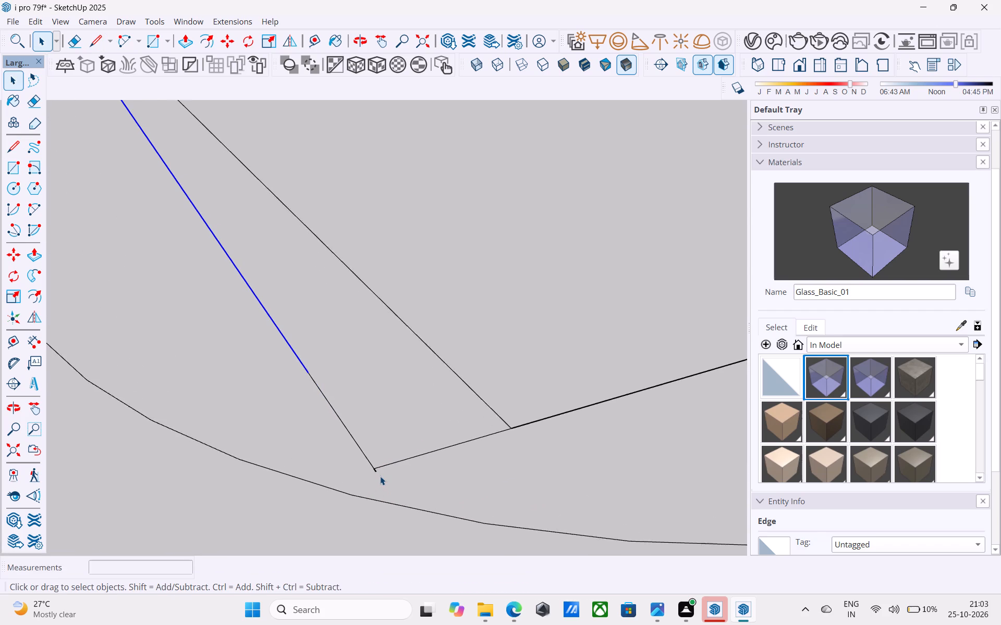
pyautogui.scroll(4, 380, 476)
pyautogui.press('l')
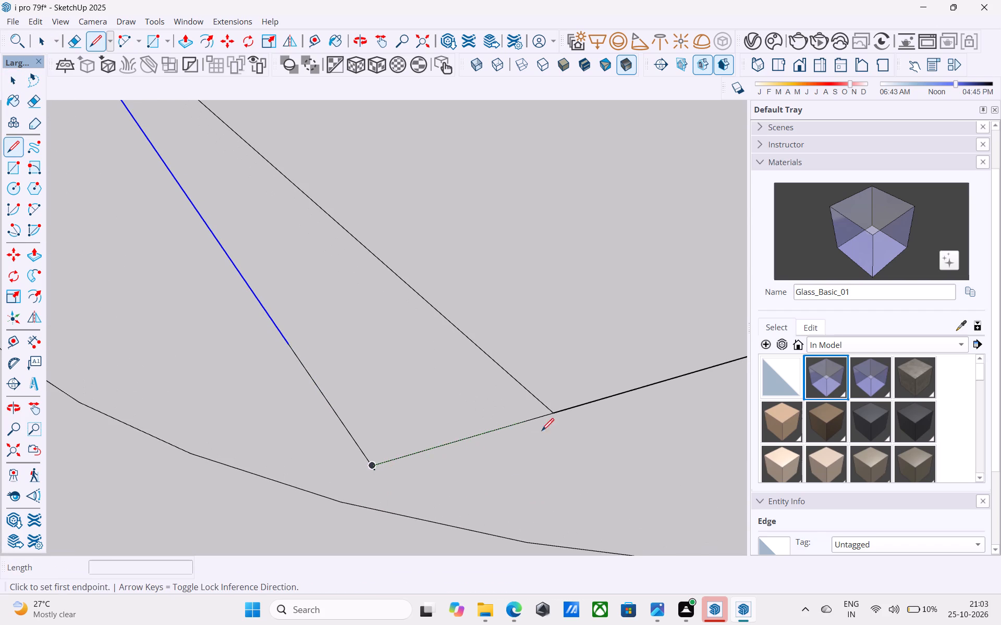
pyautogui.click(552, 417)
pyautogui.scroll(8, 390, 471)
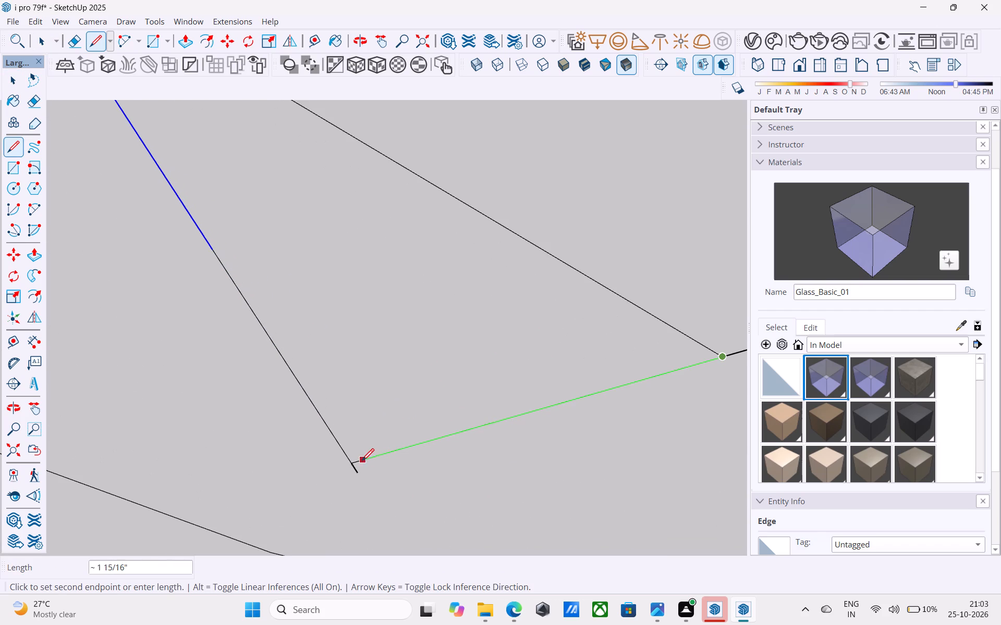
pyautogui.press('e')
pyautogui.click(356, 466)
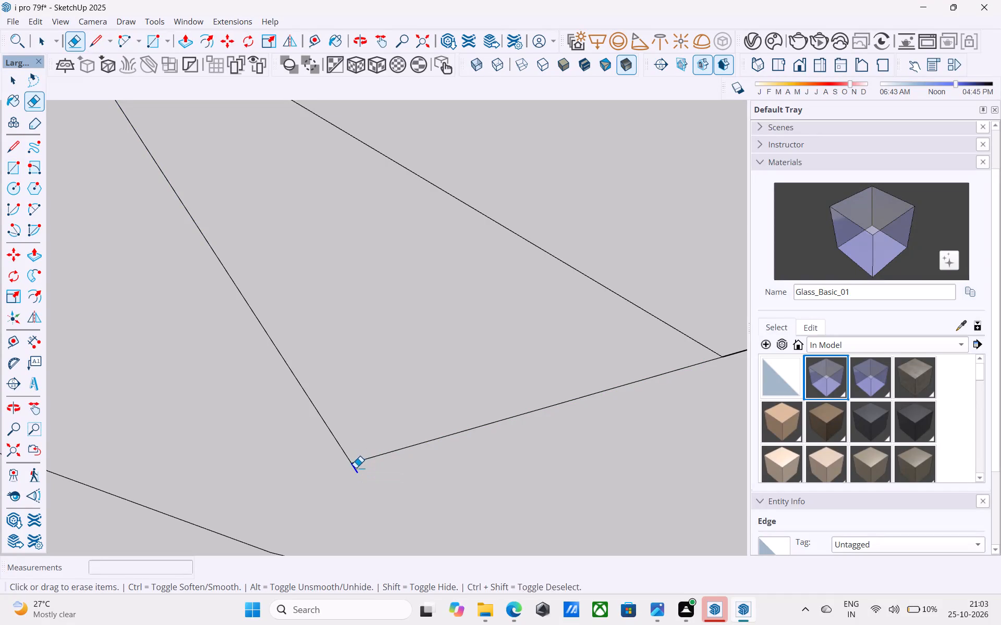
pyautogui.scroll(-19, 340, 479)
pyautogui.scroll(-6, 334, 482)
pyautogui.press('space')
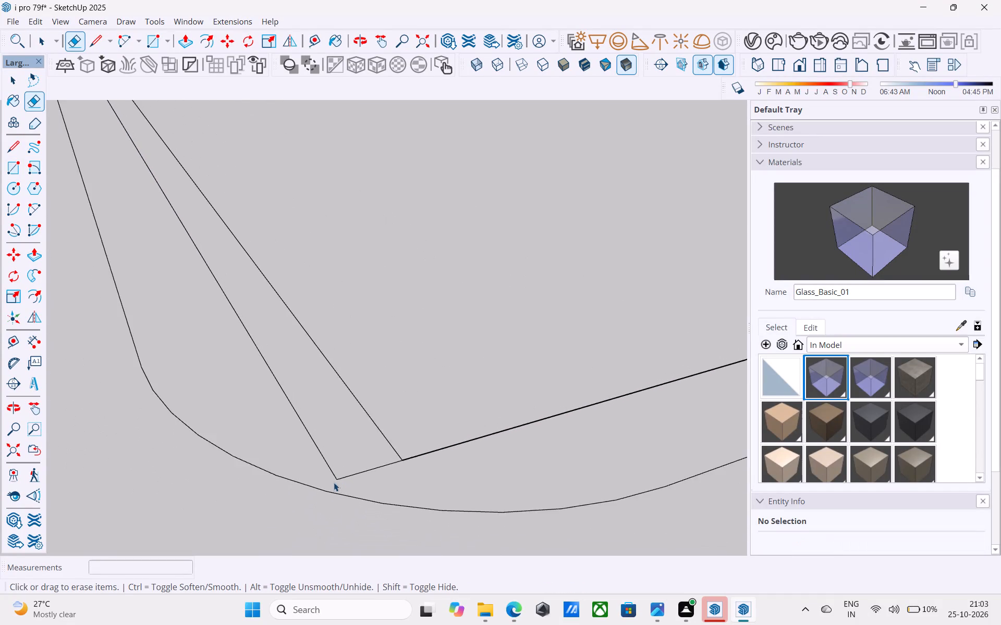
# Copy the long front line on the balcony floor 2" inward along the red axis, toward the windows.
pyautogui.scroll(-20, 334, 482)
pyautogui.scroll(-5, 334, 482)
pyautogui.moveTo(379, 474); pyautogui.dragTo(396, 531, button='middle')
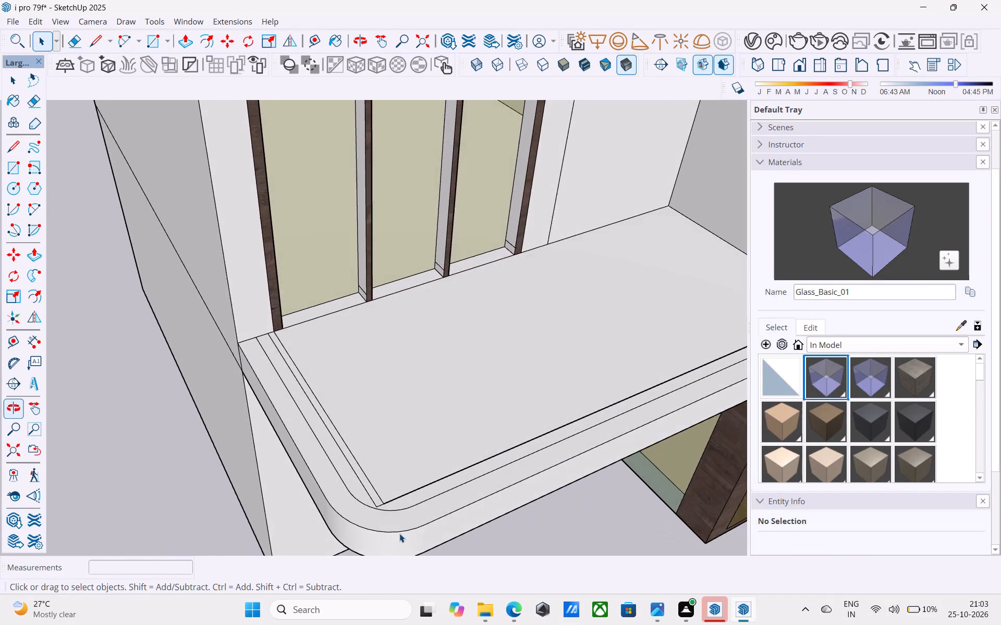
pyautogui.scroll(6, 394, 518)
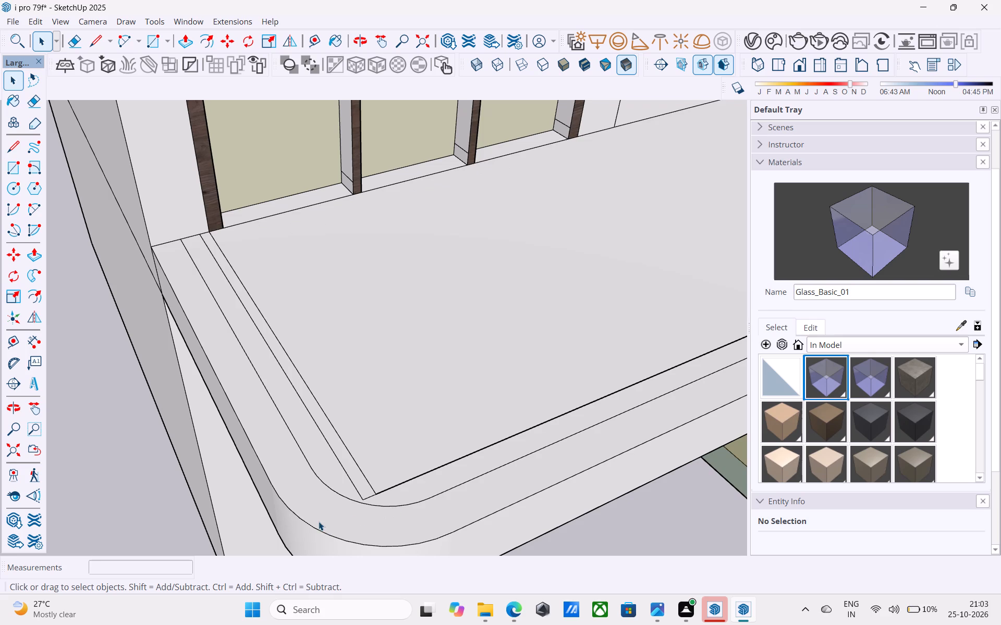
pyautogui.scroll(-7, 338, 438)
pyautogui.moveTo(512, 439); pyautogui.dragTo(661, 361, button='middle')
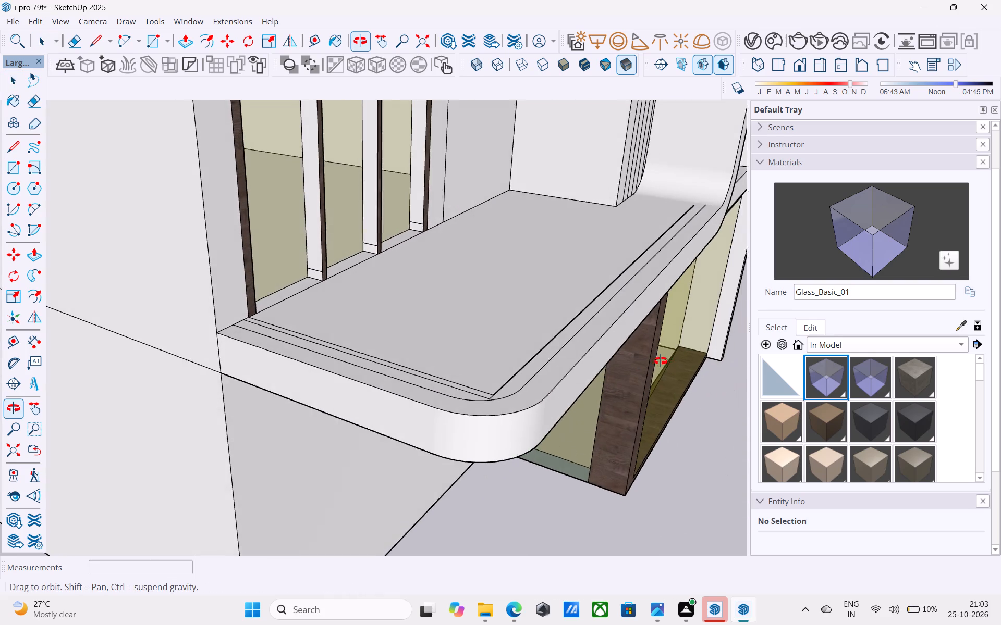
pyautogui.moveTo(661, 361); pyautogui.dragTo(400, 444, button='middle')
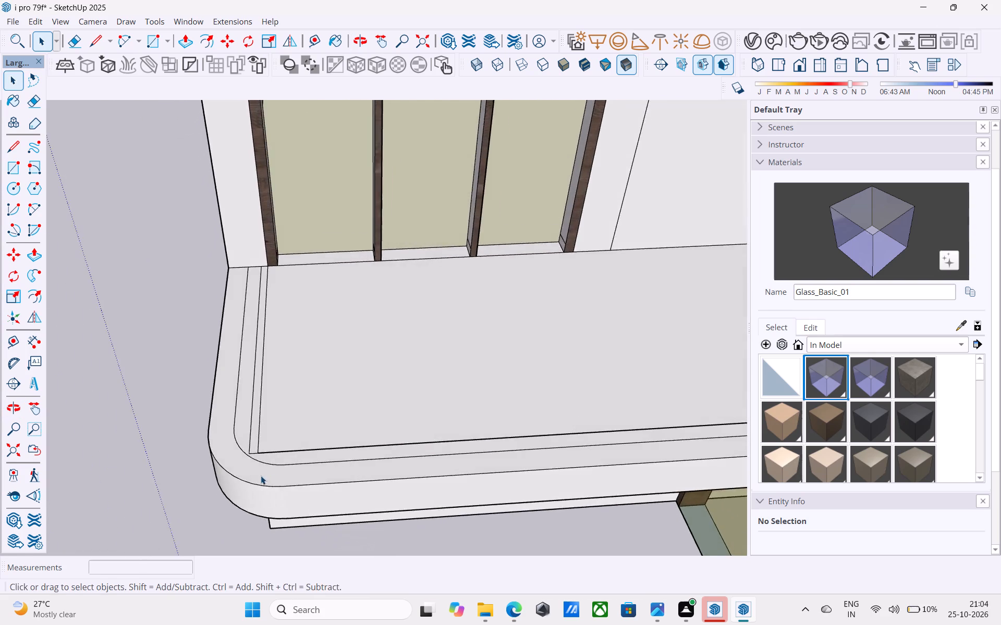
pyautogui.scroll(13, 261, 476)
pyautogui.click(264, 436)
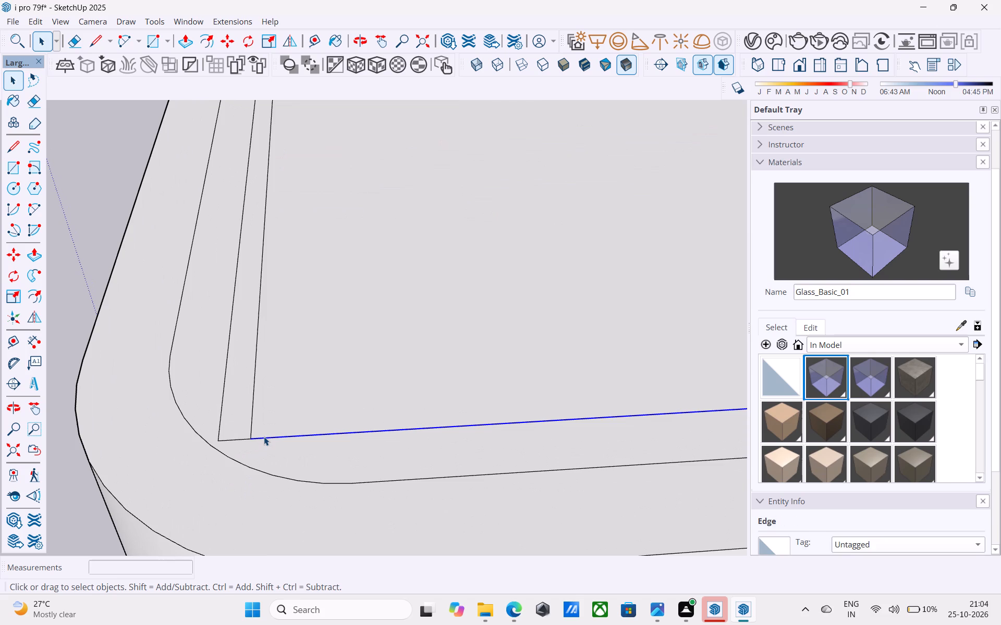
pyautogui.press('m')
pyautogui.scroll(3, 264, 436)
pyautogui.click(248, 436)
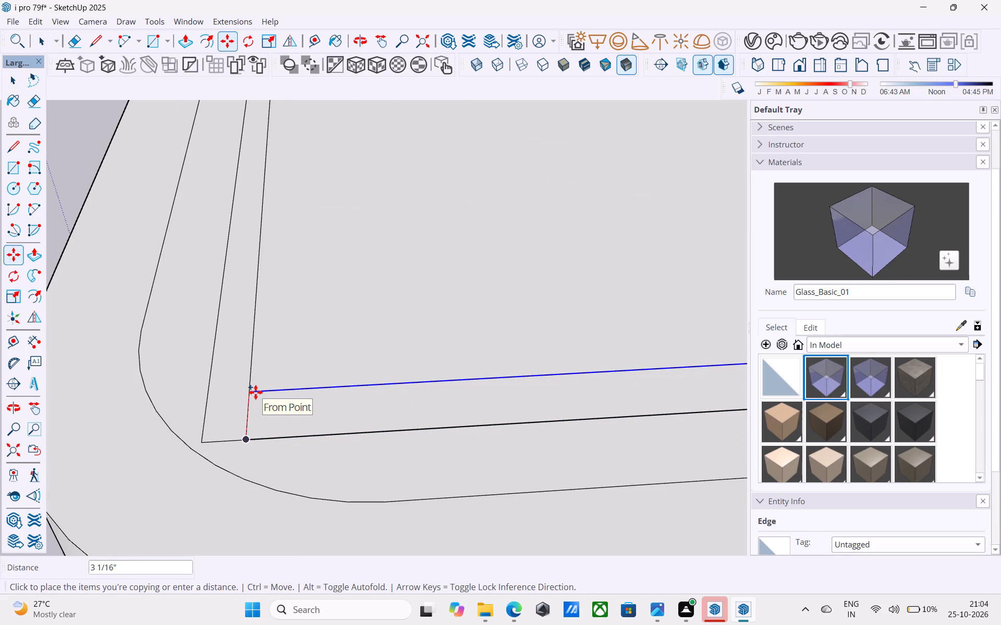
pyautogui.write('2"')
pyautogui.press('Return')
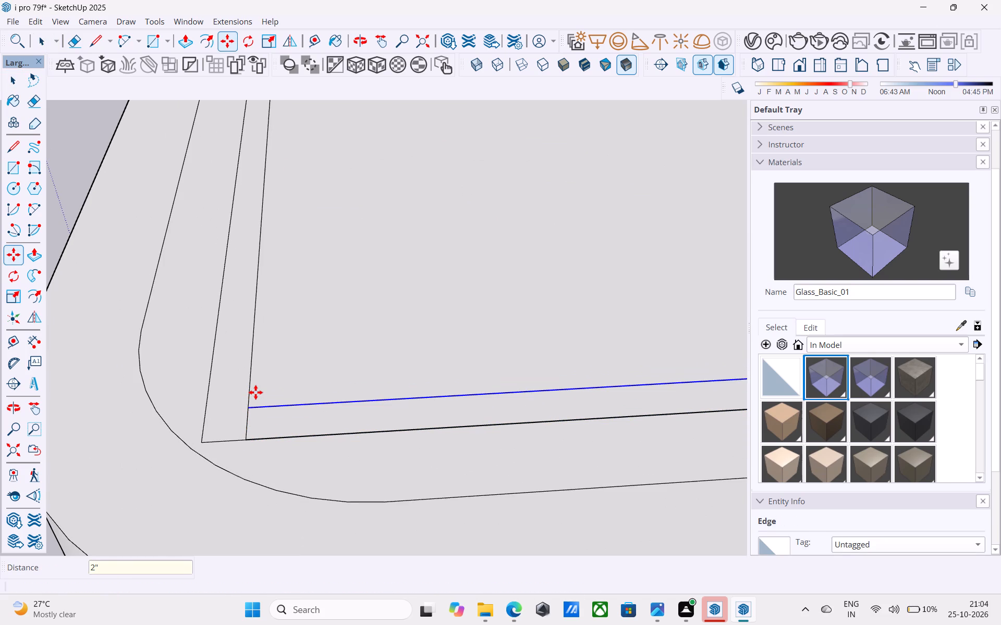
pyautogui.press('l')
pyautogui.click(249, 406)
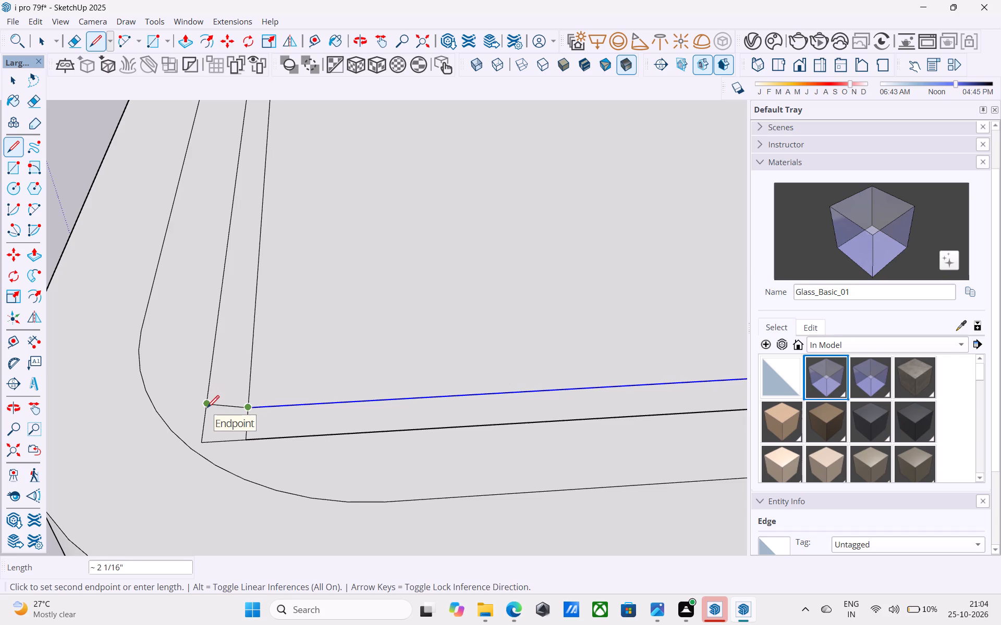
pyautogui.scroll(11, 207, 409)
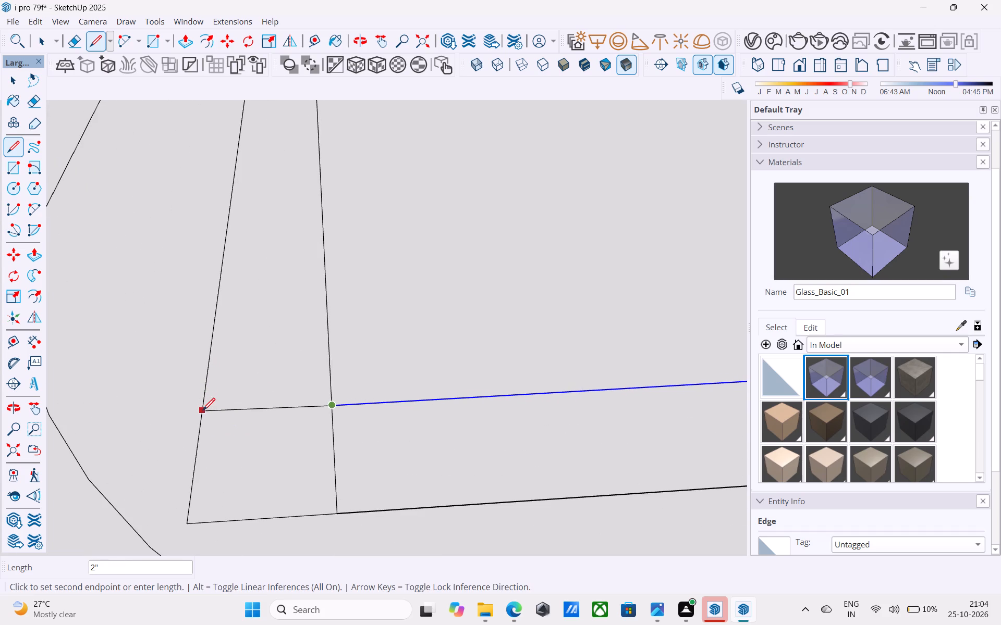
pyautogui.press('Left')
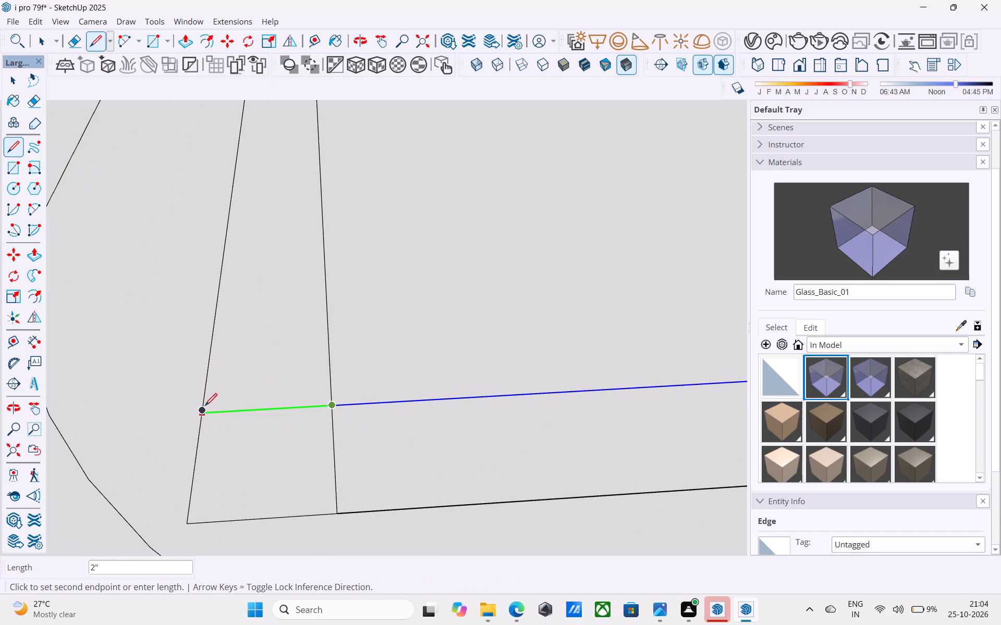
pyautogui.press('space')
# Erase the short segment of the inner side line between the two front lines at the rounded corner.
pyautogui.scroll(-13, 206, 395)
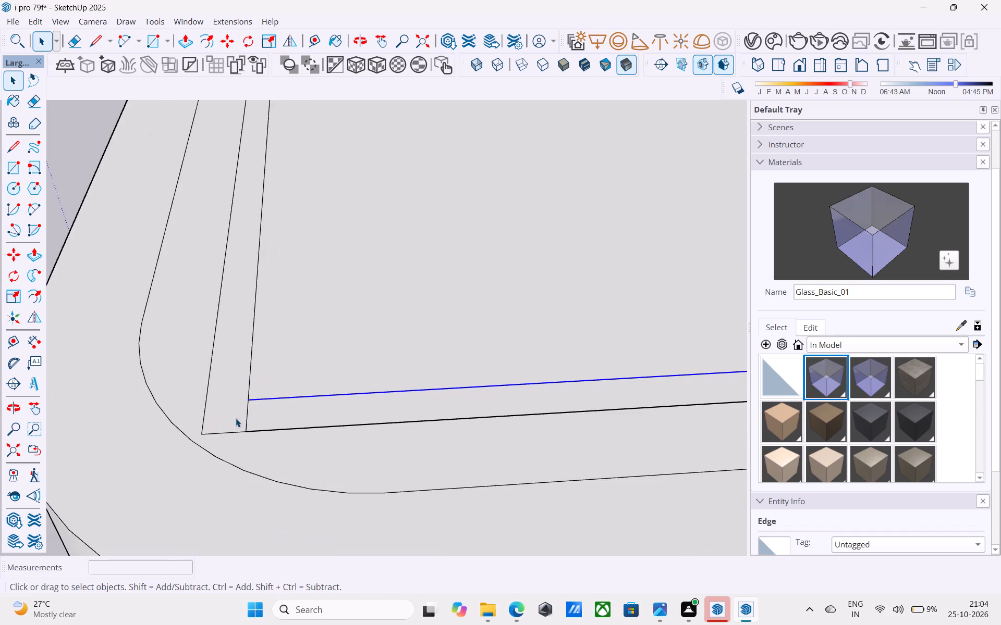
pyautogui.middleClick(236, 418)
pyautogui.middleClick(236, 418)
pyautogui.press('e')
pyautogui.scroll(2, 236, 418)
pyautogui.click(413, 310)
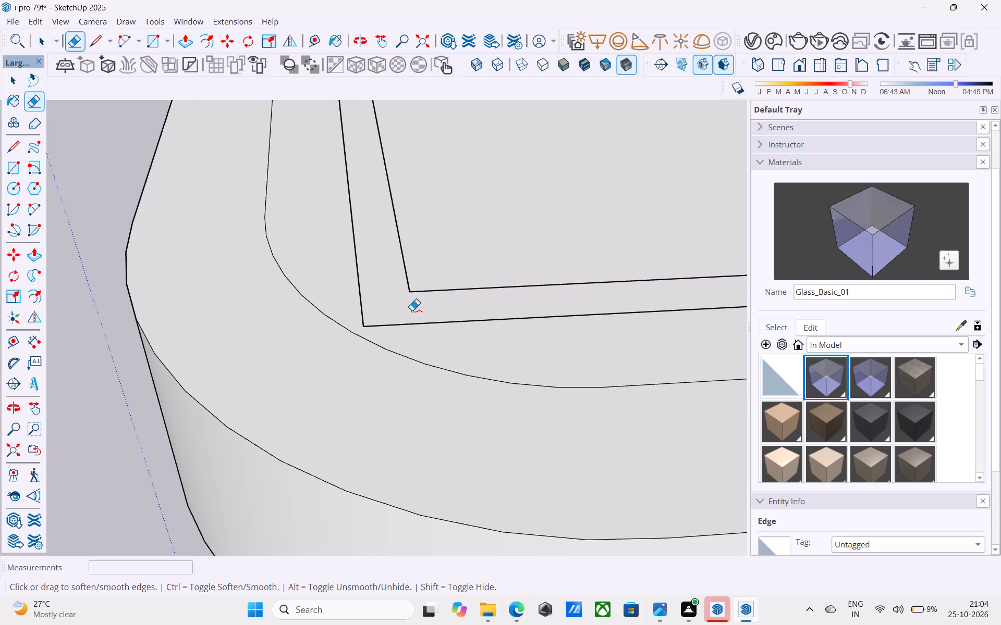
# Save the model.
pyautogui.hotkey('ctrl', 's')
# Close the open end of the balcony floor strip with a 2" line joining the two long front lines.
pyautogui.scroll(-20, 323, 368)
pyautogui.scroll(-4, 323, 368)
pyautogui.press('space')
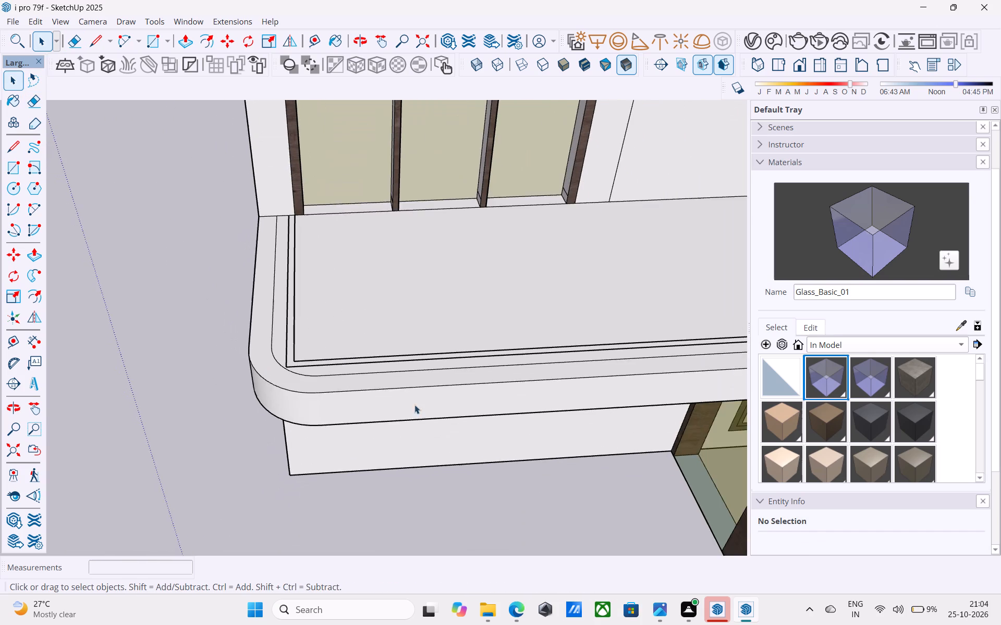
pyautogui.scroll(-5, 245, 399)
pyautogui.scroll(6, 593, 351)
pyautogui.press('l')
pyautogui.scroll(2, 590, 366)
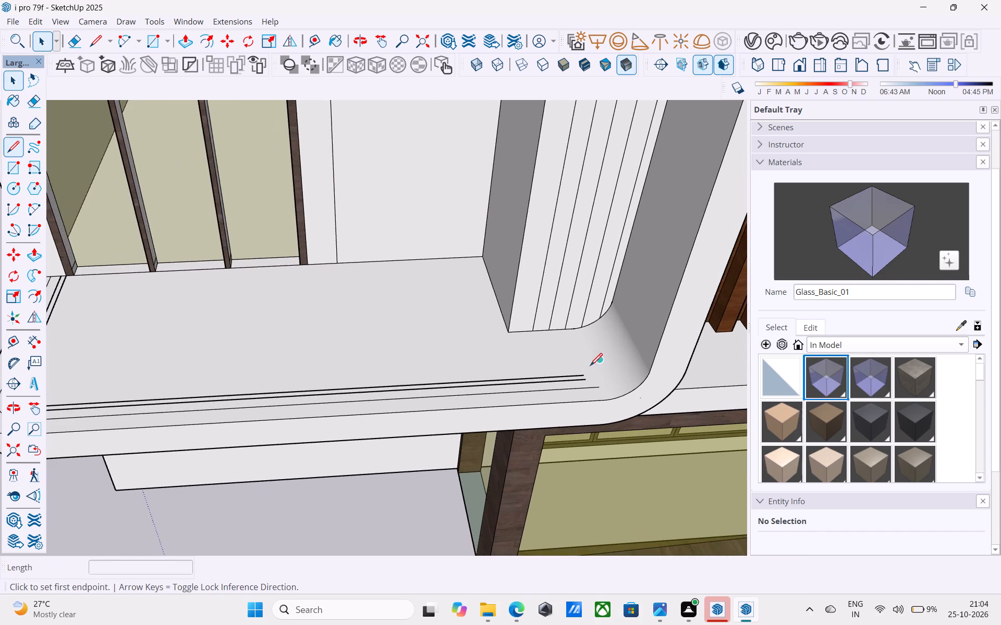
pyautogui.scroll(14, 590, 367)
pyautogui.click(576, 391)
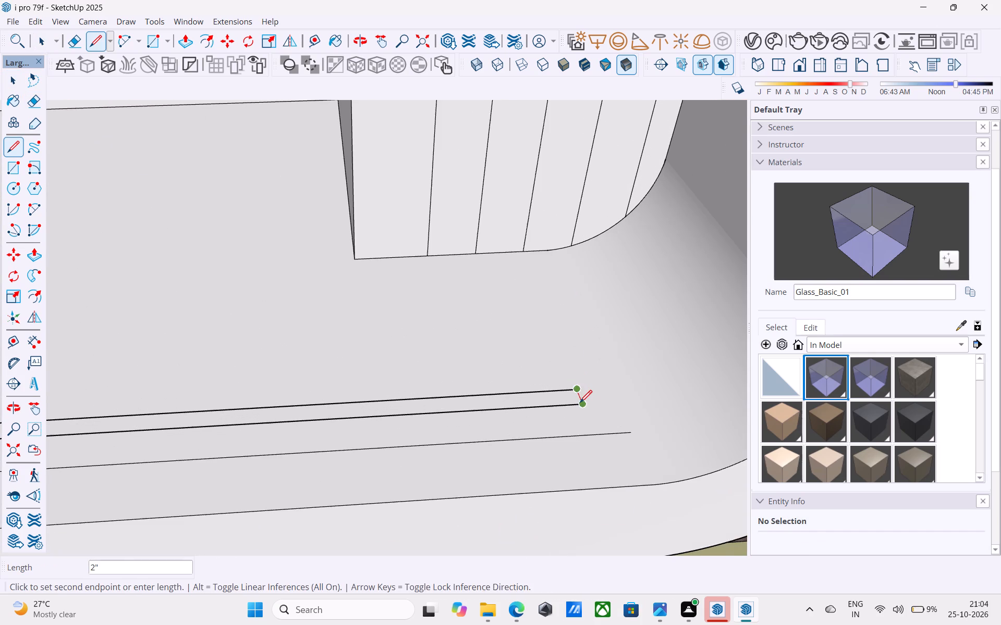
pyautogui.click(580, 404)
pyautogui.press('space')
# Review the house's front and balcony from several angles, from close up to the full elevation.
pyautogui.scroll(-5, 580, 404)
pyautogui.scroll(1, 580, 404)
pyautogui.scroll(-19, 580, 404)
pyautogui.moveTo(444, 417); pyautogui.dragTo(587, 382, button='middle')
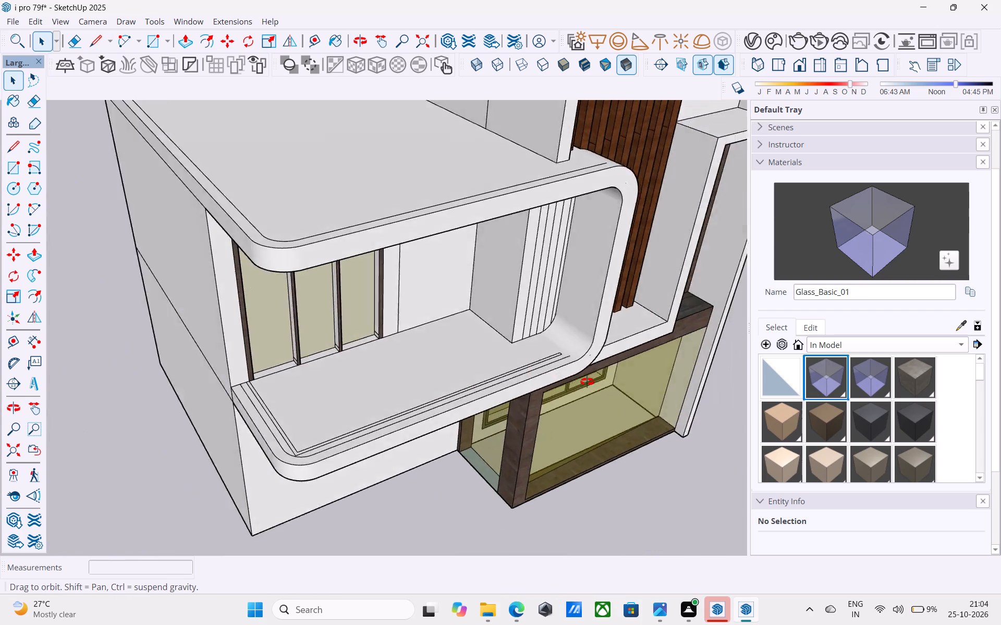
pyautogui.moveTo(587, 382); pyautogui.dragTo(683, 247, button='middle')
pyautogui.scroll(-5, 657, 285)
pyautogui.moveTo(629, 336); pyautogui.dragTo(333, 446, button='middle')
pyautogui.moveTo(330, 446); pyautogui.dragTo(481, 280, button='middle')
pyautogui.scroll(-5, 478, 279)
pyautogui.moveTo(468, 309); pyautogui.dragTo(411, 362, button='middle')
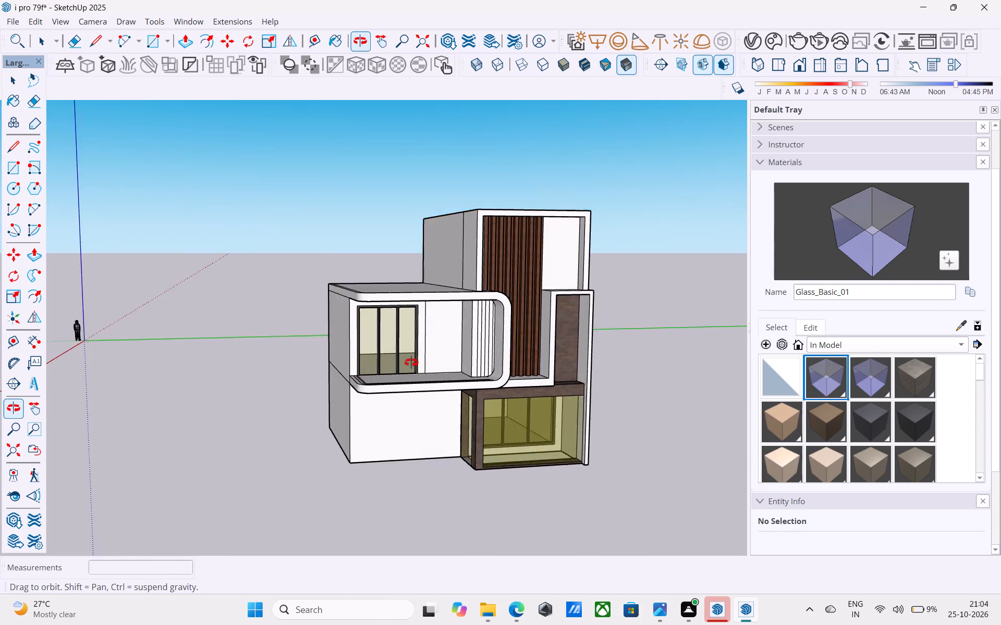
pyautogui.moveTo(411, 362); pyautogui.dragTo(353, 377, button='middle')
pyautogui.scroll(5, 355, 377)
pyautogui.scroll(-5, 355, 377)
pyautogui.moveTo(355, 378); pyautogui.dragTo(356, 385, button='middle')
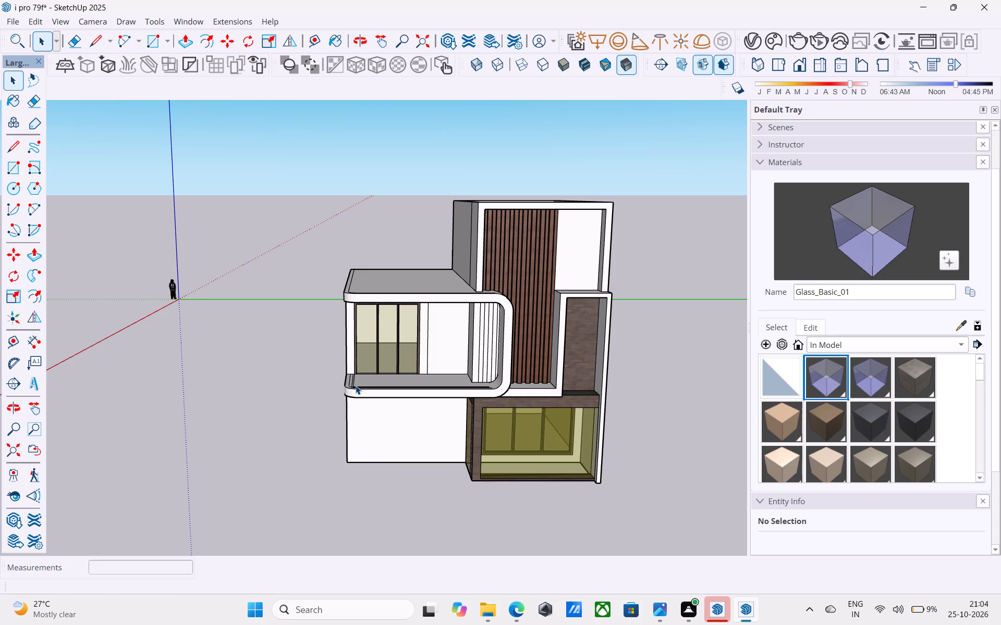
# Push/Pull the 2"-wide L-shaped strip on the balcony floor 3' upward.
pyautogui.scroll(10, 356, 386)
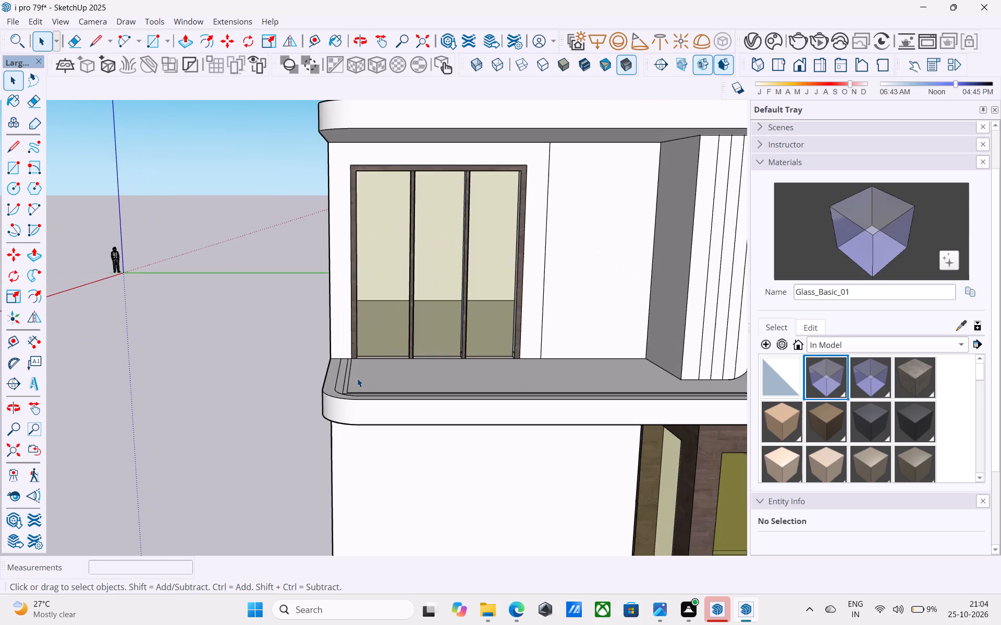
pyautogui.moveTo(349, 395); pyautogui.dragTo(352, 421, button='middle')
pyautogui.scroll(9, 351, 433)
pyautogui.moveTo(349, 397); pyautogui.dragTo(380, 551, button='middle')
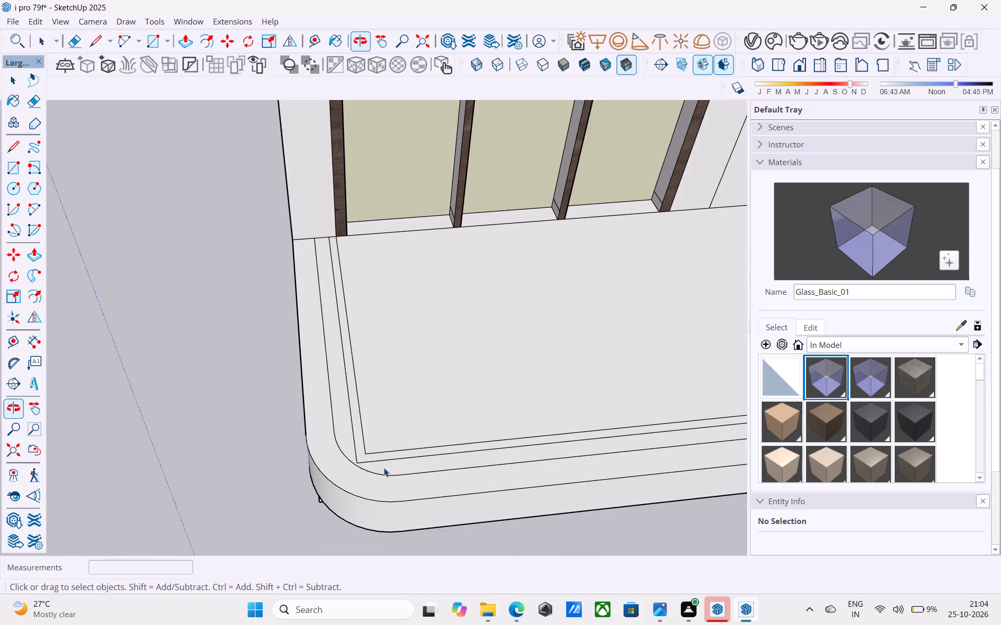
pyautogui.scroll(5, 374, 448)
pyautogui.click(347, 447)
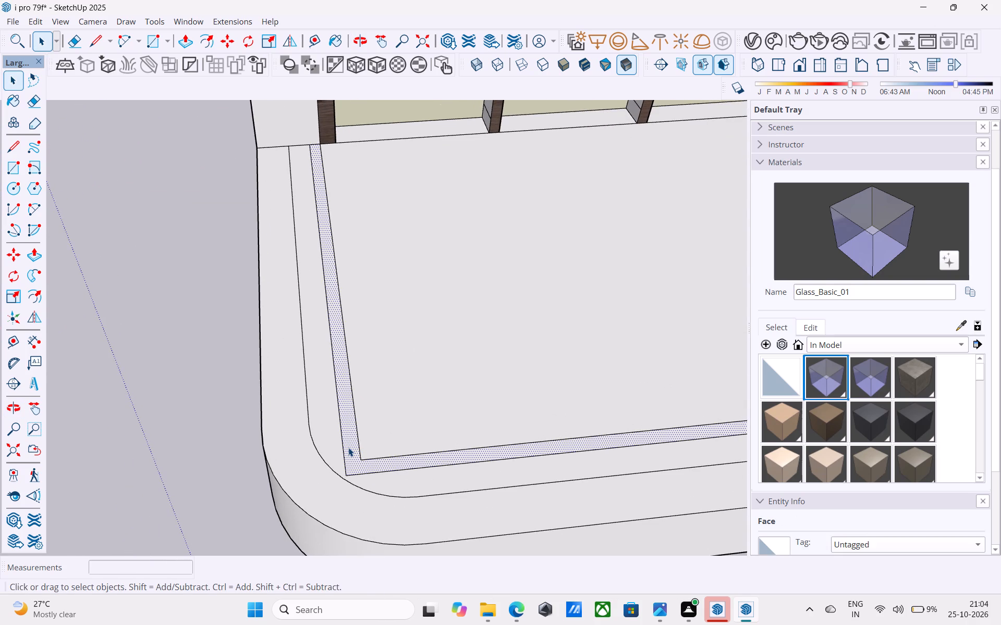
pyautogui.press('p')
pyautogui.scroll(-10, 320, 441)
pyautogui.scroll(6, 363, 464)
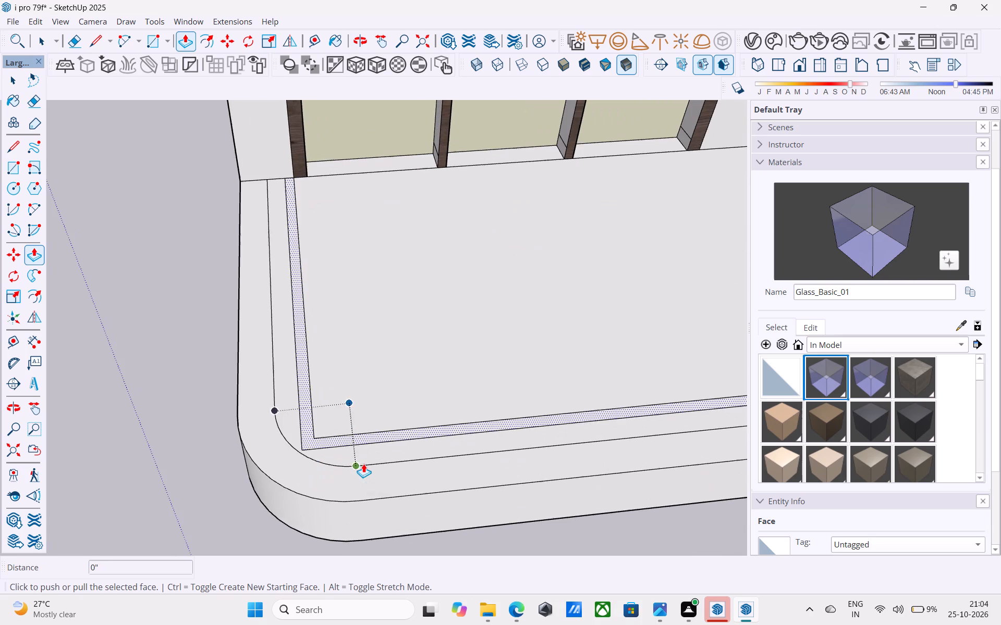
pyautogui.click(337, 443)
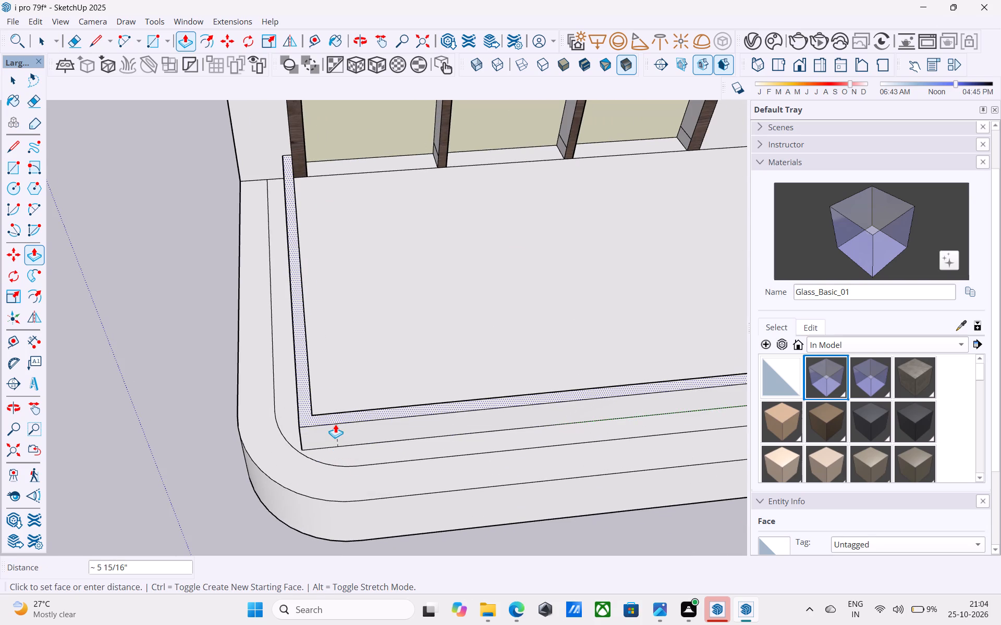
pyautogui.write("3'")
pyautogui.press('Return')
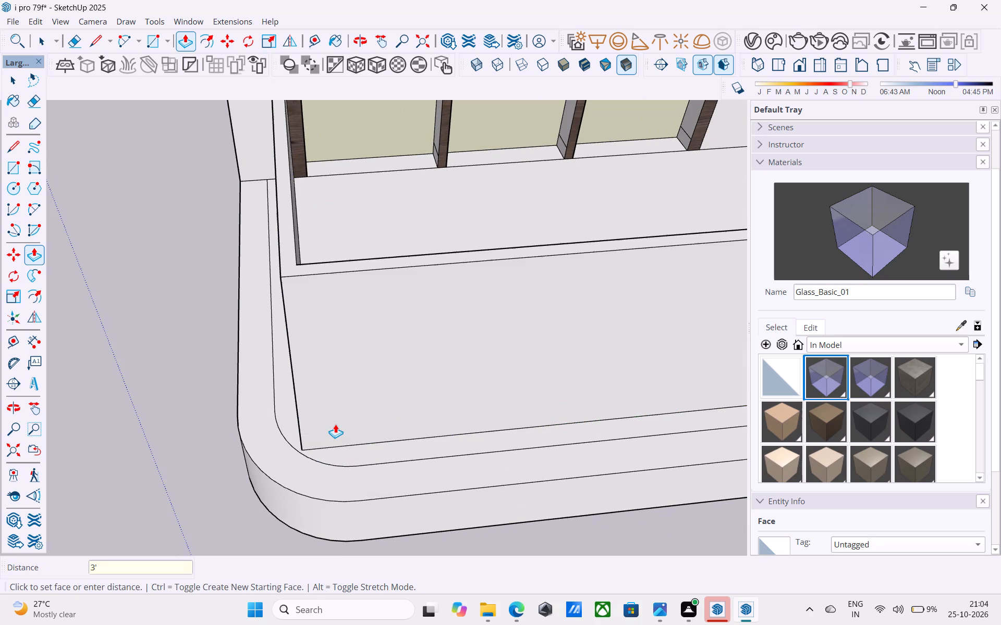
pyautogui.press('space')
# Mark 6" from the outer corner along the raised strip's front top edge and draw a 2" line across its top there.
pyautogui.scroll(-5, 341, 417)
pyautogui.moveTo(341, 417); pyautogui.dragTo(355, 461, button='middle')
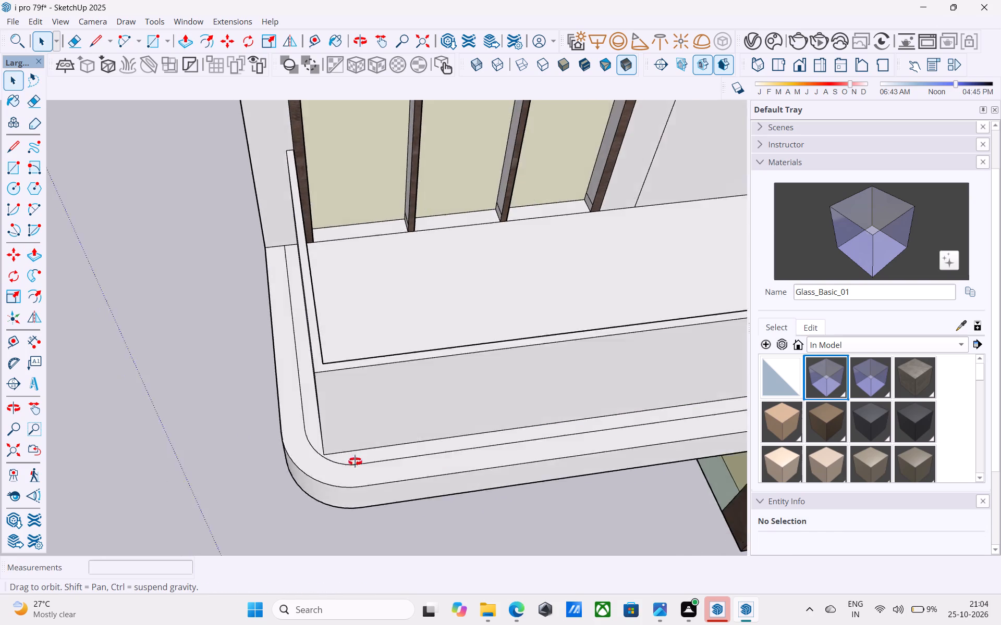
pyautogui.moveTo(355, 461); pyautogui.dragTo(370, 500, button='middle')
pyautogui.scroll(3, 356, 420)
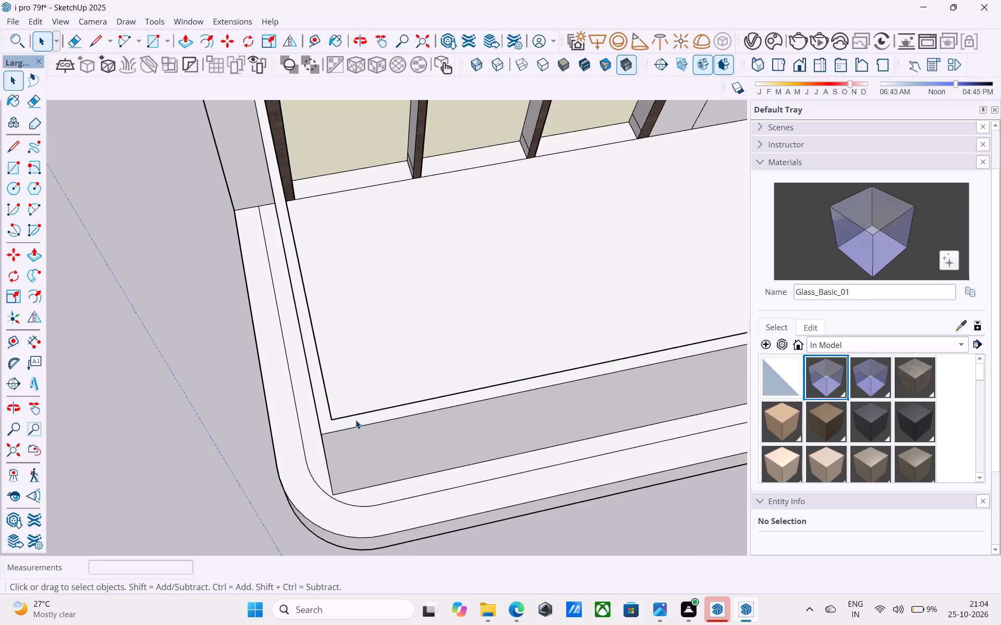
pyautogui.scroll(4, 356, 420)
pyautogui.moveTo(334, 430); pyautogui.dragTo(366, 410, button='middle')
pyautogui.scroll(7, 365, 406)
pyautogui.moveTo(364, 403); pyautogui.dragTo(409, 360, button='middle')
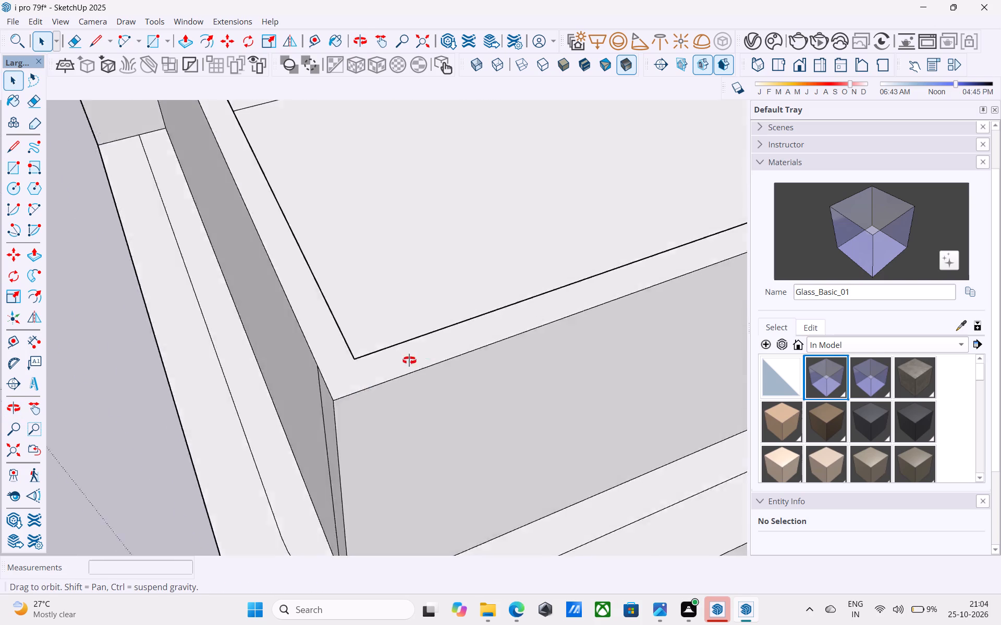
pyautogui.moveTo(409, 360); pyautogui.dragTo(405, 372, button='middle')
pyautogui.press('l')
pyautogui.scroll(2, 382, 350)
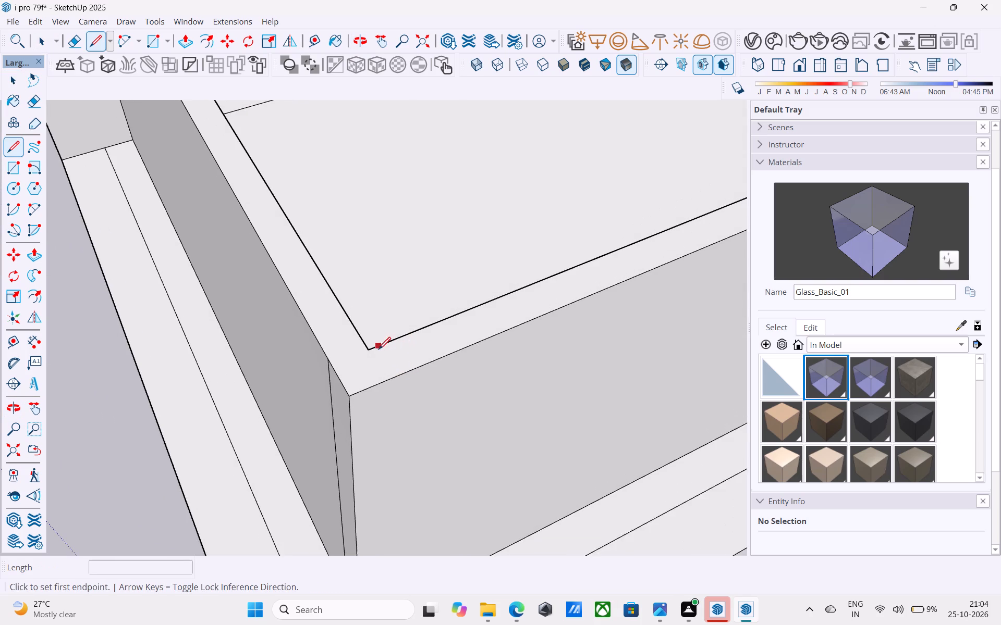
pyautogui.click(343, 398)
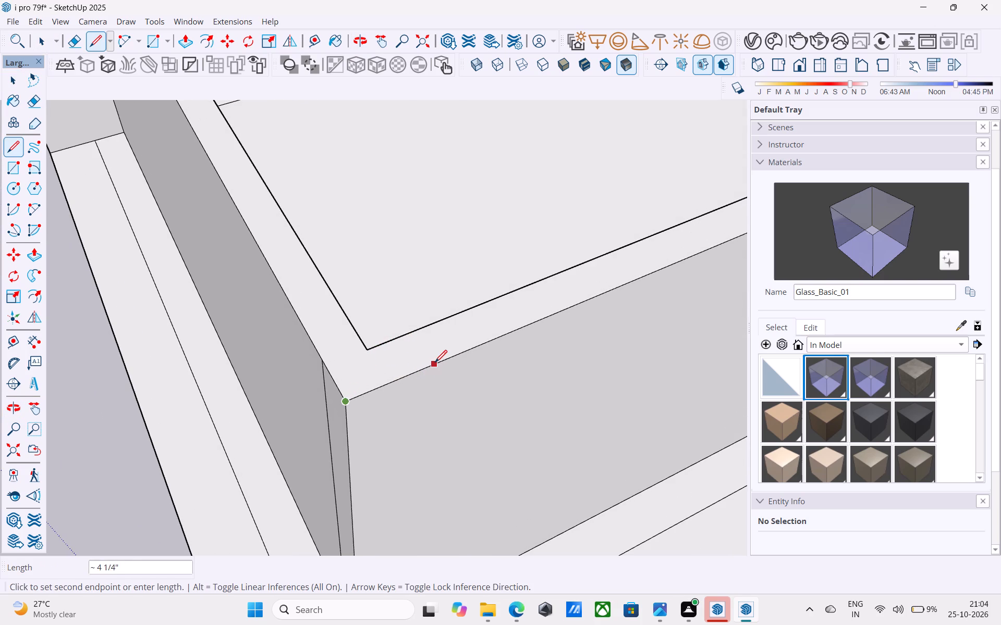
pyautogui.write('6"')
pyautogui.press('Return')
pyautogui.click(349, 405)
pyautogui.click(473, 346)
pyautogui.click(433, 324)
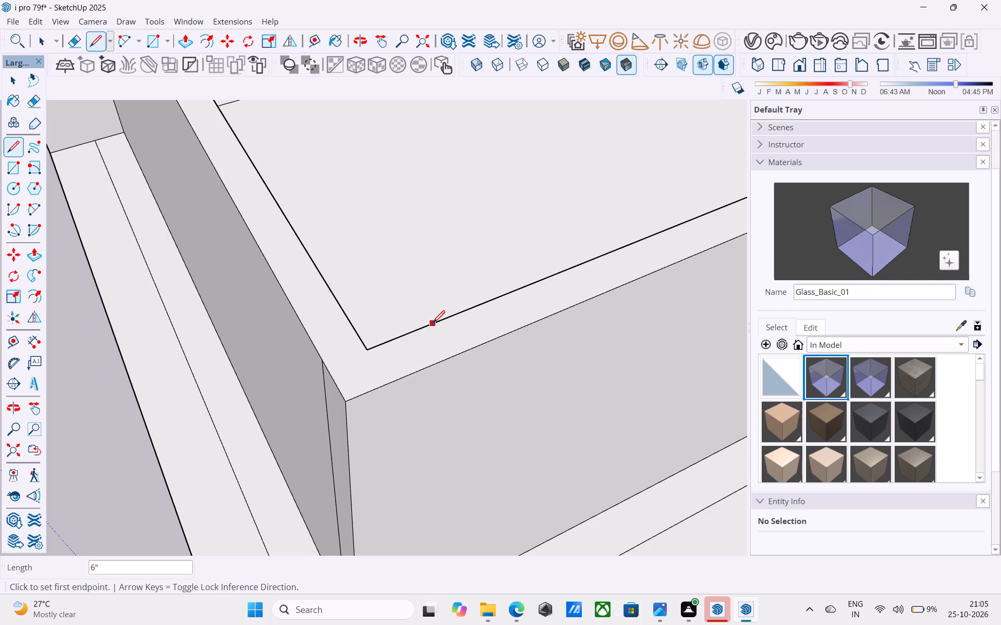
pyautogui.press('l')
pyautogui.click(468, 353)
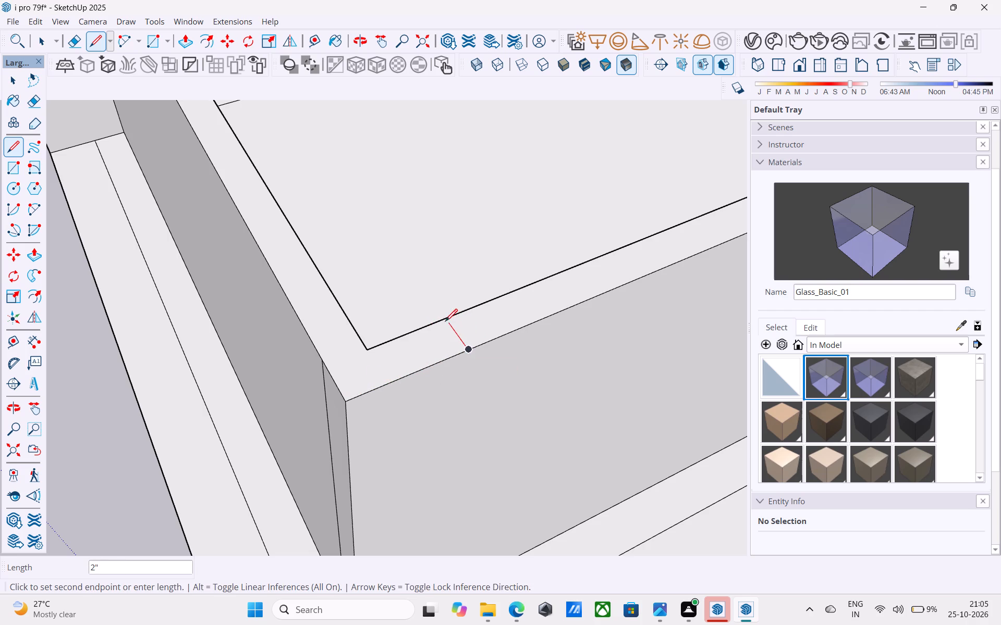
pyautogui.click(445, 321)
pyautogui.press('space')
# Draw a 2" line along the green axis across the top of the raised strip's side run, near the corner.
pyautogui.press('l')
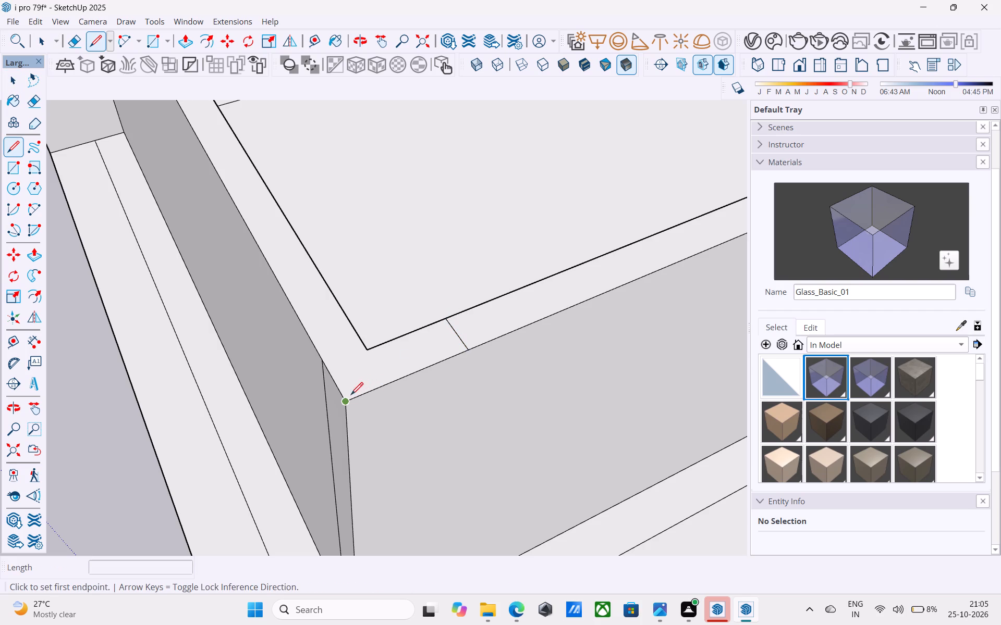
pyautogui.click(351, 396)
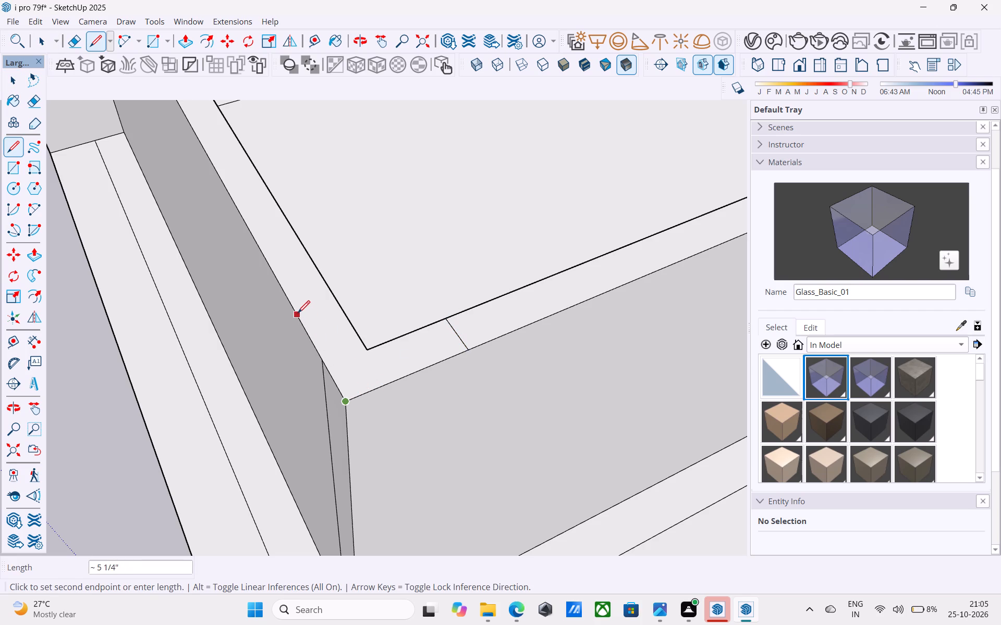
pyautogui.click(292, 304)
pyautogui.click(289, 304)
pyautogui.press('Left')
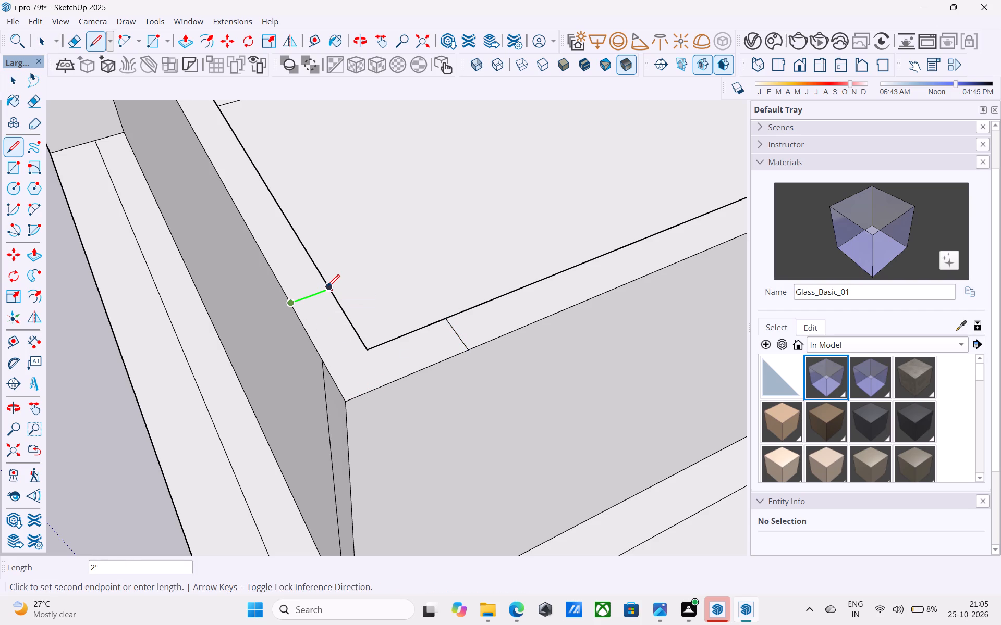
pyautogui.click(328, 289)
pyautogui.press('space')
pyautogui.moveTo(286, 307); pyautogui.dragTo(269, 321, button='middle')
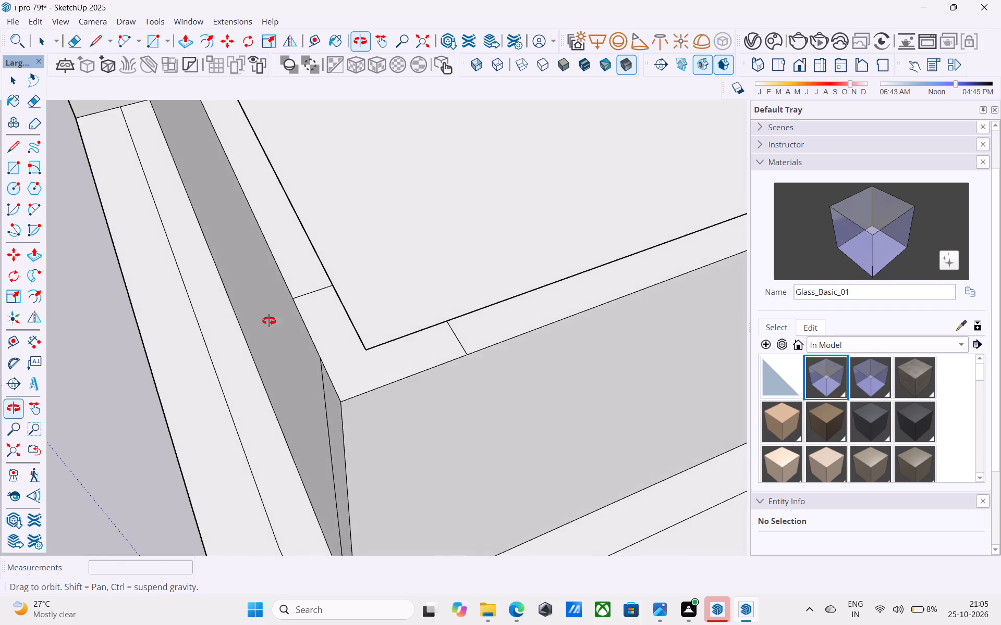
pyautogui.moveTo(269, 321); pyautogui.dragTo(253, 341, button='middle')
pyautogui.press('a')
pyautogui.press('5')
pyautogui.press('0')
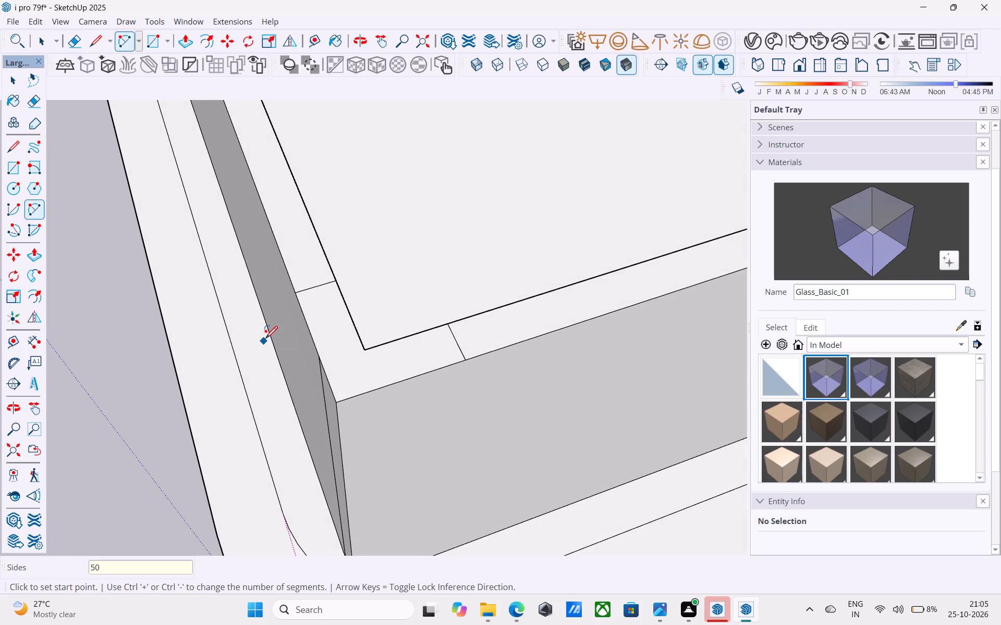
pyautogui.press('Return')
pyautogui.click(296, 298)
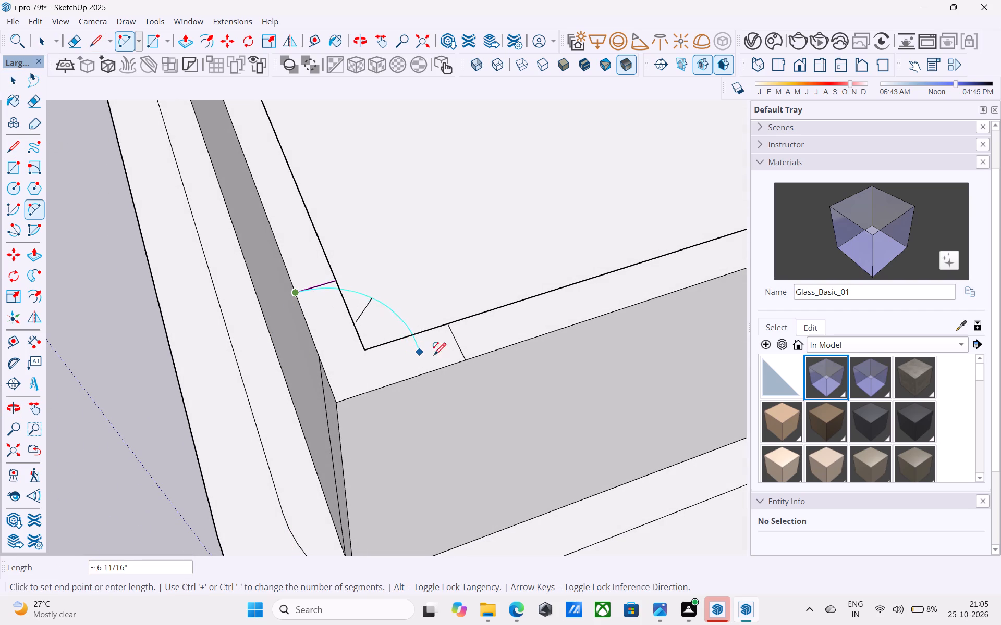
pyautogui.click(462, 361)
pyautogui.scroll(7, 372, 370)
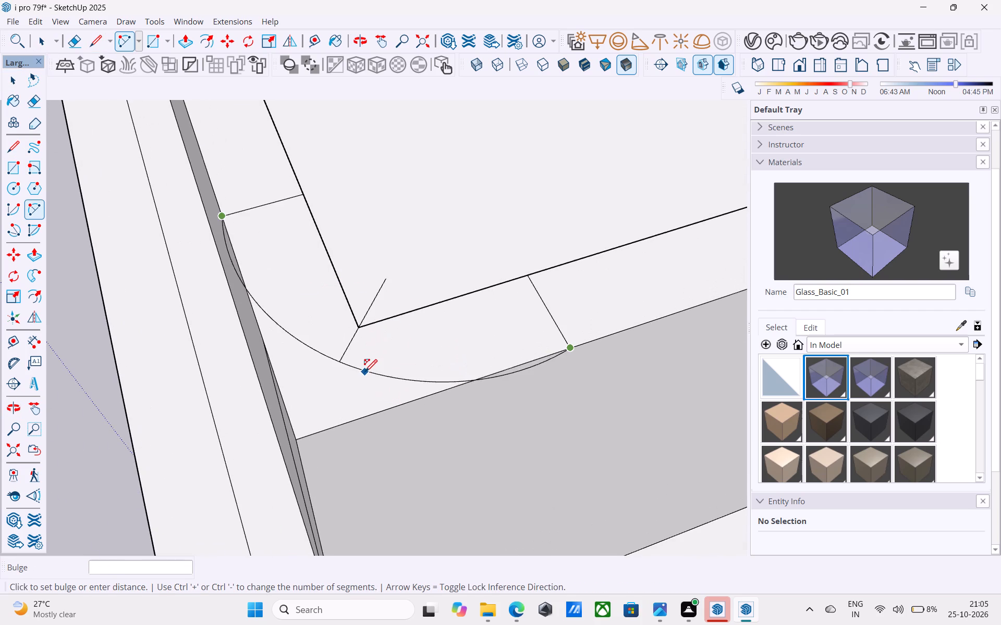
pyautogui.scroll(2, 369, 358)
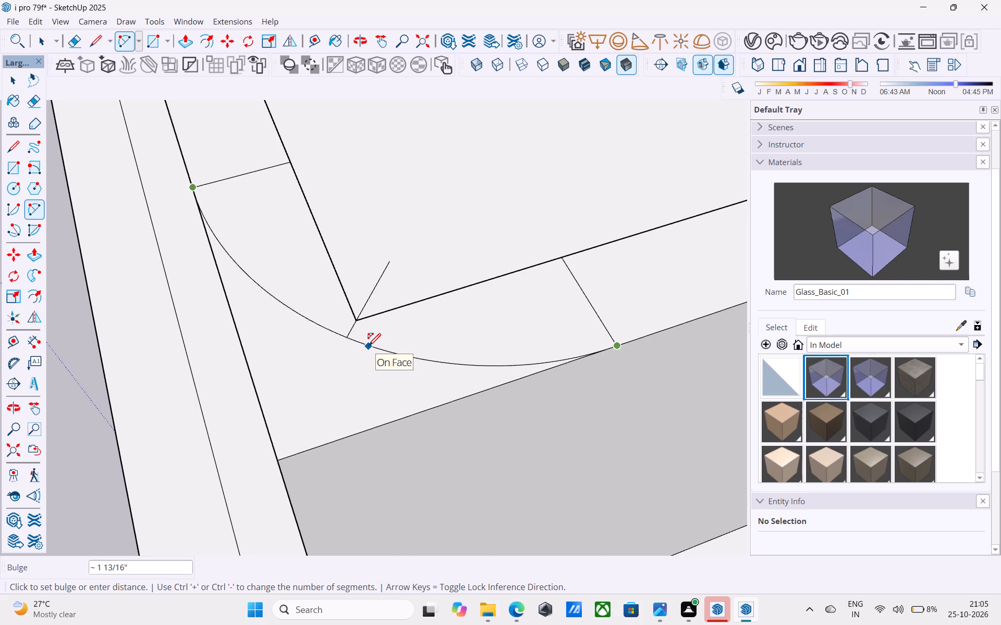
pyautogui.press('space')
# Mark 3" from the outer corner along the front top edge and draw a line across the raised strip's top there.
pyautogui.scroll(-5, 369, 347)
pyautogui.press('l')
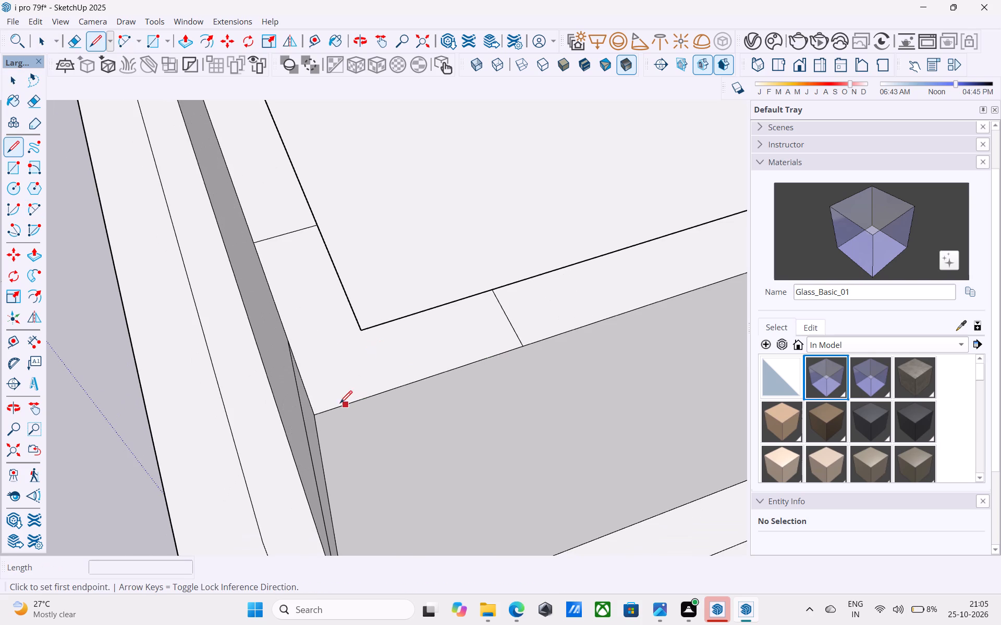
pyautogui.click(309, 415)
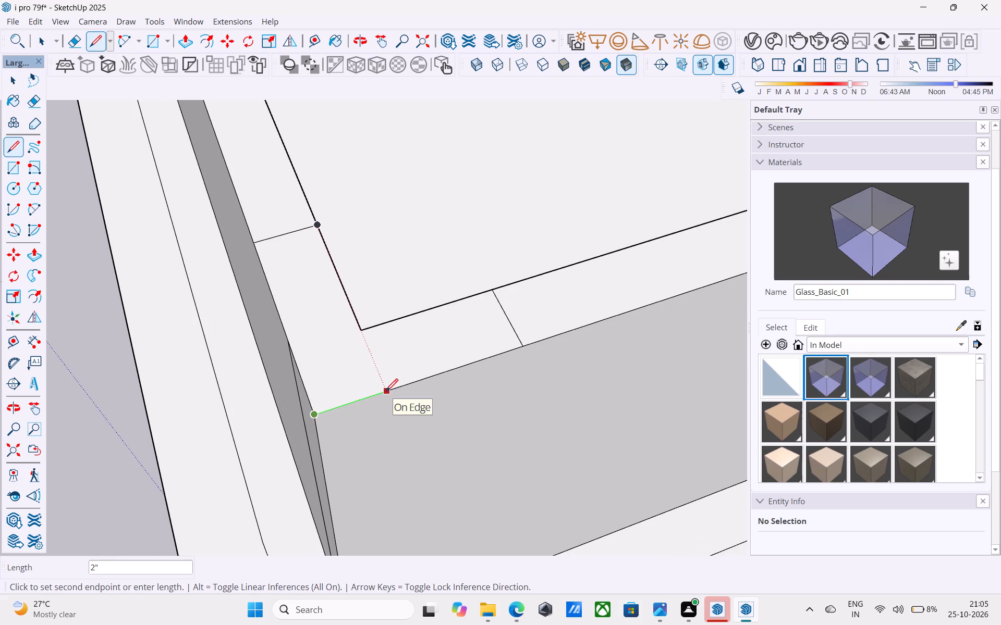
pyautogui.click(427, 377)
pyautogui.click(422, 379)
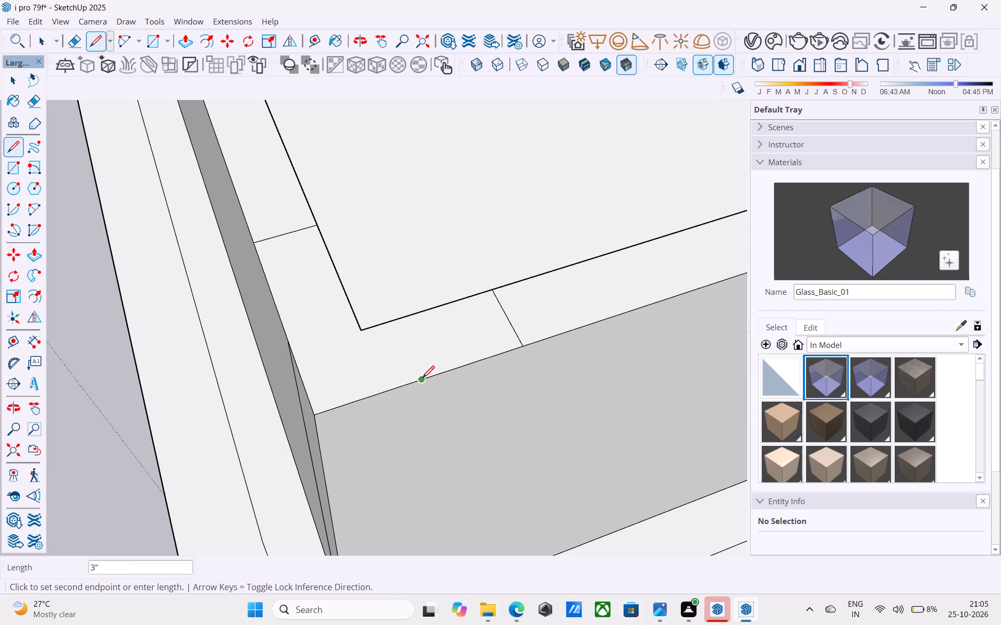
pyautogui.click(395, 321)
# Mark about 3" from the outer corner along the side run's top edge and draw a 2" line across the top there along the green axis.
pyautogui.click(315, 414)
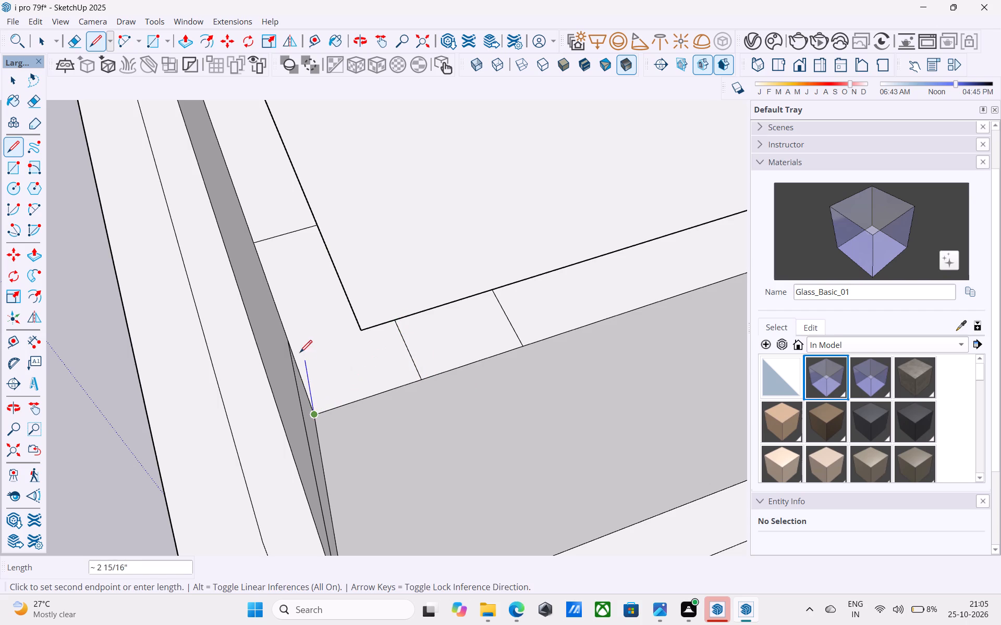
pyautogui.click(282, 322)
pyautogui.click(280, 322)
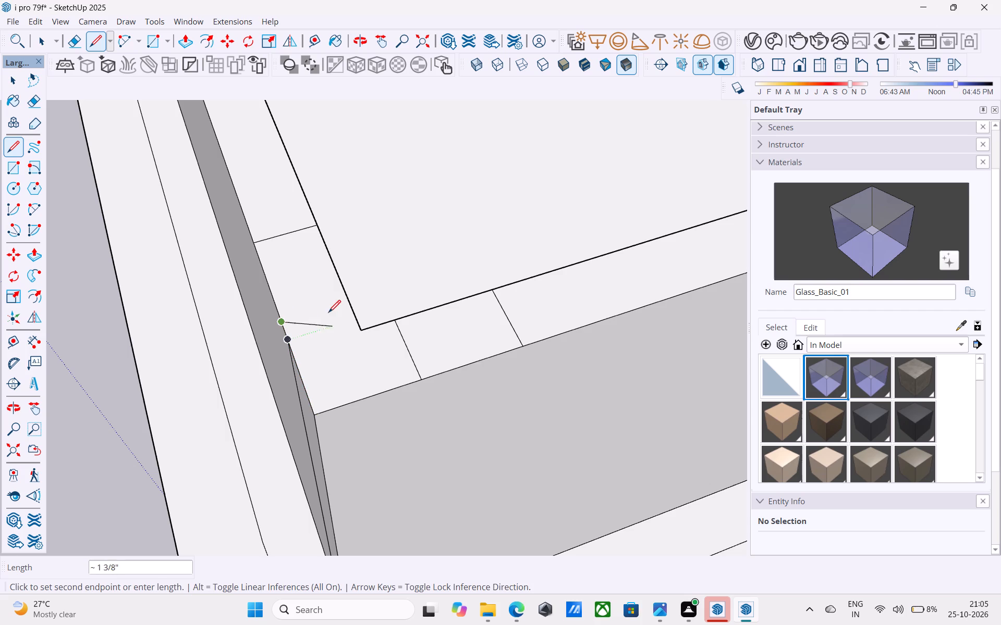
pyautogui.press('Left')
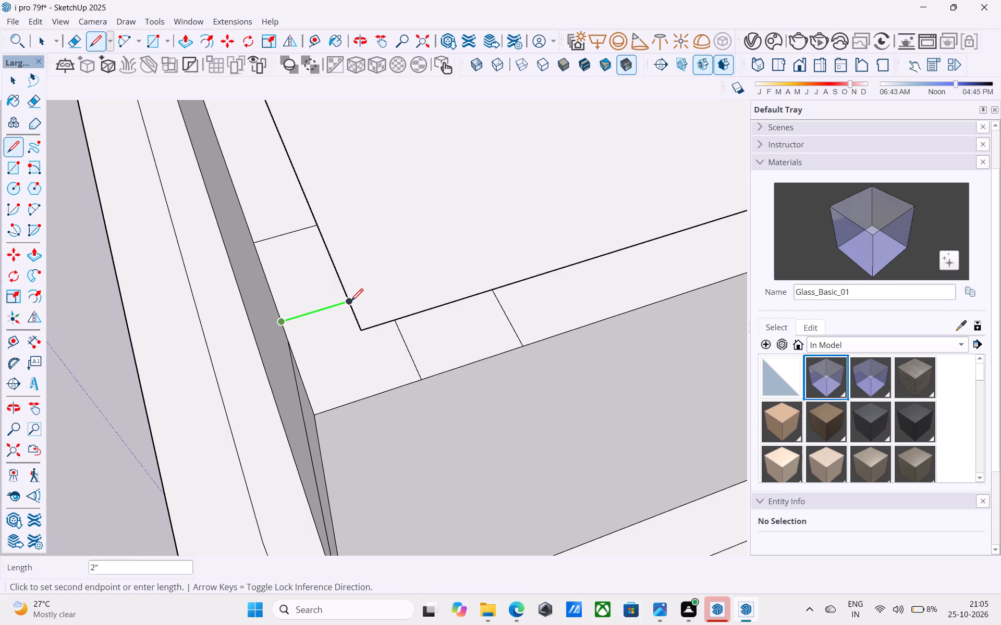
pyautogui.click(350, 302)
pyautogui.press('space')
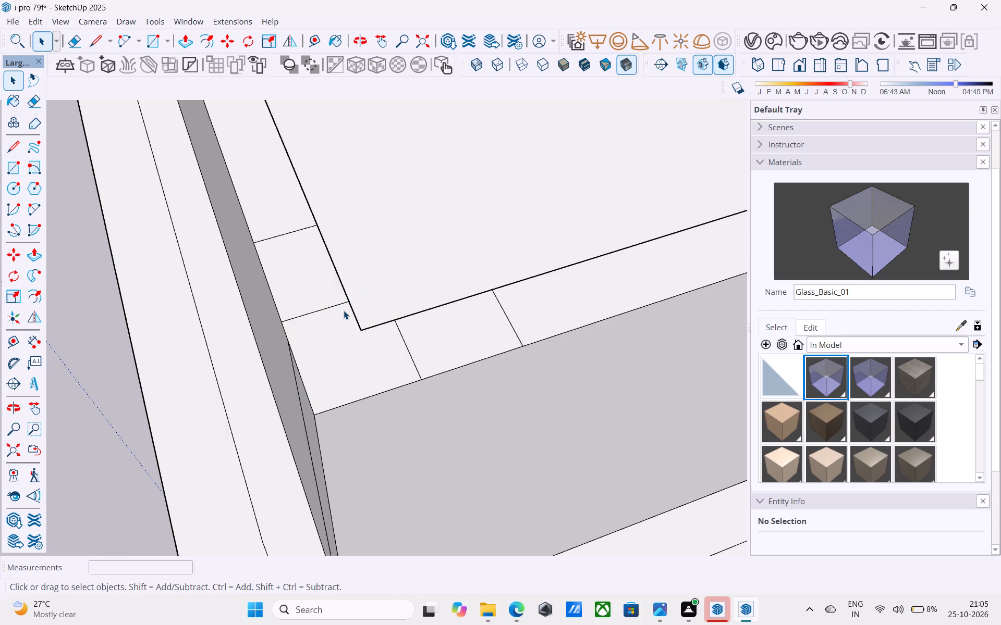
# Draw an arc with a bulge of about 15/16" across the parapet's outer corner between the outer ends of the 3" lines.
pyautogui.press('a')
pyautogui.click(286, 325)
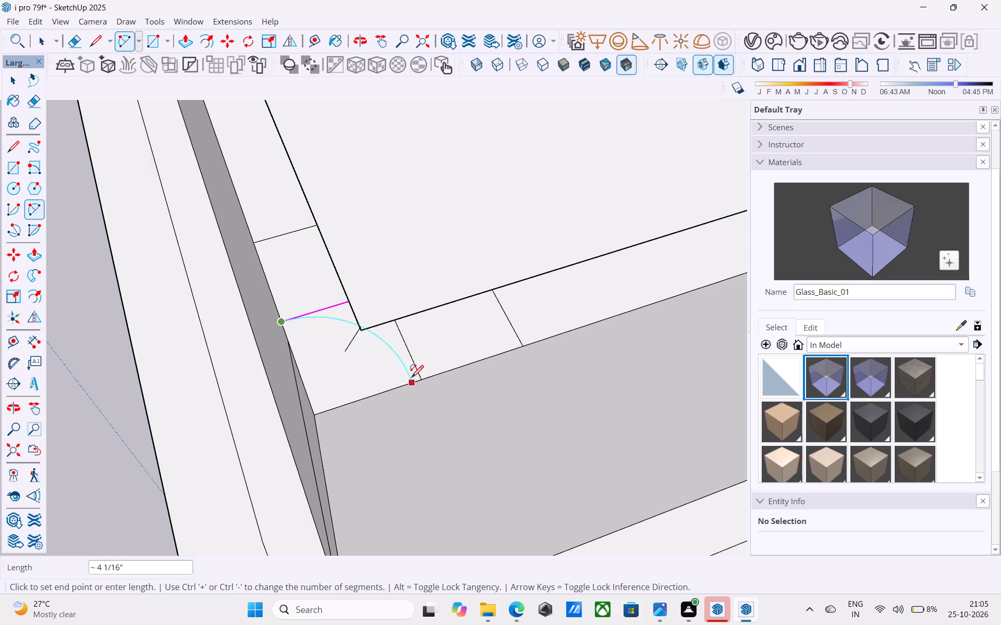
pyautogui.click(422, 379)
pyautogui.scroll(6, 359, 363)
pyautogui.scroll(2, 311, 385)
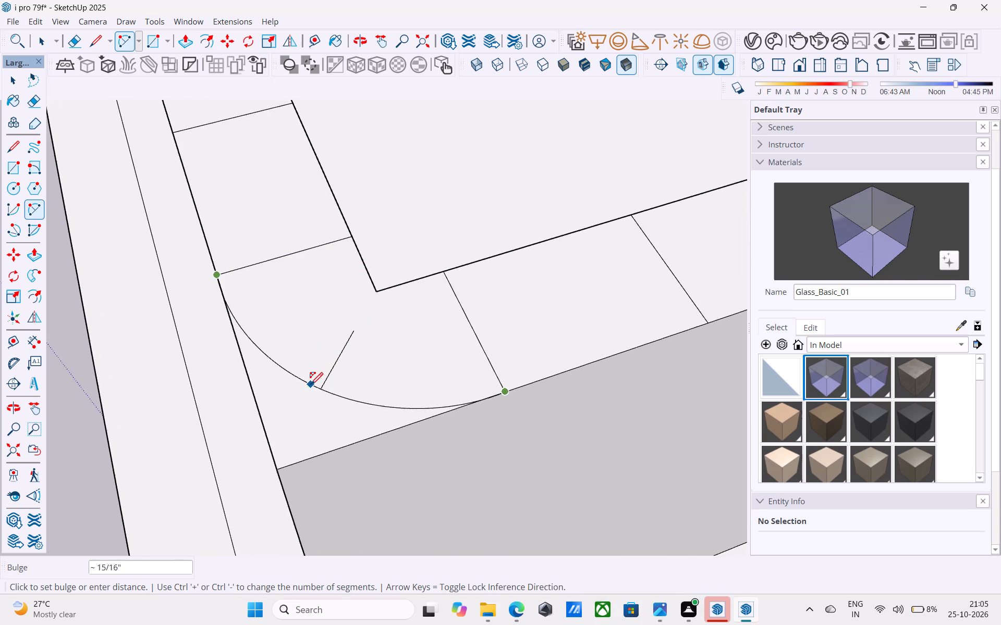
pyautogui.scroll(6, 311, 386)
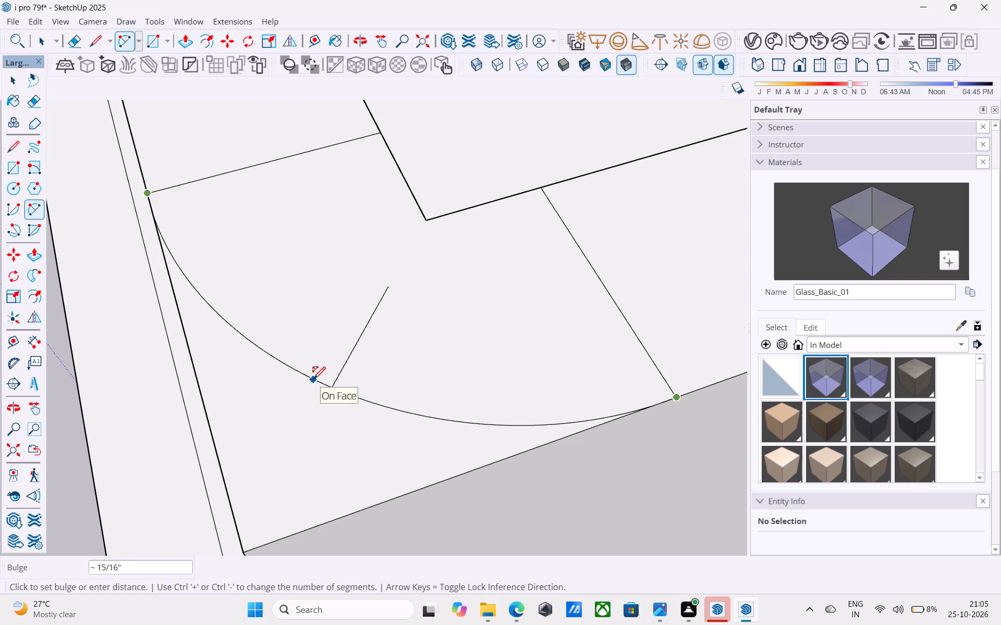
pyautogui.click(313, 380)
# Draw a tangent arc across the parapet's inner corner between the inner ends of the two lines nearest the corner, with a bulge of about 1/4".
pyautogui.scroll(-5, 314, 380)
pyautogui.moveTo(311, 389); pyautogui.dragTo(233, 457, button='middle')
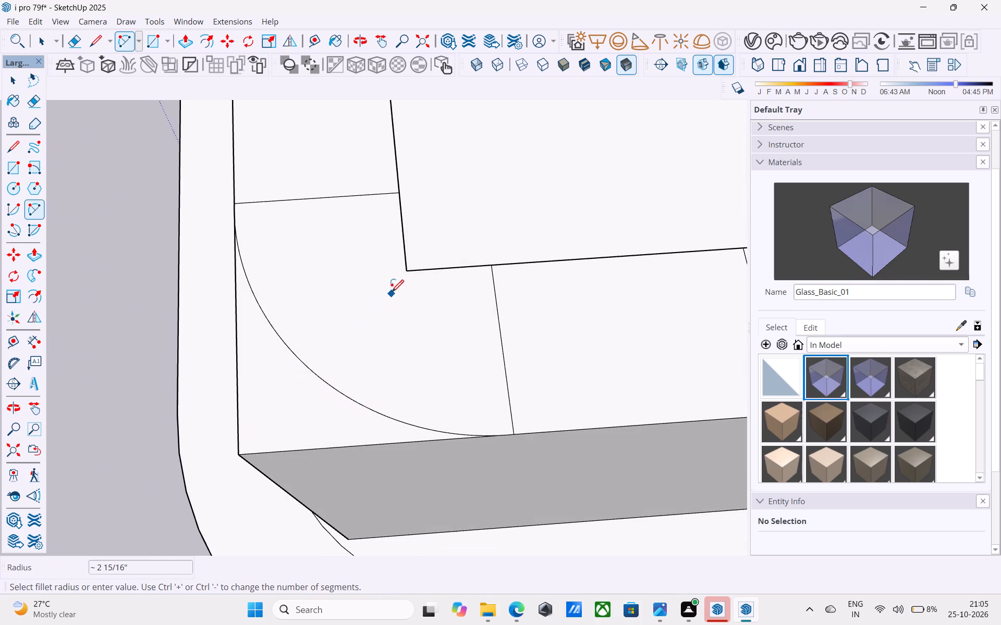
pyautogui.scroll(-11, 313, 263)
pyautogui.moveTo(305, 277); pyautogui.dragTo(246, 272, button='middle')
pyautogui.scroll(6, 324, 248)
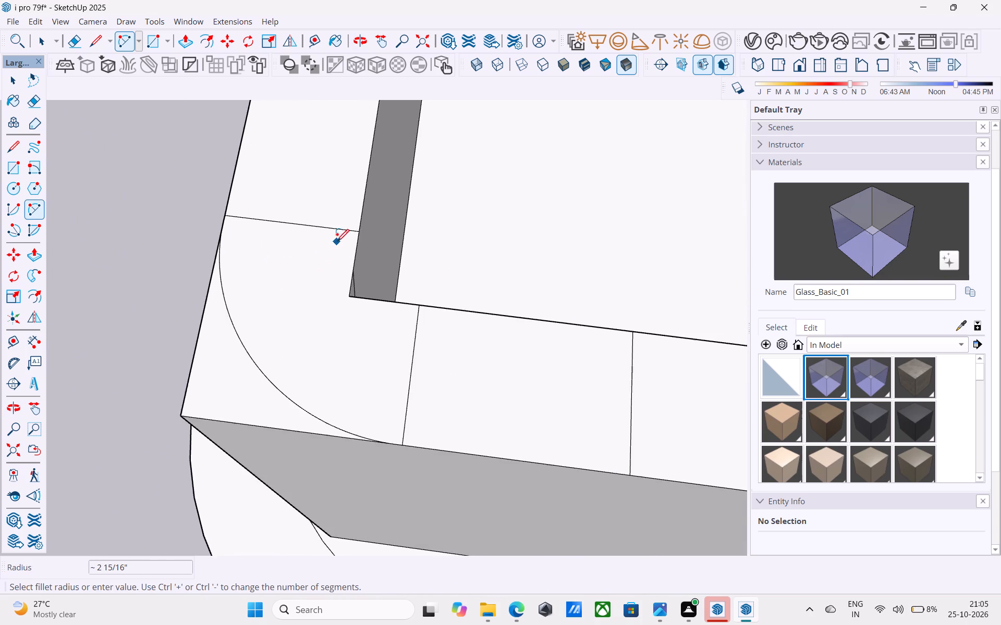
pyautogui.scroll(8, 337, 243)
pyautogui.click(365, 227)
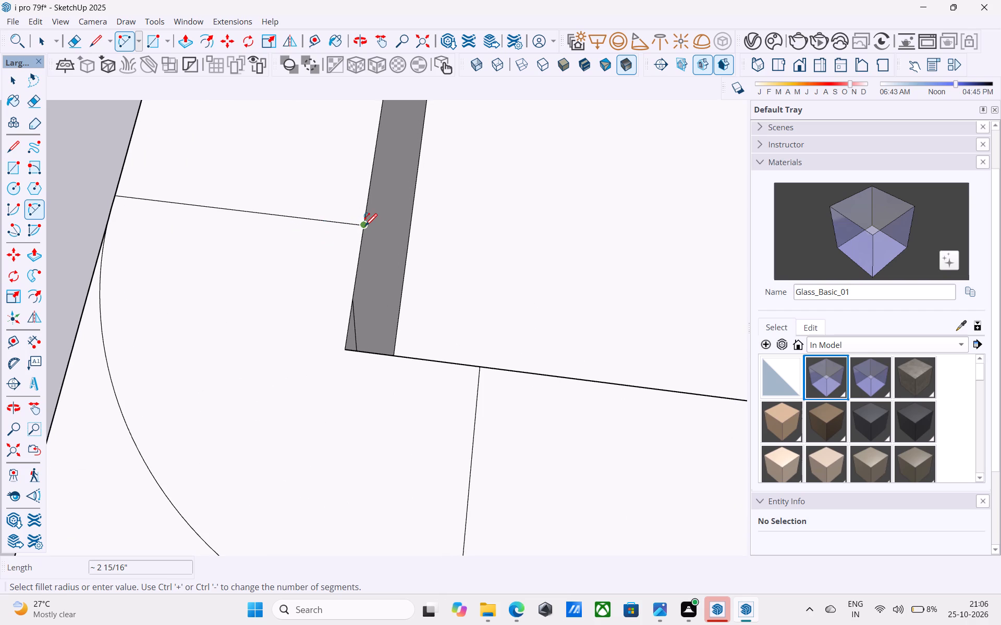
pyautogui.click(482, 366)
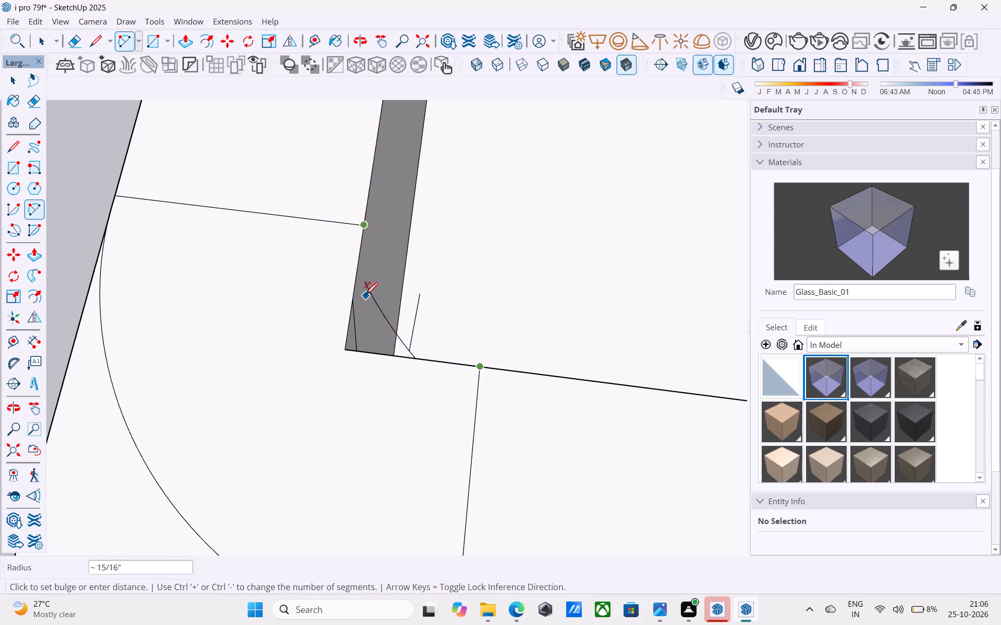
pyautogui.scroll(3, 364, 291)
pyautogui.scroll(6, 367, 203)
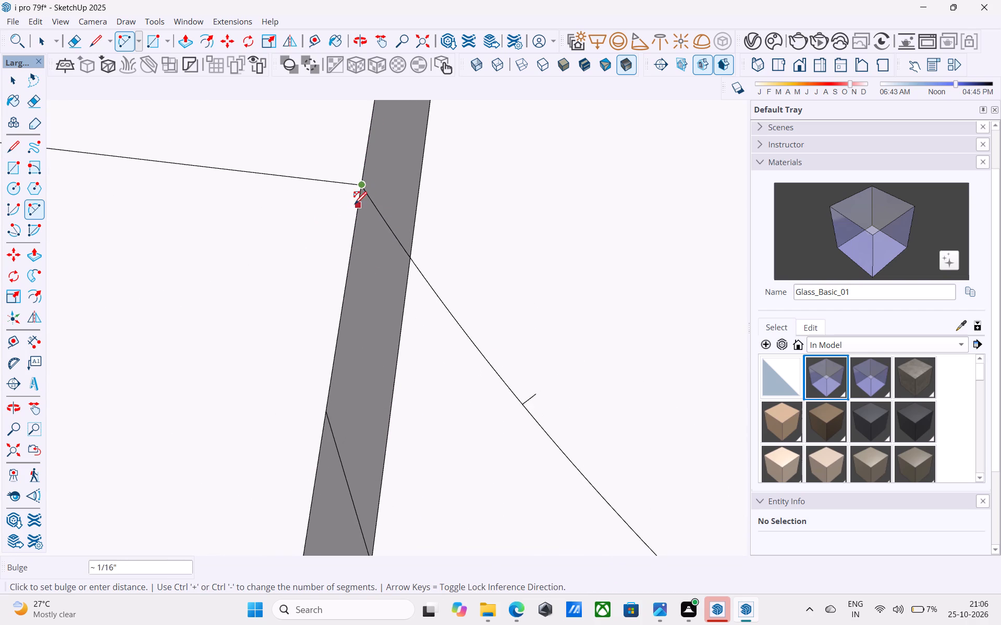
pyautogui.scroll(-4, 326, 250)
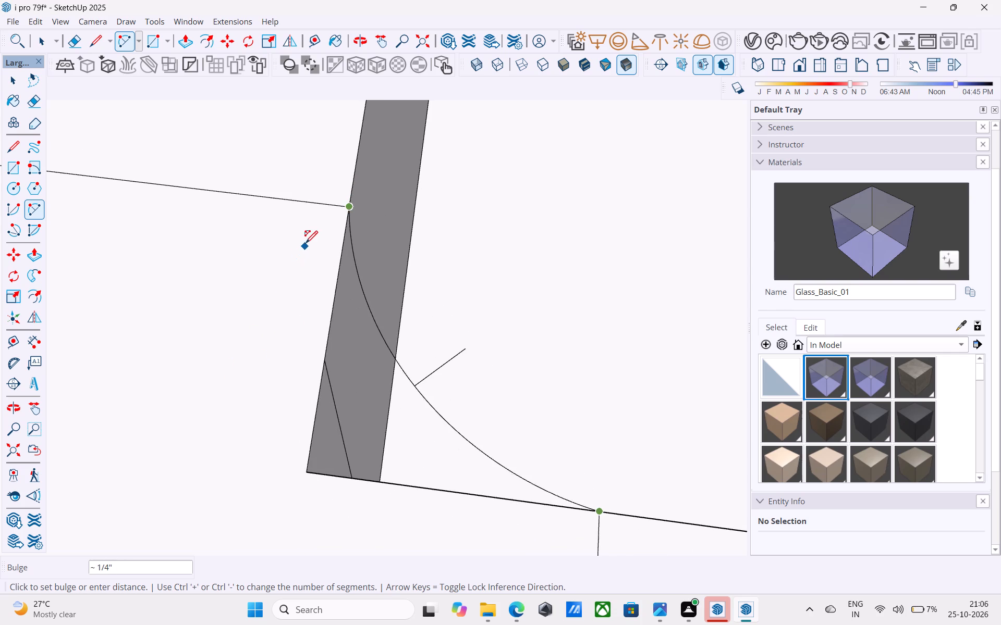
pyautogui.click(305, 243)
# Push/Pull the small face between the inner arc and the parapet's inner corner 3' down to the balcony floor, rounding the inner corner.
pyautogui.scroll(-4, 300, 254)
pyautogui.moveTo(300, 255); pyautogui.dragTo(299, 269, button='middle')
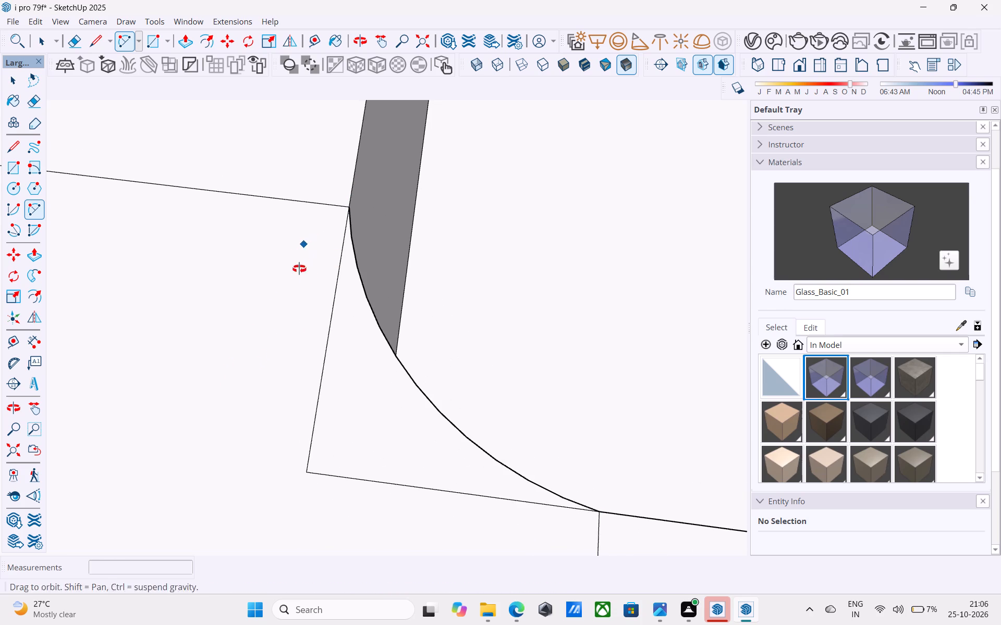
pyautogui.moveTo(299, 269); pyautogui.dragTo(299, 266, button='middle')
pyautogui.scroll(-20, 307, 296)
pyautogui.scroll(-1, 307, 296)
pyautogui.moveTo(385, 376); pyautogui.dragTo(146, 328, button='middle')
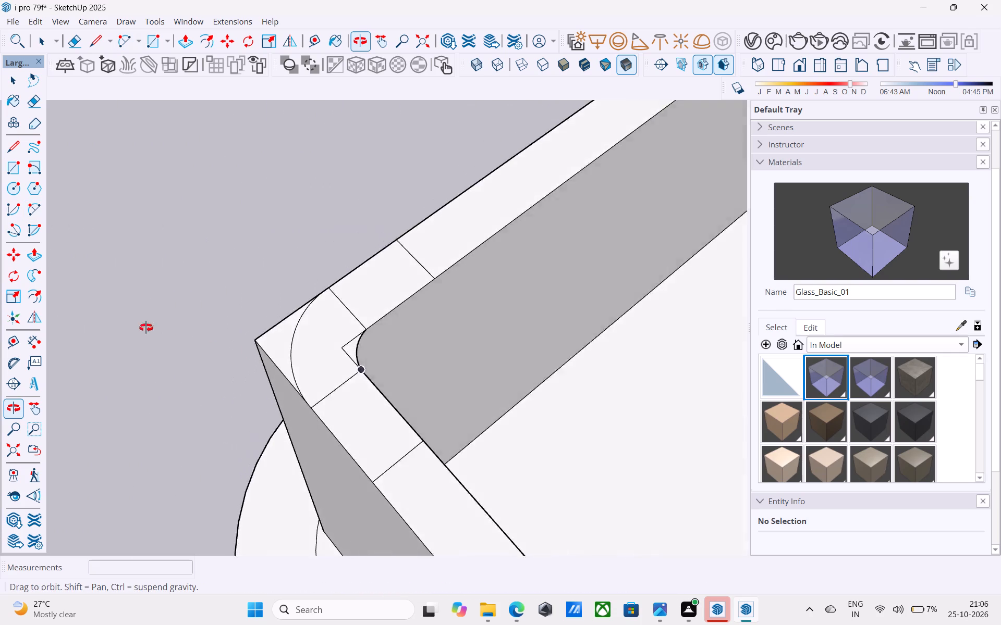
pyautogui.moveTo(146, 328); pyautogui.dragTo(127, 323, button='middle')
pyautogui.moveTo(296, 322); pyautogui.dragTo(141, 254, button='middle')
pyautogui.scroll(4, 346, 358)
pyautogui.press('space')
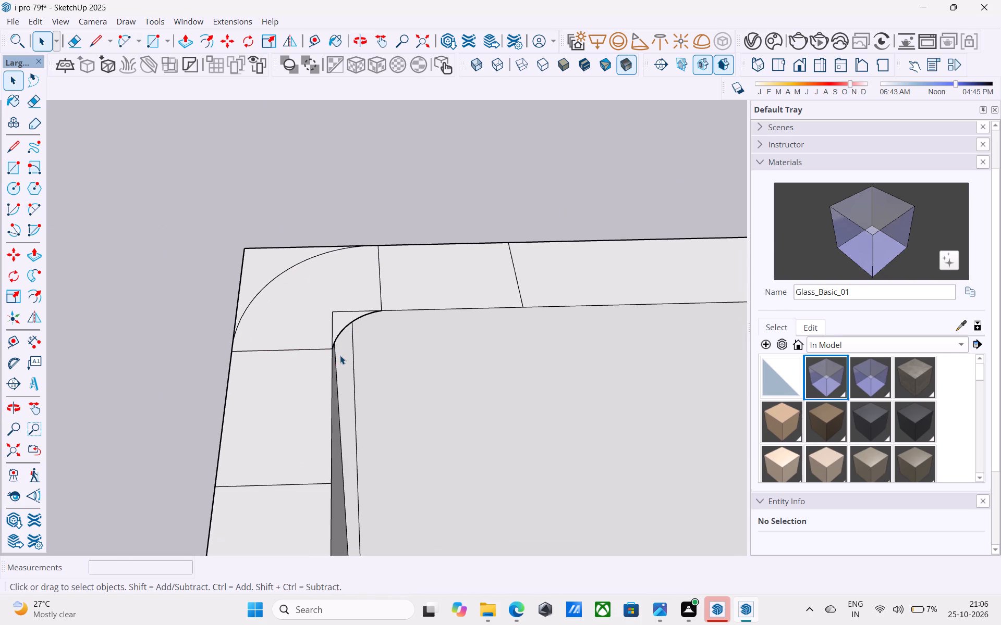
pyautogui.scroll(-1, 340, 355)
pyautogui.moveTo(340, 355); pyautogui.dragTo(290, 256, button='middle')
pyautogui.scroll(9, 332, 383)
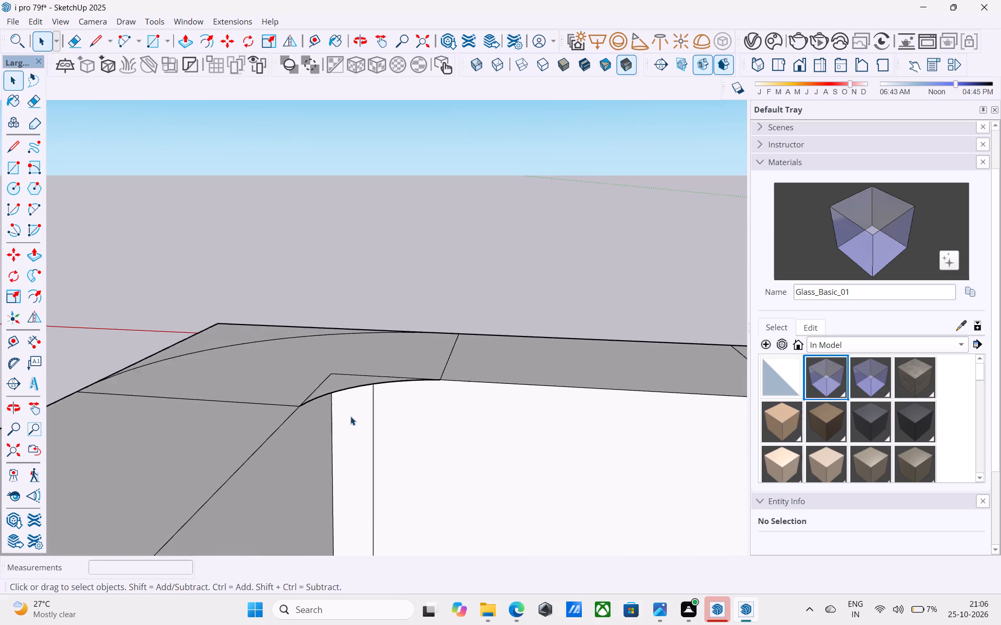
pyautogui.moveTo(351, 420); pyautogui.dragTo(323, 279, button='middle')
pyautogui.click(322, 312)
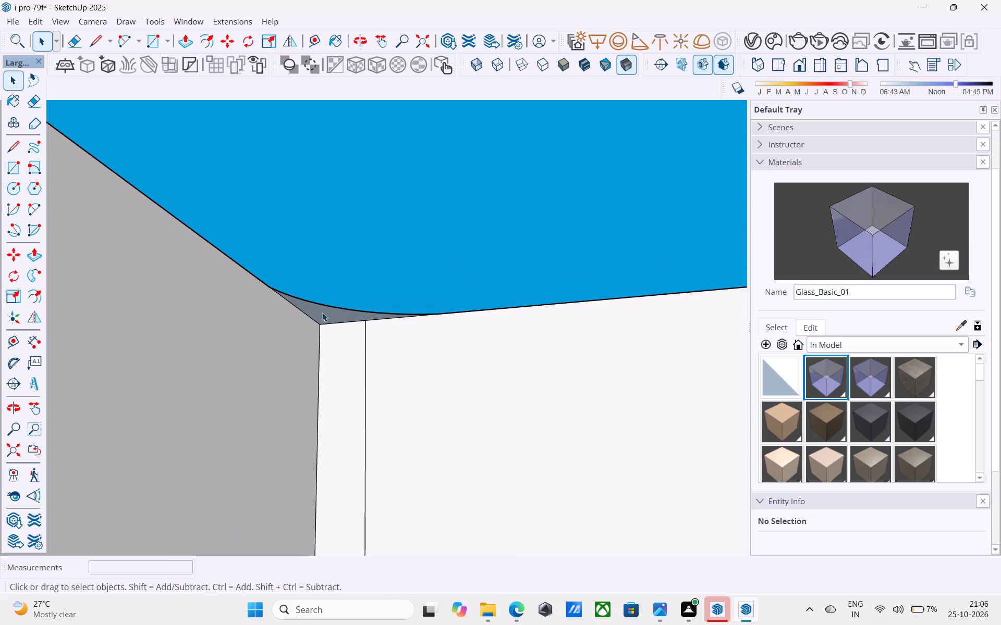
pyautogui.press('p')
pyautogui.click(322, 312)
pyautogui.scroll(-6, 327, 351)
pyautogui.moveTo(321, 356); pyautogui.dragTo(349, 514, button='middle')
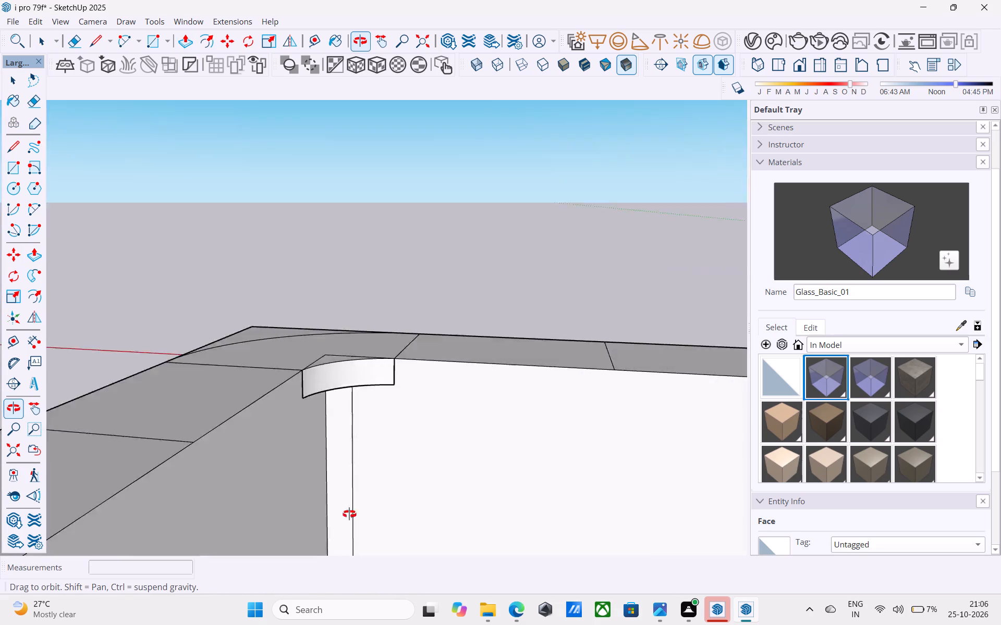
pyautogui.moveTo(349, 514); pyautogui.dragTo(362, 554, button='middle')
pyautogui.middleClick(362, 554)
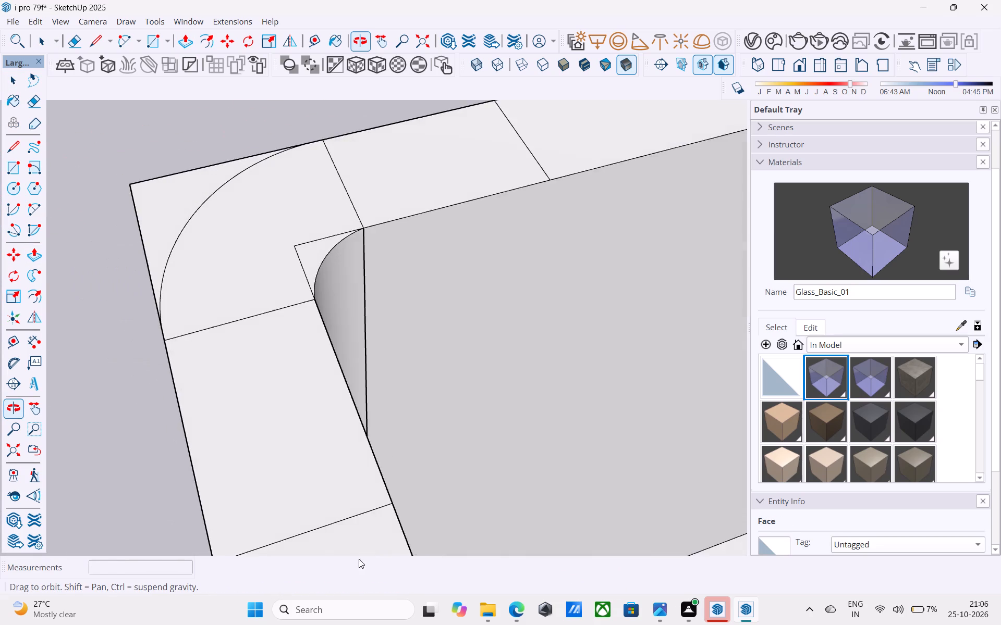
pyautogui.scroll(-4, 475, 392)
pyautogui.moveTo(477, 392); pyautogui.dragTo(582, 449, button='middle')
pyautogui.middleClick(582, 449)
pyautogui.scroll(1, 582, 449)
pyautogui.click(583, 375)
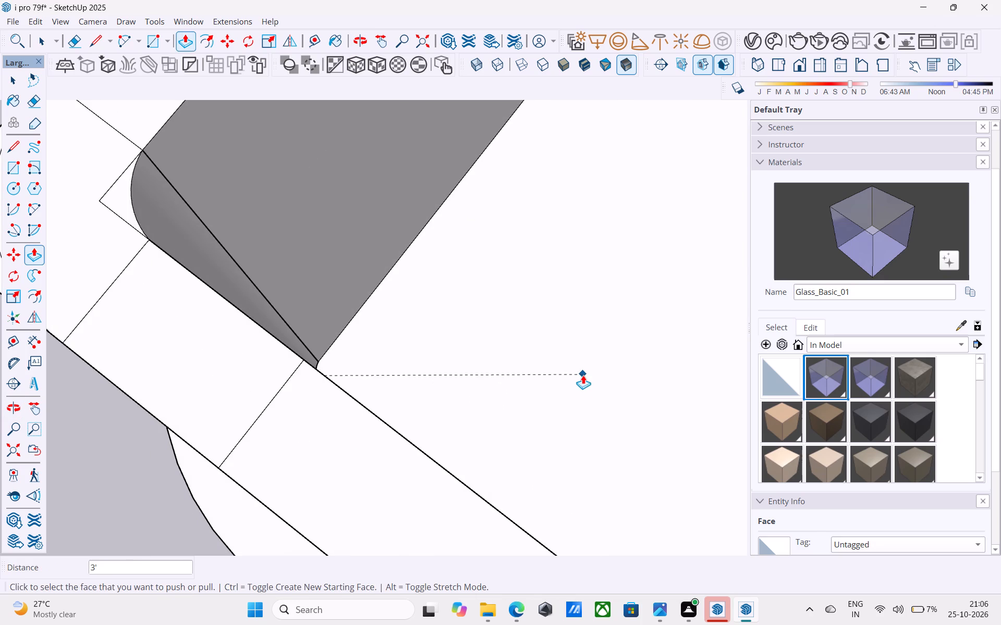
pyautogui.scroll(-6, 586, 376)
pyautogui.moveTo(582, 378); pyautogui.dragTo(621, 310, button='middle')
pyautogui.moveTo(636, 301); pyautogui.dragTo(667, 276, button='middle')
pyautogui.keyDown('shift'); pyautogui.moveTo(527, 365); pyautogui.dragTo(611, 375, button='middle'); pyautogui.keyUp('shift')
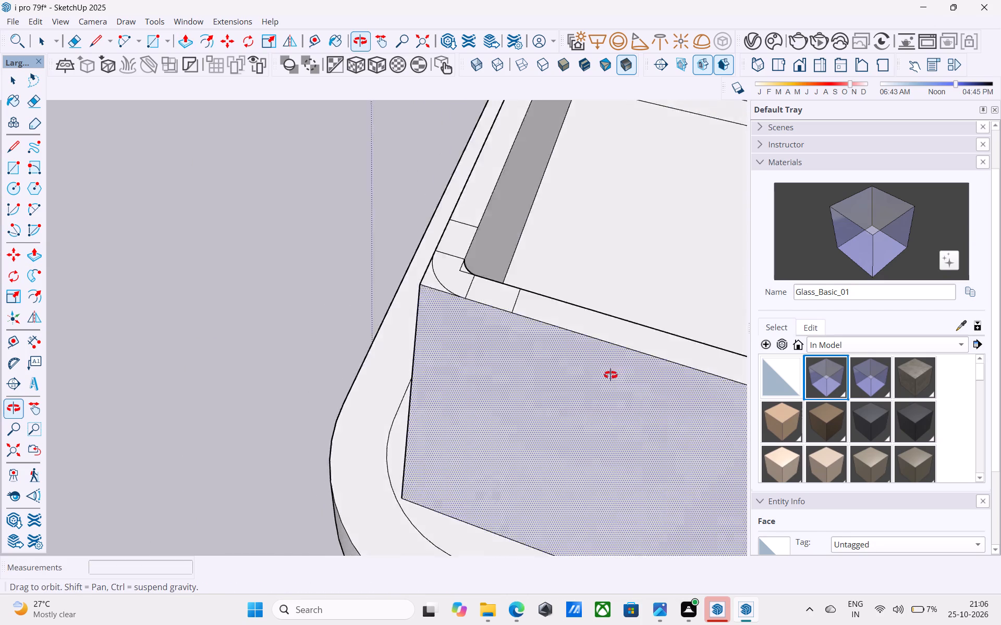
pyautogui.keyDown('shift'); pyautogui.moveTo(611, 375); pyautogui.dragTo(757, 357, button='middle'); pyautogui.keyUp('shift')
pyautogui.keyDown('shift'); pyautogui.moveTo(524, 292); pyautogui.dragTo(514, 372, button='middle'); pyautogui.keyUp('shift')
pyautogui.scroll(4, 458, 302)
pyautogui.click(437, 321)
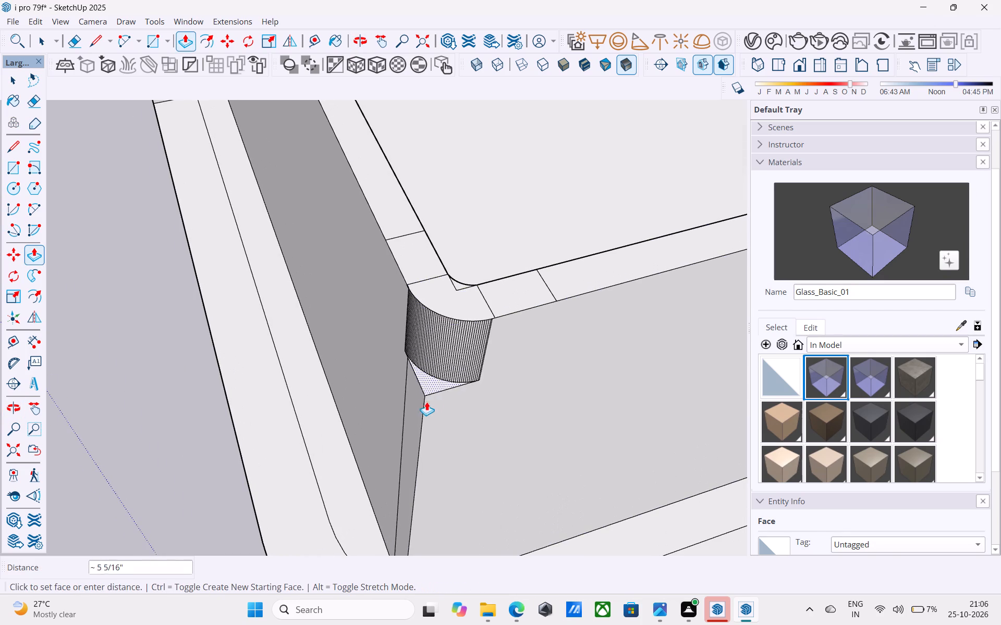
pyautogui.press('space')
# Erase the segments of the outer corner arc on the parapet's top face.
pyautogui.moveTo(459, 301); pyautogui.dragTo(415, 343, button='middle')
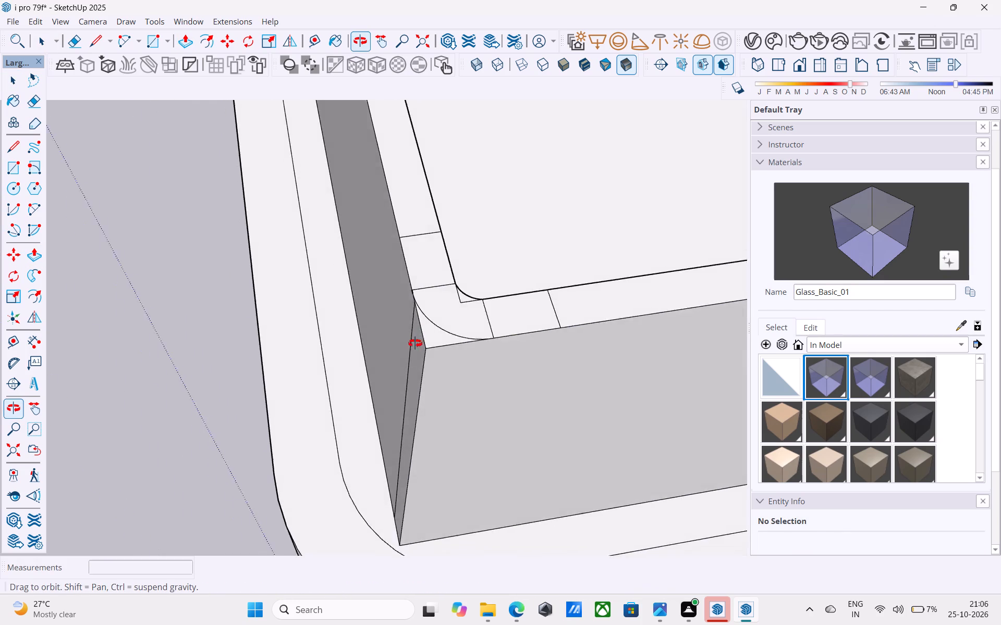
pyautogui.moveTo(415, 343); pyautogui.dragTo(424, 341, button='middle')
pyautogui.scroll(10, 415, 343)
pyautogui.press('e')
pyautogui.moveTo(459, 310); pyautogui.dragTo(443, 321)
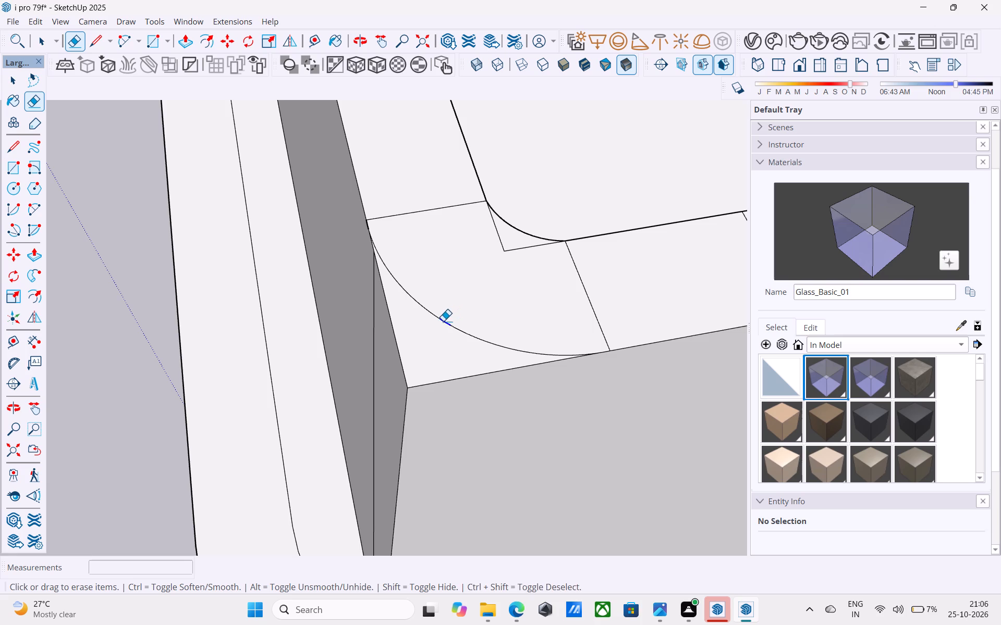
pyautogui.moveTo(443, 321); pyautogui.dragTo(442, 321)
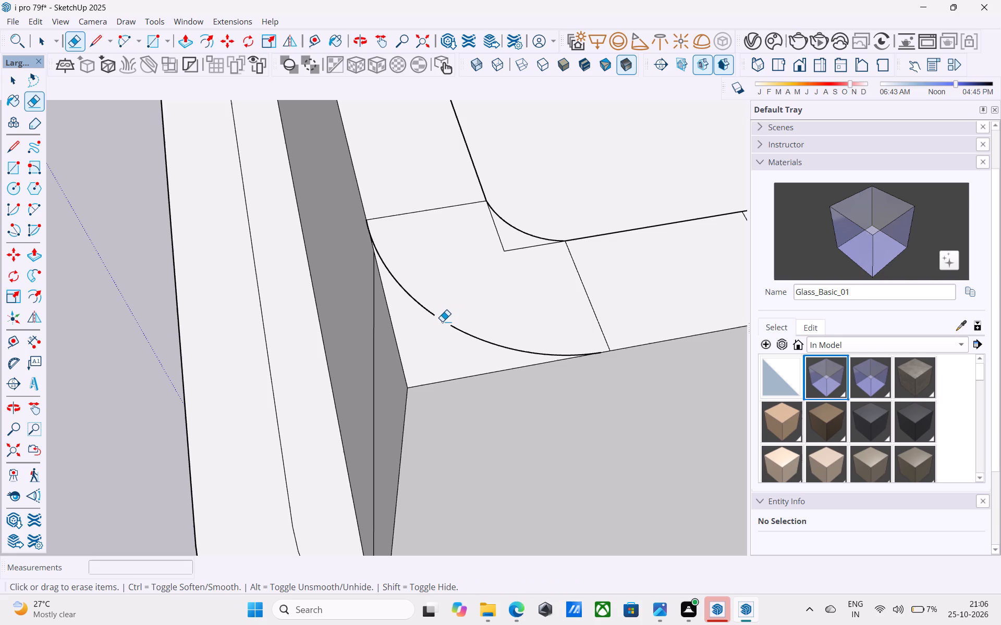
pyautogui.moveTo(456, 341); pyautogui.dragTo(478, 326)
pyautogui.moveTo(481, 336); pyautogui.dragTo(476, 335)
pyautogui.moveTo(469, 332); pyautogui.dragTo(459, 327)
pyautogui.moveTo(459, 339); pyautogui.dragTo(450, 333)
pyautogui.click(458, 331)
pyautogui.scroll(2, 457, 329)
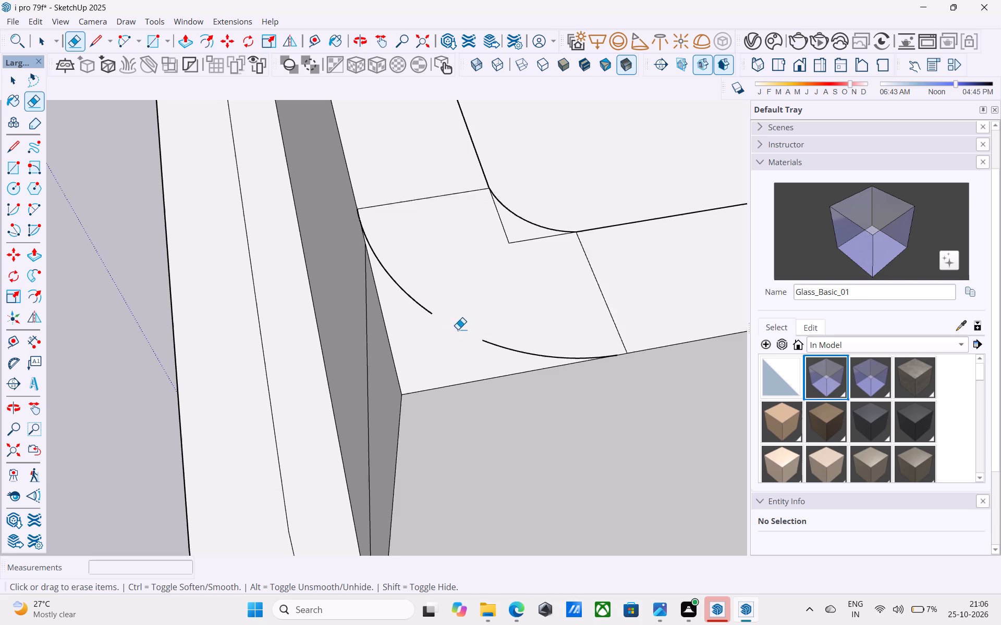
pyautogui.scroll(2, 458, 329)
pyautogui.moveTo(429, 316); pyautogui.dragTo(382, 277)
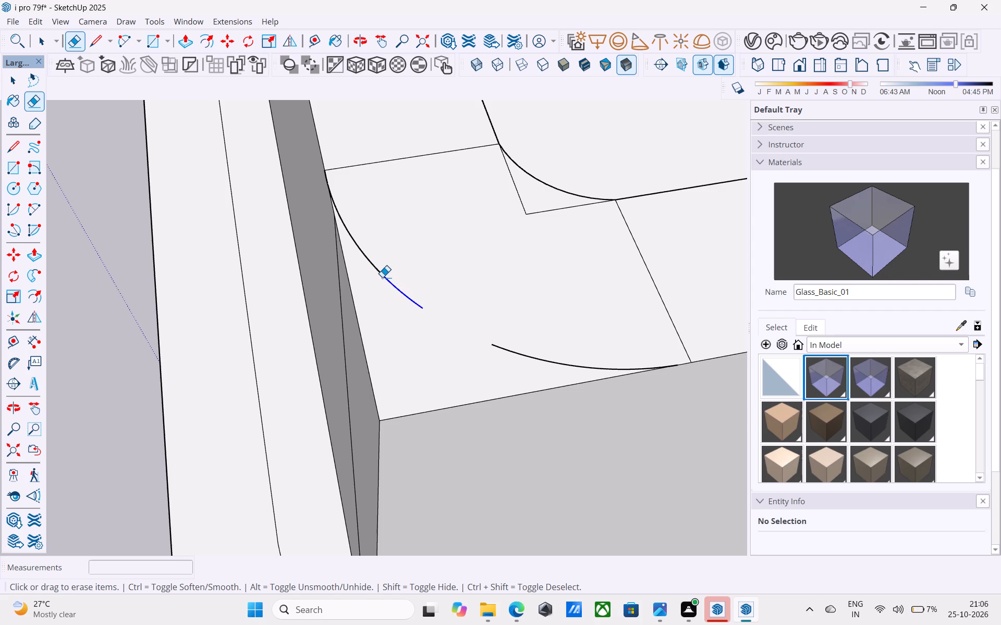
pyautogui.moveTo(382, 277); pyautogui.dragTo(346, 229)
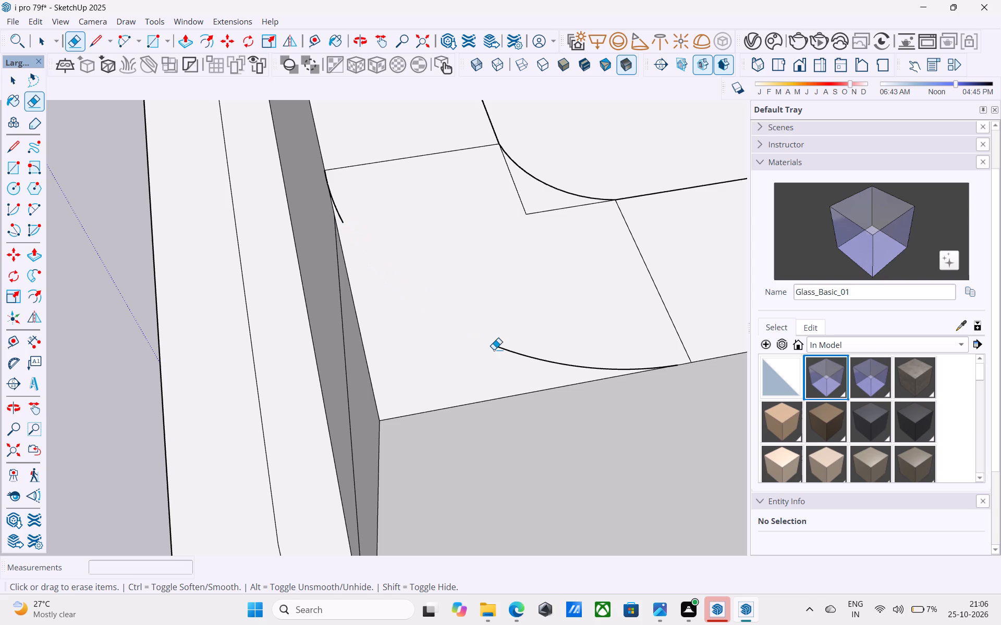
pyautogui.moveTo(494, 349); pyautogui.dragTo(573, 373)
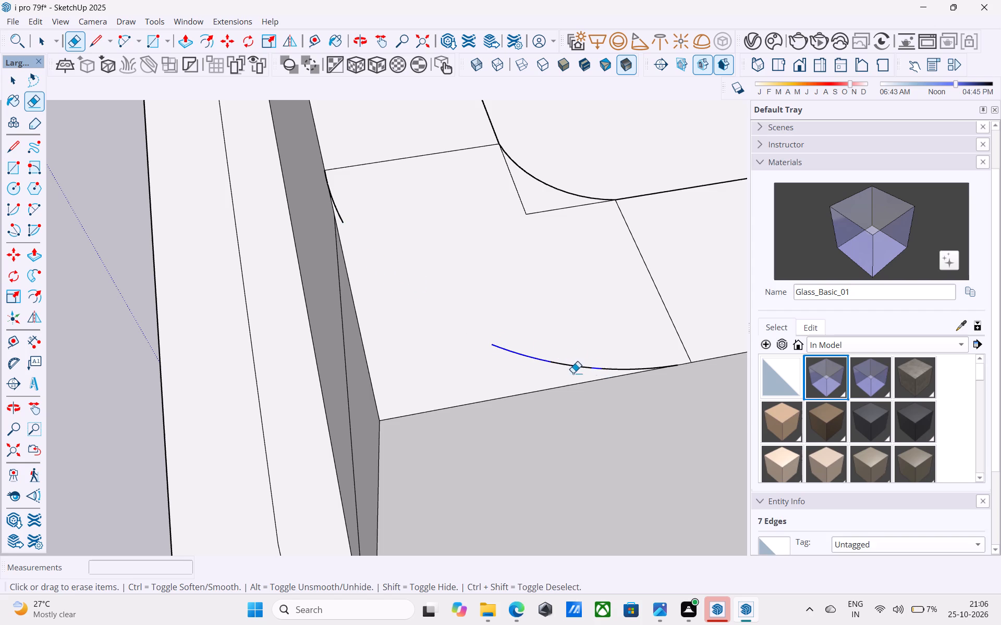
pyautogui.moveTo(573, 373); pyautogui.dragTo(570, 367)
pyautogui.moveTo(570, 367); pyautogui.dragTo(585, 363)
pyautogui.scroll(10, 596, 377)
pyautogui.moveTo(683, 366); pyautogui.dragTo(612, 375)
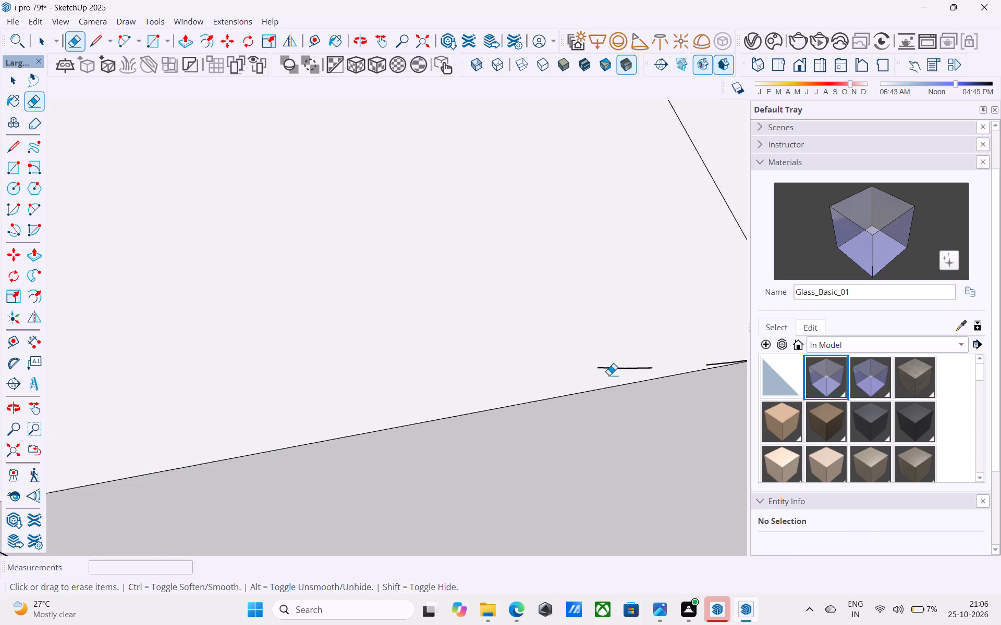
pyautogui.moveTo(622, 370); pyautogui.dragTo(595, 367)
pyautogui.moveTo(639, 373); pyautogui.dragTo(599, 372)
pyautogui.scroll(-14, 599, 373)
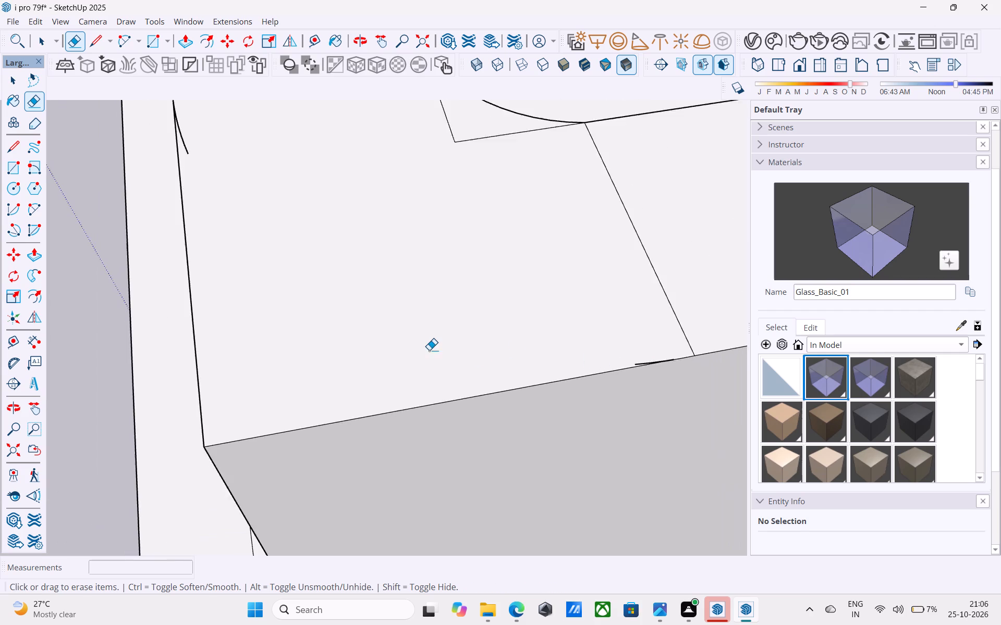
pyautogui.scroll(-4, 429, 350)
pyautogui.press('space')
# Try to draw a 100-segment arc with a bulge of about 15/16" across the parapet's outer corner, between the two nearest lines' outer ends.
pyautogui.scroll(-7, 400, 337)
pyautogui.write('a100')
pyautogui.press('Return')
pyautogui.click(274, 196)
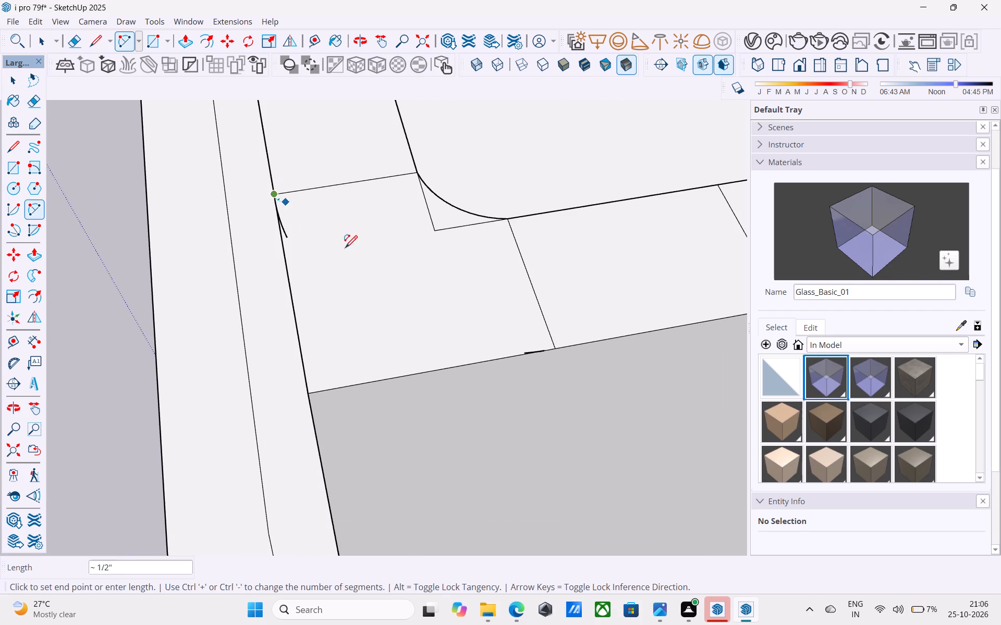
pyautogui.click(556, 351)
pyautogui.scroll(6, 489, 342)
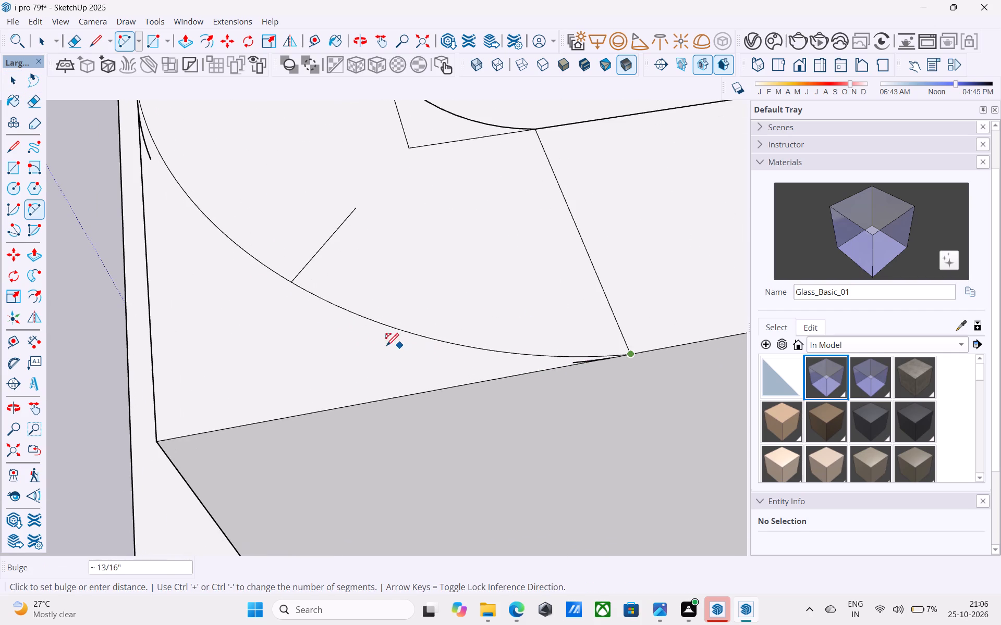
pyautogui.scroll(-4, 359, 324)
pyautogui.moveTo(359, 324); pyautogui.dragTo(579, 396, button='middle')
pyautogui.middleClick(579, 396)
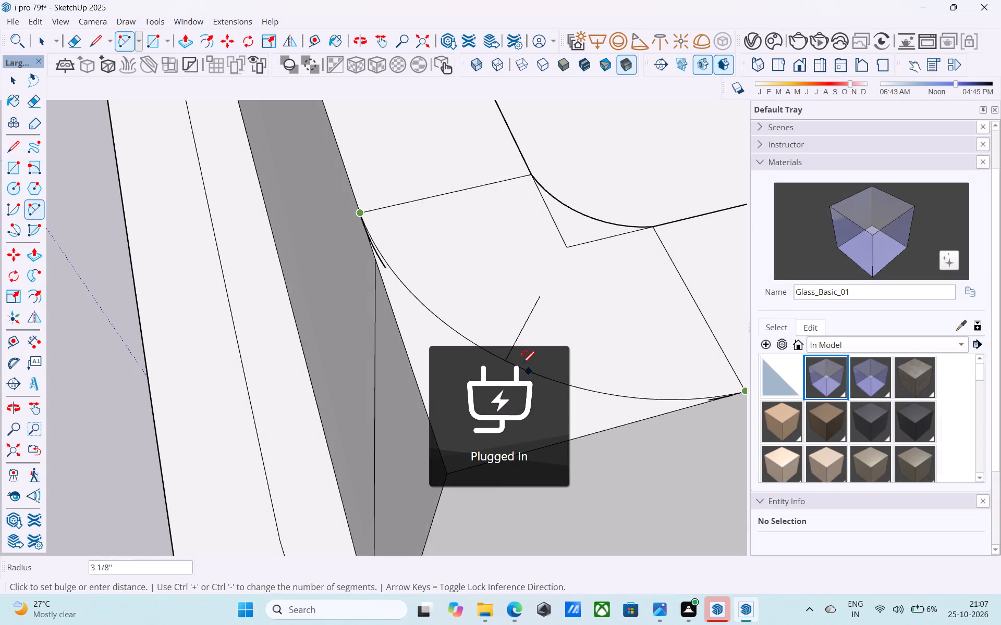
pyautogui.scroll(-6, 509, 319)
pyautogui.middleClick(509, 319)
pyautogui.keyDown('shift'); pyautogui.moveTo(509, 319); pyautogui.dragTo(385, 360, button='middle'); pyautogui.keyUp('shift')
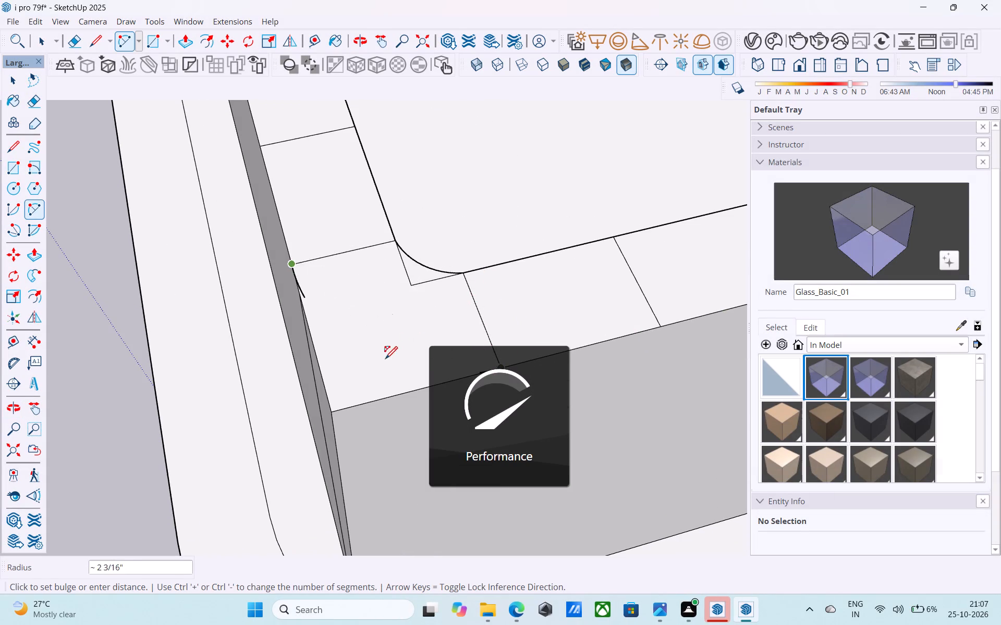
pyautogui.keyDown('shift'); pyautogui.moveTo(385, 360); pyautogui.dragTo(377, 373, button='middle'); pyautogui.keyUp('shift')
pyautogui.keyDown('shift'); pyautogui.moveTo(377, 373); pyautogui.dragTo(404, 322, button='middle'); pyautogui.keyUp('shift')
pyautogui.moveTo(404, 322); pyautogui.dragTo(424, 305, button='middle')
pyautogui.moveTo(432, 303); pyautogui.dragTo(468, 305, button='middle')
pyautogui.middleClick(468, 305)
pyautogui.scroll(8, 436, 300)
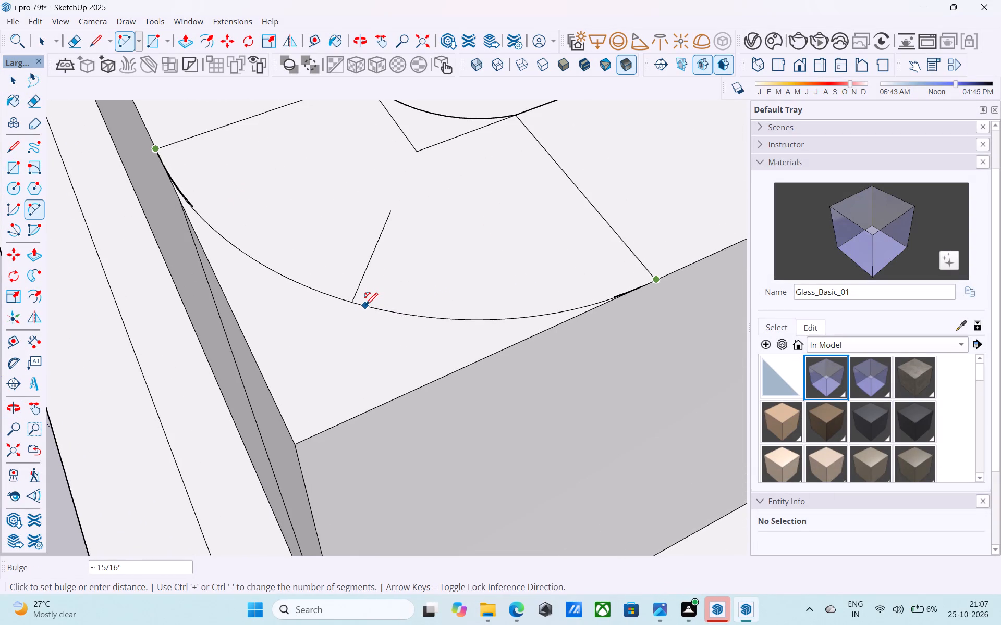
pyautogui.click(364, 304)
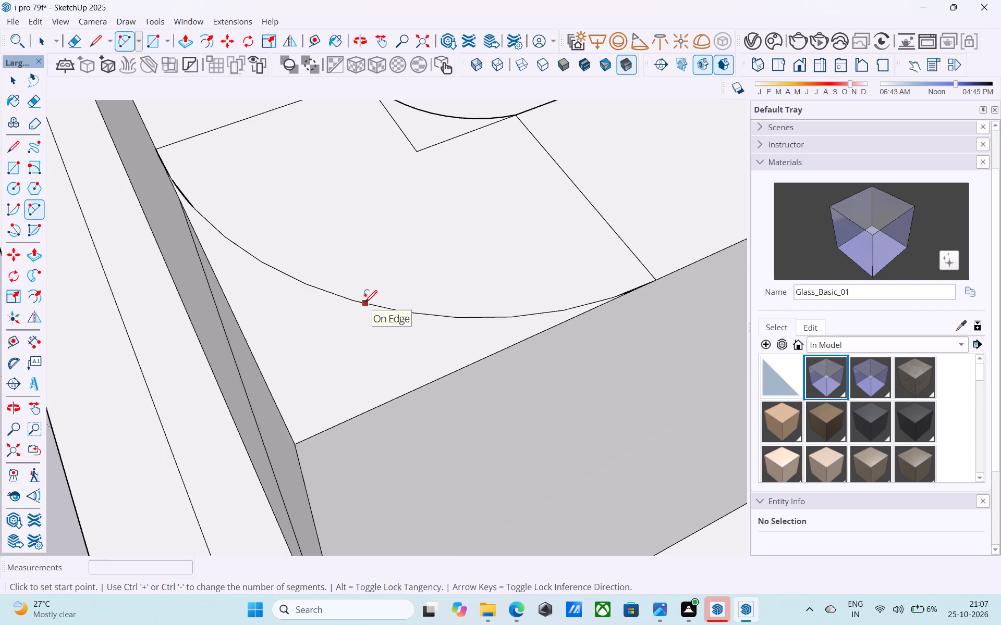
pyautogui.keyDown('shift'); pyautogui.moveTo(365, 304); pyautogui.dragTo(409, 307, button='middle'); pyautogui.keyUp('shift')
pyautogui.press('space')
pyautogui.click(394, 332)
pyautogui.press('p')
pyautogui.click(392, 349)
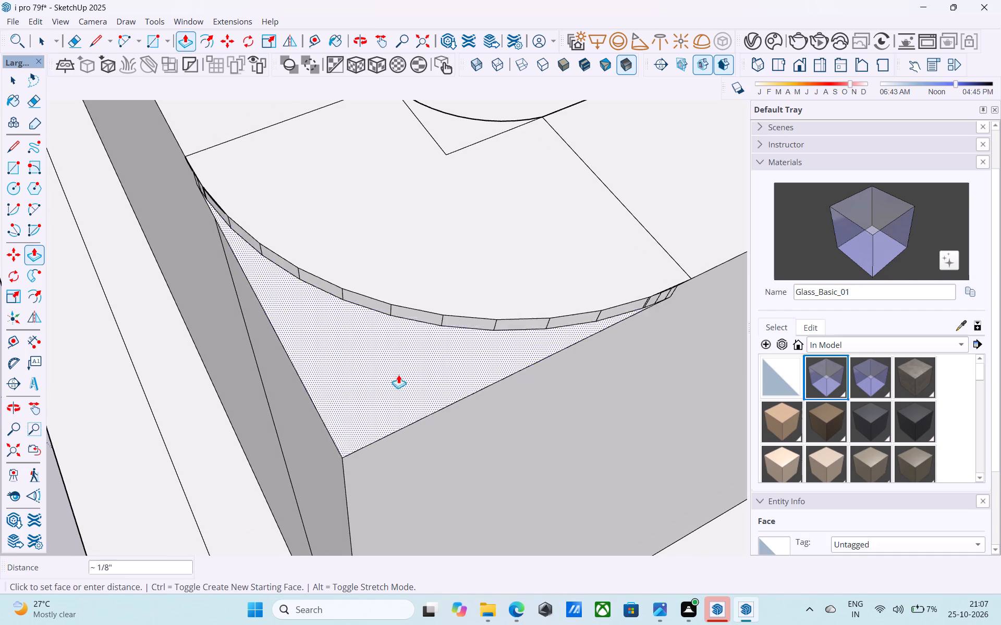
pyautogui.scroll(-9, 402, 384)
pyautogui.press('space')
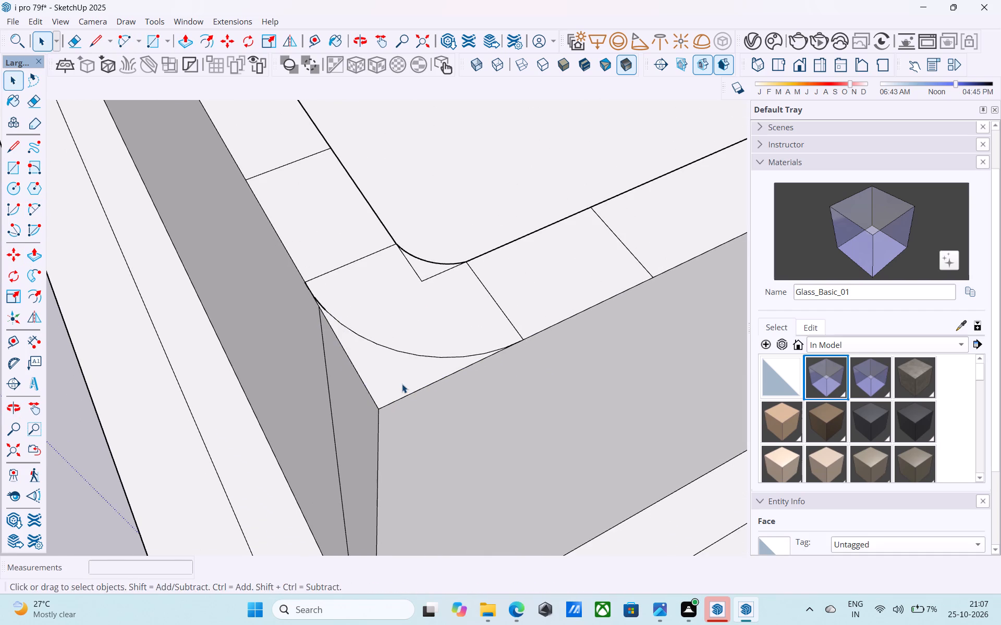
# Undo the outer and inner corner arcs and the inner corner's Push/Pull, back to the square parapet corner.
pyautogui.moveTo(397, 383); pyautogui.dragTo(314, 390, button='middle')
pyautogui.scroll(4, 312, 392)
pyautogui.keyDown('ctrl'); pyautogui.scroll(-7, 312, 389); pyautogui.keyUp('ctrl')
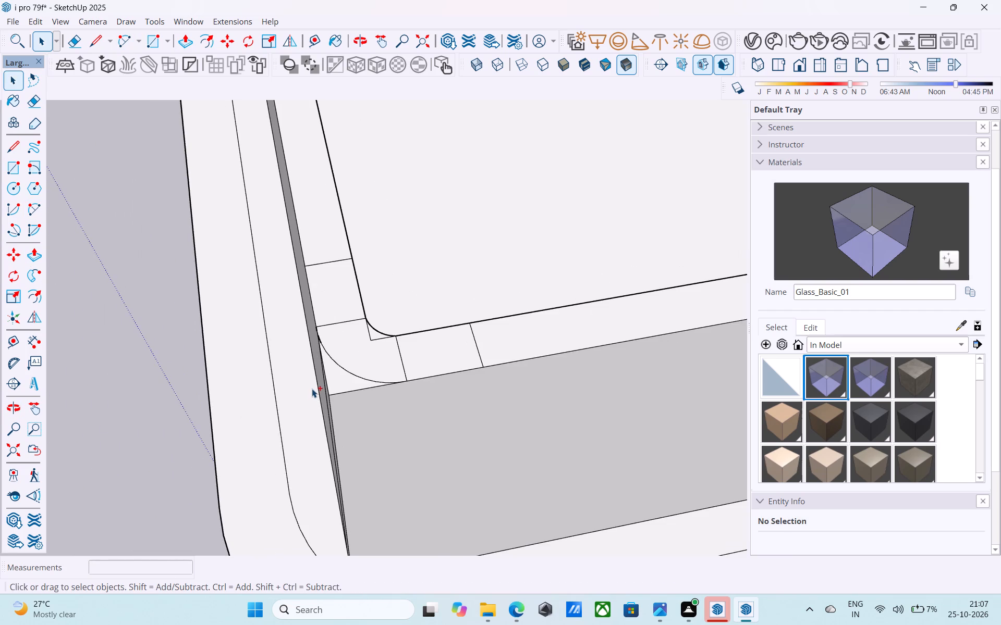
pyautogui.hotkey('ctrl', 'z')
pyautogui.hotkey('ctrl', 'z')
pyautogui.hotkey('ctrl', 'z')
pyautogui.hotkey('ctrl', 'z')
pyautogui.hotkey('ctrl', 'z')
pyautogui.hotkey('ctrl', 'z')
pyautogui.hotkey('ctrl', 'z')
pyautogui.hotkey('ctrl', 'z')
pyautogui.hotkey('ctrl', 'z')
pyautogui.hotkey('ctrl', 'z')
pyautogui.hotkey('ctrl', 'z')
pyautogui.hotkey('ctrl', 'z')
pyautogui.hotkey('ctrl', 'z')
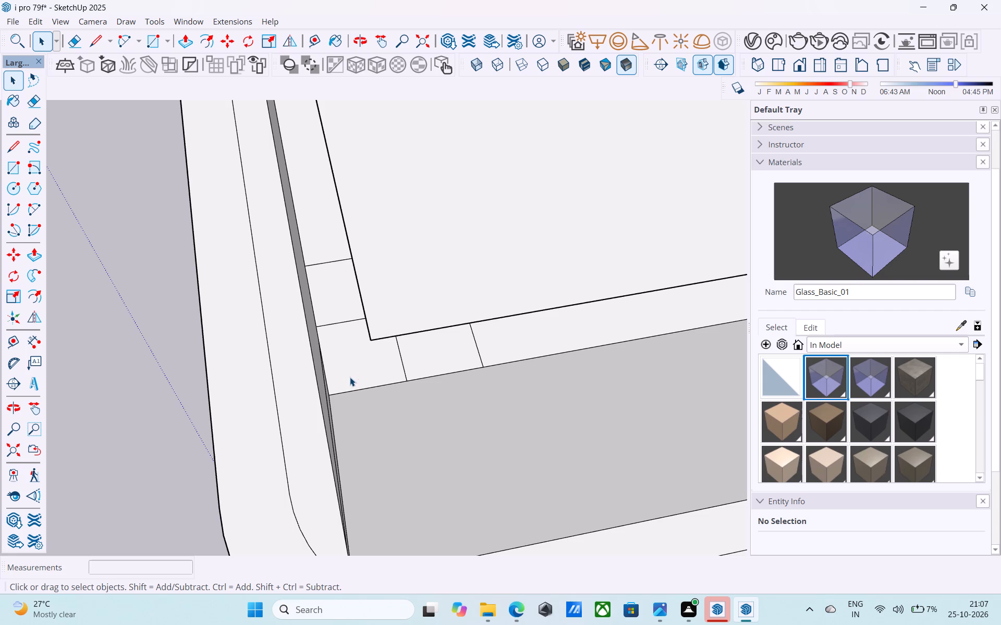
# Draw a 500-segment arc across the parapet's outer corner between the outer ends of the two lines nearest the corner.
pyautogui.moveTo(348, 371); pyautogui.dragTo(394, 359, button='middle')
pyautogui.press('a')
pyautogui.write('500')
pyautogui.press('Return')
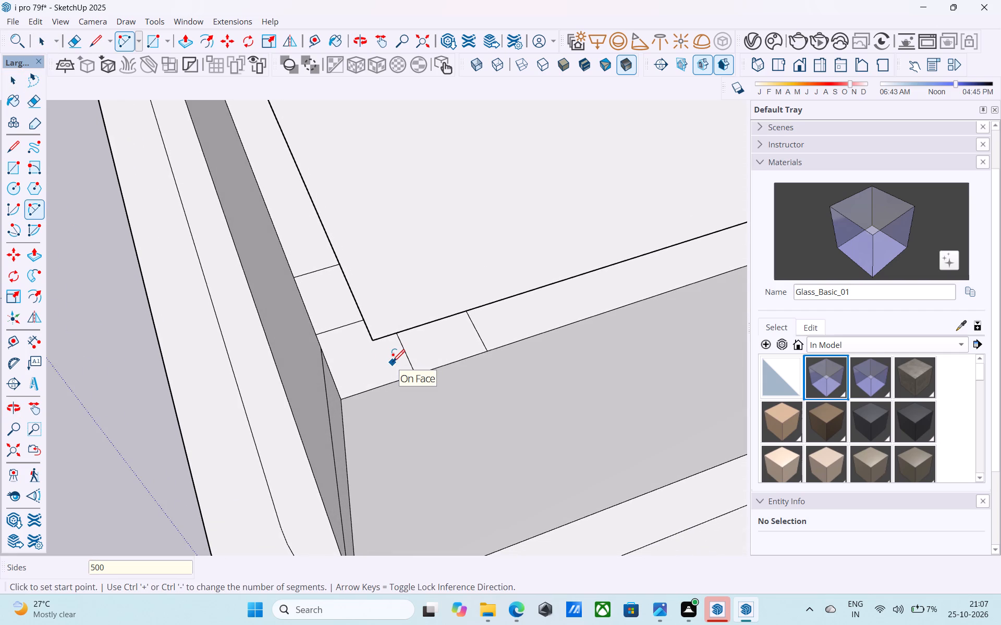
pyautogui.press('Return')
pyautogui.scroll(2, 325, 327)
pyautogui.click(314, 332)
pyautogui.click(443, 384)
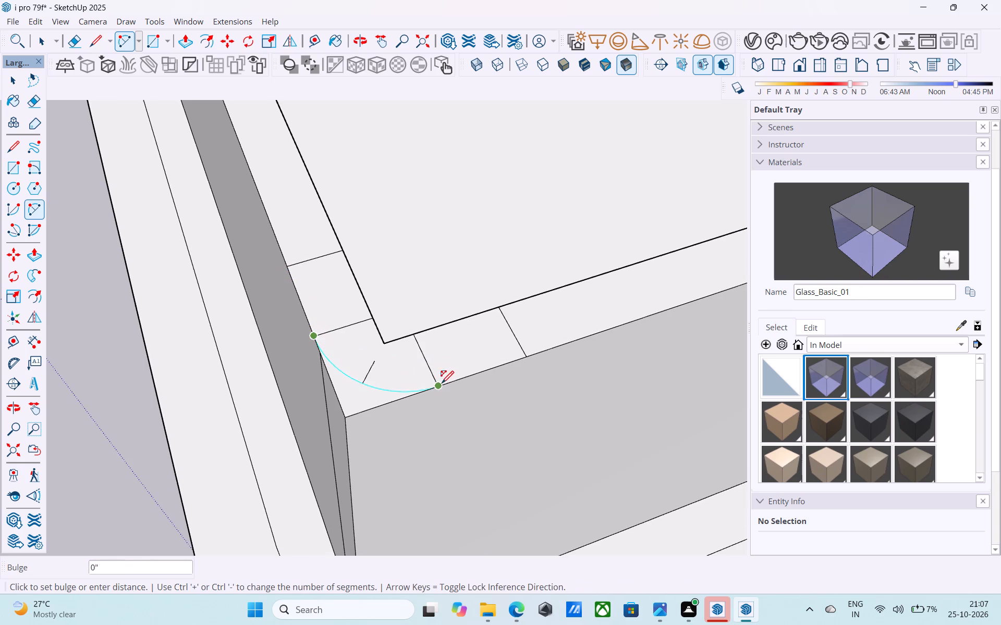
pyautogui.scroll(2, 405, 390)
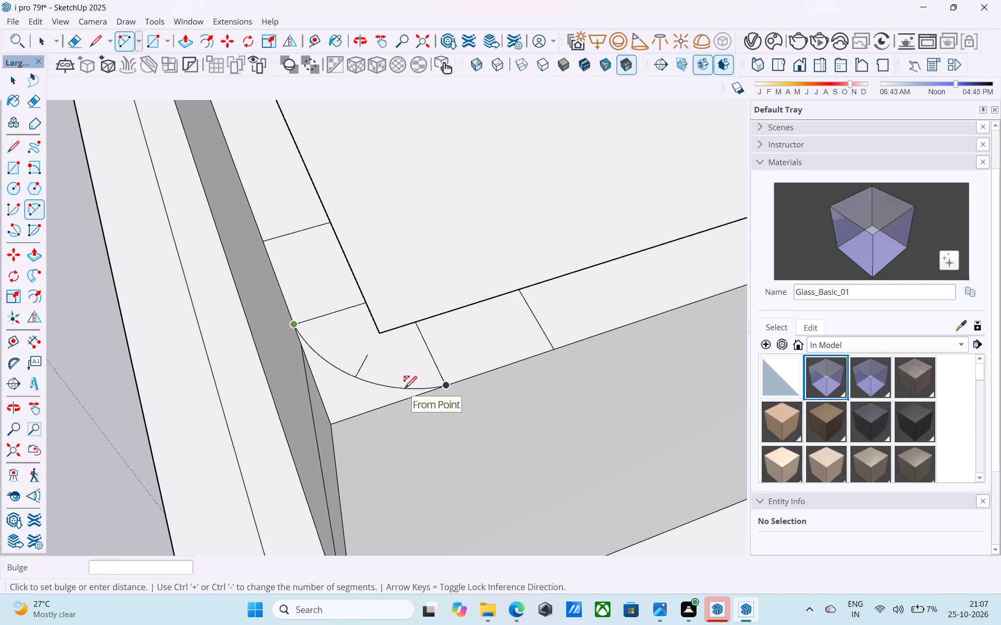
pyautogui.scroll(2, 405, 390)
pyautogui.click(405, 390)
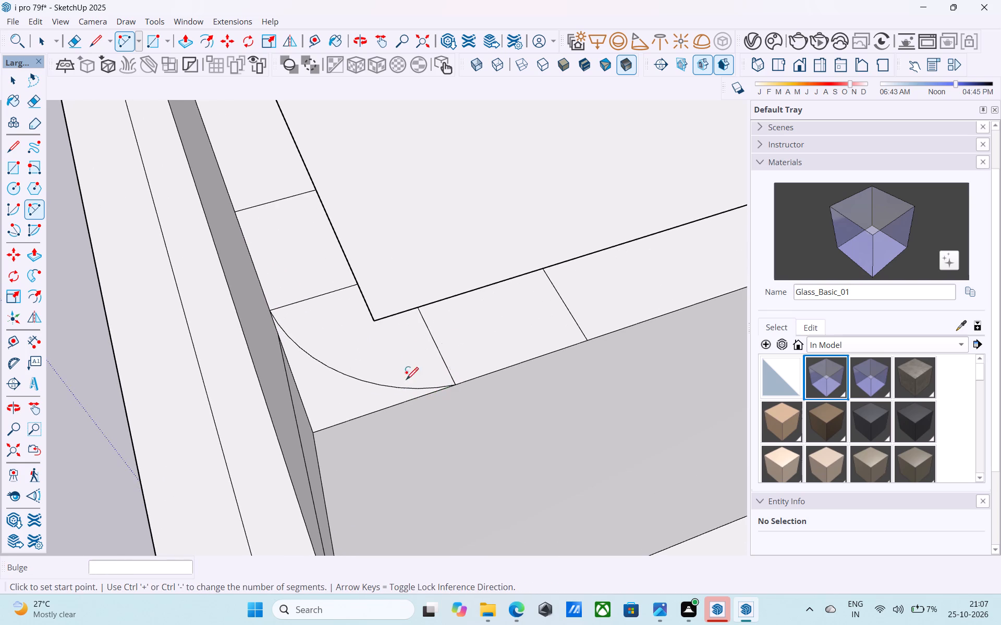
# Draw a 500-segment arc with a bulge of about 1/4" across the parapet's inner corner between the same two lines' inner ends.
pyautogui.click(358, 287)
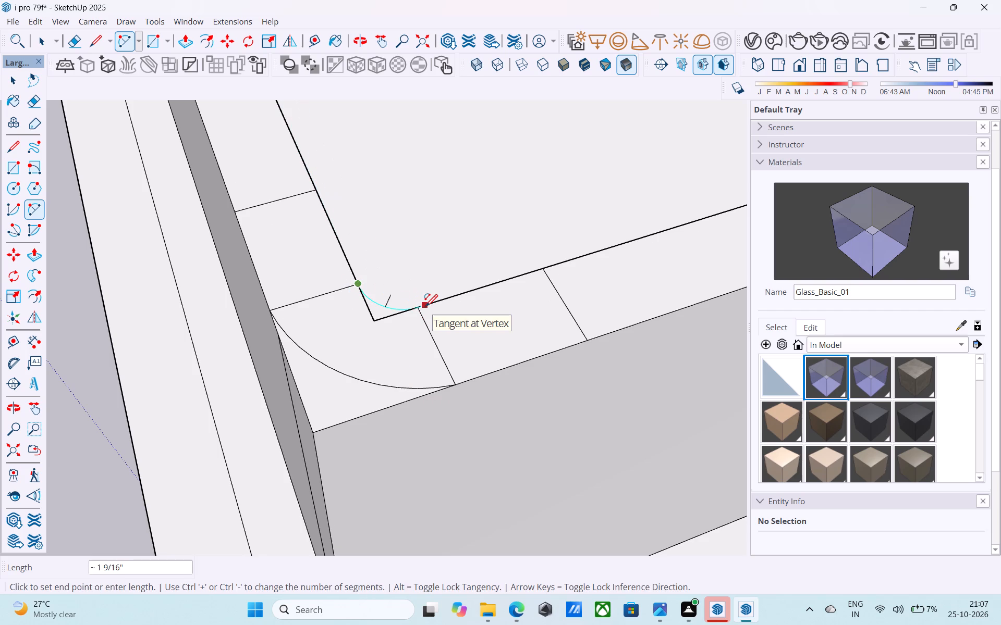
pyautogui.press('space')
pyautogui.write('a')
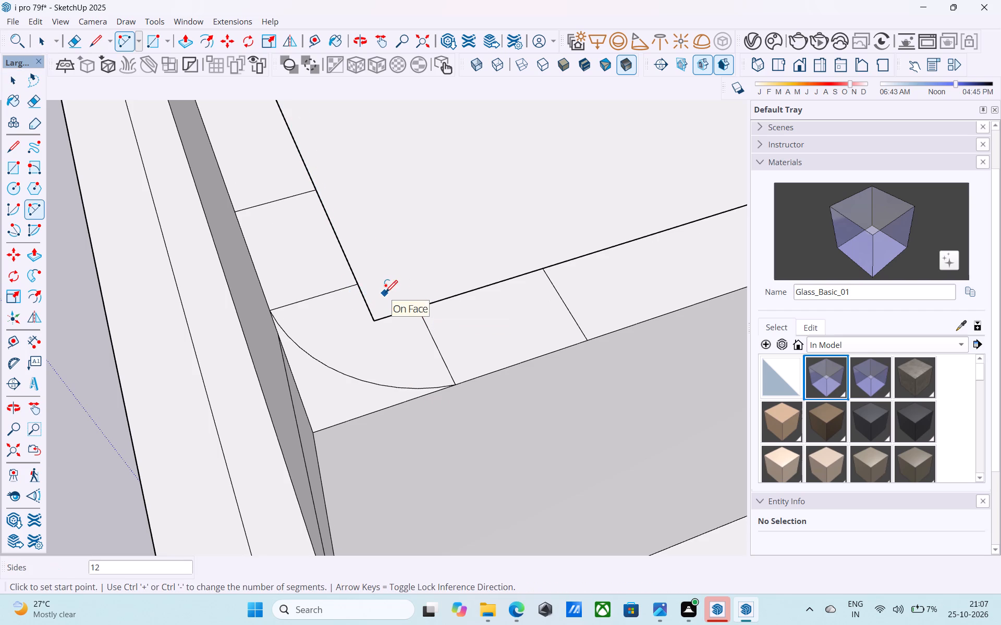
pyautogui.write('500')
pyautogui.press('Return')
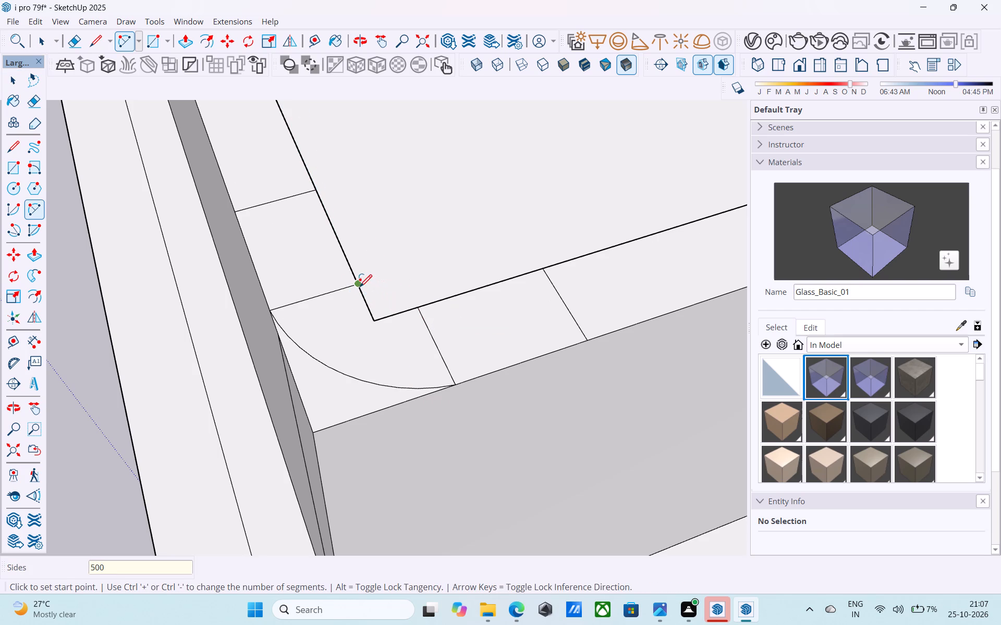
pyautogui.click(360, 288)
pyautogui.click(421, 312)
pyautogui.click(401, 303)
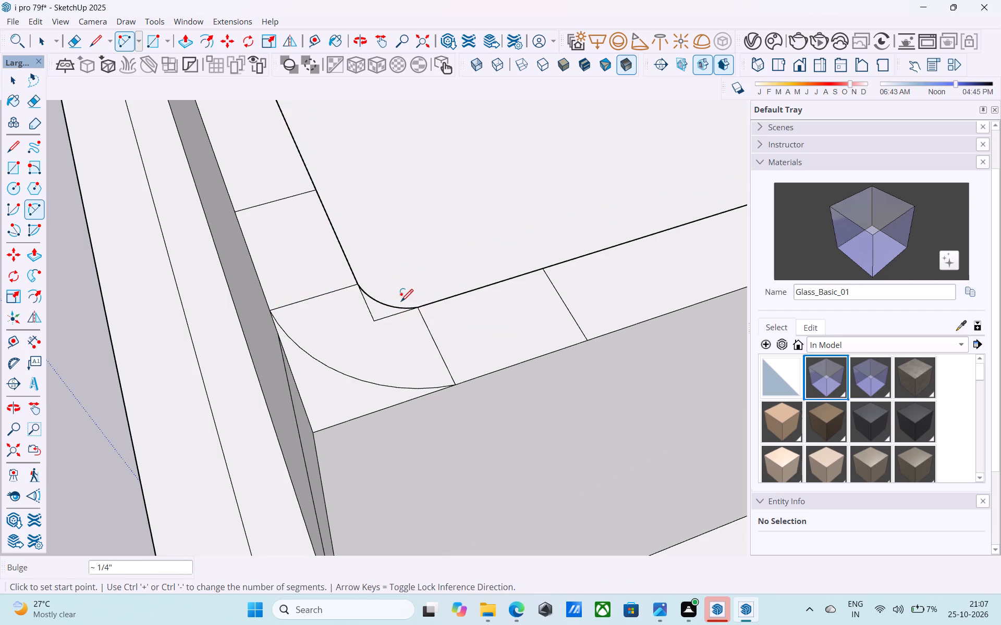
# Push/Pull the small face between the inner arc and the parapet's inner corner down to the balcony floor.
pyautogui.moveTo(389, 316); pyautogui.dragTo(157, 334, button='middle')
pyautogui.moveTo(406, 320); pyautogui.dragTo(342, 320, button='middle')
pyautogui.moveTo(316, 320); pyautogui.dragTo(245, 316, button='middle')
pyautogui.moveTo(416, 312); pyautogui.dragTo(252, 257, button='middle')
pyautogui.scroll(1, 315, 281)
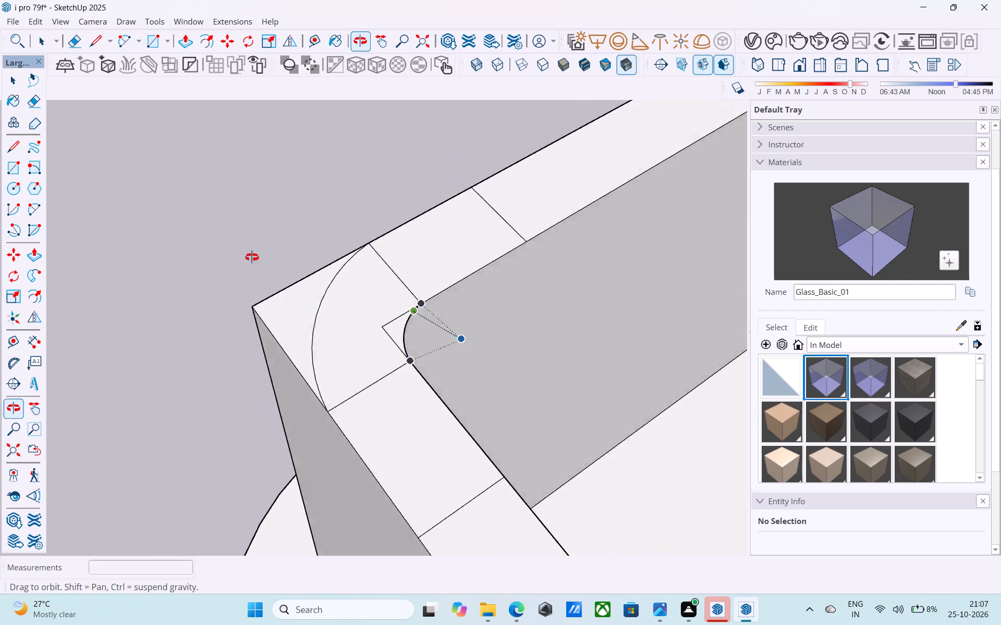
pyautogui.moveTo(252, 257); pyautogui.dragTo(133, 203, button='middle')
pyautogui.moveTo(298, 316); pyautogui.dragTo(230, 175, button='middle')
pyautogui.moveTo(336, 355); pyautogui.dragTo(351, 208, button='middle')
pyautogui.middleClick(350, 204)
pyautogui.scroll(9, 400, 338)
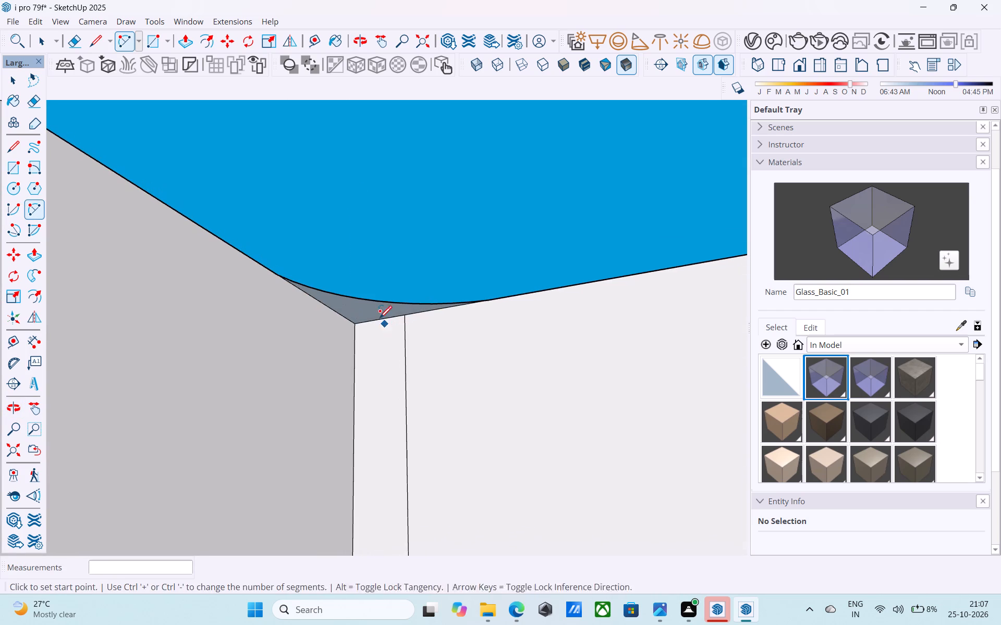
pyautogui.press('space')
pyautogui.click(373, 313)
pyautogui.press('p')
pyautogui.click(373, 313)
pyautogui.scroll(-6, 377, 335)
pyautogui.moveTo(375, 346); pyautogui.dragTo(560, 544, button='middle')
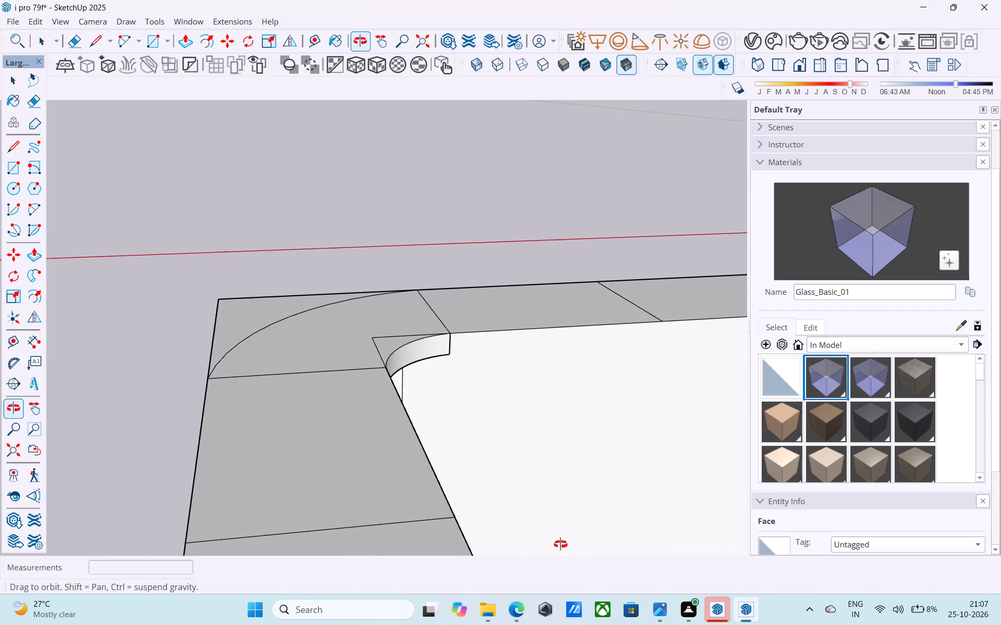
pyautogui.moveTo(560, 544); pyautogui.dragTo(711, 557, button='middle')
pyautogui.keyDown('shift'); pyautogui.moveTo(643, 395); pyautogui.dragTo(634, 393, button='middle'); pyautogui.keyUp('shift')
pyautogui.keyDown('shift'); pyautogui.moveTo(615, 392); pyautogui.dragTo(552, 406, button='middle'); pyautogui.keyUp('shift')
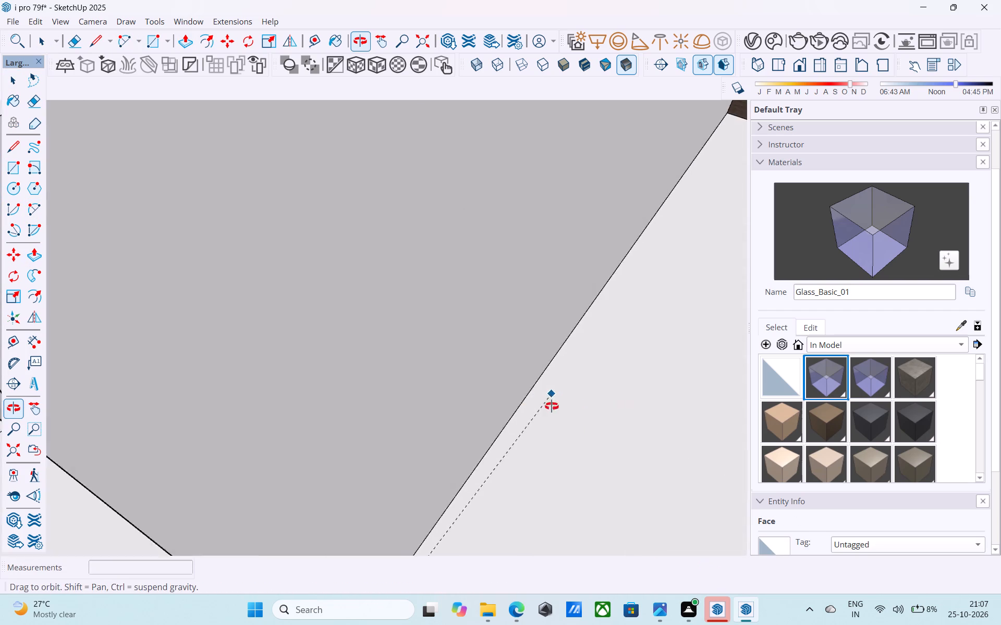
pyautogui.keyDown('shift'); pyautogui.moveTo(552, 406); pyautogui.dragTo(583, 422, button='middle'); pyautogui.keyUp('shift')
pyautogui.scroll(-6, 587, 409)
pyautogui.click(650, 423)
pyautogui.keyDown('shift'); pyautogui.moveTo(618, 457); pyautogui.dragTo(595, 304, button='middle'); pyautogui.keyUp('shift')
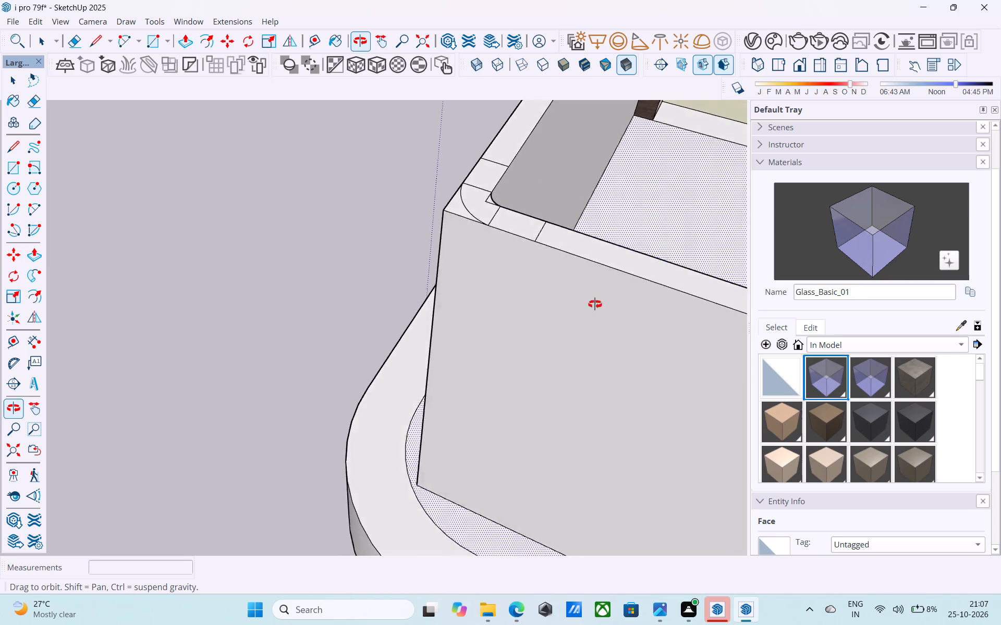
pyautogui.keyDown('shift'); pyautogui.moveTo(595, 304); pyautogui.dragTo(688, 434, button='middle'); pyautogui.keyUp('shift')
pyautogui.press('space')
# Push/Pull the face between the outer arc and the parapet's outer corner down 3', cutting the corner round.
pyautogui.moveTo(508, 331); pyautogui.dragTo(99, 346, button='middle')
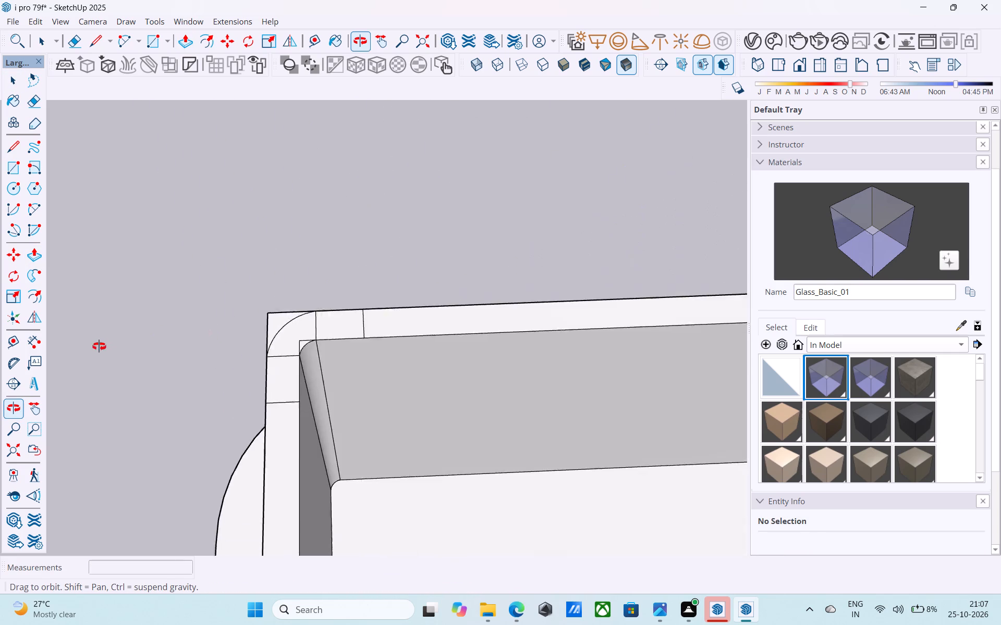
pyautogui.moveTo(99, 346); pyautogui.dragTo(545, 334, button='middle')
pyautogui.middleClick(547, 332)
pyautogui.moveTo(550, 330); pyautogui.dragTo(543, 326, button='middle')
pyautogui.keyDown('shift'); pyautogui.moveTo(539, 347); pyautogui.dragTo(645, 390, button='middle'); pyautogui.keyUp('shift')
pyautogui.scroll(6, 471, 361)
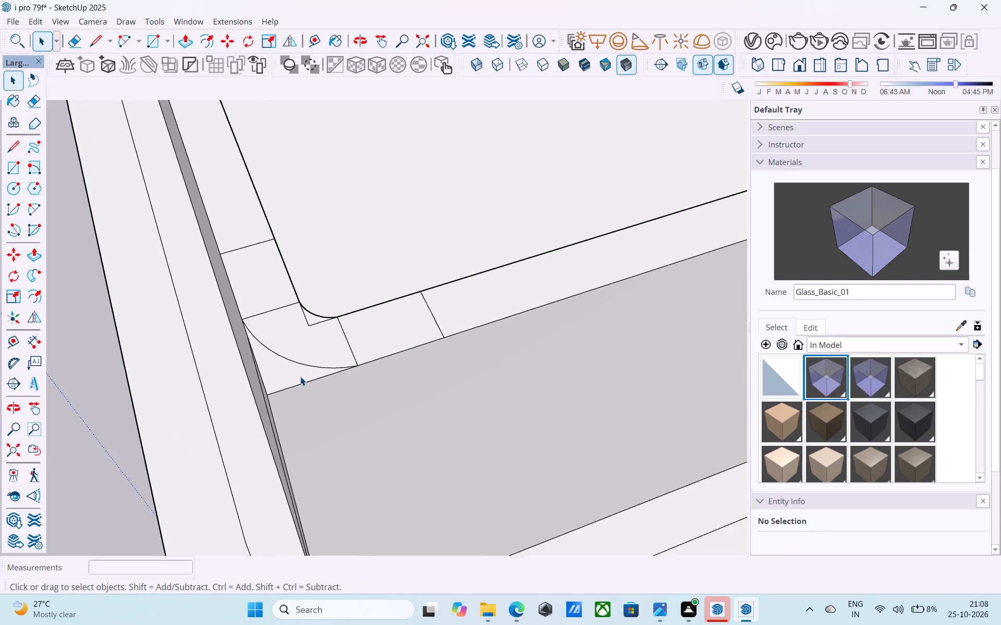
pyautogui.scroll(2, 300, 377)
pyautogui.keyDown('shift'); pyautogui.moveTo(297, 378); pyautogui.dragTo(362, 370, button='middle'); pyautogui.keyUp('shift')
pyautogui.middleClick(362, 370)
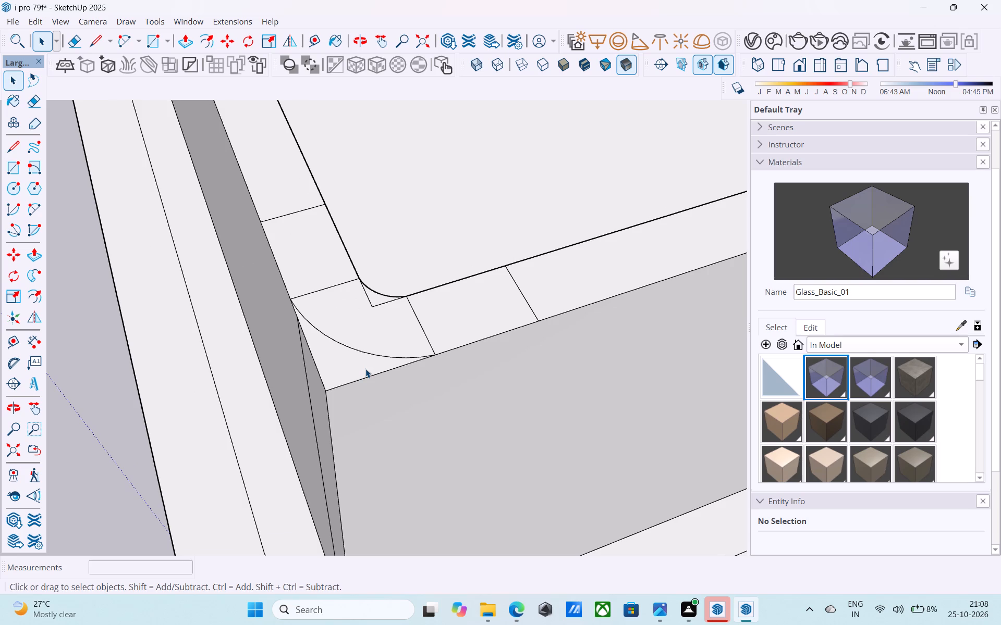
pyautogui.scroll(-1, 365, 369)
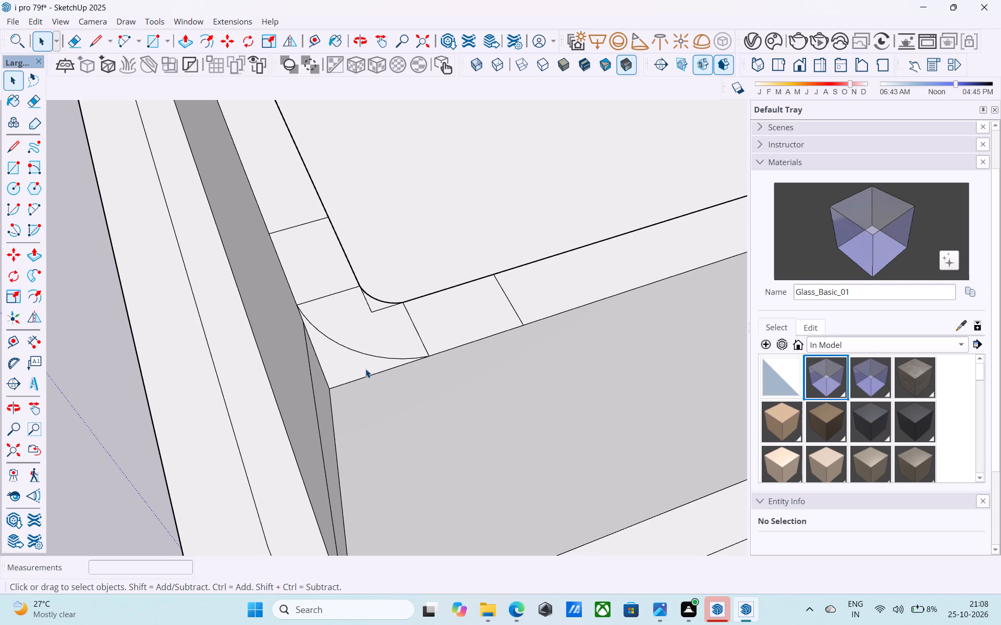
pyautogui.scroll(-1, 365, 369)
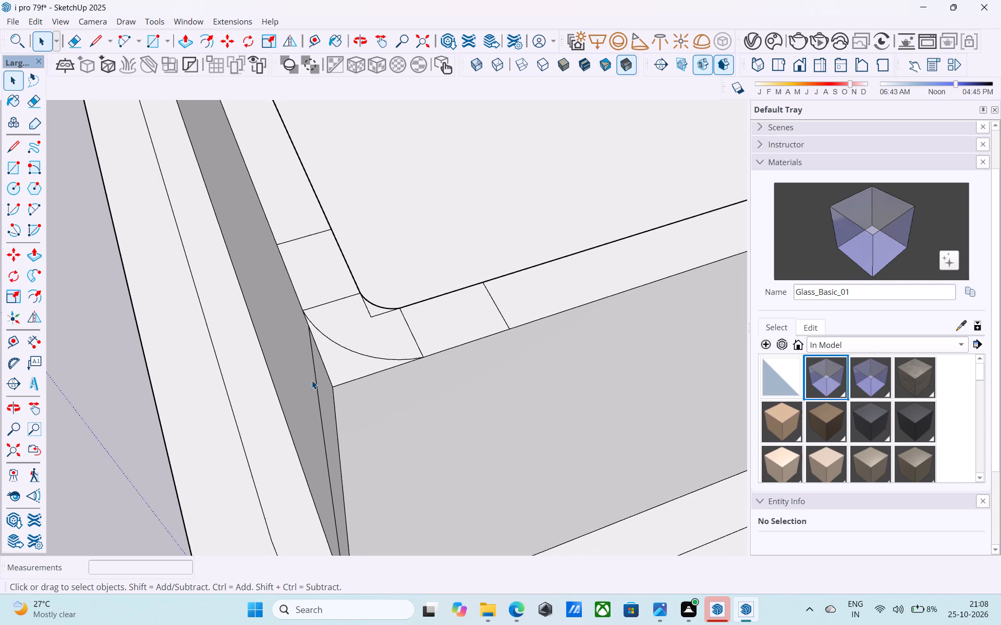
pyautogui.scroll(2, 299, 381)
pyautogui.click(358, 378)
pyautogui.press('p')
pyautogui.click(358, 379)
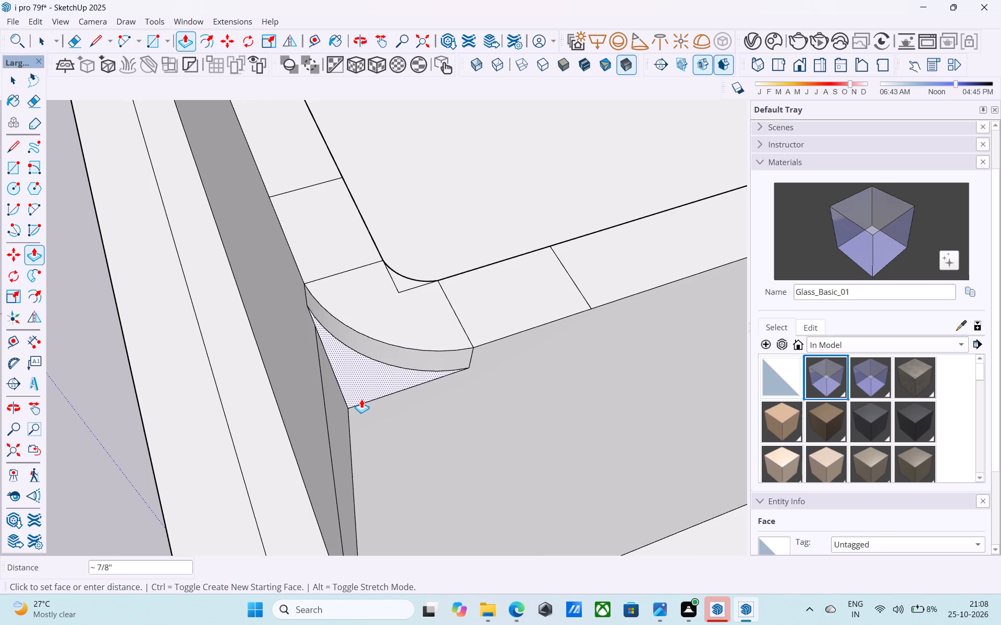
pyautogui.scroll(-9, 361, 399)
pyautogui.click(550, 525)
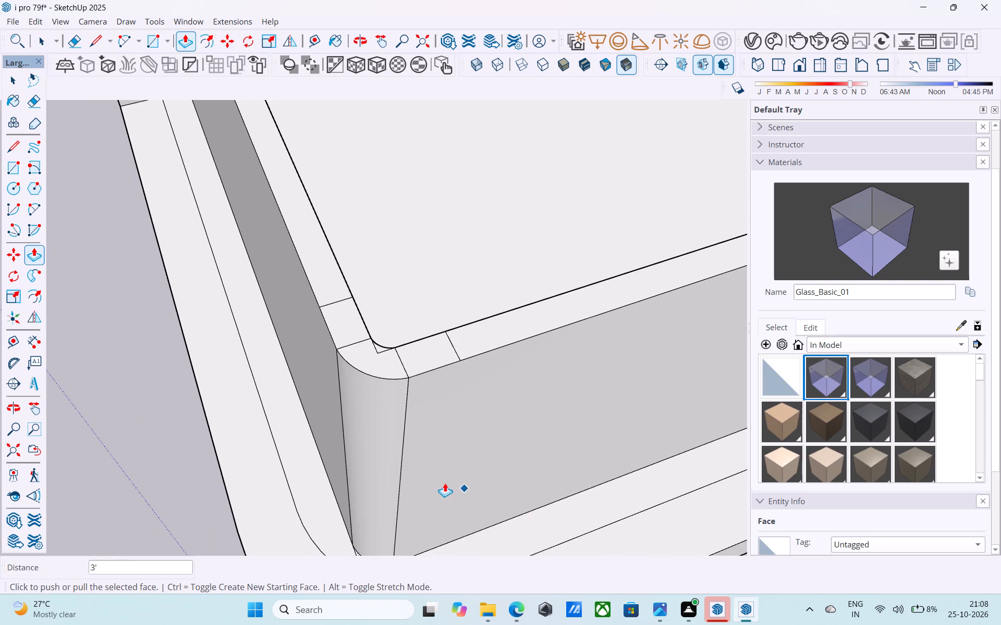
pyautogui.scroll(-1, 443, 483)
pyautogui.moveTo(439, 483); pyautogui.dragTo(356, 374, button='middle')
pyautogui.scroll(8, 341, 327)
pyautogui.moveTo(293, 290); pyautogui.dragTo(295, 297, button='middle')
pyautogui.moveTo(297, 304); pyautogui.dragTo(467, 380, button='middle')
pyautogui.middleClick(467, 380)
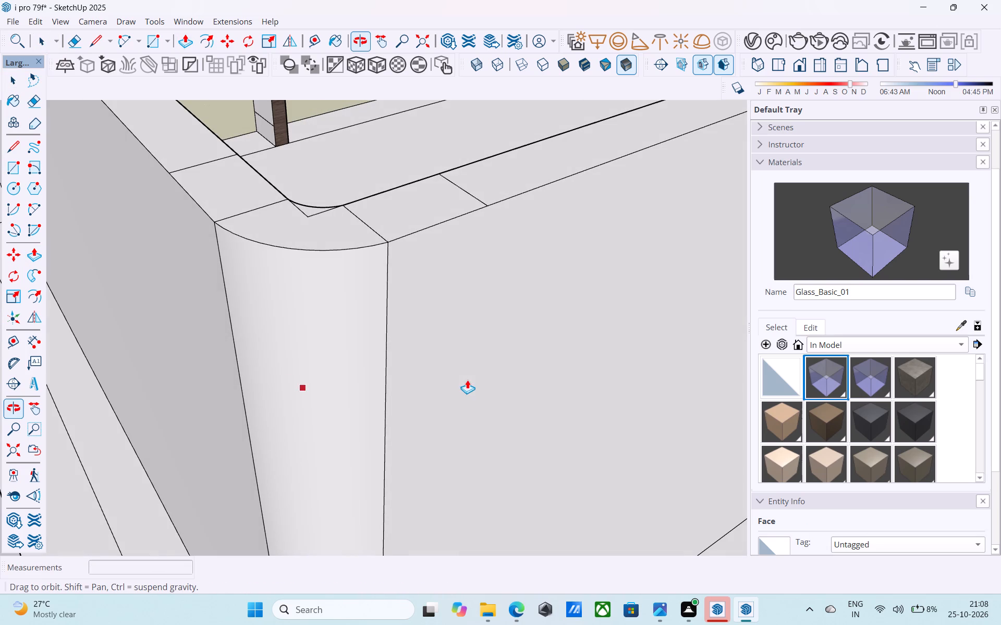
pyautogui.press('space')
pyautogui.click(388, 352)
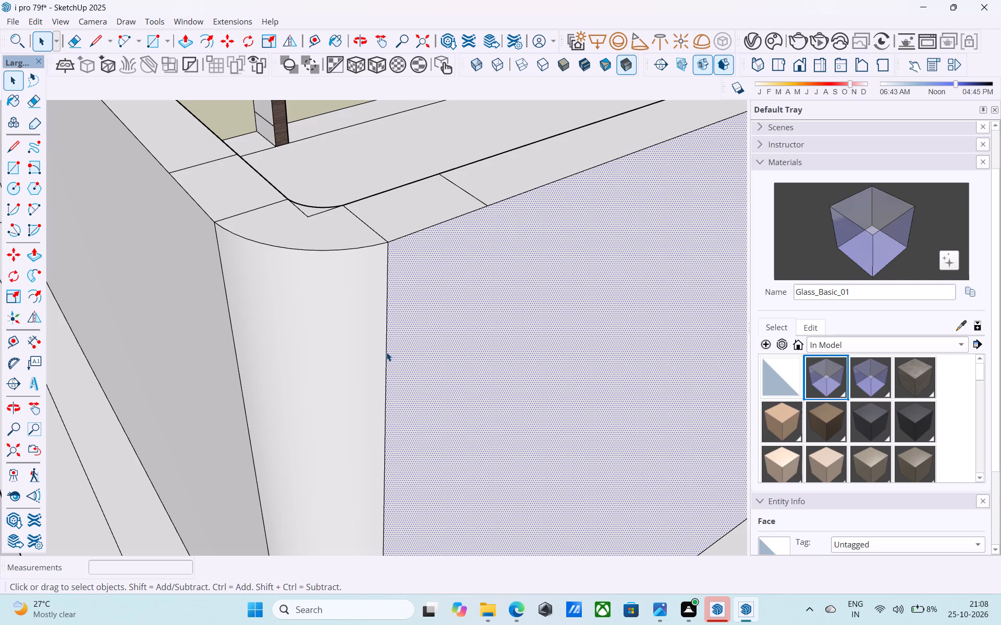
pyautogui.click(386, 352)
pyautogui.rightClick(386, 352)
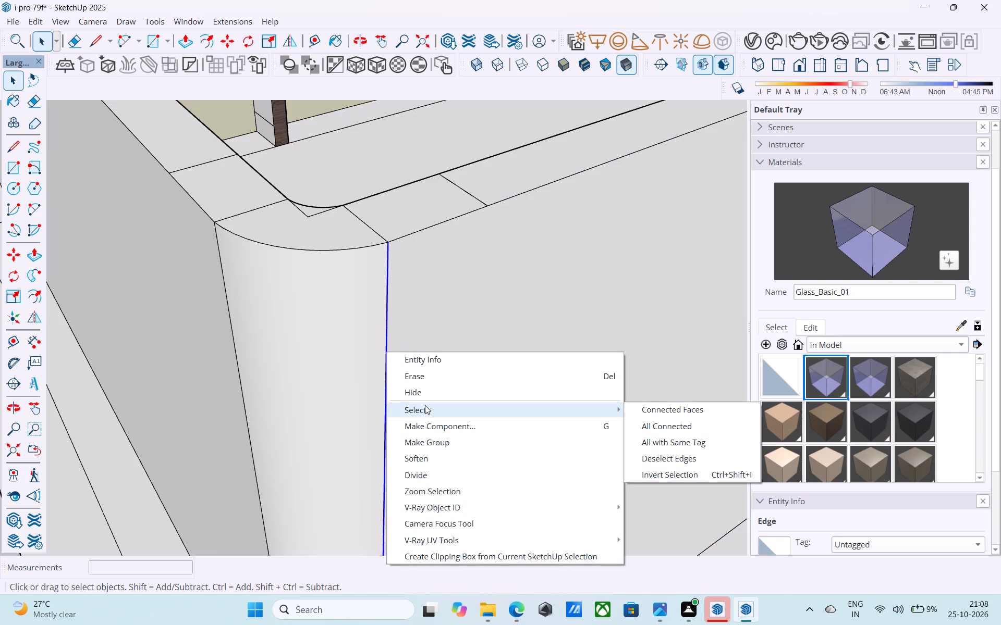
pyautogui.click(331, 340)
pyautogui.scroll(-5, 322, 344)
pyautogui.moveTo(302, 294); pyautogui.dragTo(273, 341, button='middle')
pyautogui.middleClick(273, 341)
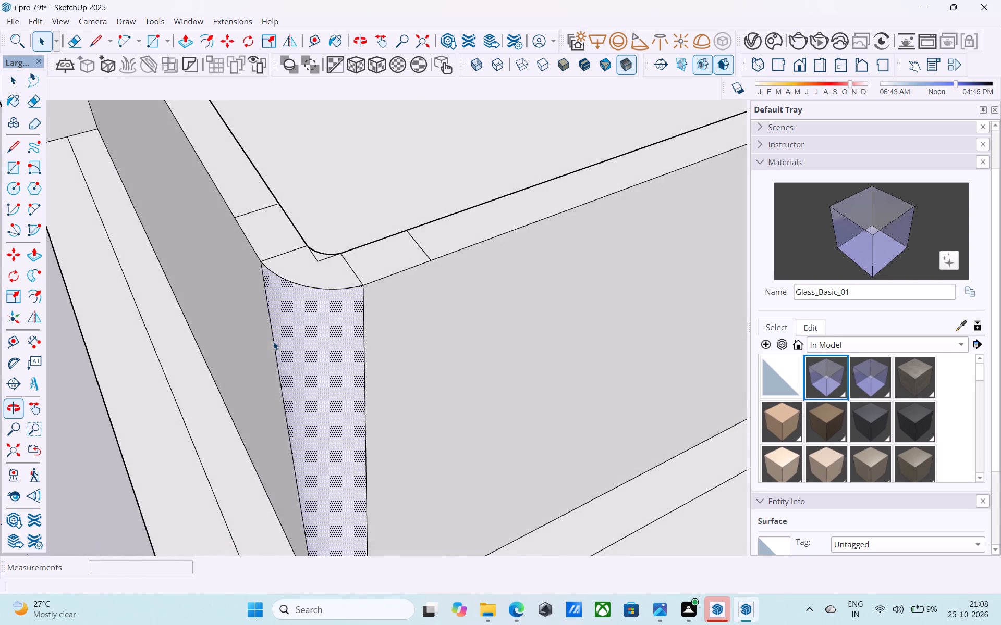
# Erase the short lines crossing the parapet's top face around the rounded corner.
pyautogui.scroll(-7, 275, 336)
pyautogui.press('e')
pyautogui.click(260, 272)
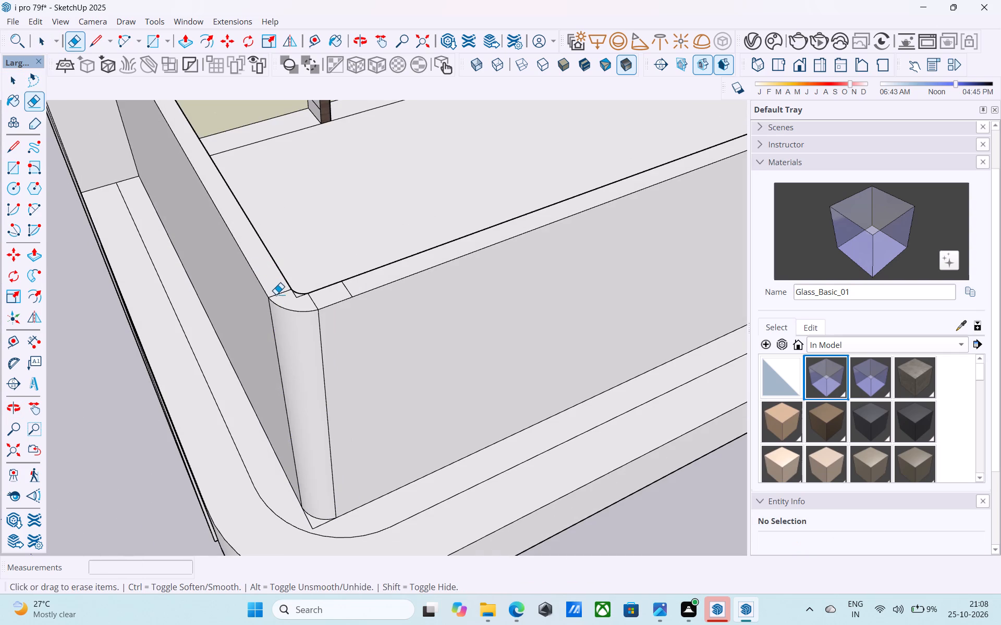
pyautogui.click(276, 294)
pyautogui.moveTo(317, 298); pyautogui.dragTo(308, 301)
pyautogui.click(348, 290)
# Erase the leftover sharp-corner edges beside the inner arc on the parapet's top.
pyautogui.scroll(10, 302, 292)
pyautogui.moveTo(288, 306); pyautogui.dragTo(290, 316)
pyautogui.moveTo(282, 305); pyautogui.dragTo(260, 308)
pyautogui.scroll(-4, 333, 296)
pyautogui.moveTo(323, 304); pyautogui.dragTo(93, 334, button='middle')
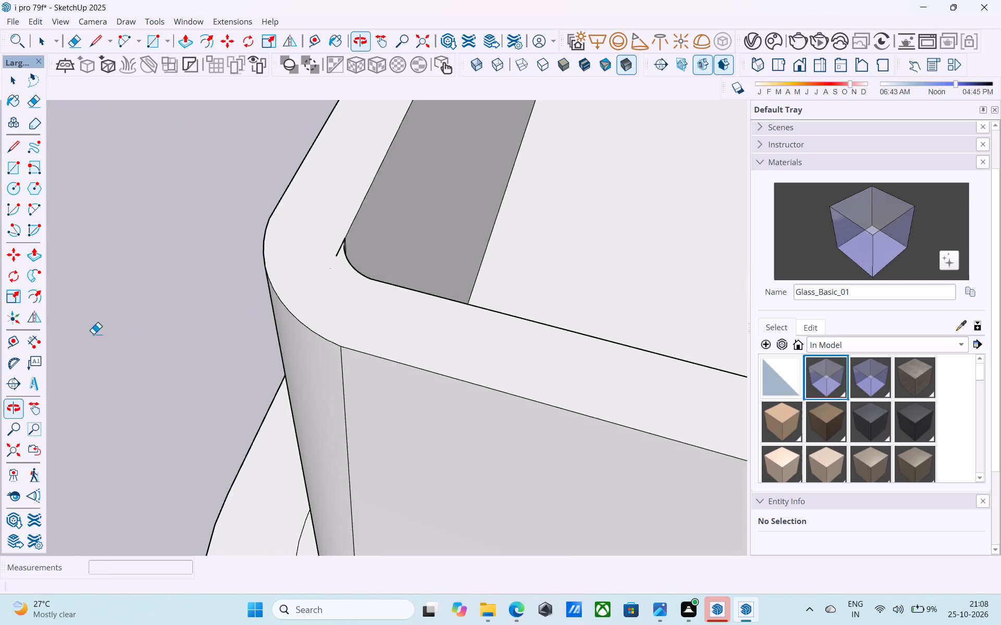
pyautogui.scroll(7, 277, 281)
pyautogui.moveTo(379, 240); pyautogui.dragTo(378, 231)
# Examine the cleaned-up rounded parapet corner and the balcony from several sides.
pyautogui.scroll(-3, 376, 235)
pyautogui.moveTo(409, 295); pyautogui.dragTo(129, 288, button='middle')
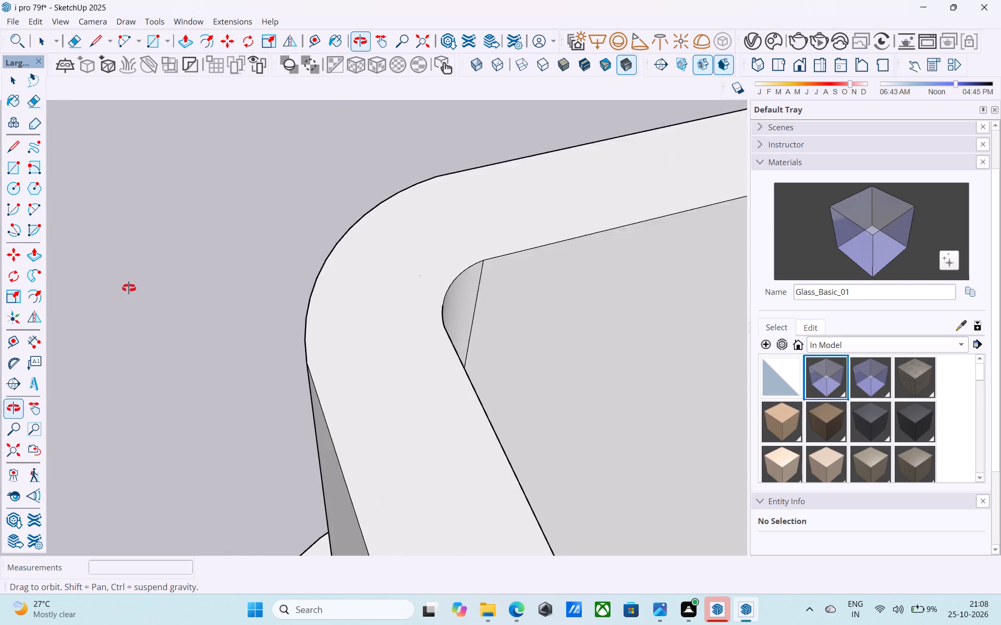
pyautogui.moveTo(129, 288); pyautogui.dragTo(556, 262, button='middle')
pyautogui.middleClick(556, 262)
pyautogui.scroll(-1, 400, 281)
pyautogui.scroll(1, 390, 287)
pyautogui.scroll(-4, 382, 293)
pyautogui.scroll(1, 347, 323)
pyautogui.scroll(-20, 339, 330)
pyautogui.moveTo(335, 361); pyautogui.dragTo(404, 285, button='middle')
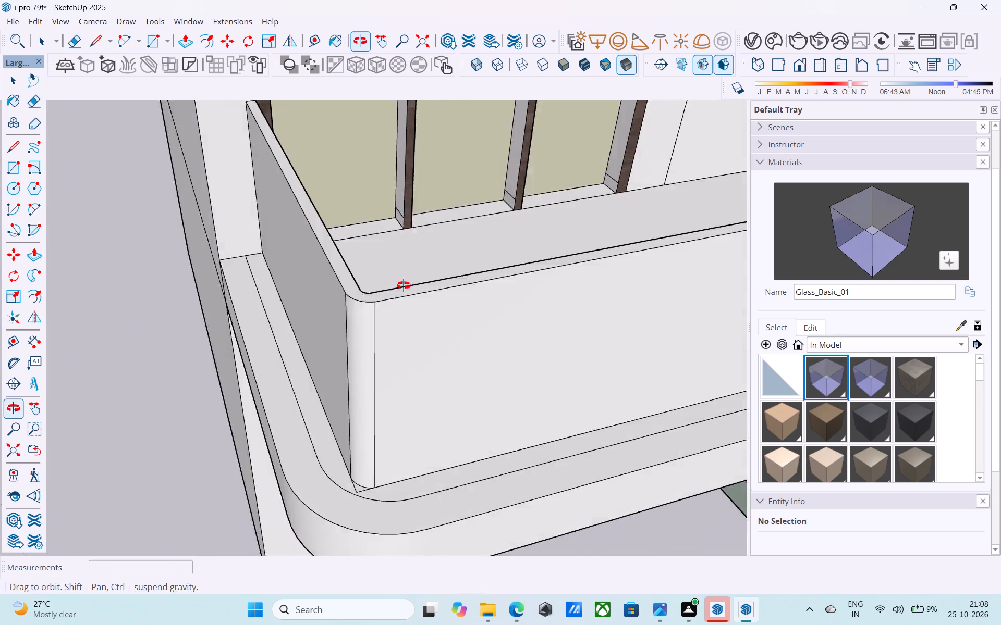
pyautogui.moveTo(404, 285); pyautogui.dragTo(414, 269, button='middle')
pyautogui.middleClick(418, 264)
pyautogui.scroll(-14, 403, 291)
pyautogui.moveTo(372, 336); pyautogui.dragTo(480, 274, button='middle')
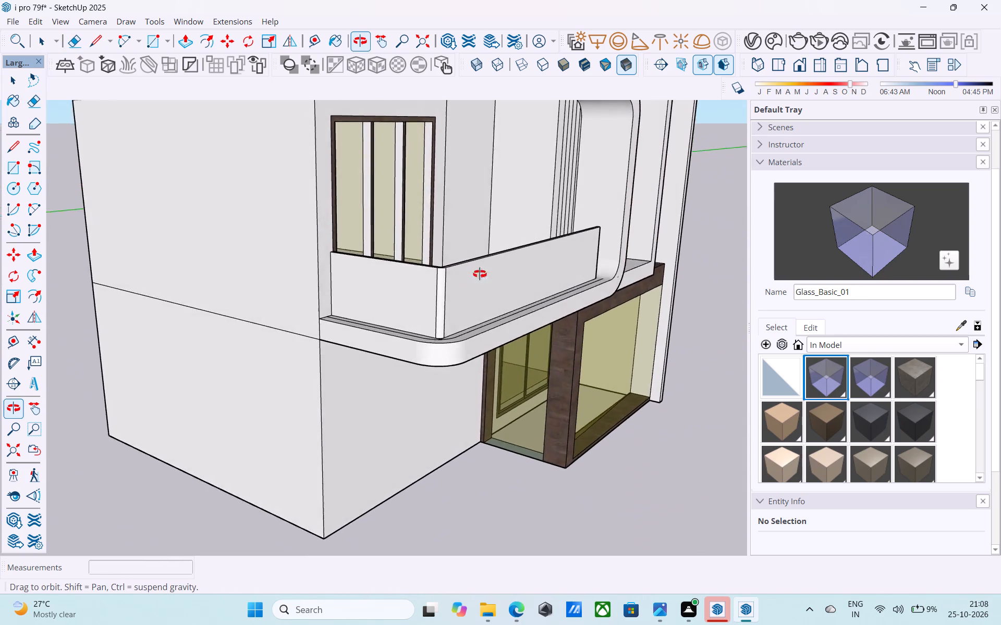
pyautogui.moveTo(480, 274); pyautogui.dragTo(323, 306, button='middle')
pyautogui.scroll(-6, 298, 309)
pyautogui.moveTo(301, 324); pyautogui.dragTo(356, 309, button='middle')
pyautogui.moveTo(360, 309); pyautogui.dragTo(377, 309, button='middle')
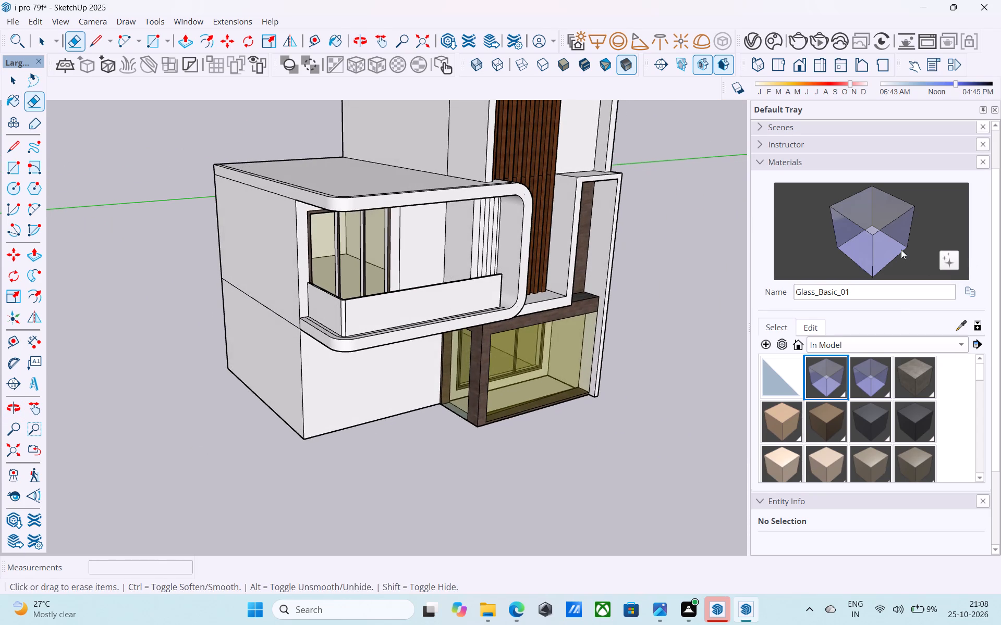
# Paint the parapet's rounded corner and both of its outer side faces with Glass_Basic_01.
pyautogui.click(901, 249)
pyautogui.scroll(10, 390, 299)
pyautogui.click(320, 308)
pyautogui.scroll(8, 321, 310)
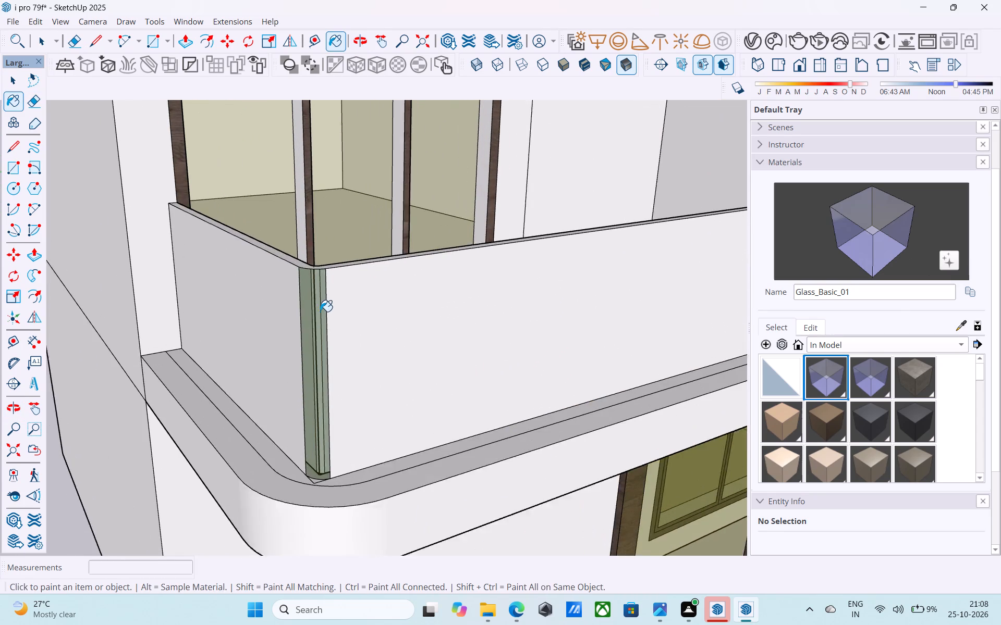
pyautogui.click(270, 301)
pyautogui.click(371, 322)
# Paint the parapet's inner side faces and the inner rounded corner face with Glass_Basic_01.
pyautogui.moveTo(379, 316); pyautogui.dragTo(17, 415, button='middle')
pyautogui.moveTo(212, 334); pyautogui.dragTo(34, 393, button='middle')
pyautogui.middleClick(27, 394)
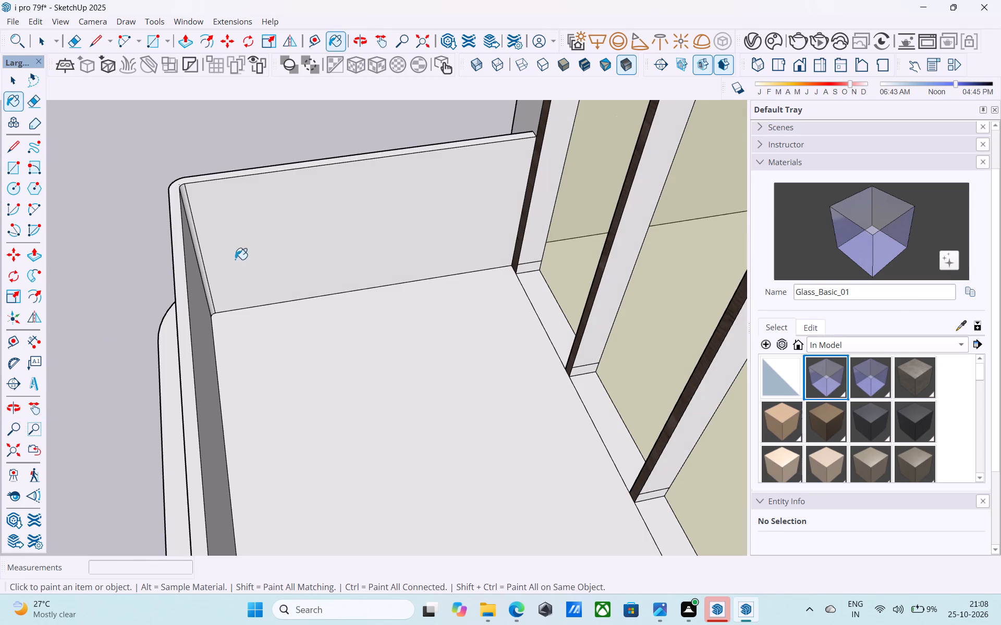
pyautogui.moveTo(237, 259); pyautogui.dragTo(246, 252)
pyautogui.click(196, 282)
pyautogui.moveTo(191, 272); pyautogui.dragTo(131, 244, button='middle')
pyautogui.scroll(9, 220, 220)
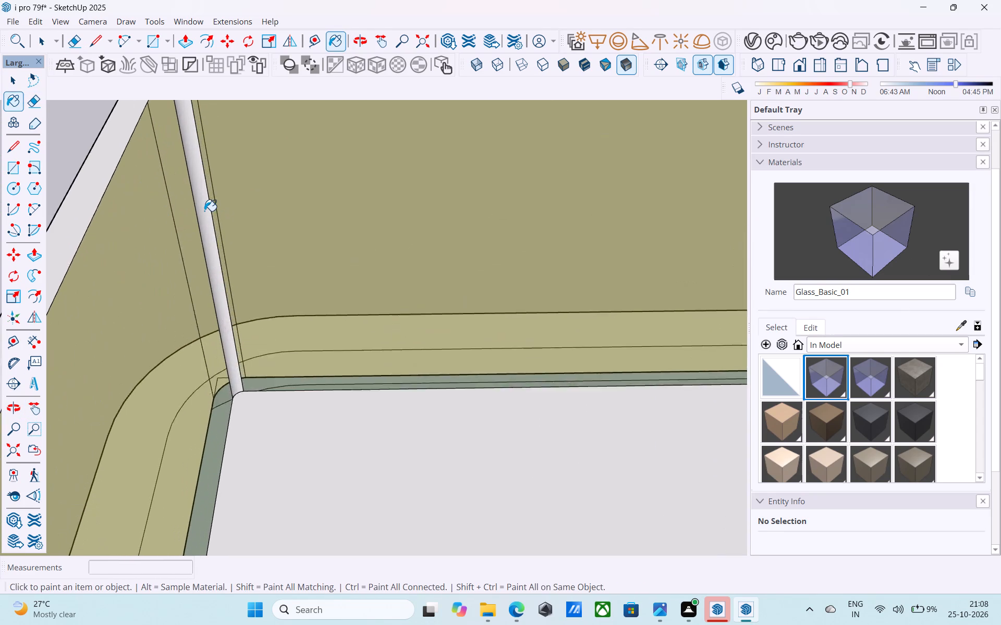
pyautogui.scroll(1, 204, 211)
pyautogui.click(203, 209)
# Erase the leftover sharp-corner edges outside the outer arc at the parapet's base.
pyautogui.scroll(-10, 204, 209)
pyautogui.moveTo(200, 230); pyautogui.dragTo(478, 206, button='middle')
pyautogui.moveTo(290, 268); pyautogui.dragTo(593, 217, button='middle')
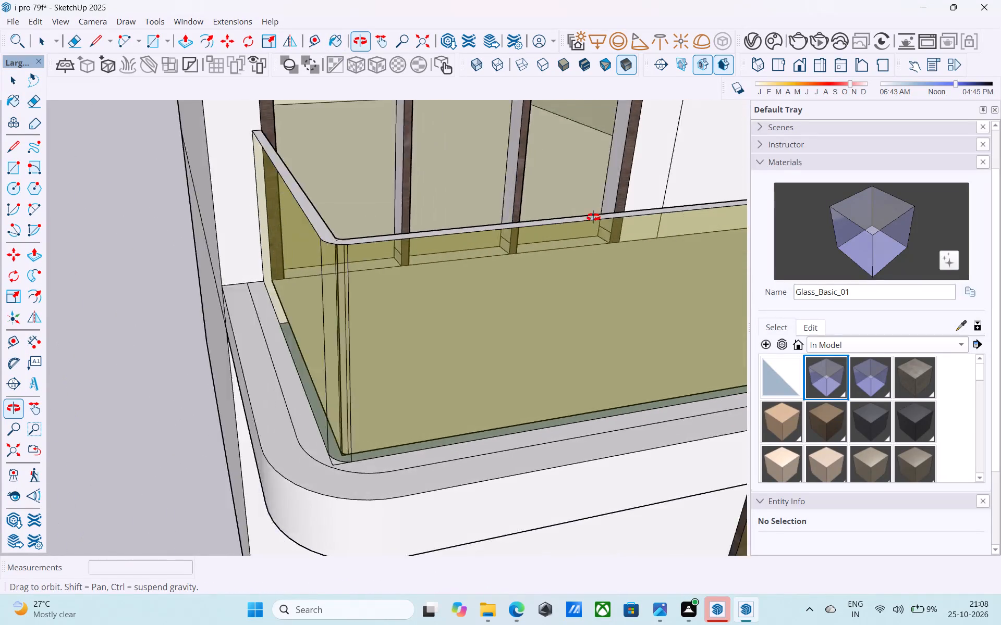
pyautogui.moveTo(593, 217); pyautogui.dragTo(602, 220, button='middle')
pyautogui.scroll(-10, 239, 296)
pyautogui.moveTo(283, 314); pyautogui.dragTo(352, 266, button='middle')
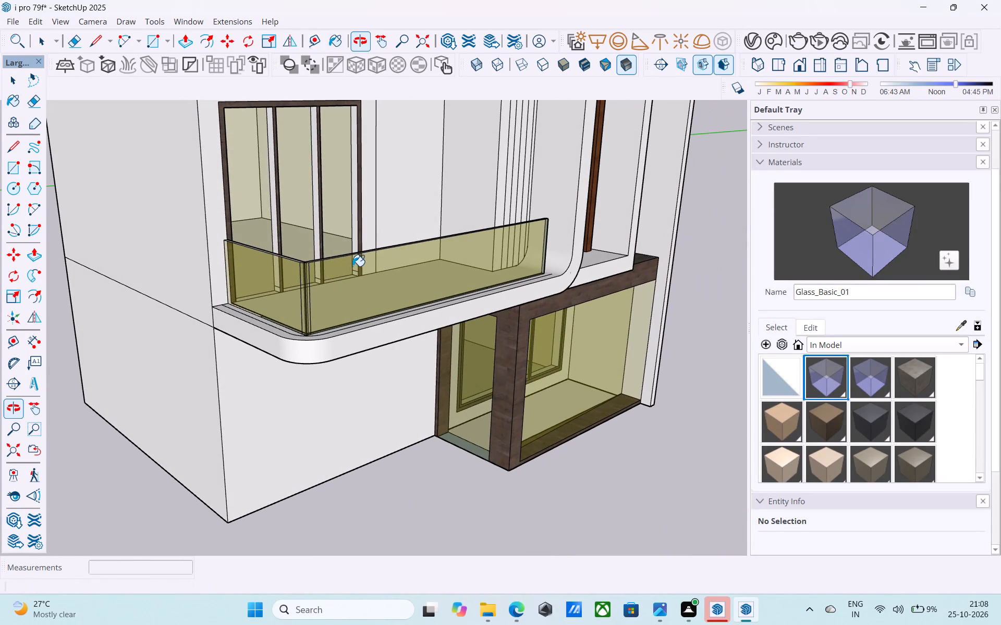
pyautogui.moveTo(313, 283); pyautogui.dragTo(292, 267, button='middle')
pyautogui.scroll(15, 294, 276)
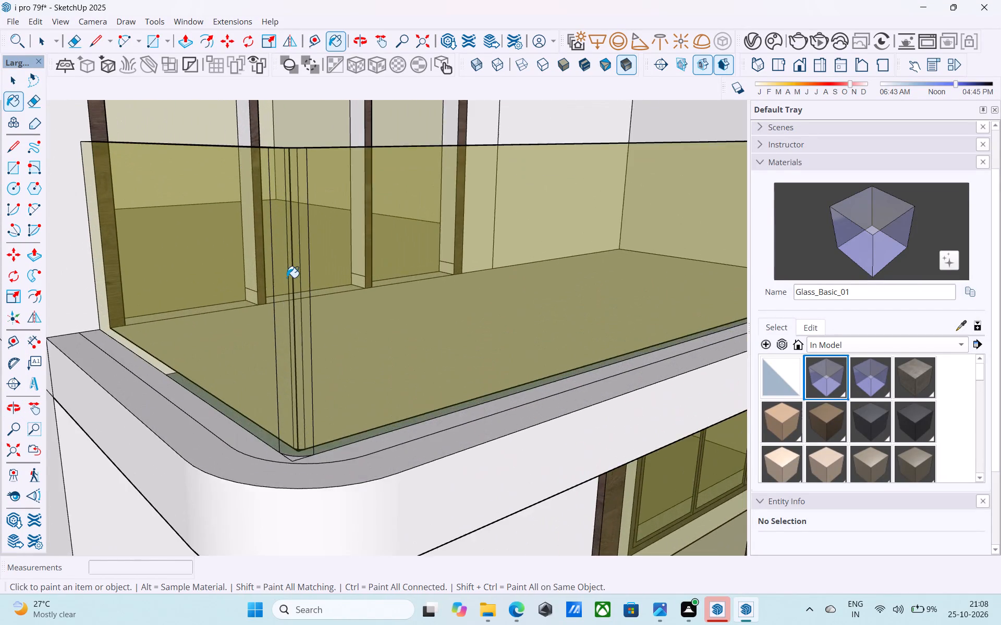
pyautogui.scroll(3, 287, 278)
pyautogui.moveTo(287, 278); pyautogui.dragTo(309, 489, button='middle')
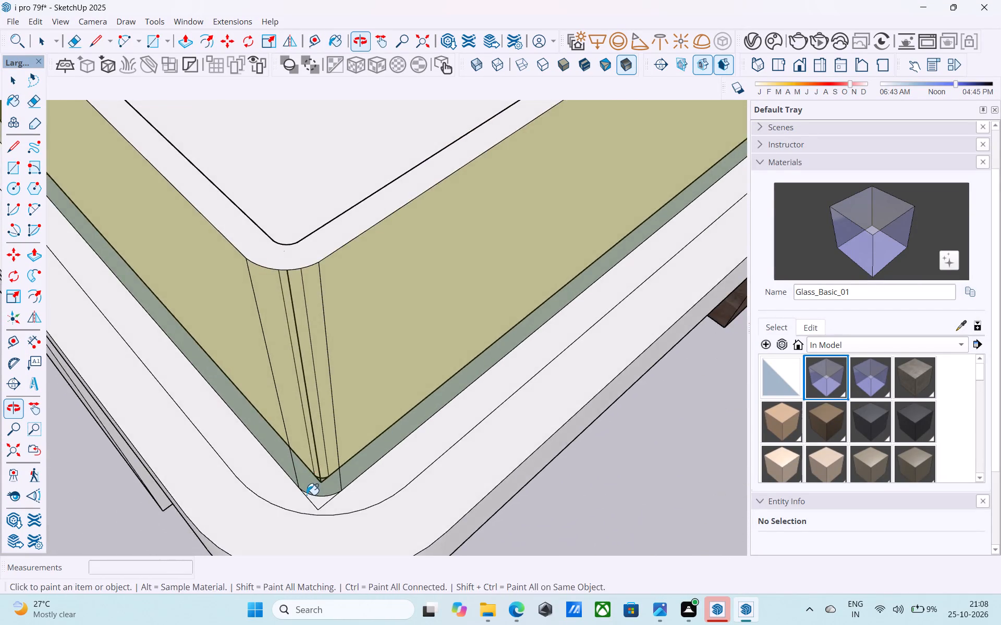
pyautogui.moveTo(307, 494); pyautogui.dragTo(254, 466, button='middle')
pyautogui.middleClick(254, 466)
pyautogui.press('e')
pyautogui.scroll(4, 307, 514)
pyautogui.moveTo(304, 510); pyautogui.dragTo(294, 507)
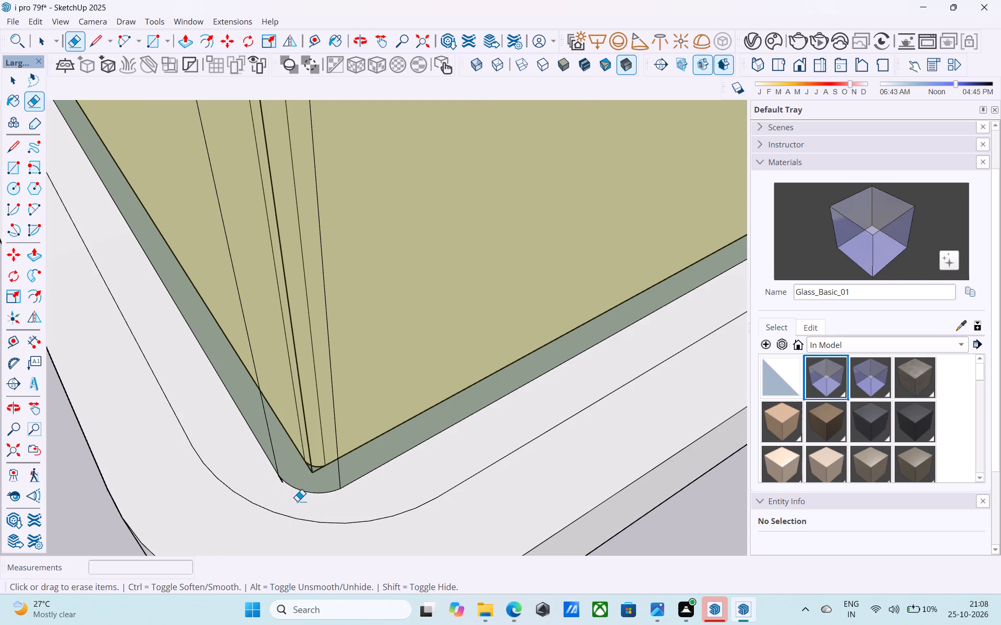
pyautogui.scroll(8, 293, 495)
pyautogui.moveTo(290, 490); pyautogui.dragTo(347, 398, button='middle')
pyautogui.middleClick(347, 398)
pyautogui.scroll(8, 302, 472)
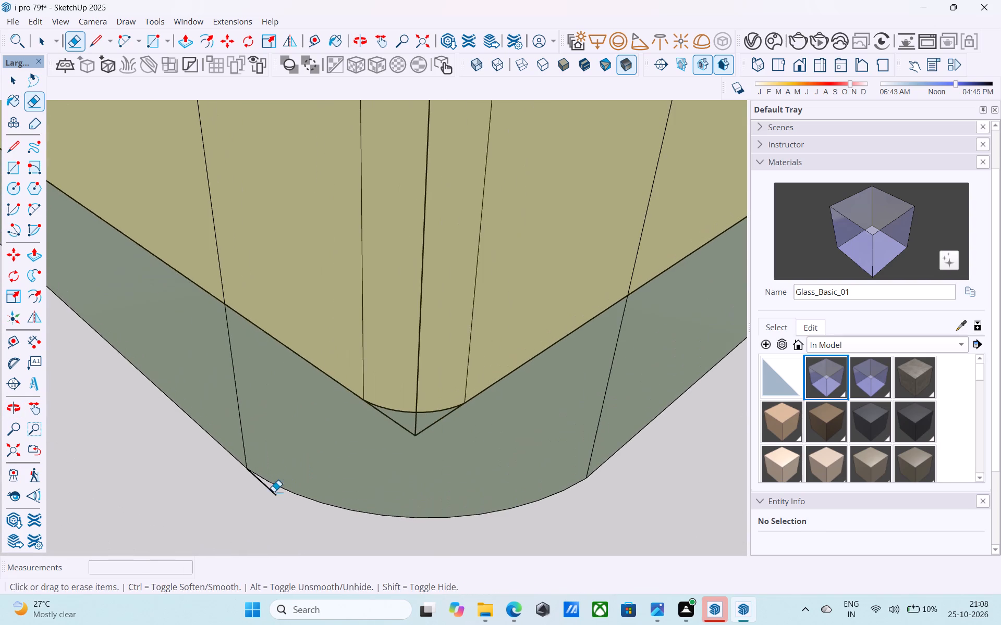
pyautogui.click(267, 494)
pyautogui.moveTo(274, 492); pyautogui.dragTo(266, 493)
# Erase the leftover vertical edge and sharp-corner base edges inside the glass at the parapet's inner corner.
pyautogui.scroll(-6, 246, 498)
pyautogui.press('space')
pyautogui.scroll(-4, 385, 439)
pyautogui.moveTo(380, 443); pyautogui.dragTo(282, 507, button='middle')
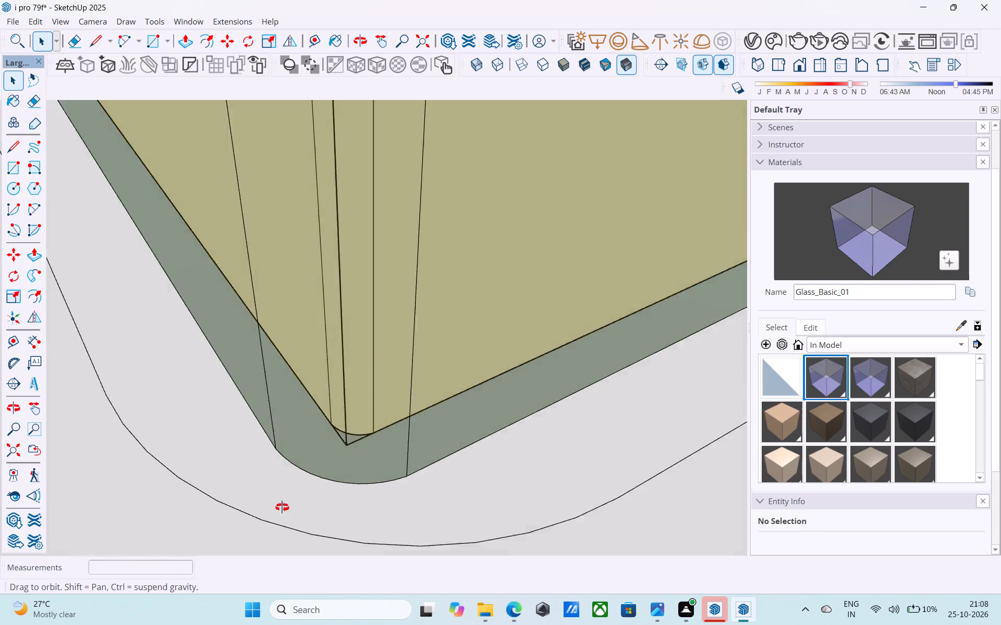
pyautogui.moveTo(282, 507); pyautogui.dragTo(109, 515, button='middle')
pyautogui.moveTo(408, 419); pyautogui.dragTo(165, 436, button='middle')
pyautogui.scroll(4, 372, 382)
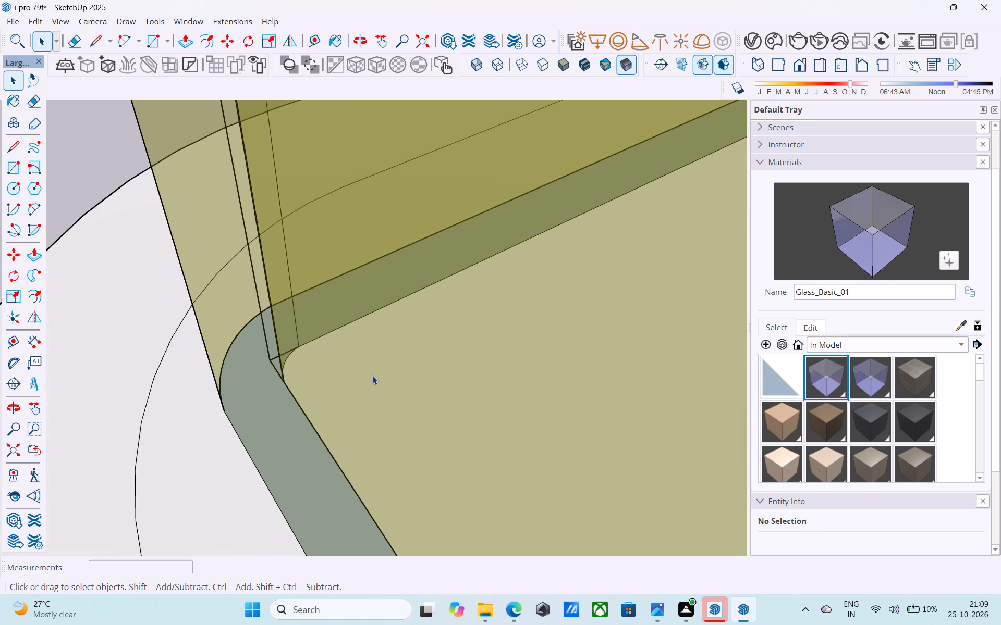
pyautogui.scroll(20, 372, 376)
pyautogui.scroll(13, 372, 376)
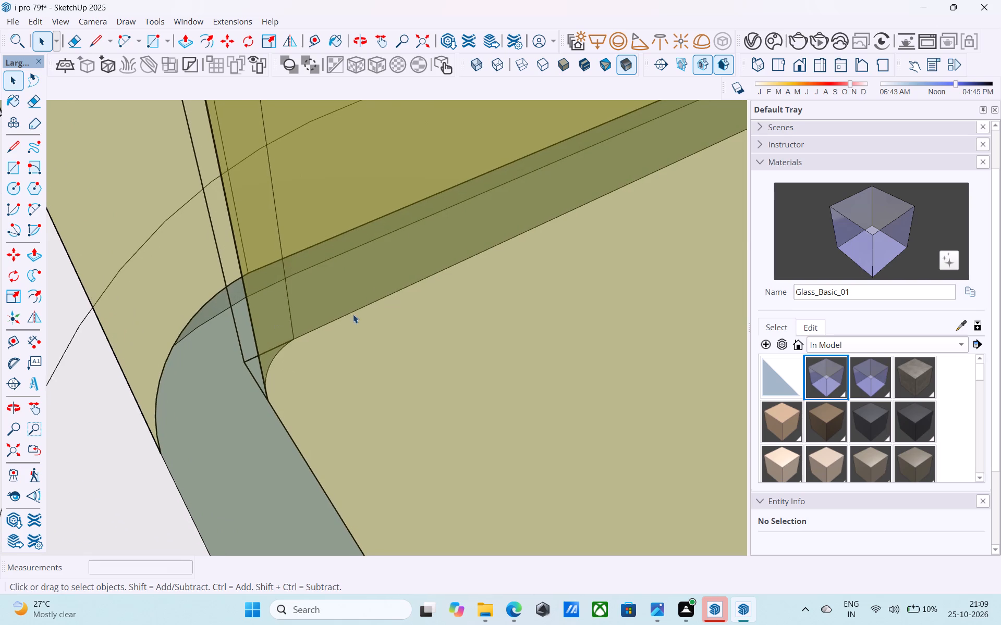
pyautogui.scroll(14, 353, 314)
pyautogui.scroll(2, 265, 338)
pyautogui.keyDown('shift'); pyautogui.moveTo(256, 350); pyautogui.dragTo(282, 365, button='middle'); pyautogui.keyUp('shift')
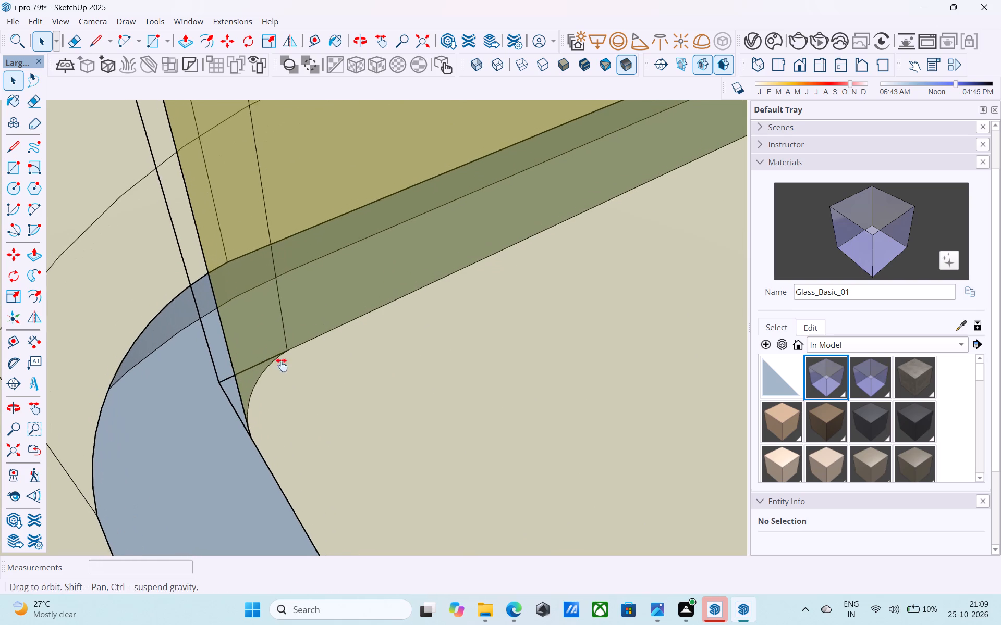
pyautogui.keyDown('shift'); pyautogui.moveTo(282, 365); pyautogui.dragTo(303, 371, button='middle'); pyautogui.keyUp('shift')
pyautogui.press('e')
pyautogui.moveTo(251, 383); pyautogui.dragTo(240, 385)
pyautogui.moveTo(250, 395); pyautogui.dragTo(244, 391)
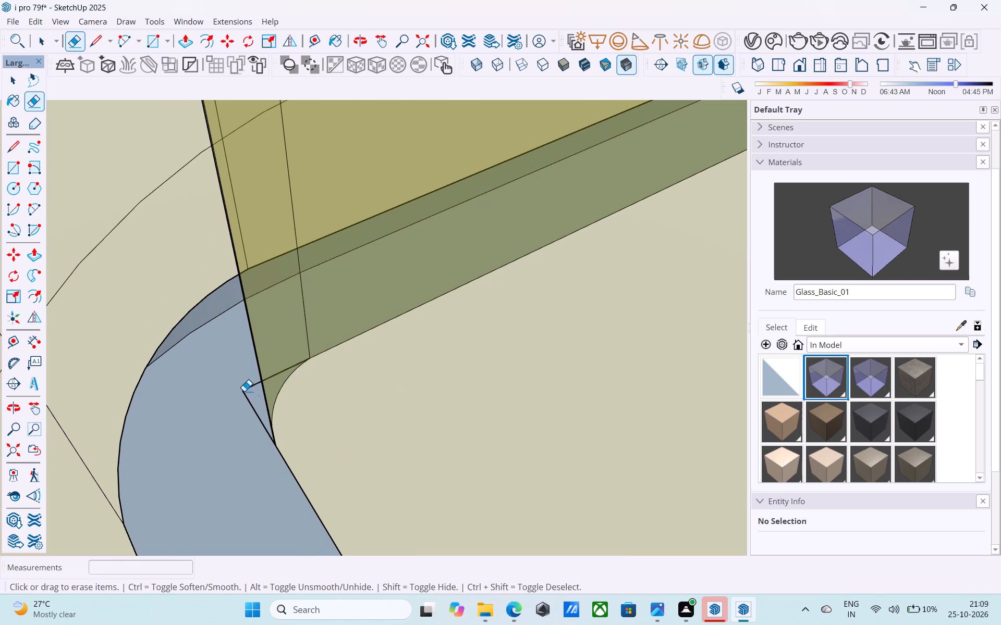
pyautogui.moveTo(244, 391); pyautogui.dragTo(243, 391)
# Save the model.
pyautogui.moveTo(250, 384); pyautogui.dragTo(462, 328, button='middle')
pyautogui.scroll(-12, 446, 336)
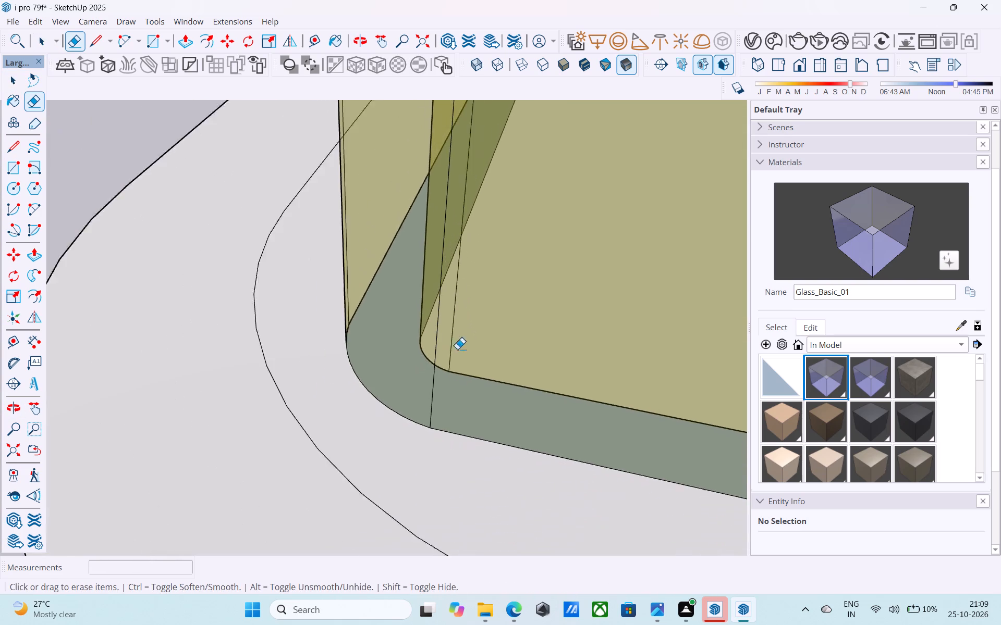
pyautogui.scroll(-11, 457, 349)
pyautogui.press('space')
pyautogui.hotkey('ctrl', 's')
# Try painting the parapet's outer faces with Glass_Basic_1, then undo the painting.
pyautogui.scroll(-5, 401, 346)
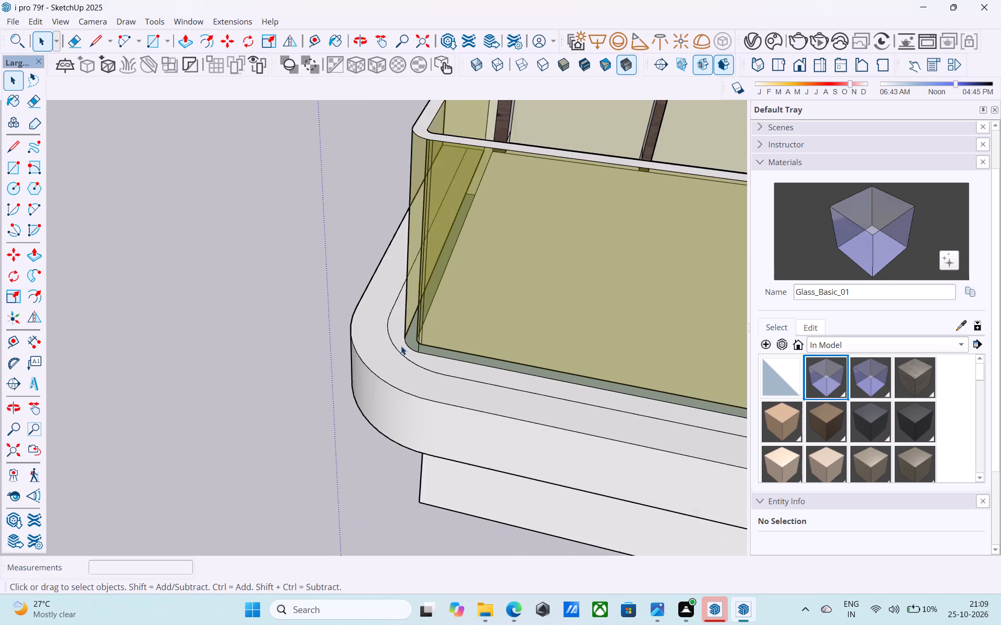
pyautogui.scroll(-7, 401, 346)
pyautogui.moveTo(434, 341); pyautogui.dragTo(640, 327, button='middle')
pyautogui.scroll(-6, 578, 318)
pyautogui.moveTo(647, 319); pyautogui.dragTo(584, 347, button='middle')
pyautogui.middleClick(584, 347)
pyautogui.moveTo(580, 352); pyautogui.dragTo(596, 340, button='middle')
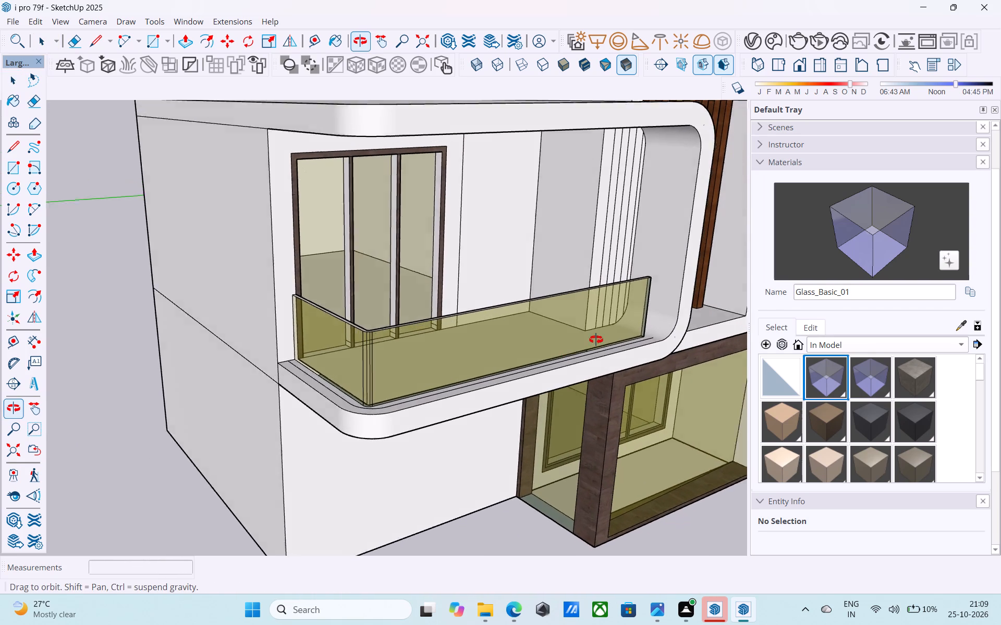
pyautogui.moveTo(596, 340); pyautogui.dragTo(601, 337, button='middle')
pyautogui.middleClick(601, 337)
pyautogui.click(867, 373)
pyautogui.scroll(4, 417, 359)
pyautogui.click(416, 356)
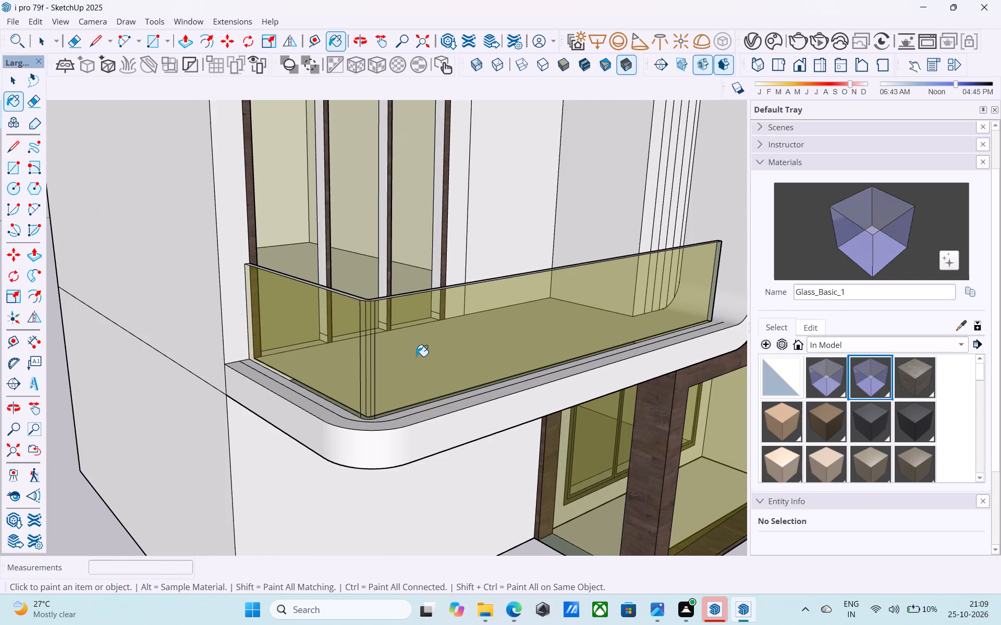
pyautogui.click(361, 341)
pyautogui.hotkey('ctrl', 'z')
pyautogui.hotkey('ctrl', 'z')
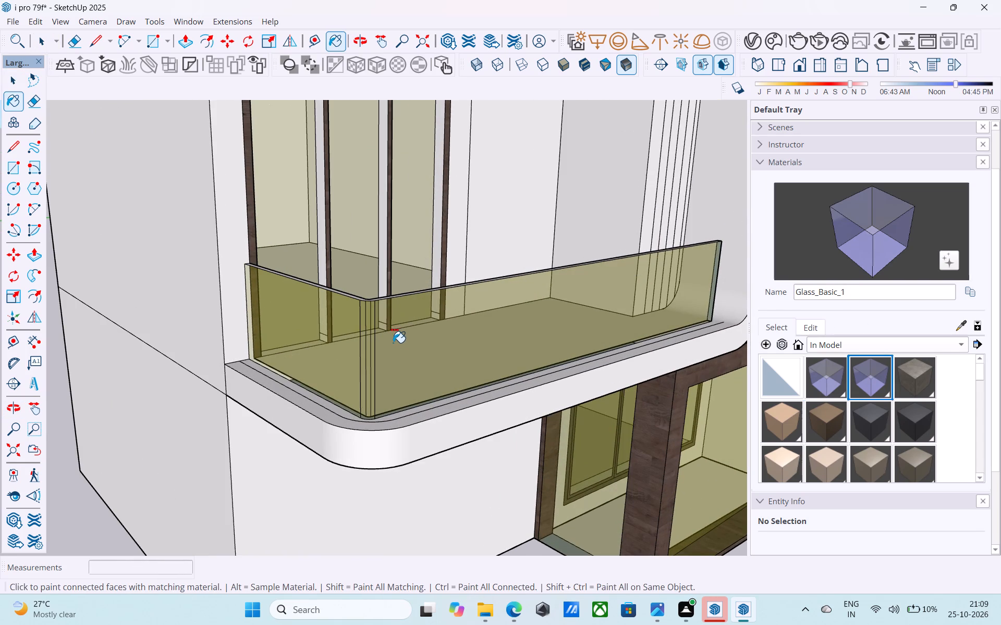
# Paint the parapet's outer faces with Glass_Safety_01 from the Glass material collection.
pyautogui.click(850, 348)
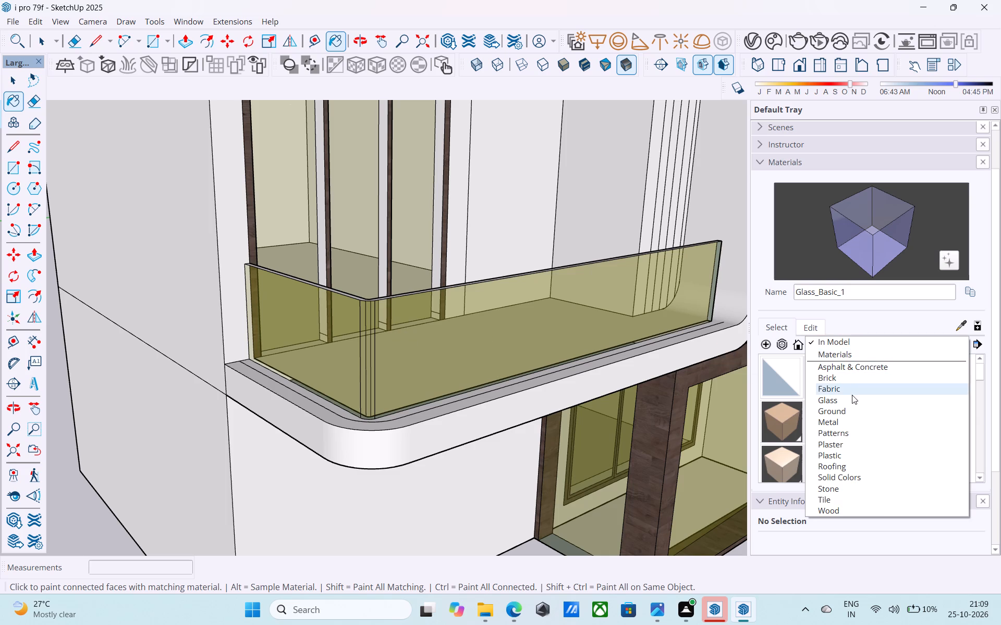
pyautogui.click(852, 395)
pyautogui.click(877, 377)
pyautogui.click(446, 357)
pyautogui.click(323, 345)
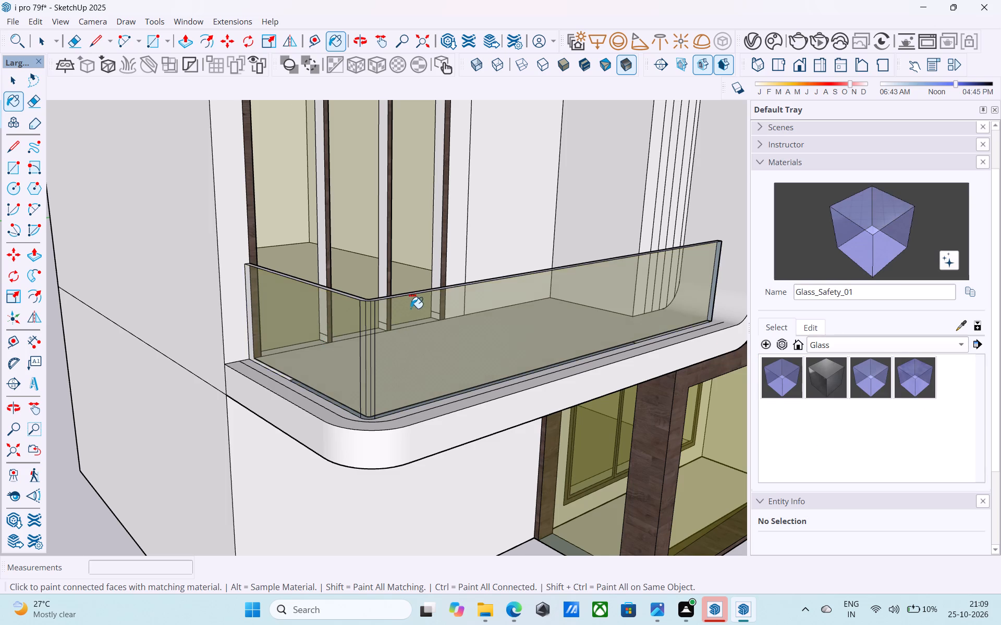
# Paint the parapet's inner faces, including those around the rounded corner, with Glass_Safety_01.
pyautogui.moveTo(413, 306); pyautogui.dragTo(166, 412, button='middle')
pyautogui.middleClick(161, 412)
pyautogui.scroll(5, 237, 344)
pyautogui.click(210, 318)
pyautogui.scroll(-4, 388, 315)
pyautogui.moveTo(448, 326); pyautogui.dragTo(231, 300, button='middle')
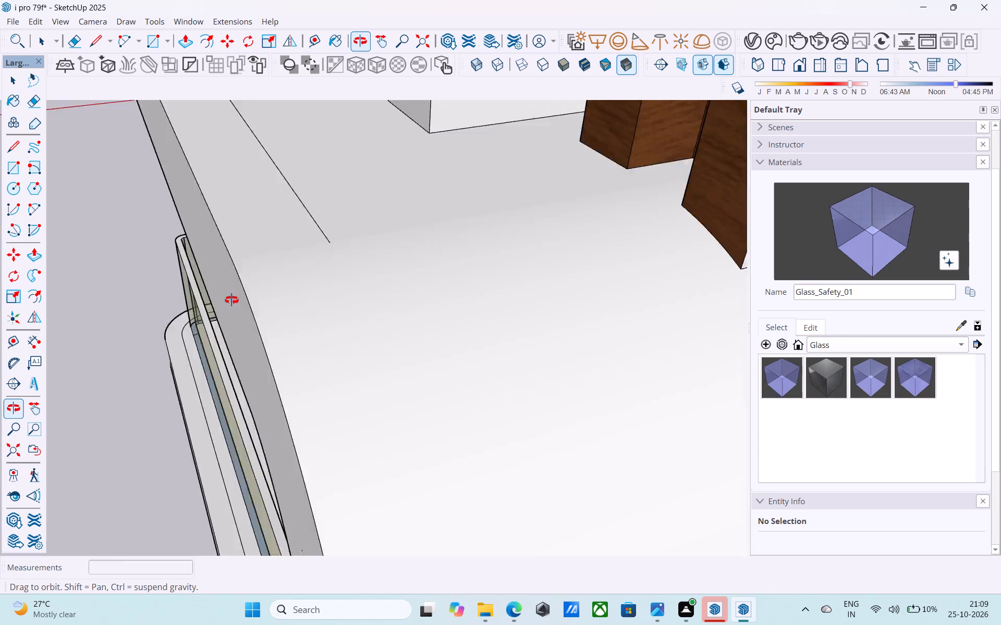
pyautogui.moveTo(231, 300); pyautogui.dragTo(246, 296, button='middle')
pyautogui.scroll(10, 246, 296)
pyautogui.moveTo(250, 311); pyautogui.dragTo(142, 316, button='middle')
pyautogui.scroll(-5, 578, 199)
pyautogui.moveTo(494, 235); pyautogui.dragTo(445, 229, button='middle')
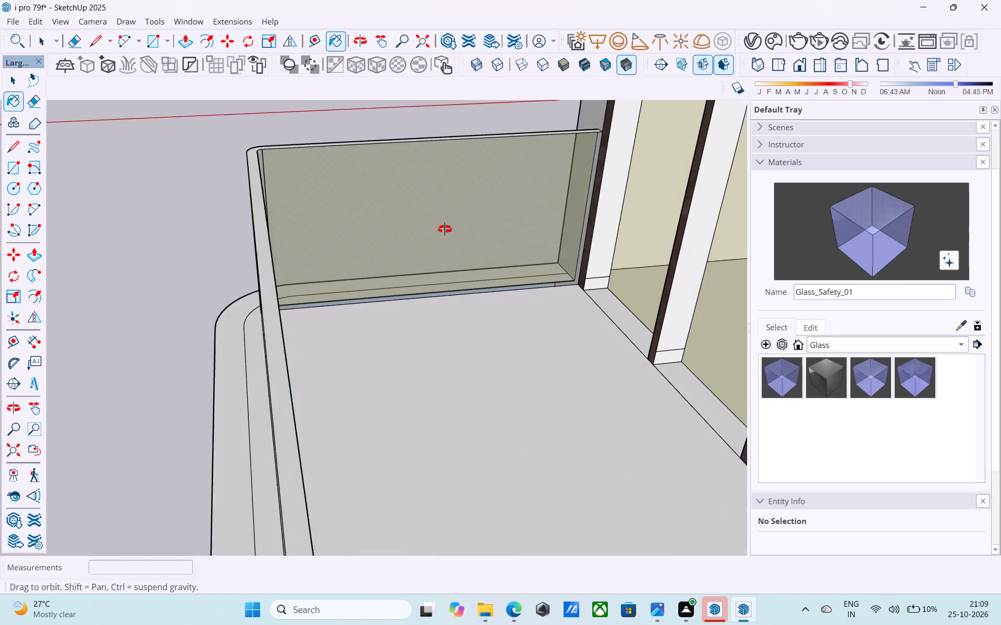
pyautogui.moveTo(445, 229); pyautogui.dragTo(420, 230, button='middle')
pyautogui.scroll(1, 337, 258)
pyautogui.click(221, 285)
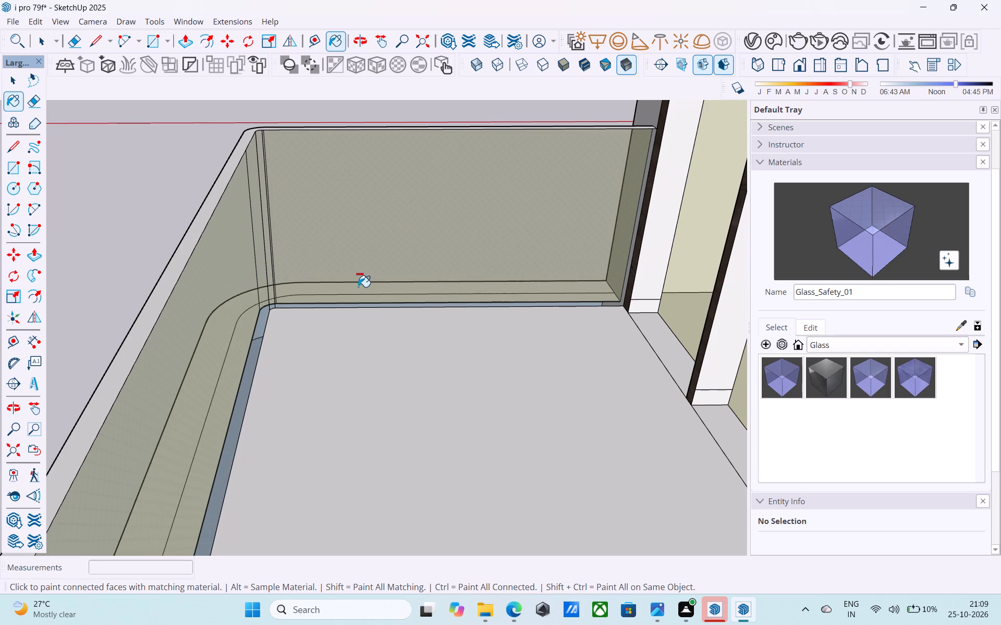
# Paint the remaining parapet faces, including the narrow strips at the rounded corner, with Glass_Safety_01.
pyautogui.click(358, 287)
pyautogui.moveTo(306, 295); pyautogui.dragTo(662, 290, button='middle')
pyautogui.moveTo(352, 306); pyautogui.dragTo(536, 292, button='middle')
pyautogui.scroll(1, 485, 294)
pyautogui.scroll(4, 364, 262)
pyautogui.click(355, 253)
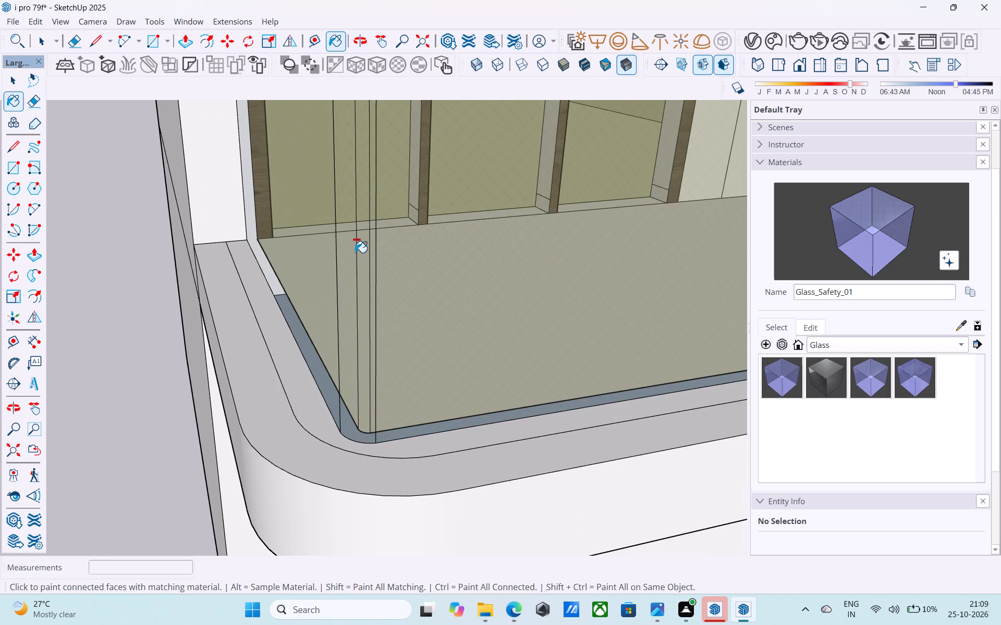
pyautogui.click(363, 255)
pyautogui.scroll(-12, 216, 315)
pyautogui.press('space')
# Examine the glazed balcony parapet and the whole house front from several angles.
pyautogui.moveTo(216, 337); pyautogui.dragTo(231, 340, button='middle')
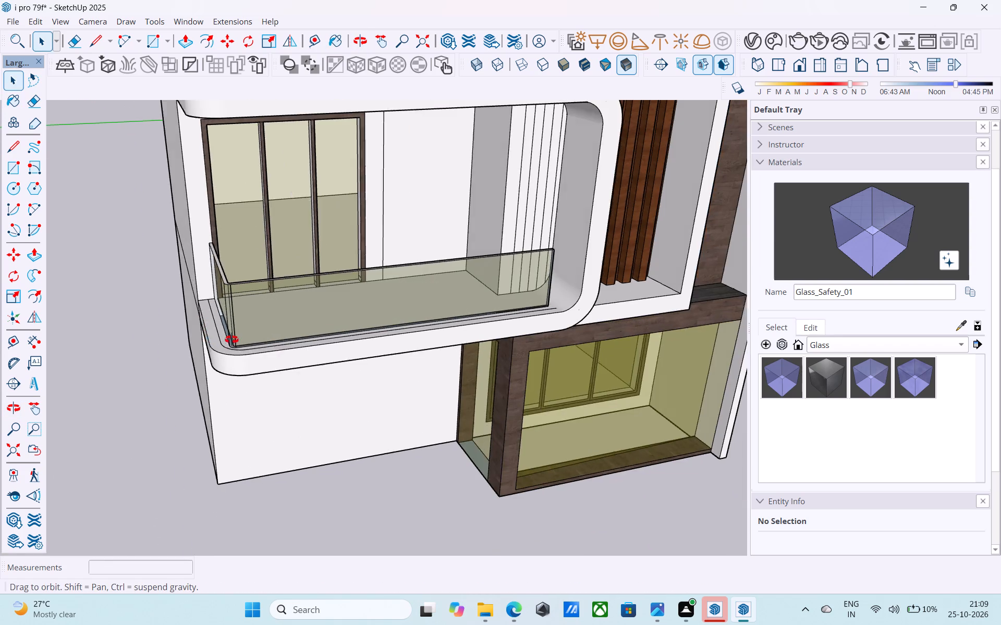
pyautogui.moveTo(231, 340); pyautogui.dragTo(442, 367, button='middle')
pyautogui.scroll(2, 428, 420)
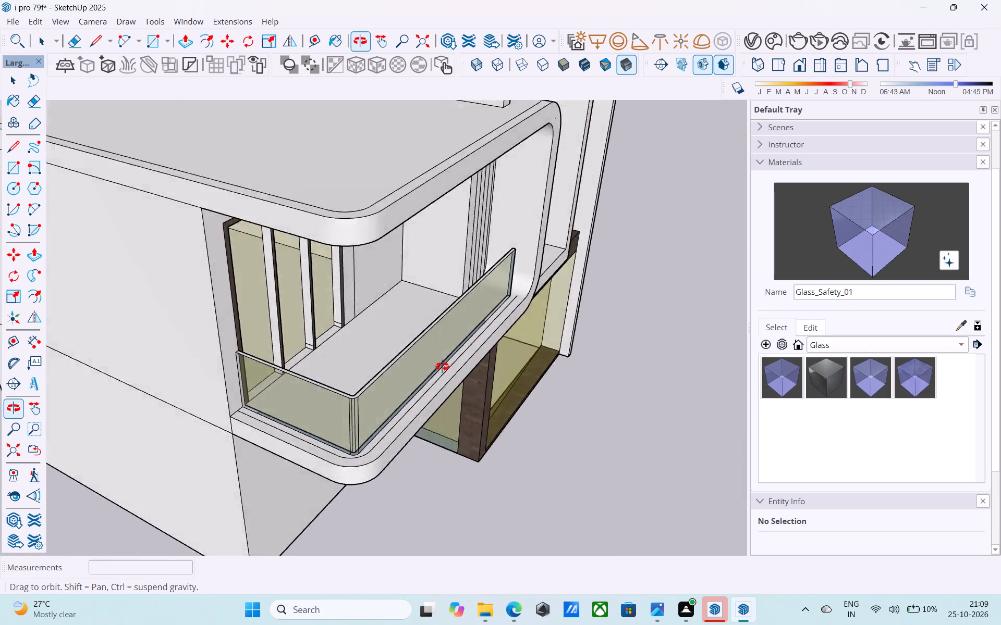
pyautogui.scroll(2, 442, 367)
pyautogui.moveTo(442, 367); pyautogui.dragTo(442, 354, button='middle')
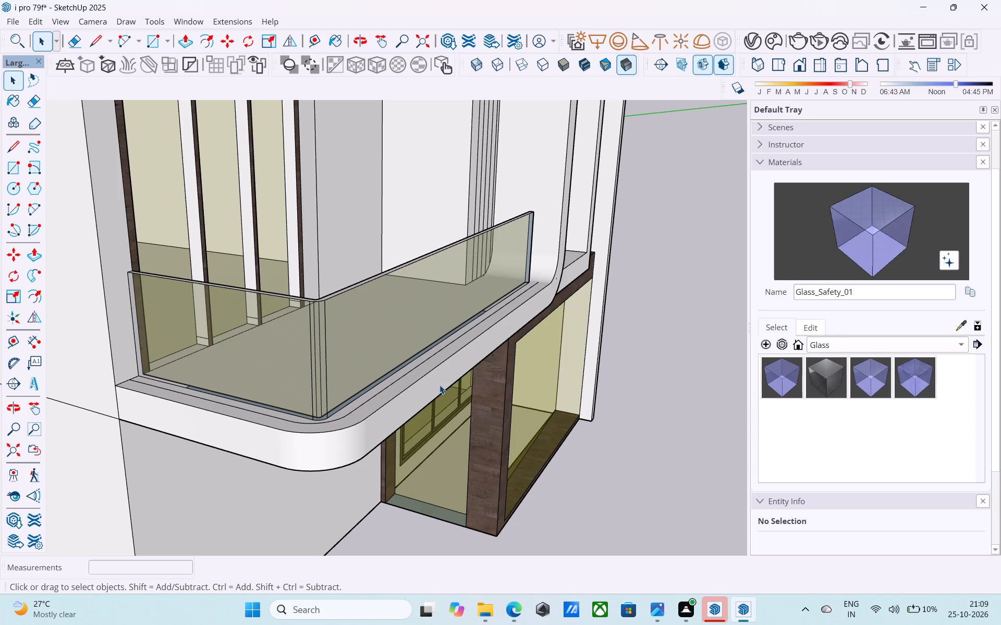
pyautogui.scroll(-11, 421, 369)
pyautogui.moveTo(396, 364); pyautogui.dragTo(129, 283, button='middle')
pyautogui.scroll(4, 224, 329)
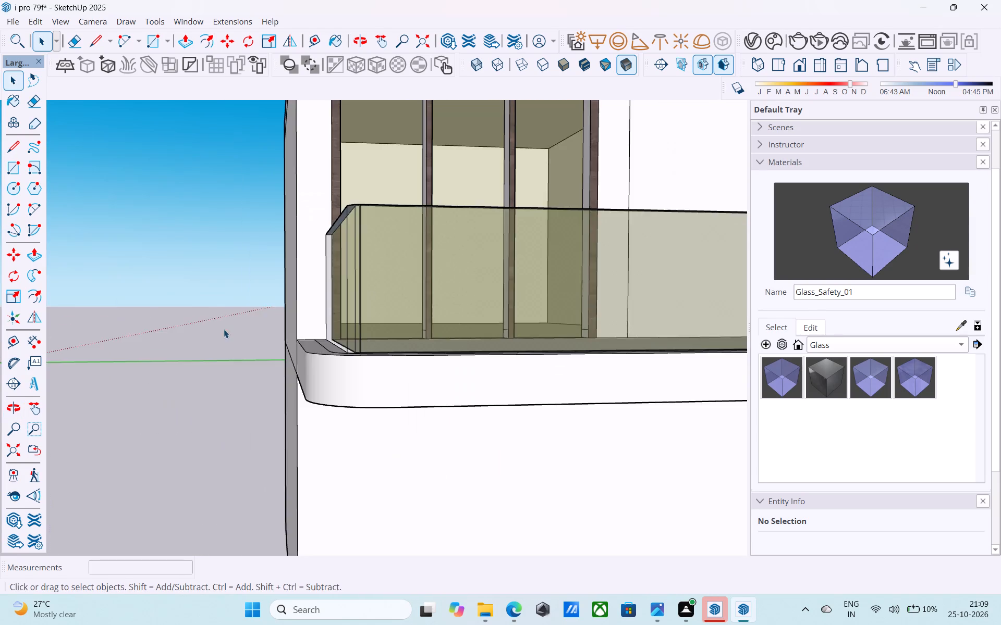
pyautogui.moveTo(328, 365); pyautogui.dragTo(436, 460, button='middle')
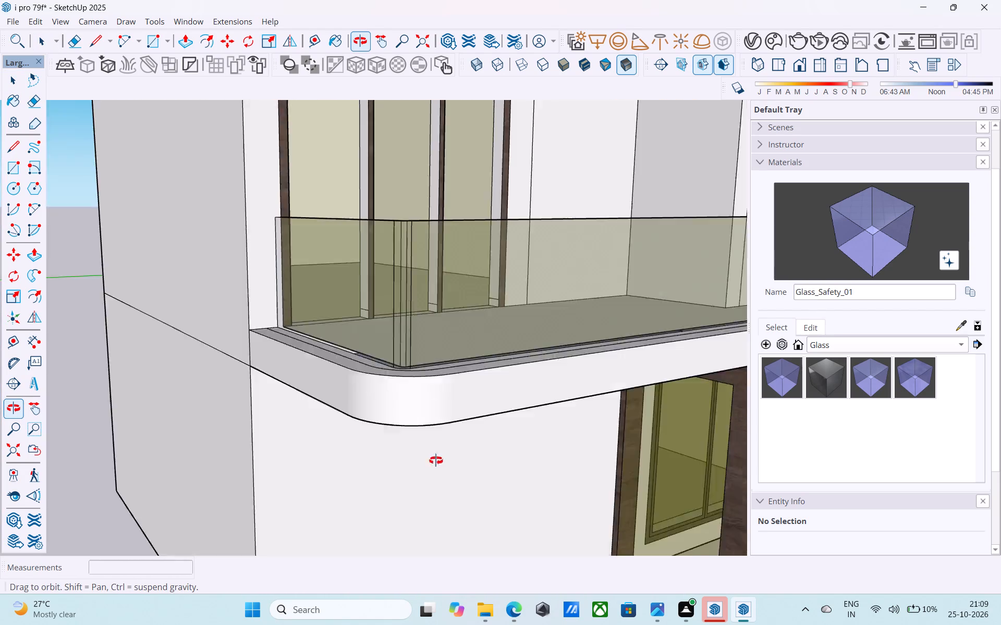
pyautogui.moveTo(436, 460); pyautogui.dragTo(436, 549, button='middle')
pyautogui.moveTo(454, 391); pyautogui.dragTo(607, 352, button='middle')
pyautogui.scroll(1, 650, 345)
pyautogui.moveTo(531, 355); pyautogui.dragTo(470, 349, button='middle')
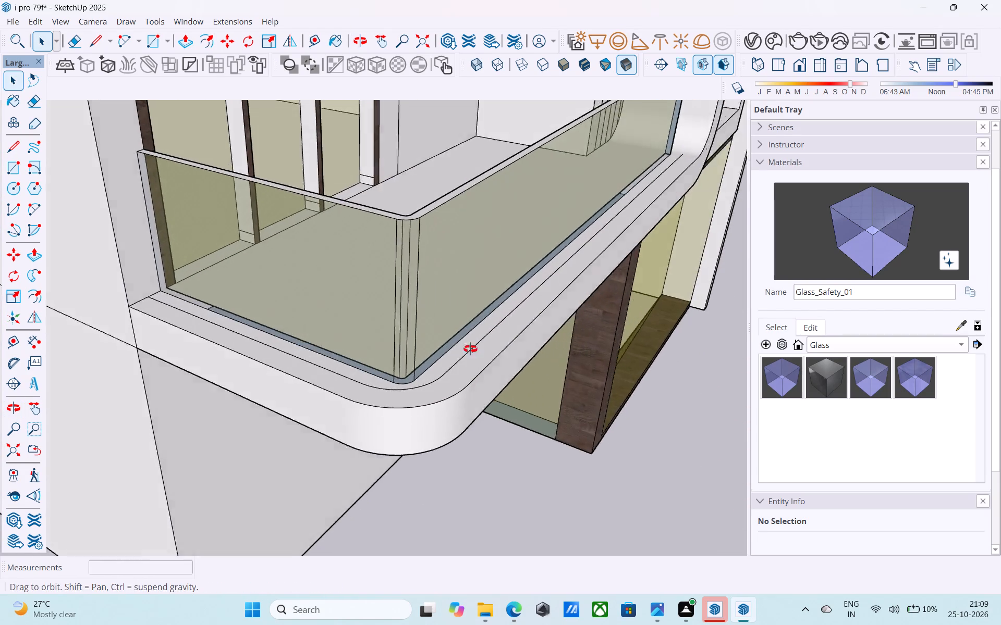
pyautogui.moveTo(470, 349); pyautogui.dragTo(271, 347, button='middle')
pyautogui.scroll(-17, 283, 348)
pyautogui.moveTo(312, 378); pyautogui.dragTo(362, 326, button='middle')
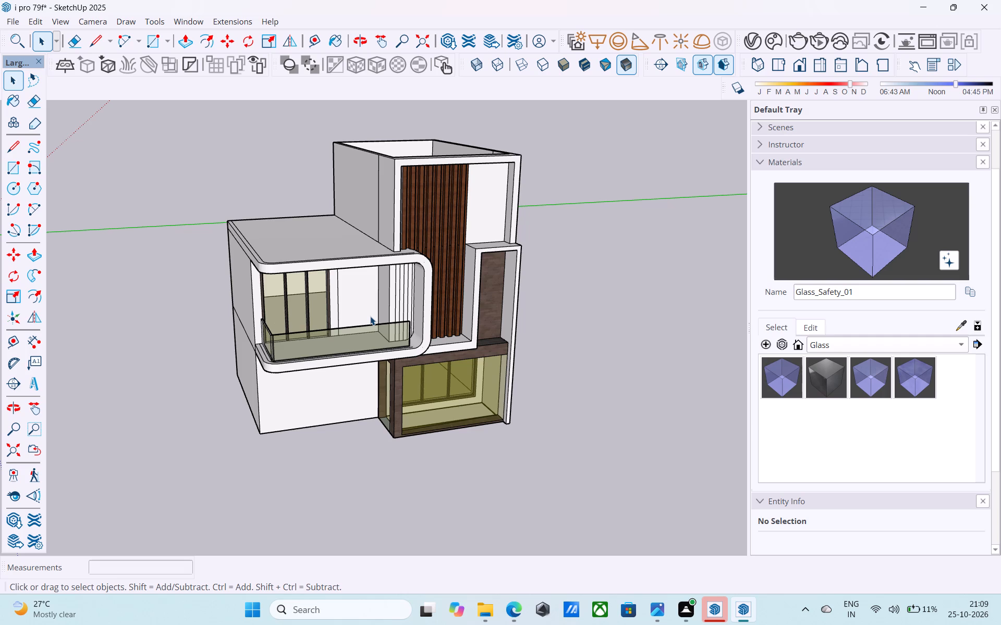
pyautogui.moveTo(370, 316); pyautogui.dragTo(384, 253, button='middle')
pyautogui.moveTo(354, 384); pyautogui.dragTo(372, 371, button='middle')
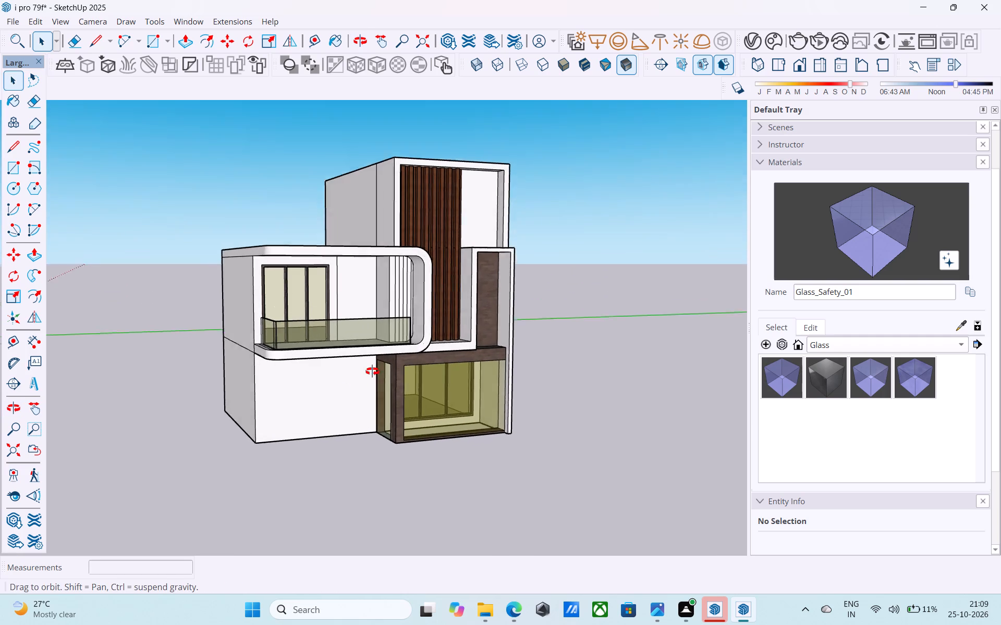
pyautogui.moveTo(372, 371); pyautogui.dragTo(388, 314, button='middle')
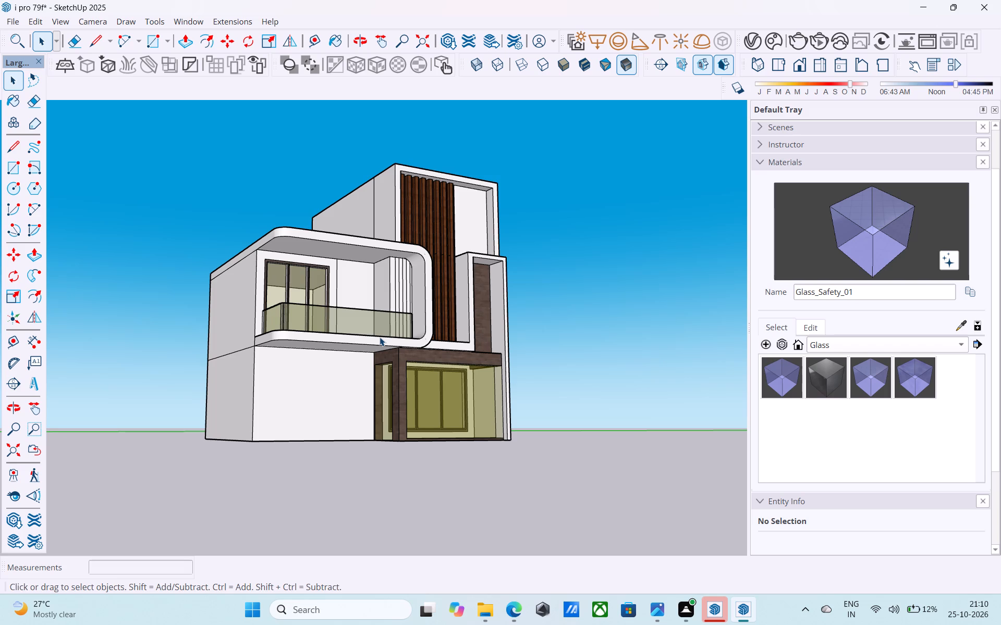
pyautogui.moveTo(380, 337); pyautogui.dragTo(272, 361, button='middle')
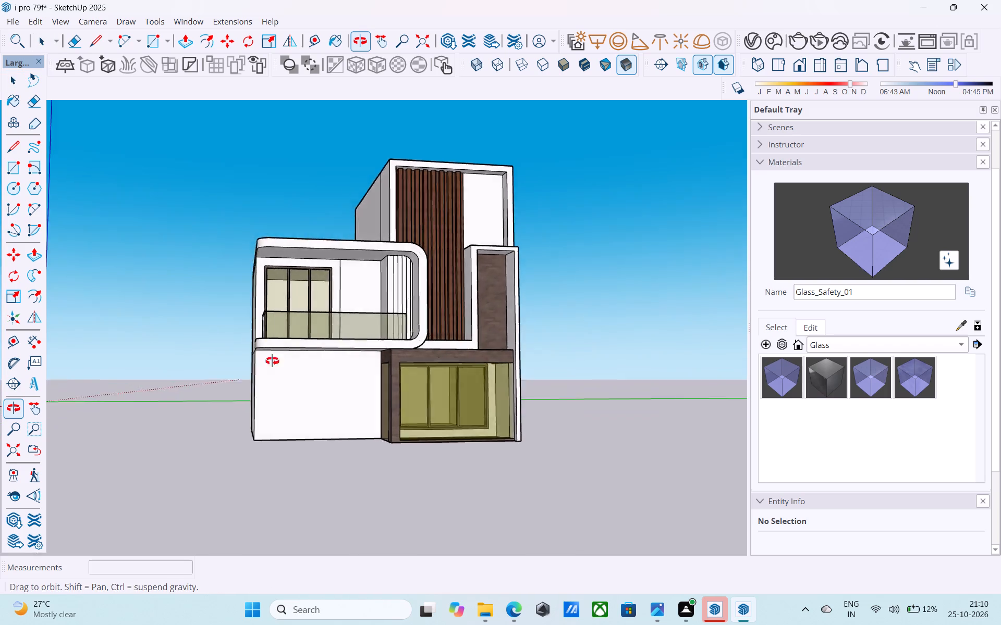
pyautogui.moveTo(272, 361); pyautogui.dragTo(189, 366, button='middle')
pyautogui.moveTo(189, 367); pyautogui.dragTo(394, 379, button='middle')
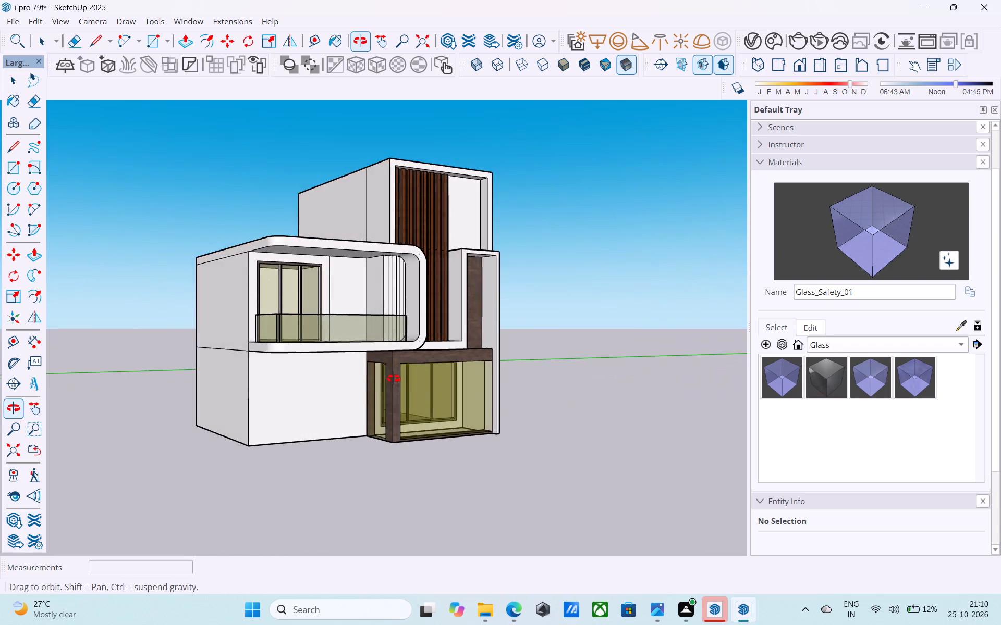
pyautogui.moveTo(394, 379); pyautogui.dragTo(393, 379, button='middle')
# Place a vertical guide on the plain ground-floor wall 6" from the edge at the wood-framed entrance, and save the model.
pyautogui.scroll(5, 344, 418)
pyautogui.moveTo(362, 414); pyautogui.dragTo(339, 420, button='middle')
pyautogui.scroll(4, 389, 421)
pyautogui.moveTo(386, 416); pyautogui.dragTo(444, 419, button='middle')
pyautogui.scroll(1, 409, 416)
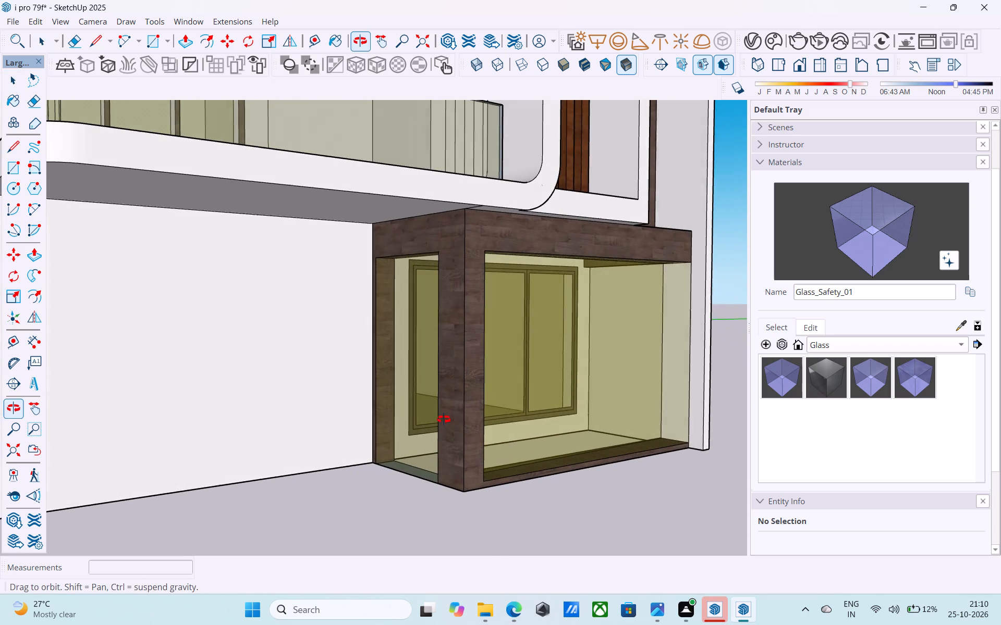
pyautogui.moveTo(444, 419); pyautogui.dragTo(444, 420, button='middle')
pyautogui.press('t')
pyautogui.click(369, 383)
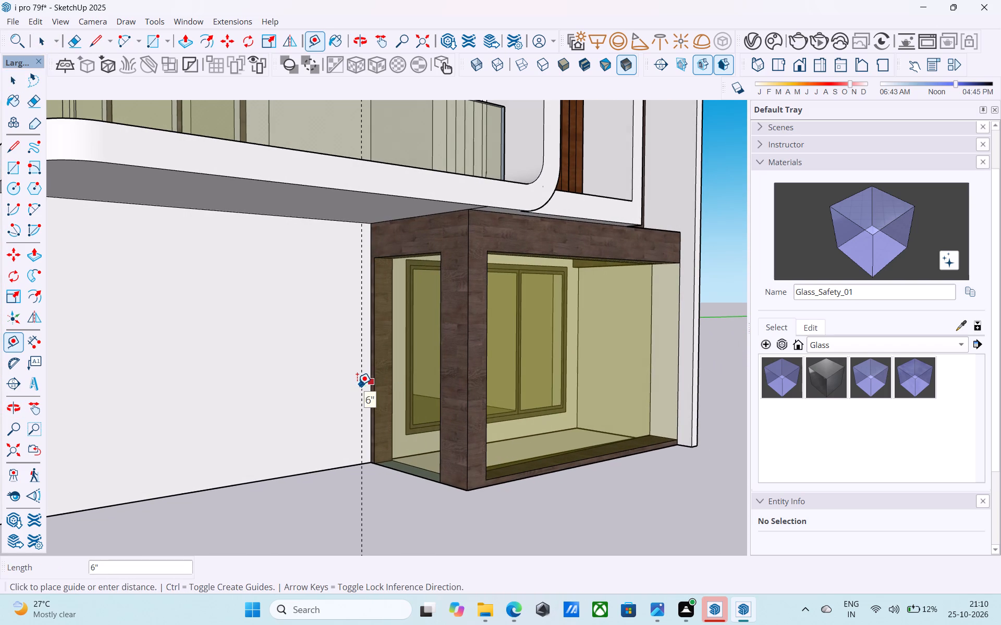
pyautogui.hotkey('ctrl', 's')
pyautogui.write('6"')
pyautogui.press('Return')
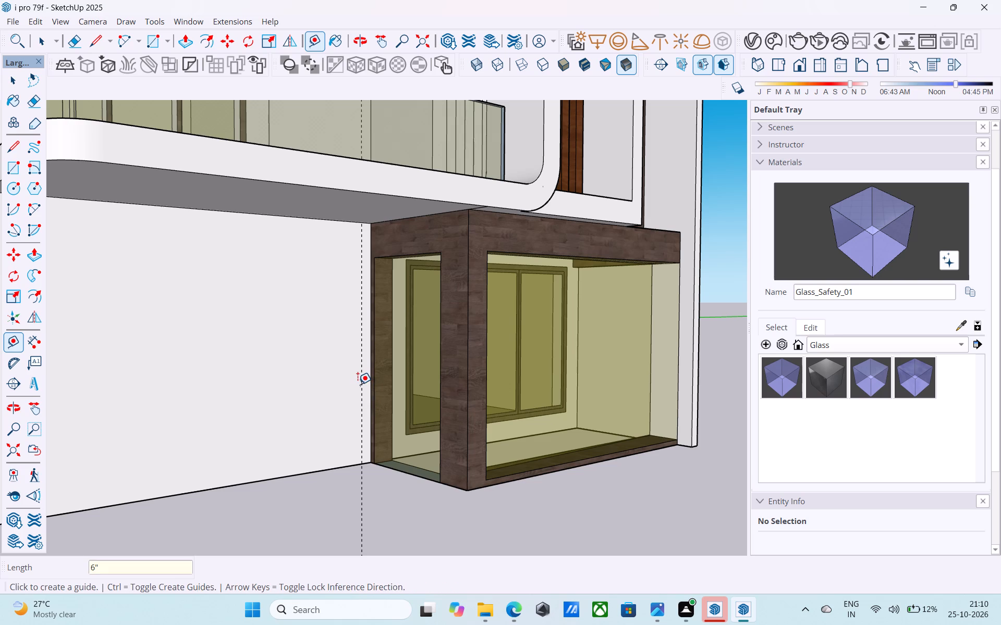
pyautogui.press('space')
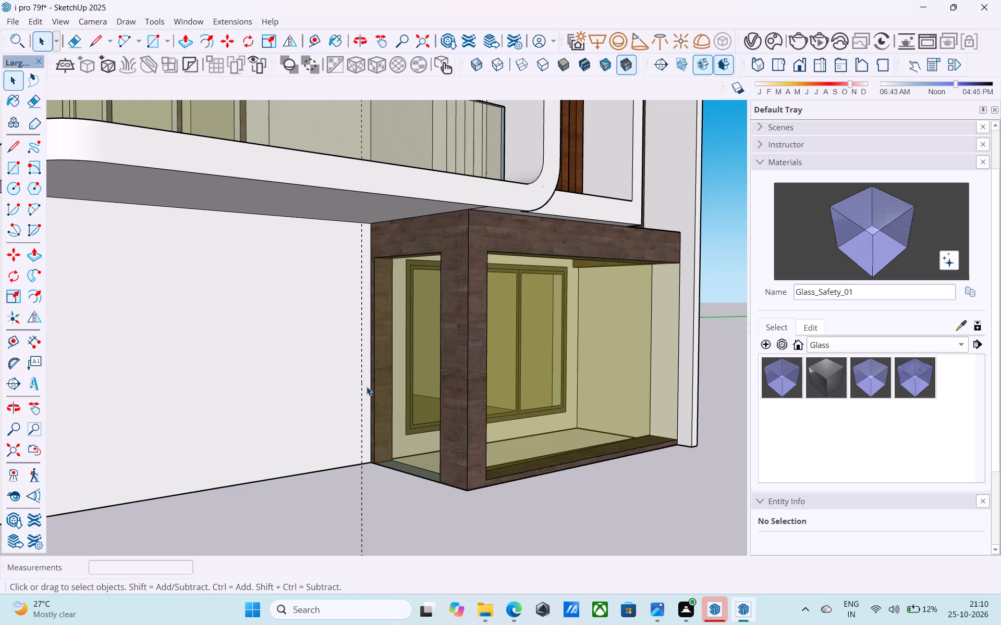
# Draw a 10' 6" vertical line along the guide from the wall's base up to the balcony's underside.
pyautogui.press('l')
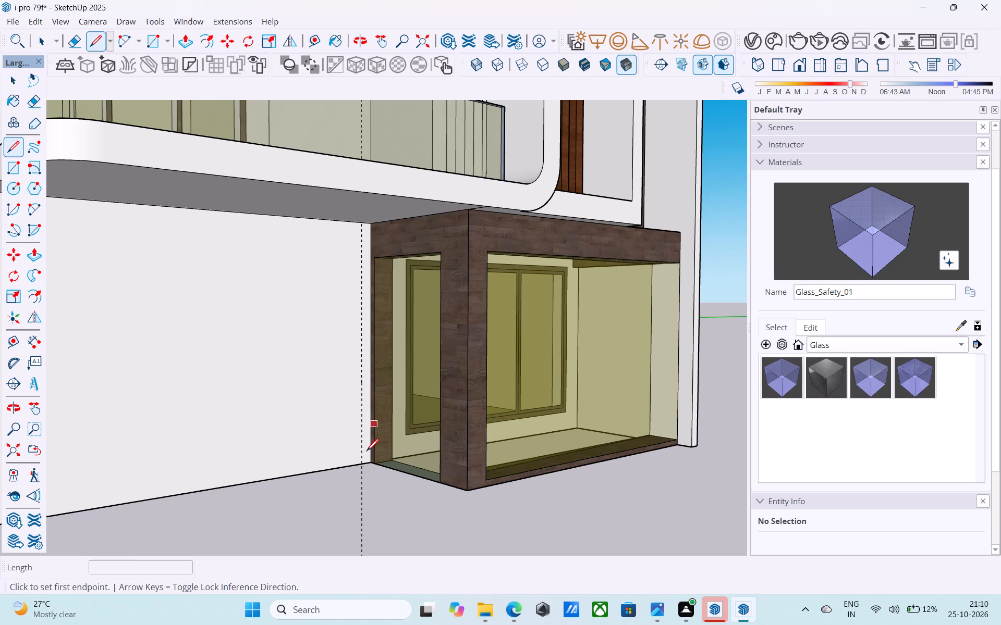
pyautogui.moveTo(356, 471); pyautogui.dragTo(509, 492, button='middle')
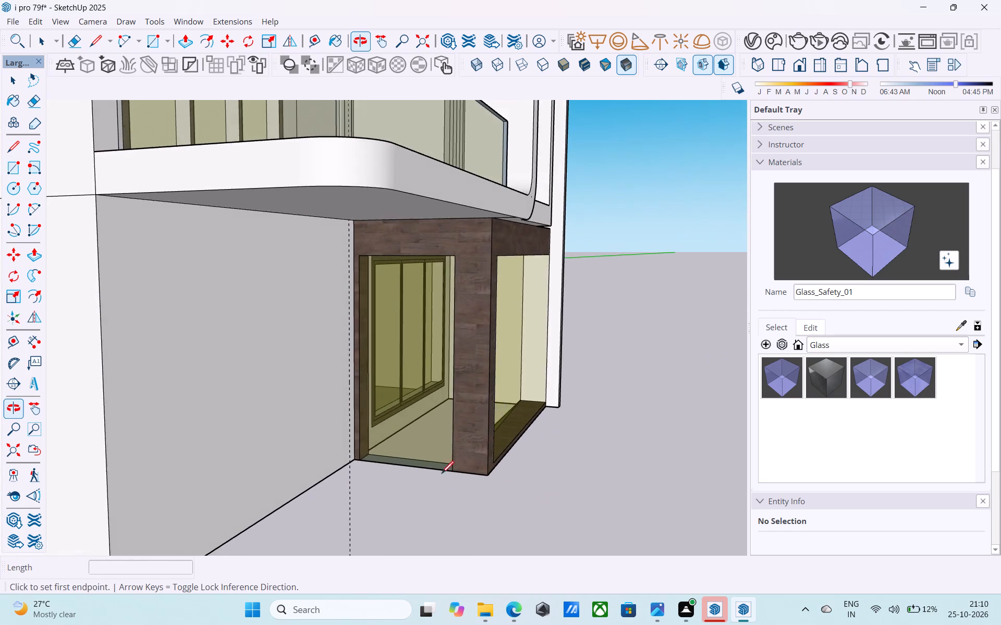
pyautogui.scroll(9, 357, 466)
pyautogui.click(341, 457)
pyautogui.scroll(-7, 341, 450)
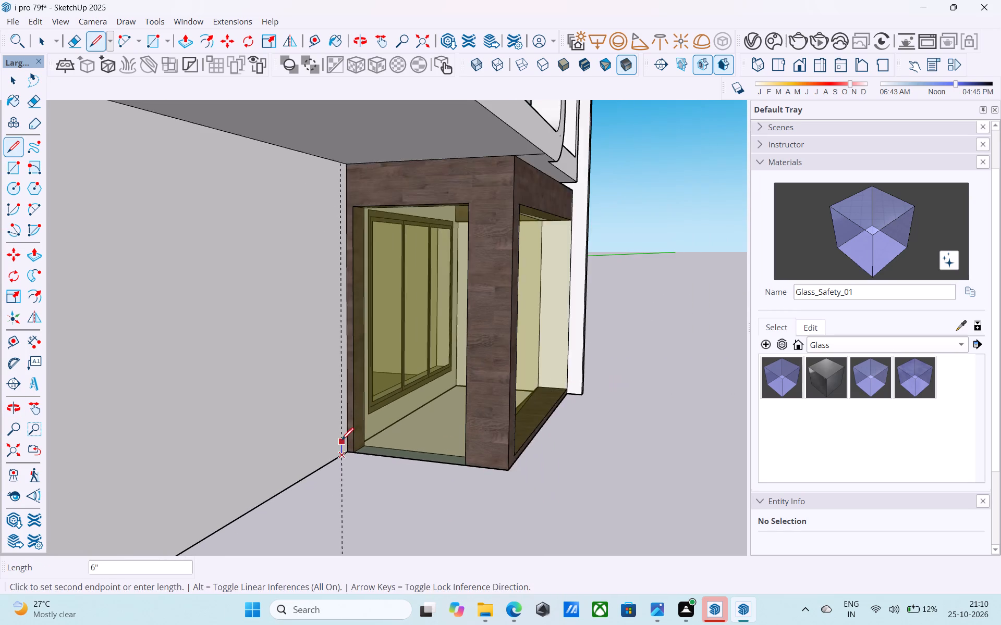
pyautogui.scroll(-5, 341, 441)
pyautogui.moveTo(341, 441); pyautogui.dragTo(275, 387, button='middle')
pyautogui.scroll(9, 315, 358)
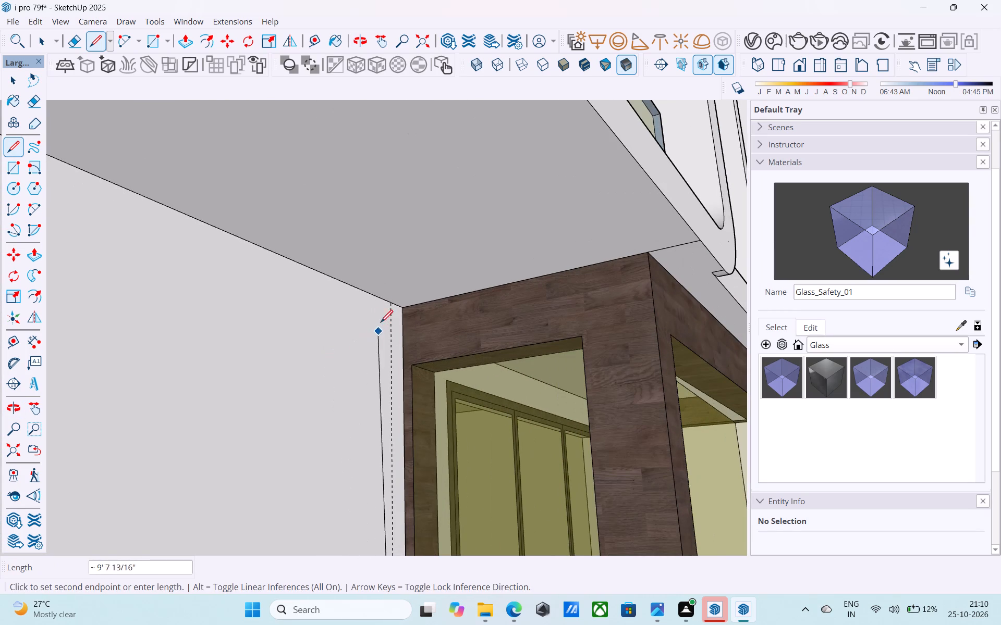
pyautogui.click(390, 305)
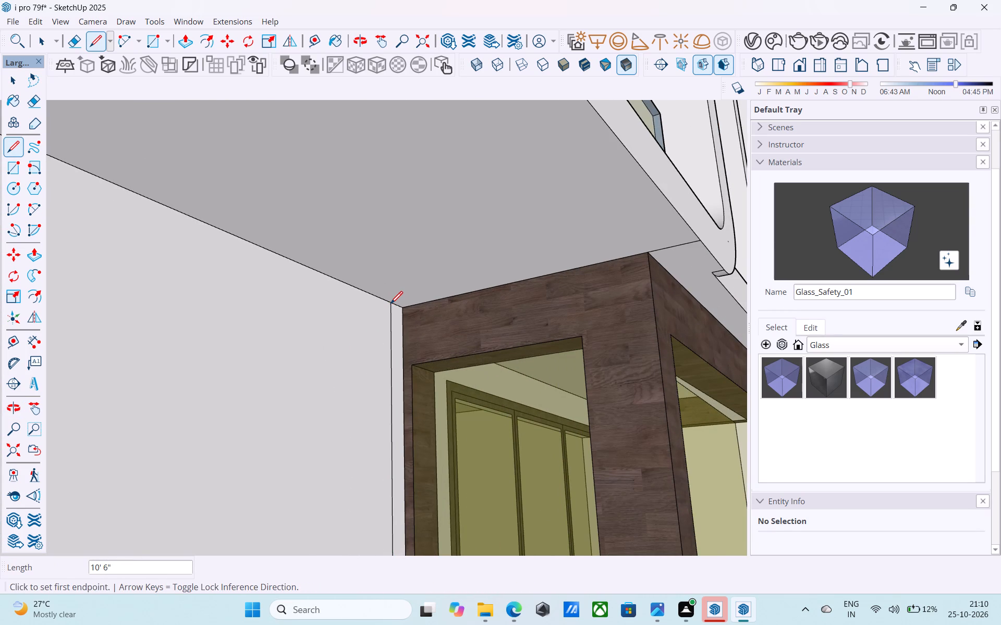
pyautogui.press('space')
# Place a second vertical guide on the ground-floor wall 6' from the new line, away from the entrance.
pyautogui.scroll(-12, 392, 305)
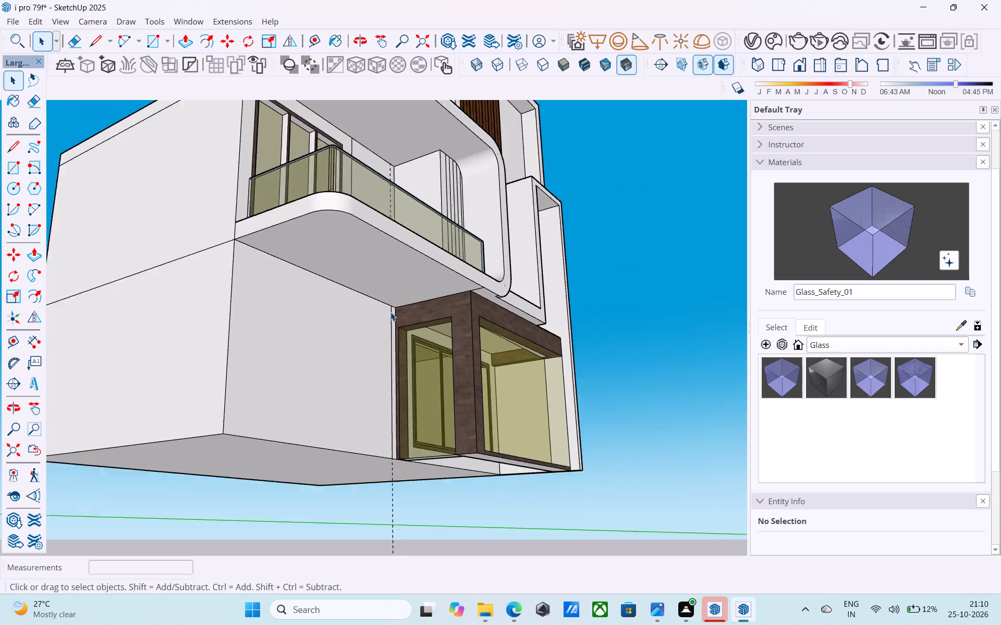
pyautogui.scroll(-2, 390, 312)
pyautogui.moveTo(390, 312); pyautogui.dragTo(284, 412, button='middle')
pyautogui.moveTo(308, 403); pyautogui.dragTo(307, 398, button='middle')
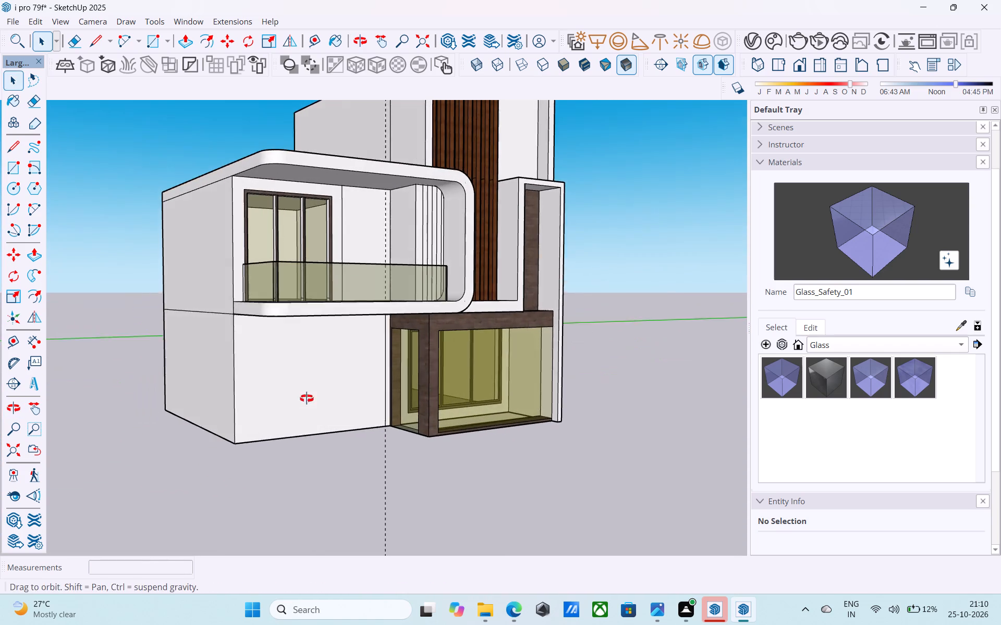
pyautogui.moveTo(307, 398); pyautogui.dragTo(311, 394, button='middle')
pyautogui.press('t')
pyautogui.scroll(4, 320, 392)
pyautogui.click(415, 361)
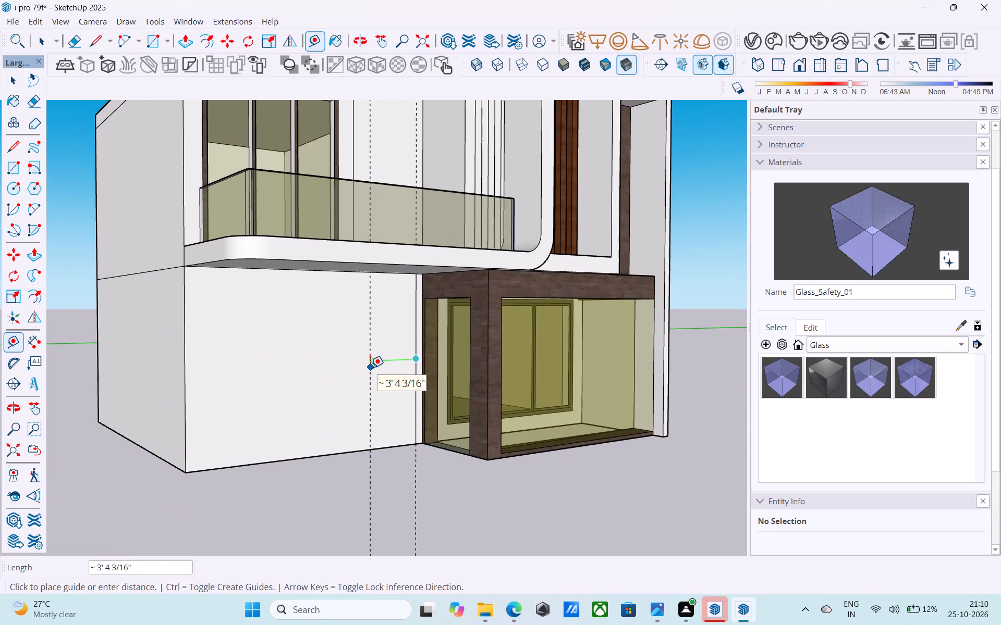
pyautogui.write("6'")
pyautogui.press('Return')
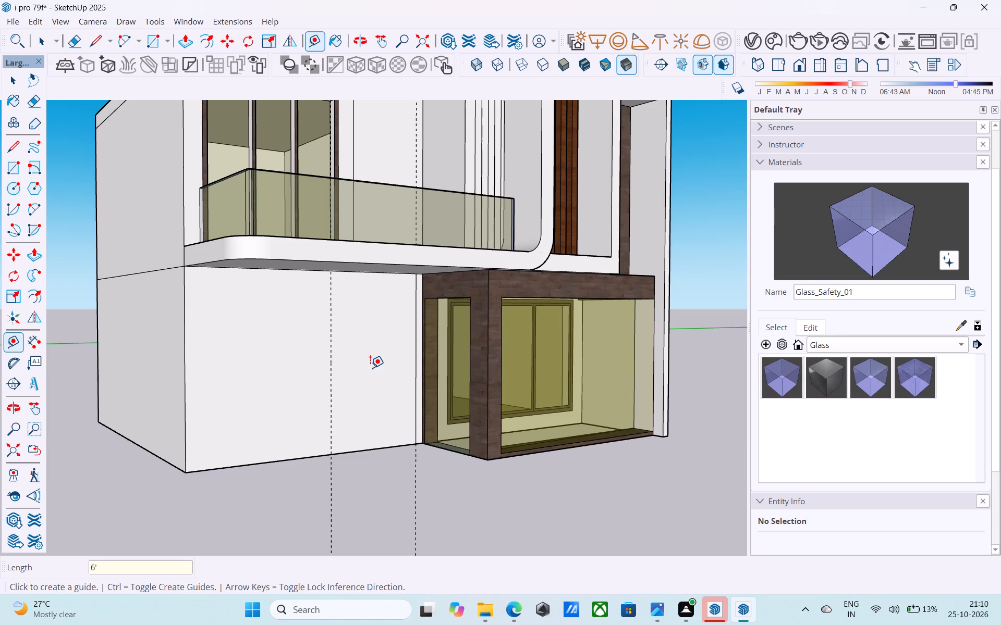
# Draw a 10' 6" vertical line along the second guide from the balcony's underside down to the wall's base, and save the model.
pyautogui.scroll(-3, 362, 368)
pyautogui.moveTo(360, 369); pyautogui.dragTo(350, 387, button='middle')
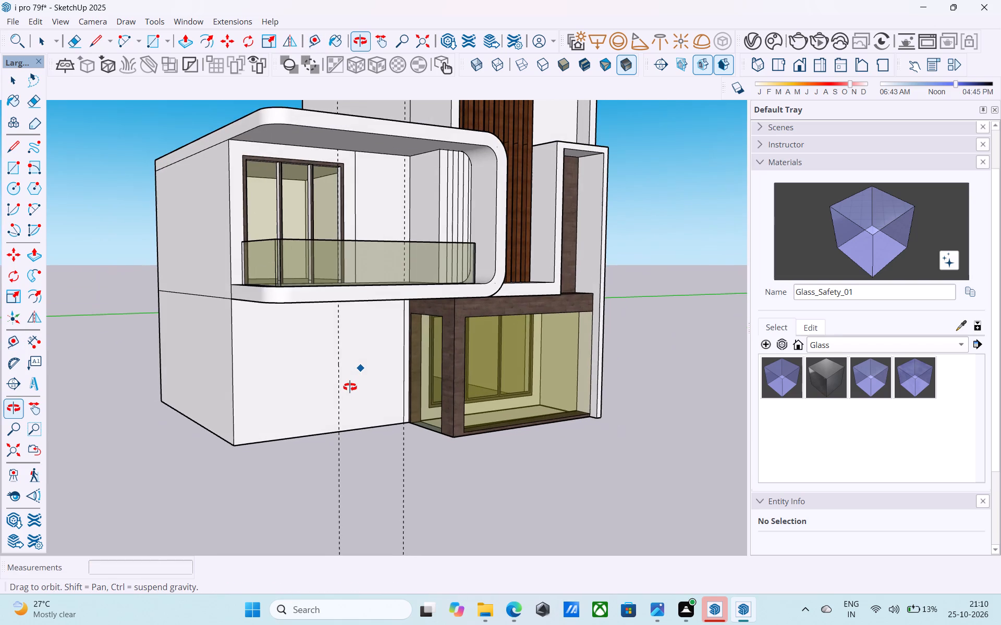
pyautogui.moveTo(350, 387); pyautogui.dragTo(349, 387, button='middle')
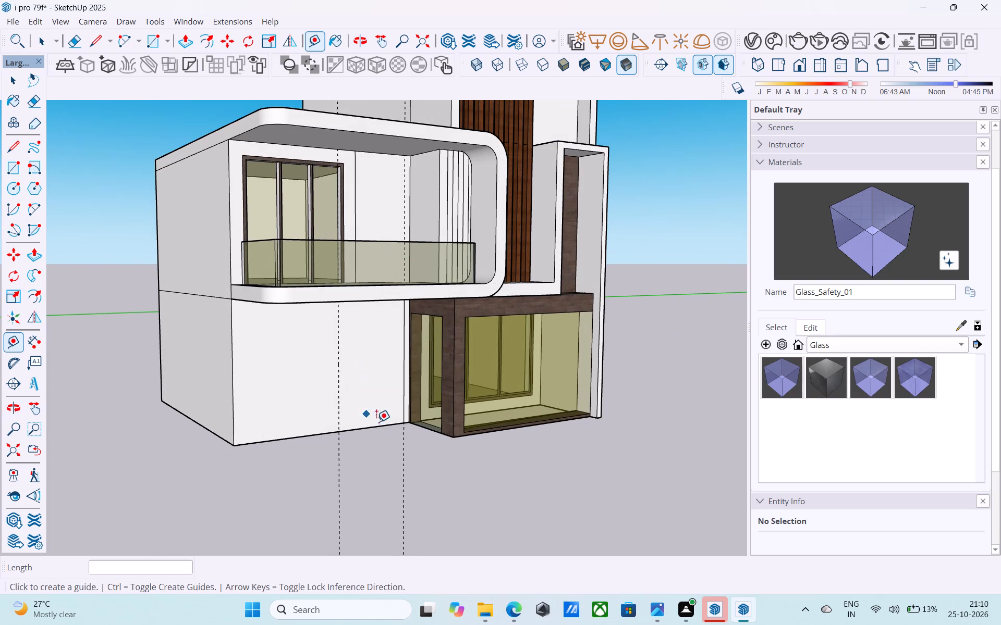
pyautogui.scroll(-2, 384, 427)
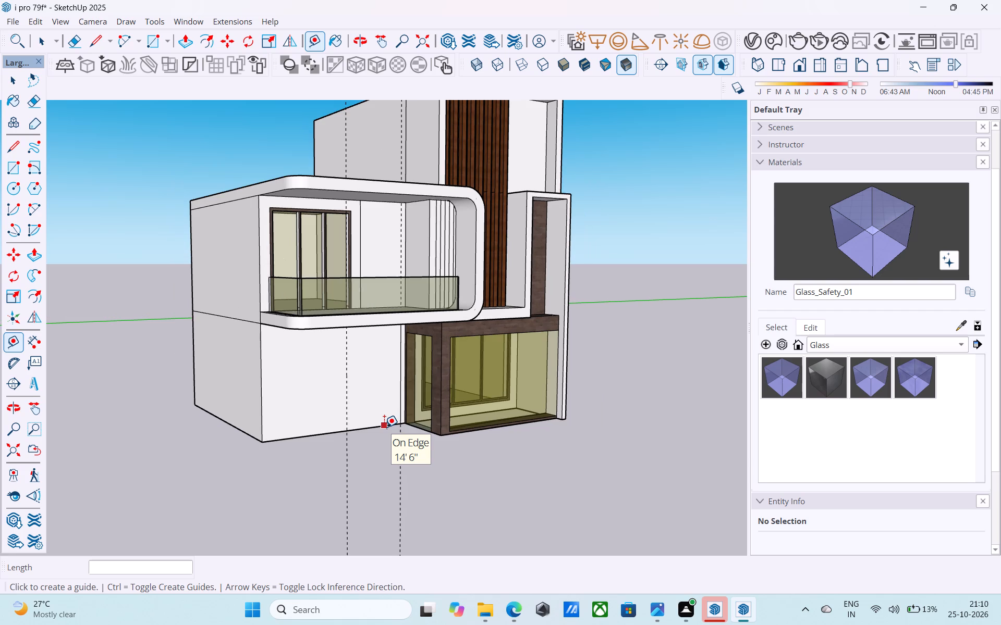
pyautogui.scroll(-1, 353, 476)
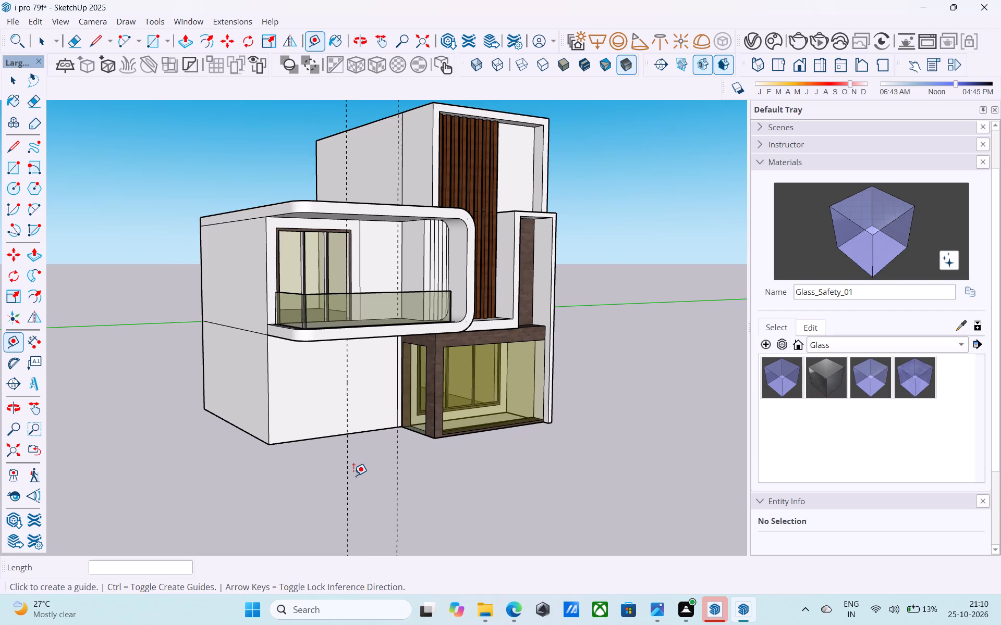
pyautogui.scroll(-4, 353, 476)
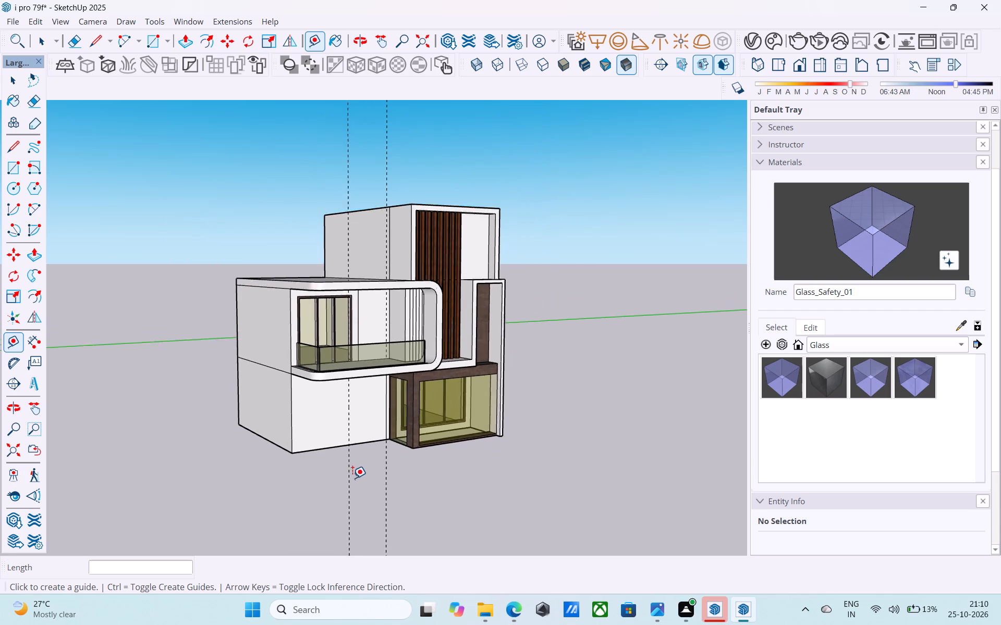
pyautogui.scroll(-1, 352, 478)
pyautogui.moveTo(352, 478); pyautogui.dragTo(331, 378, button='middle')
pyautogui.scroll(12, 331, 378)
pyautogui.press('l')
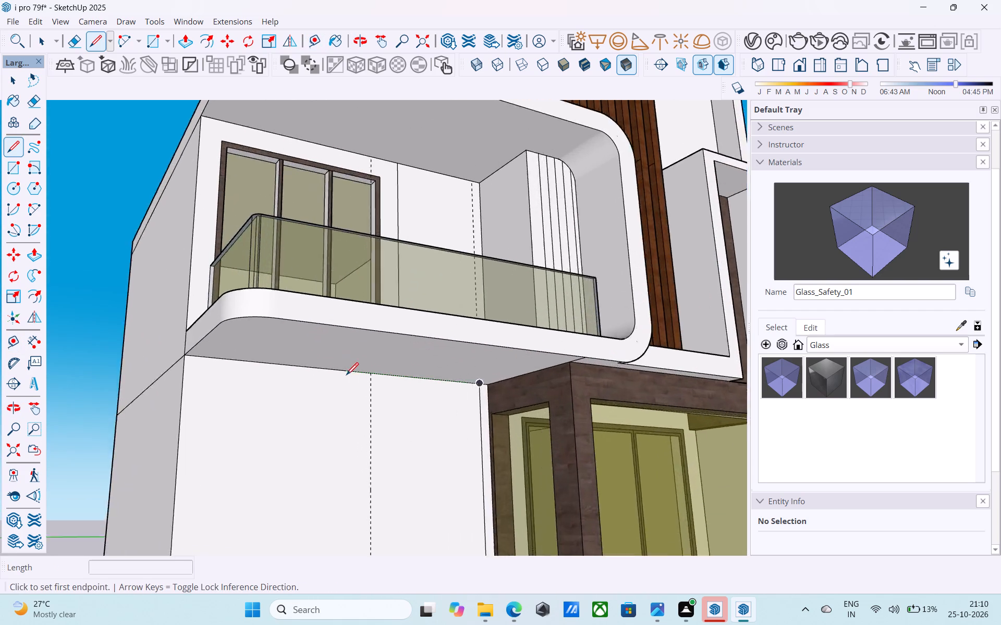
pyautogui.scroll(8, 346, 376)
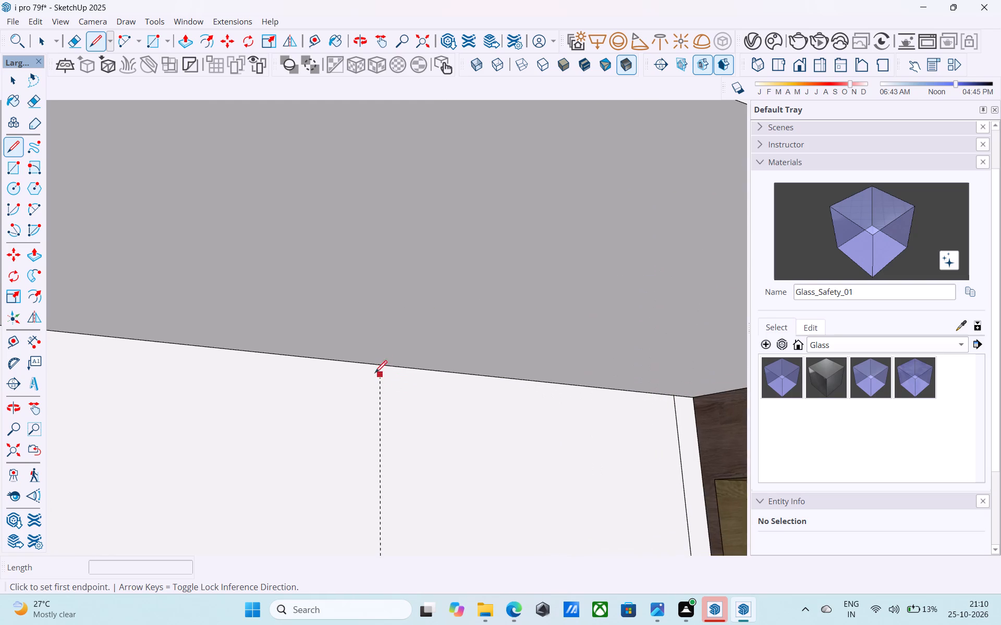
pyautogui.scroll(9, 375, 374)
pyautogui.click(371, 365)
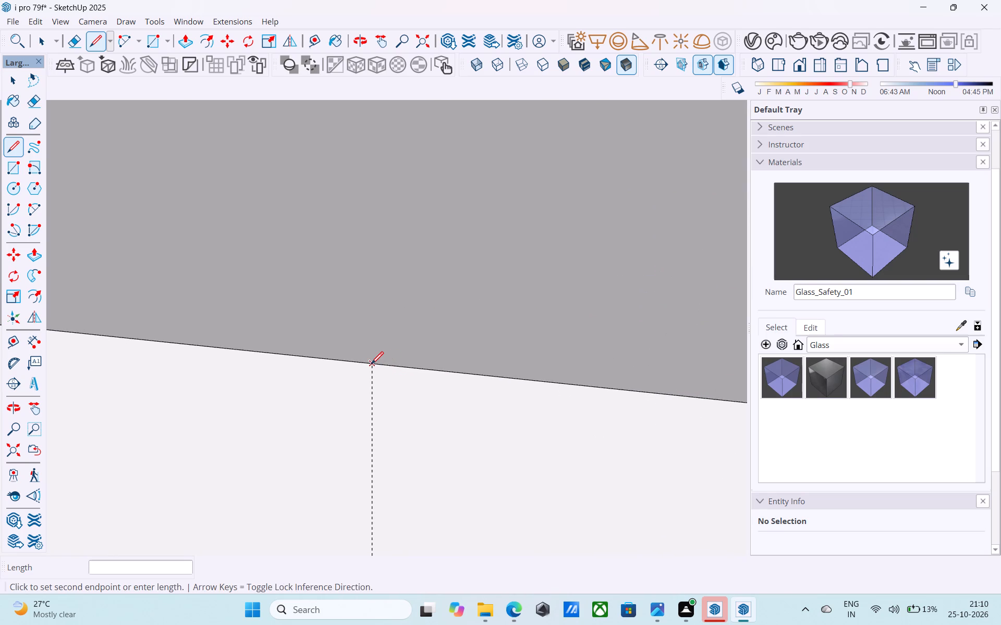
pyautogui.scroll(-1, 371, 365)
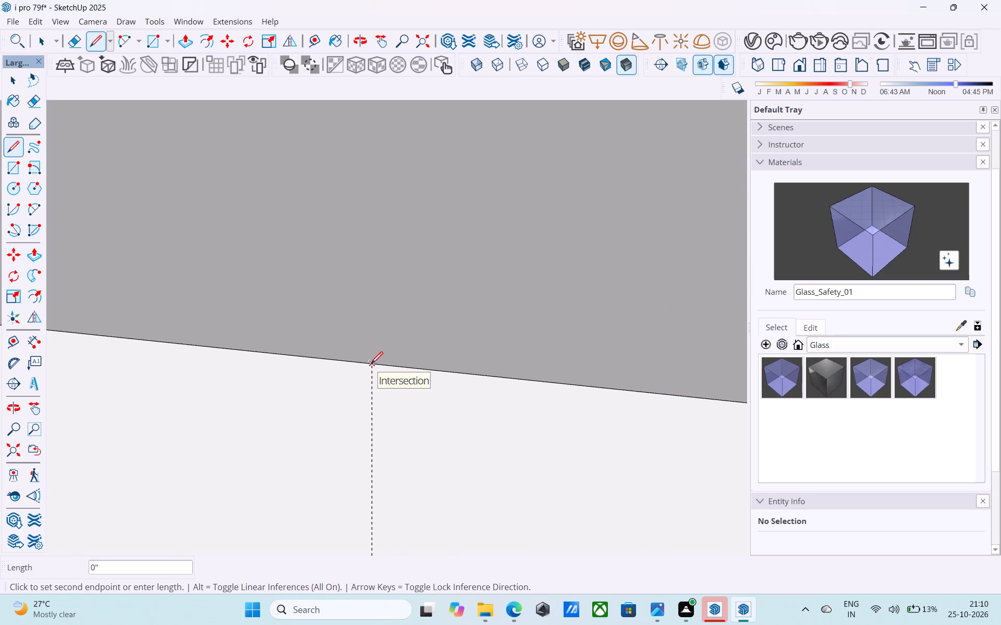
pyautogui.scroll(-7, 371, 365)
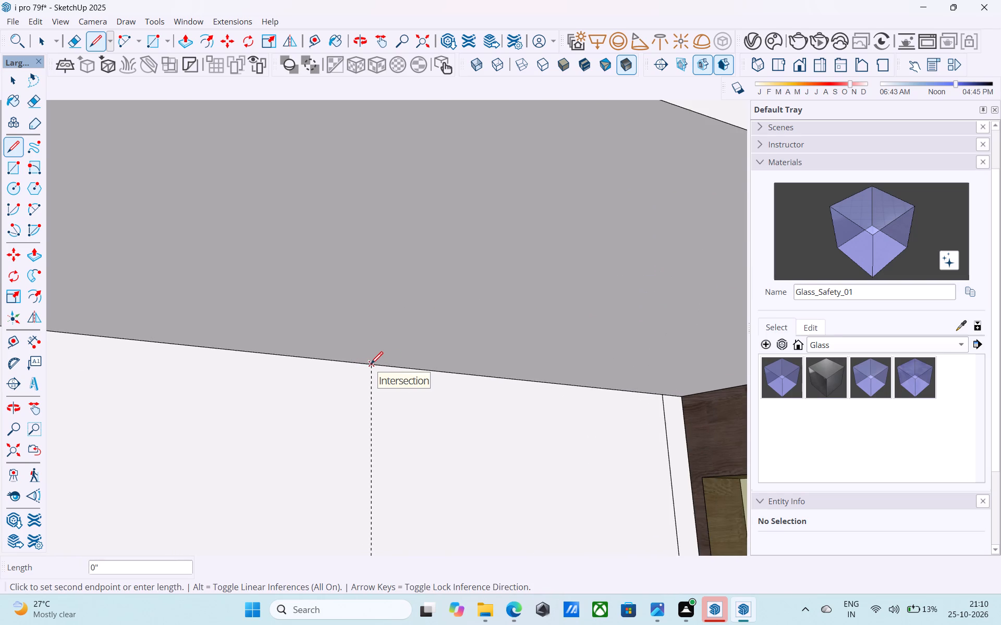
pyautogui.scroll(-17, 371, 365)
pyautogui.scroll(-6, 371, 365)
pyautogui.moveTo(368, 379); pyautogui.dragTo(349, 460, button='middle')
pyautogui.scroll(11, 350, 457)
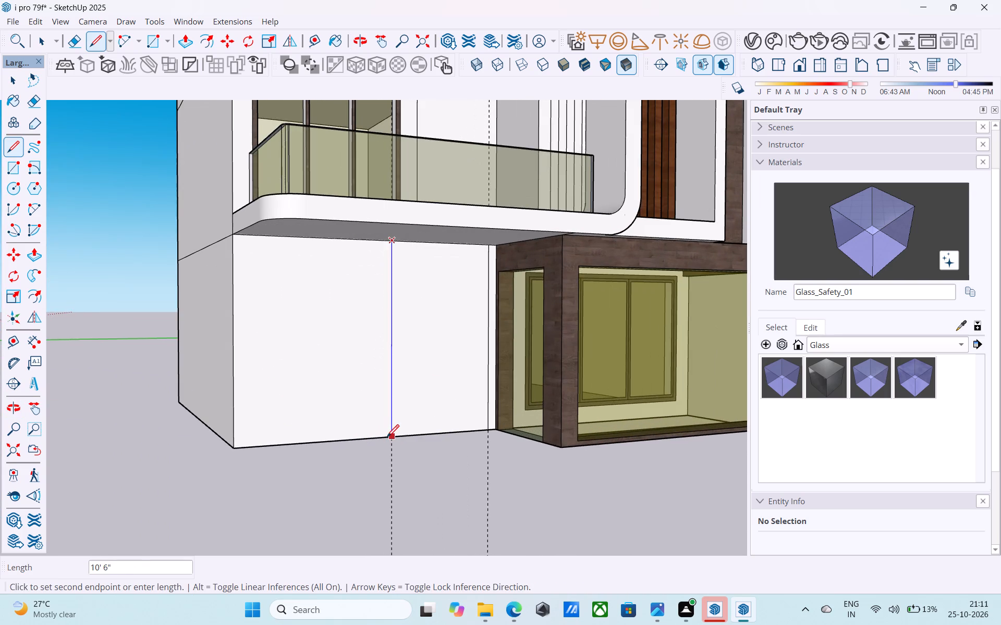
pyautogui.scroll(20, 387, 438)
pyautogui.scroll(1, 387, 438)
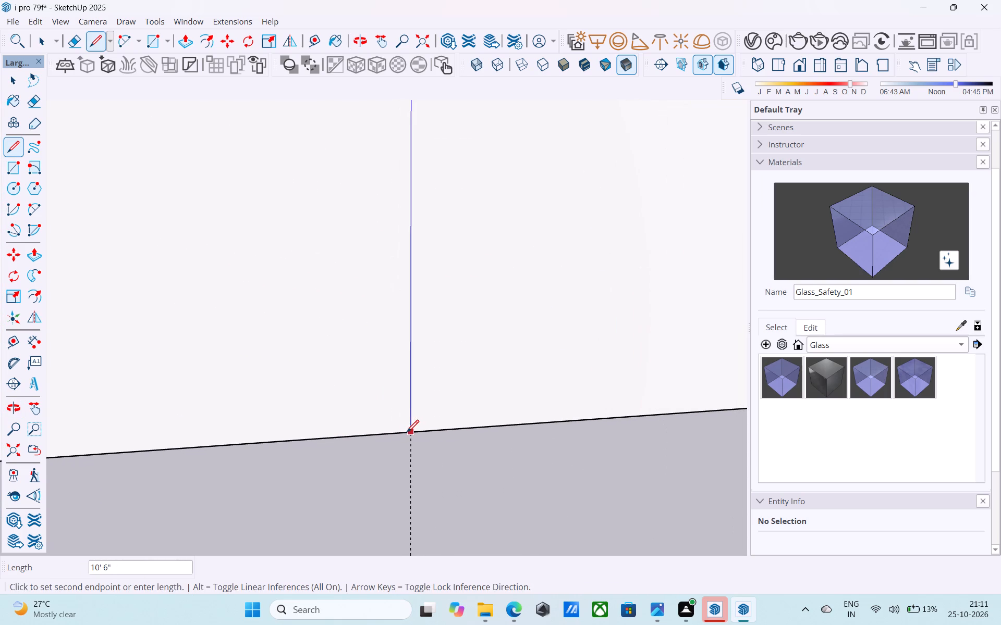
pyautogui.click(408, 433)
pyautogui.press('space')
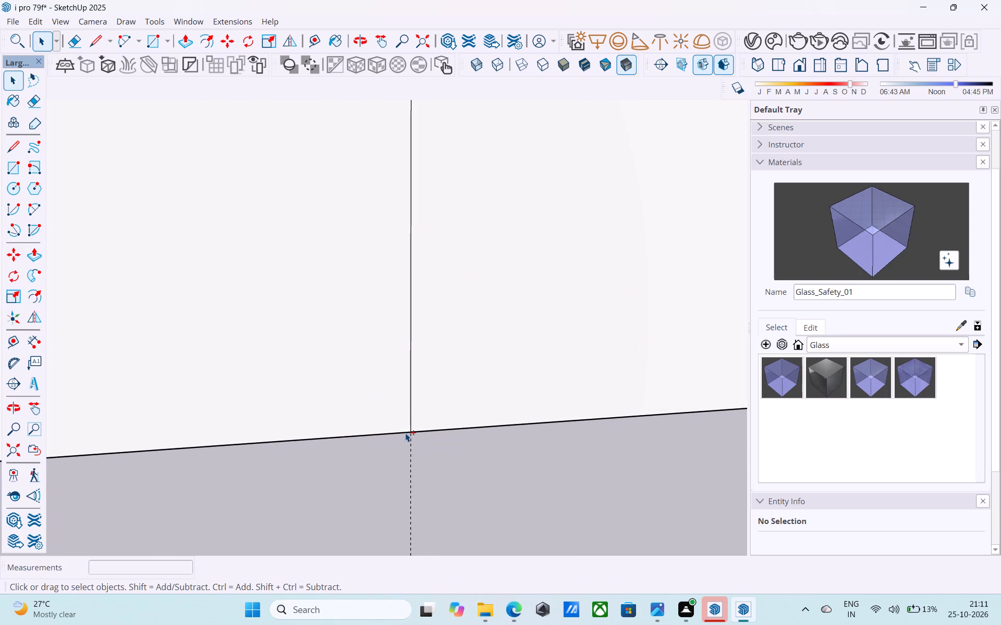
pyautogui.hotkey('ctrl', 's')
# Place a horizontal guide on the ground-floor wall 3' above its bottom edge.
pyautogui.scroll(-20, 402, 431)
pyautogui.scroll(-3, 402, 431)
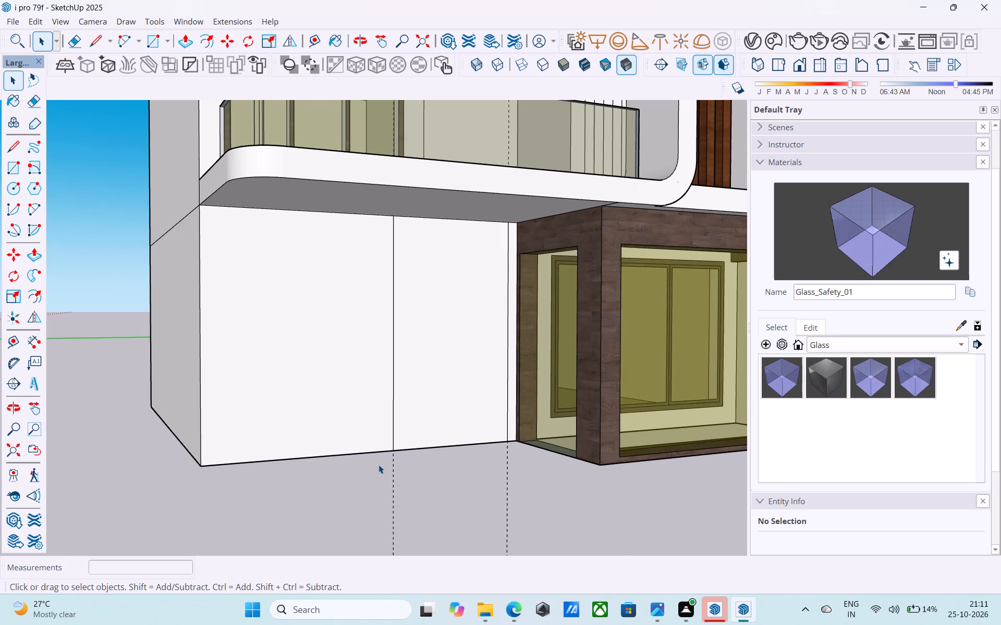
pyautogui.scroll(-5, 296, 490)
pyautogui.moveTo(294, 490); pyautogui.dragTo(331, 505, button='middle')
pyautogui.moveTo(312, 480); pyautogui.dragTo(290, 452, button='middle')
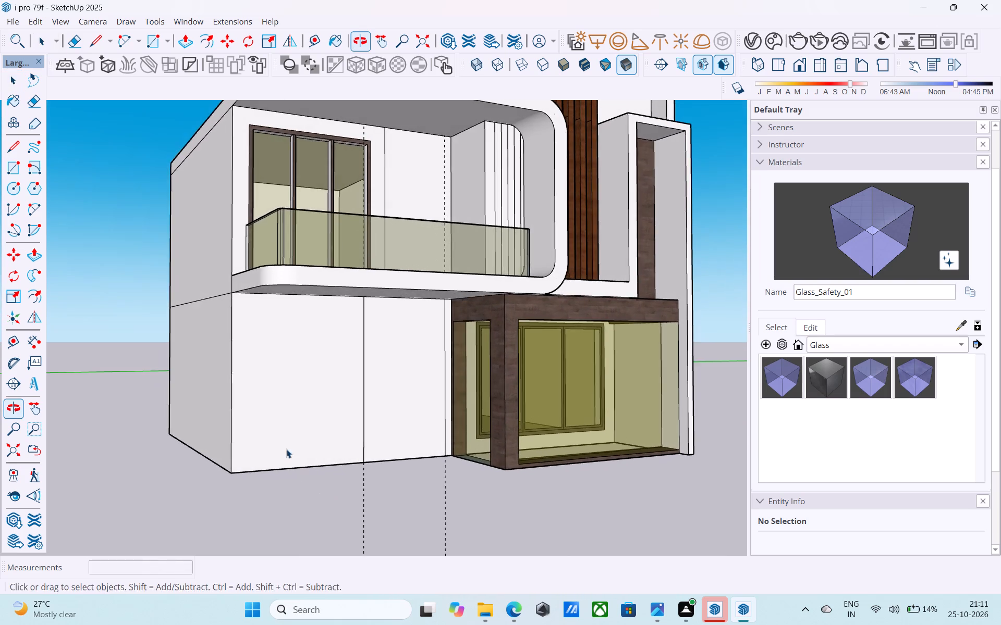
pyautogui.moveTo(213, 399); pyautogui.dragTo(235, 427, button='middle')
pyautogui.moveTo(272, 441); pyautogui.dragTo(272, 453, button='middle')
pyautogui.press('t')
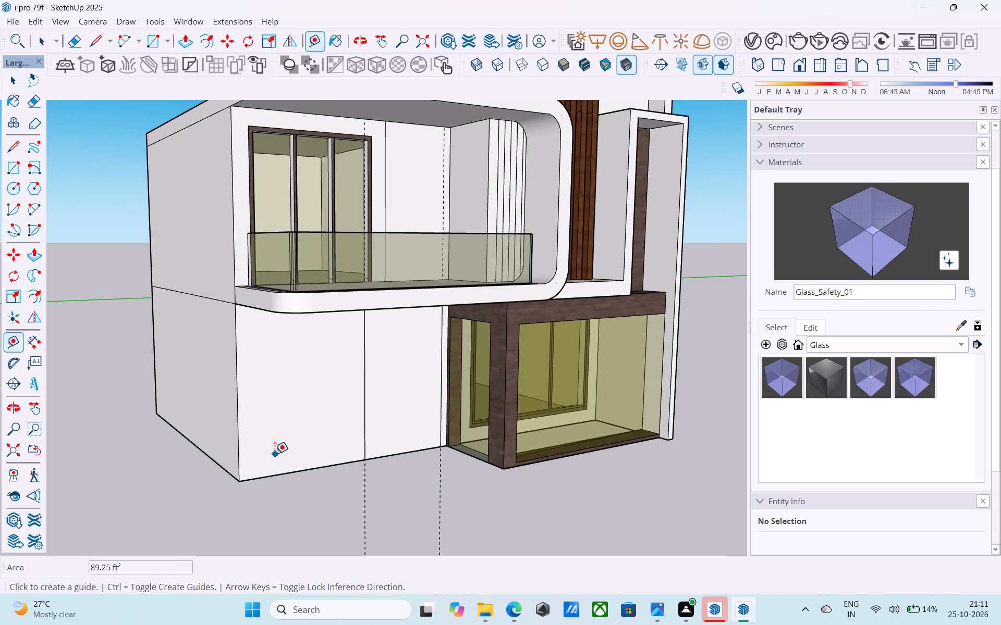
pyautogui.moveTo(278, 482); pyautogui.dragTo(271, 483, button='middle')
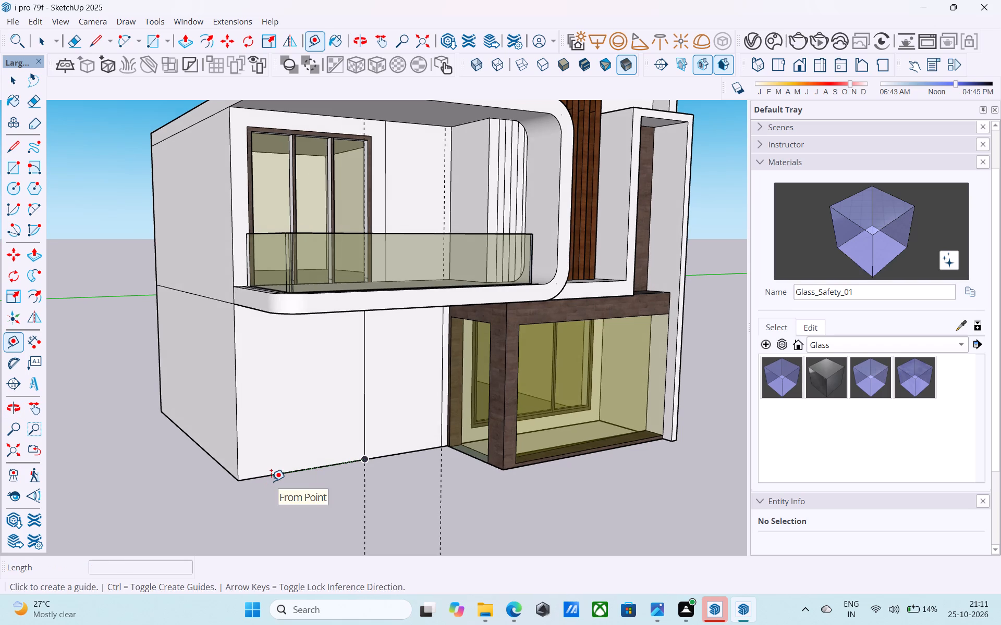
pyautogui.scroll(1, 271, 481)
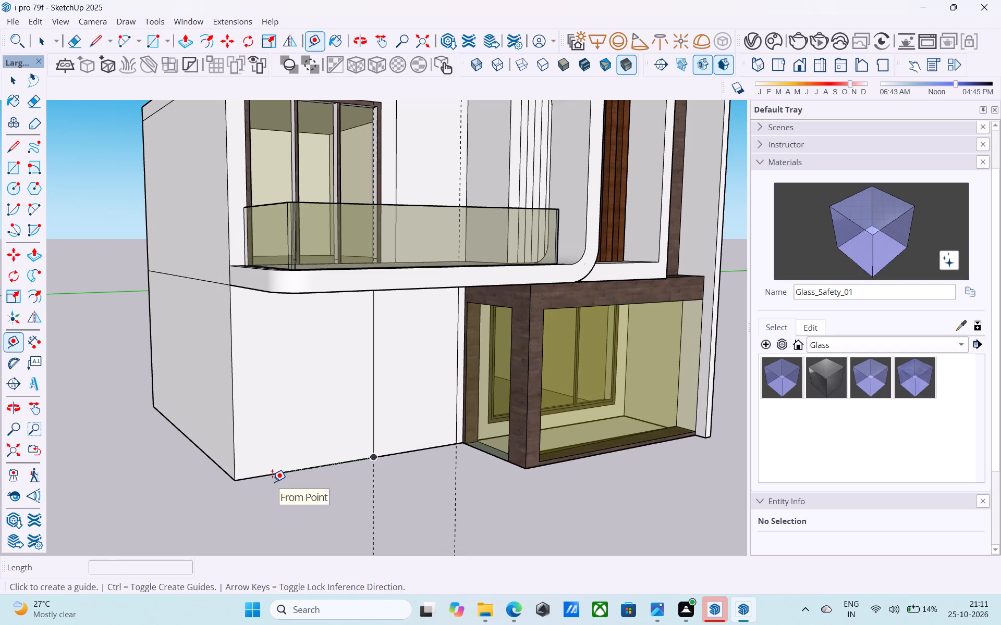
pyautogui.click(275, 474)
pyautogui.write("3'")
pyautogui.press('Return')
pyautogui.press('space')
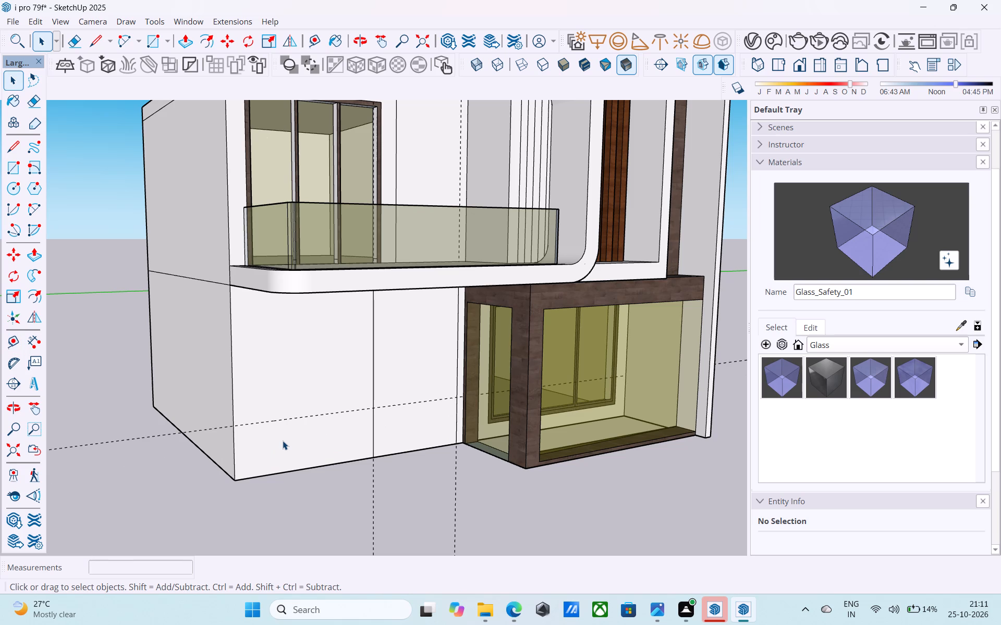
# Place a vertical guide on the ground-floor wall 2' in from its outer corner, away from the entrance.
pyautogui.press('t')
pyautogui.scroll(1, 229, 386)
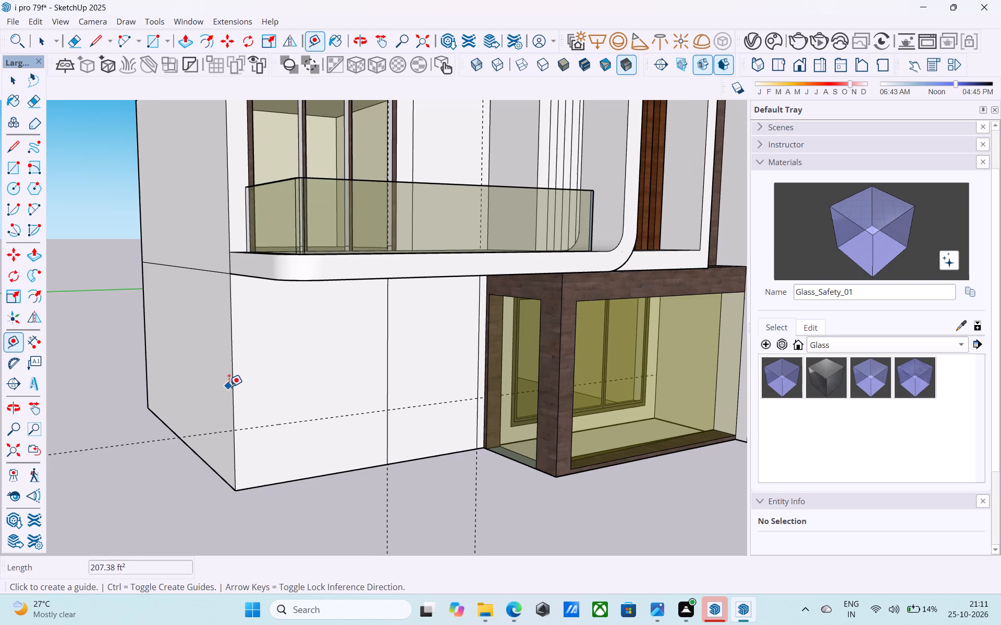
pyautogui.click(231, 385)
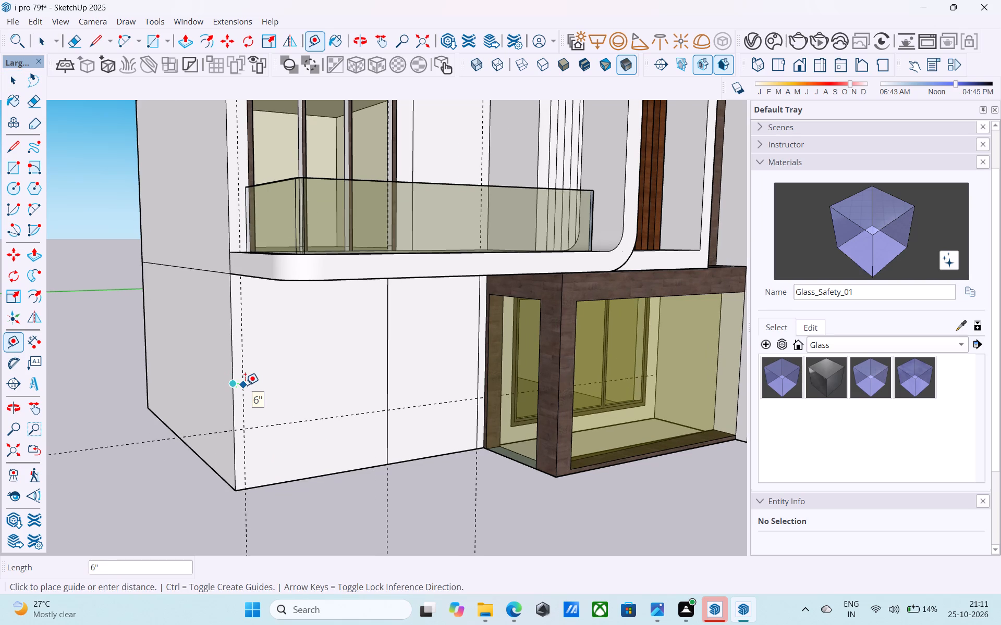
pyautogui.press('3')
pyautogui.press("'")
pyautogui.press('Return')
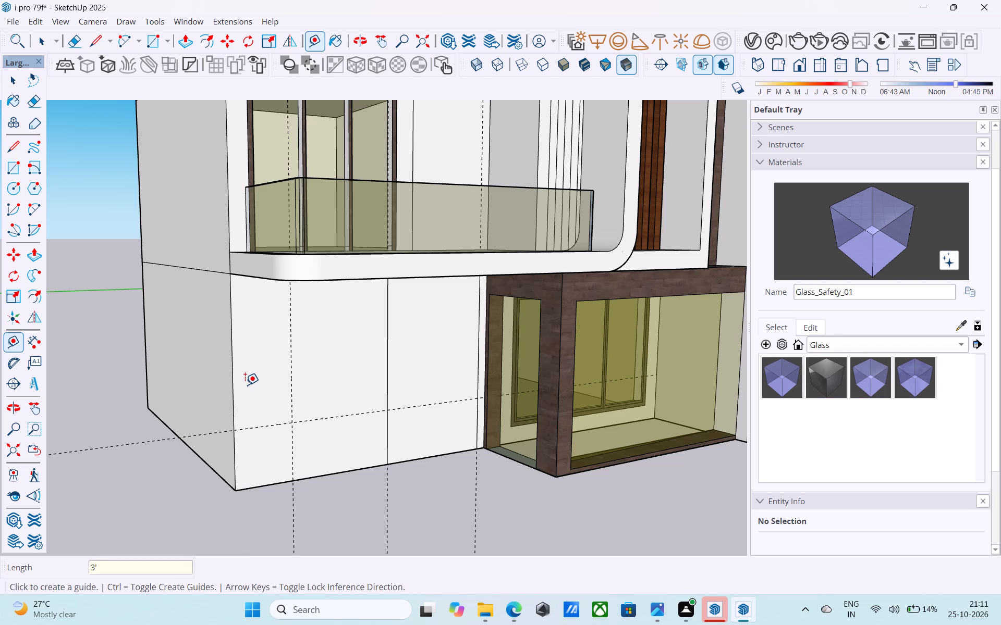
pyautogui.write("2'")
pyautogui.press('Return')
pyautogui.press('space')
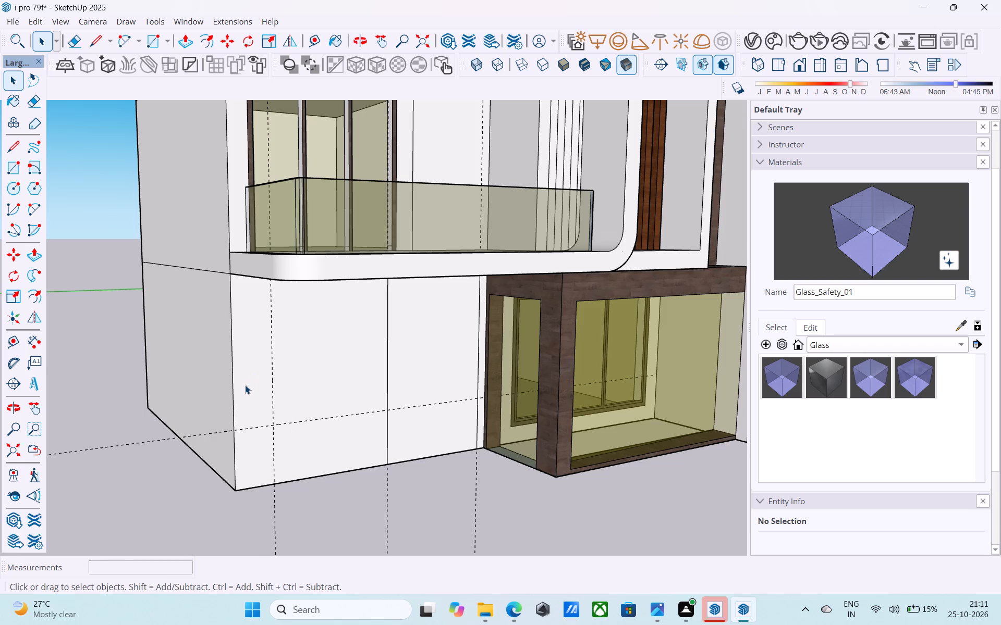
# Draw a 10' 6" vertical line along the new guide from the balcony's underside to the wall's base.
pyautogui.moveTo(245, 385); pyautogui.dragTo(261, 368, button='middle')
pyautogui.press('l')
pyautogui.moveTo(273, 360); pyautogui.dragTo(288, 326, button='middle')
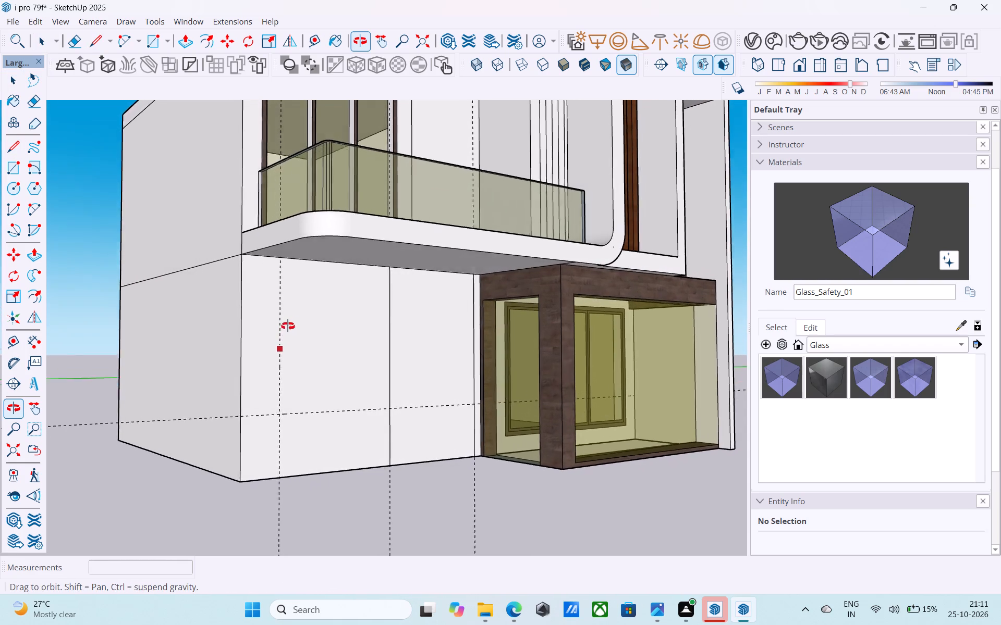
pyautogui.moveTo(288, 326); pyautogui.dragTo(284, 313, button='middle')
pyautogui.moveTo(262, 298); pyautogui.dragTo(248, 270, button='middle')
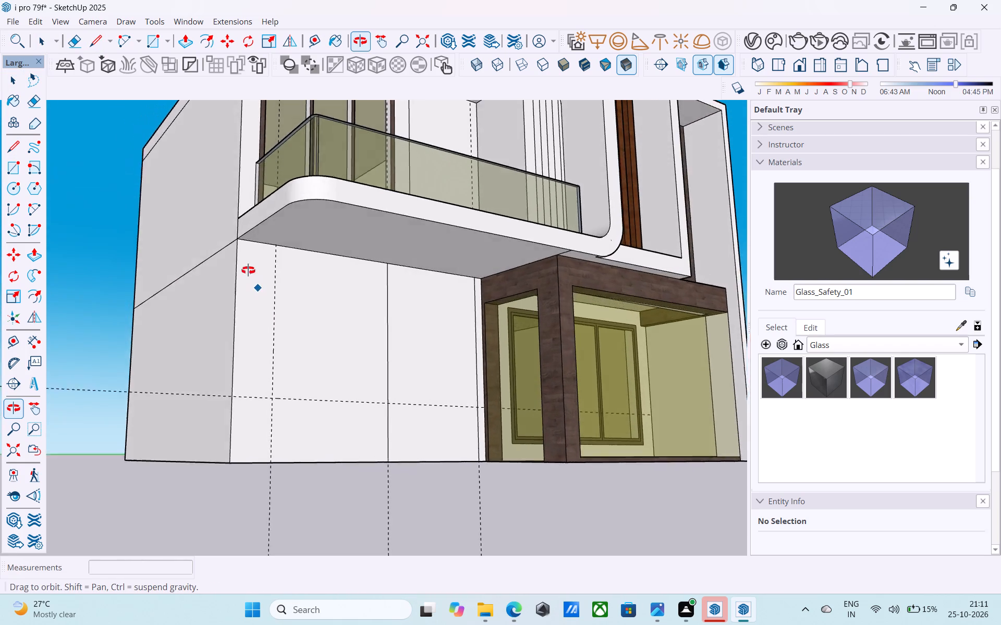
pyautogui.moveTo(248, 270); pyautogui.dragTo(233, 251, button='middle')
pyautogui.scroll(9, 234, 250)
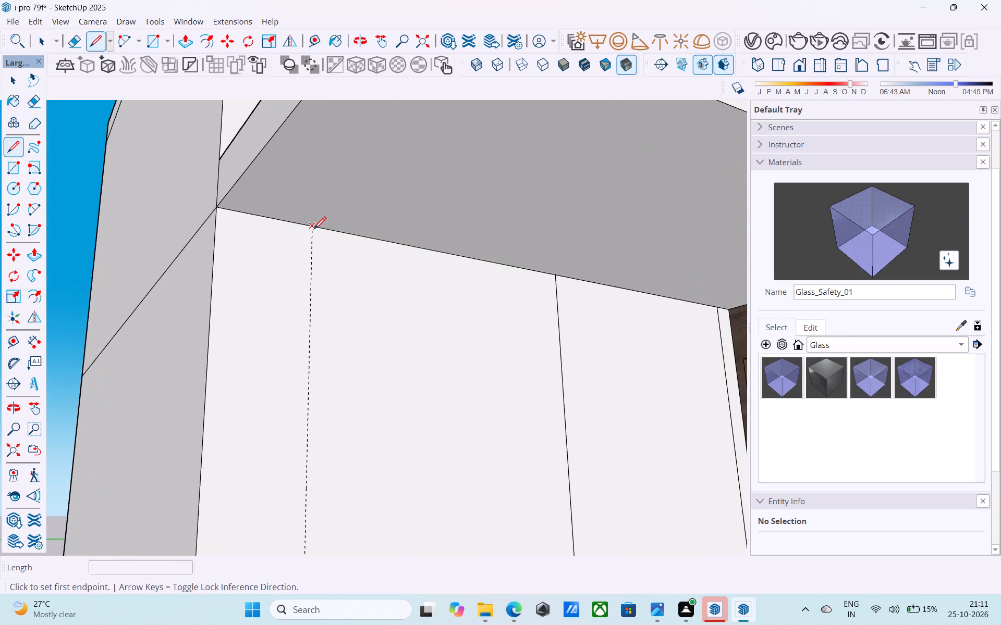
pyautogui.click(314, 230)
pyautogui.scroll(-10, 314, 230)
pyautogui.scroll(4, 310, 429)
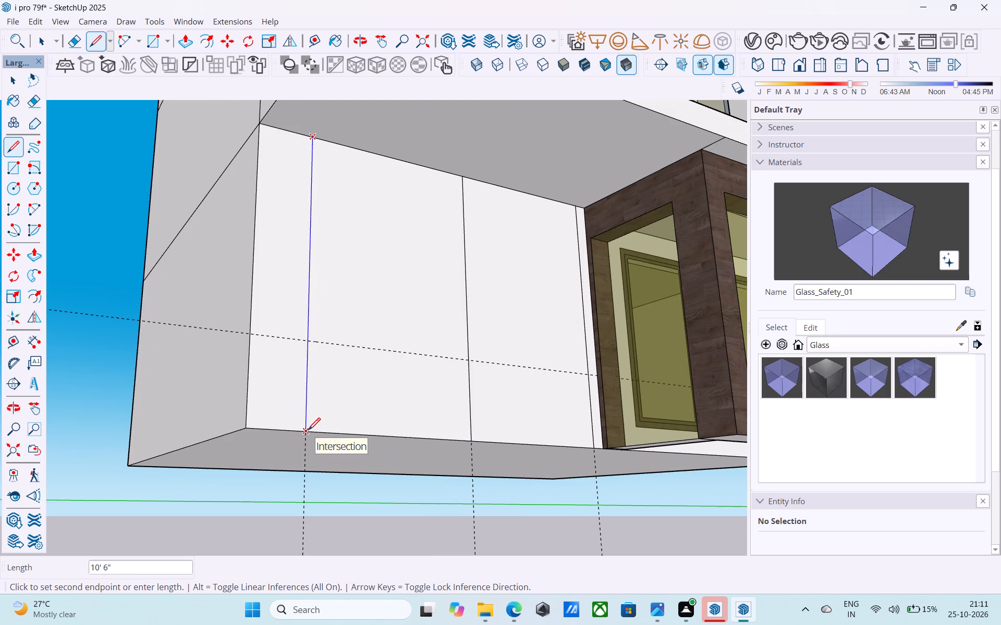
pyautogui.click(308, 431)
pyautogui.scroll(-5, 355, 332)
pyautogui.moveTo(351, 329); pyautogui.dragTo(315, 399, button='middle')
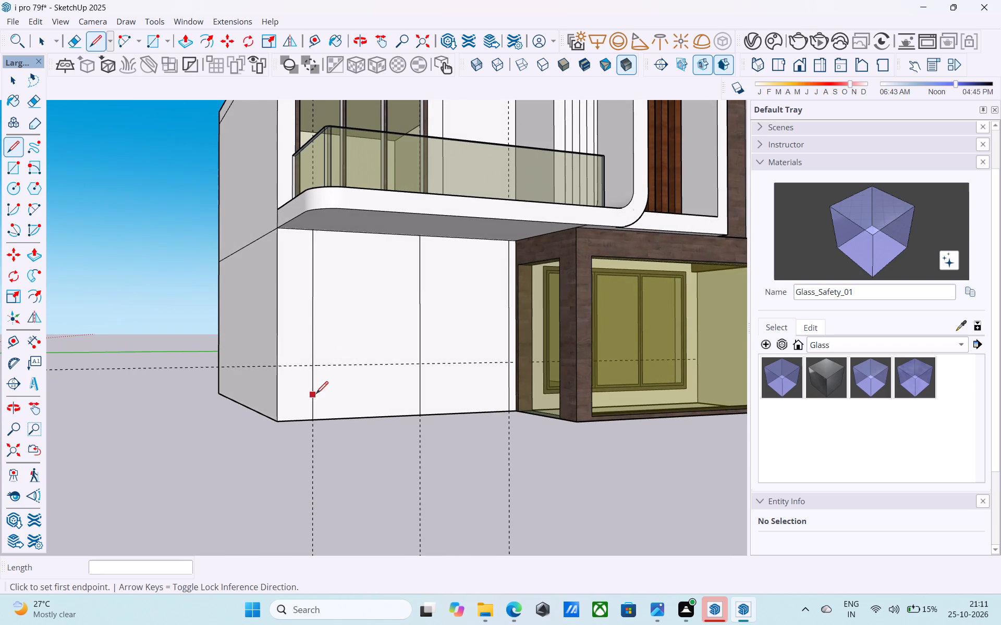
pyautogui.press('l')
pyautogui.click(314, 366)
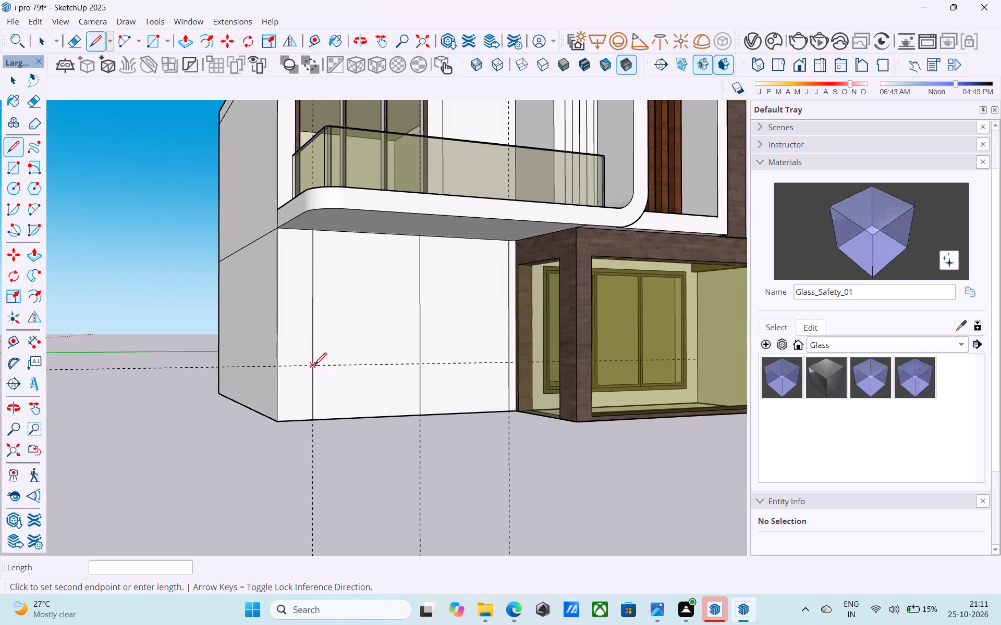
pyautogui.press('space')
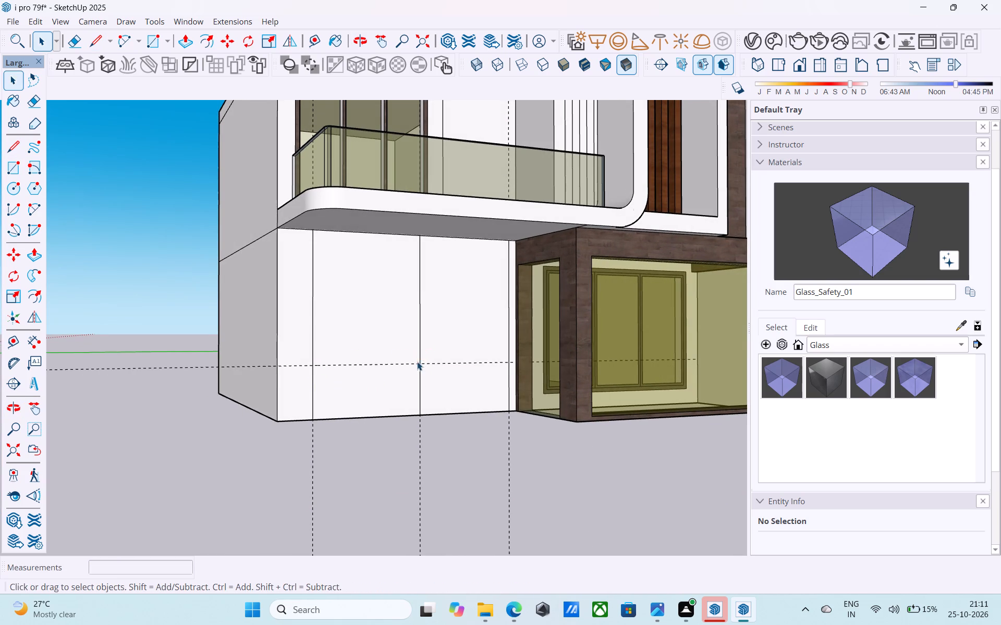
# Select the wall face between the two inner vertical lines and divide it with a 6' 6" line along the 3' guide.
pyautogui.click(369, 339)
pyautogui.press('l')
pyautogui.moveTo(367, 340); pyautogui.dragTo(364, 343, button='middle')
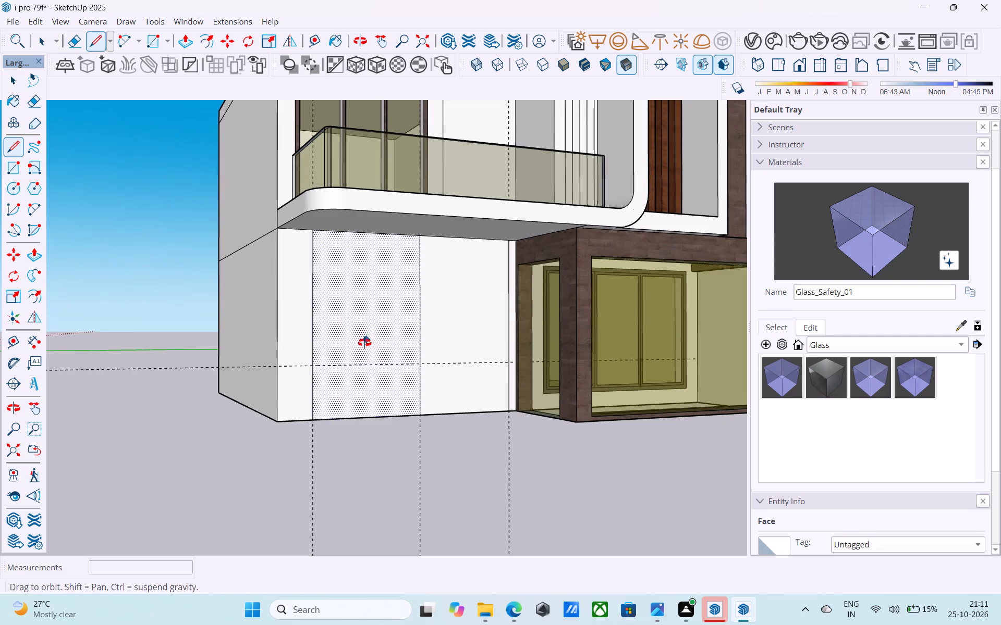
pyautogui.moveTo(364, 343); pyautogui.dragTo(394, 373, button='middle')
pyautogui.scroll(8, 328, 371)
pyautogui.click(307, 372)
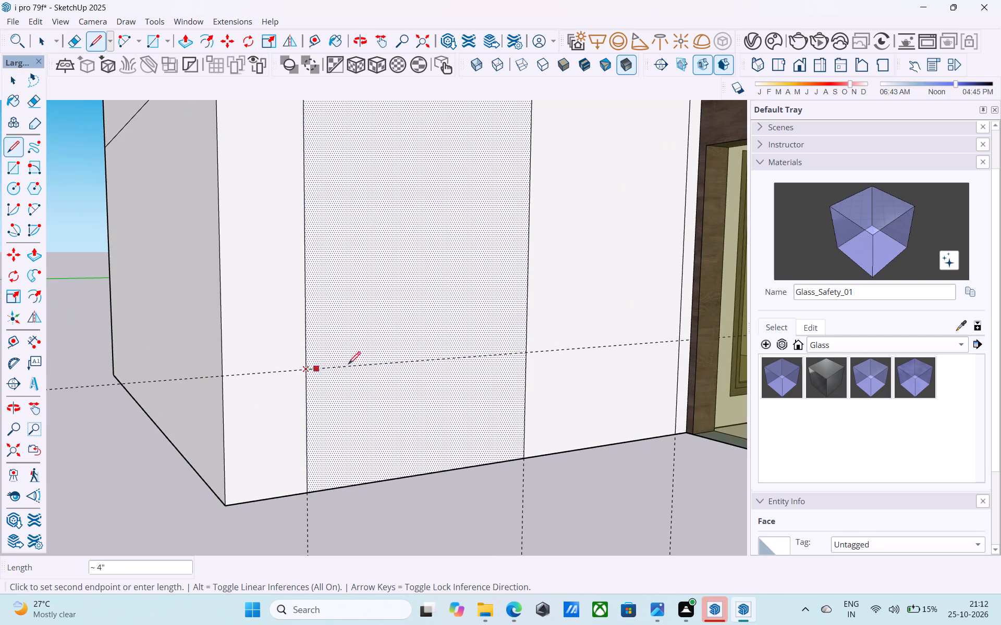
pyautogui.click(526, 352)
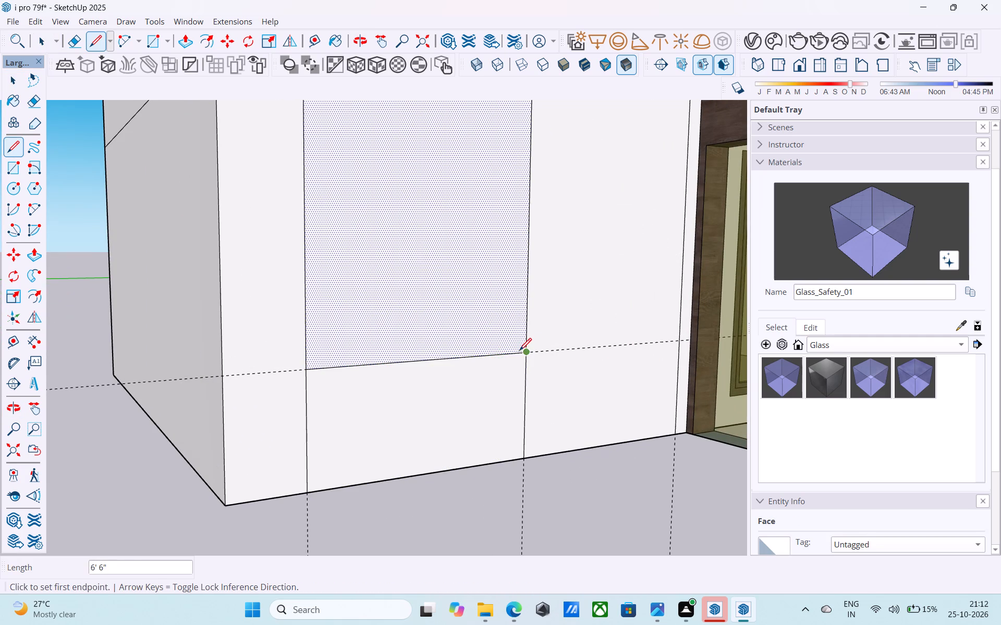
pyautogui.press('space')
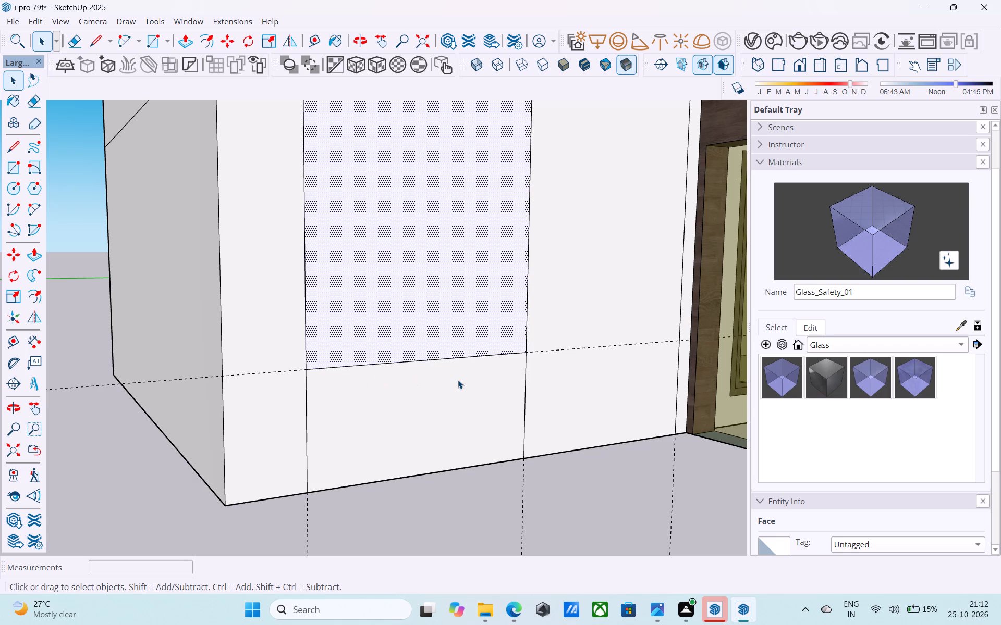
# Copy the horizontal dividing line on the 3' guide 7' straight up between the two inner vertical lines.
pyautogui.scroll(-7, 458, 380)
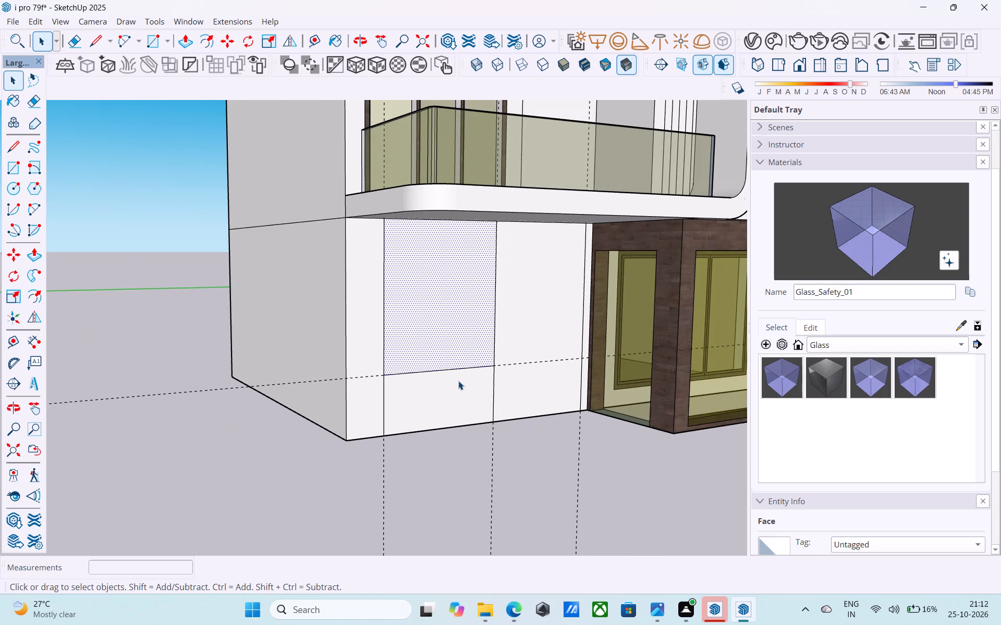
pyautogui.middleClick(458, 381)
pyautogui.moveTo(457, 380); pyautogui.dragTo(456, 368, button='middle')
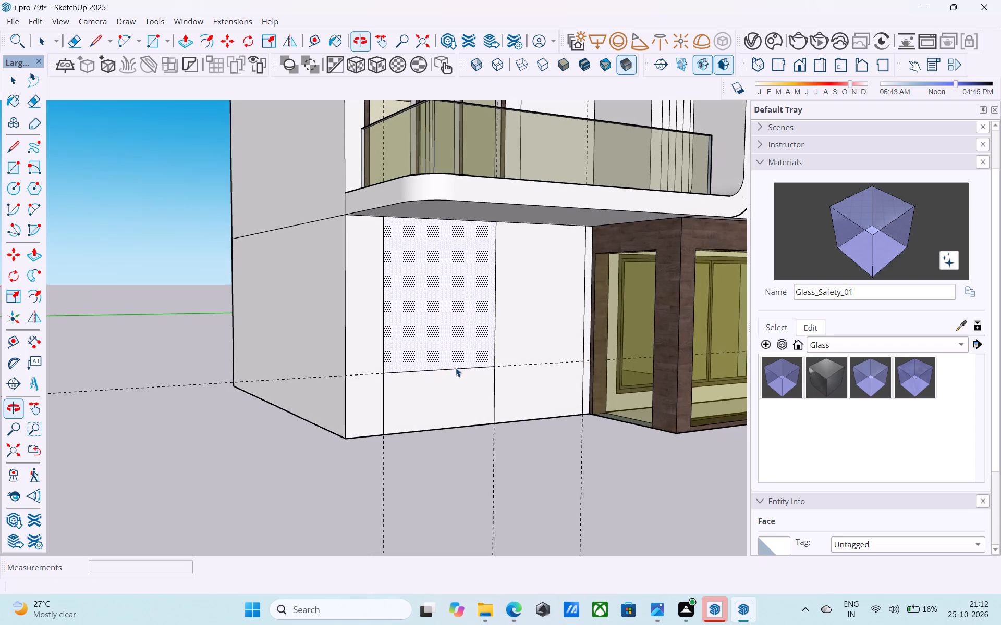
pyautogui.moveTo(451, 378); pyautogui.dragTo(454, 371, button='middle')
pyautogui.scroll(10, 451, 373)
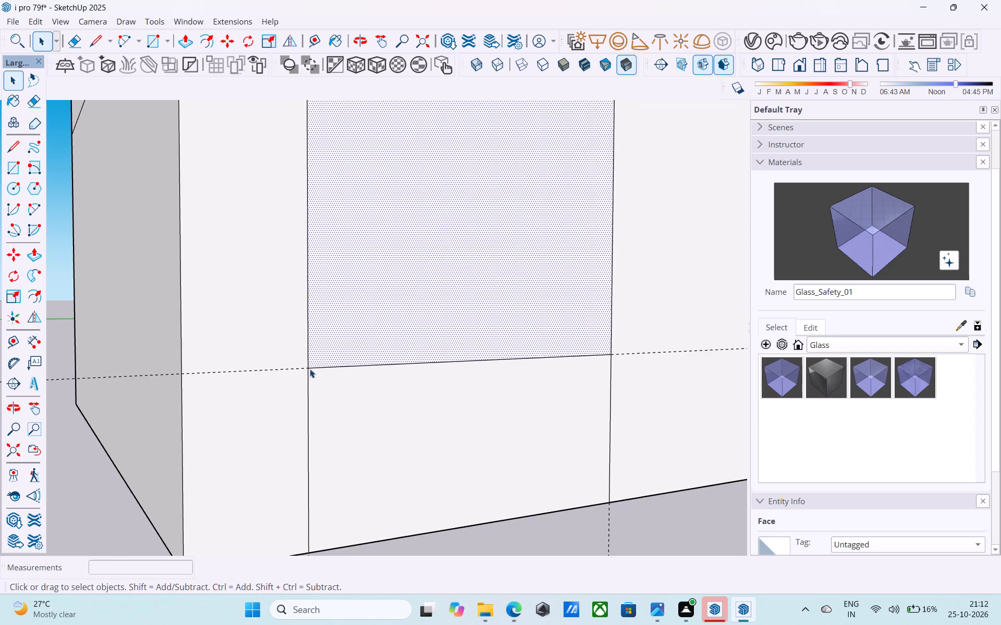
pyautogui.click(310, 368)
pyautogui.press('m')
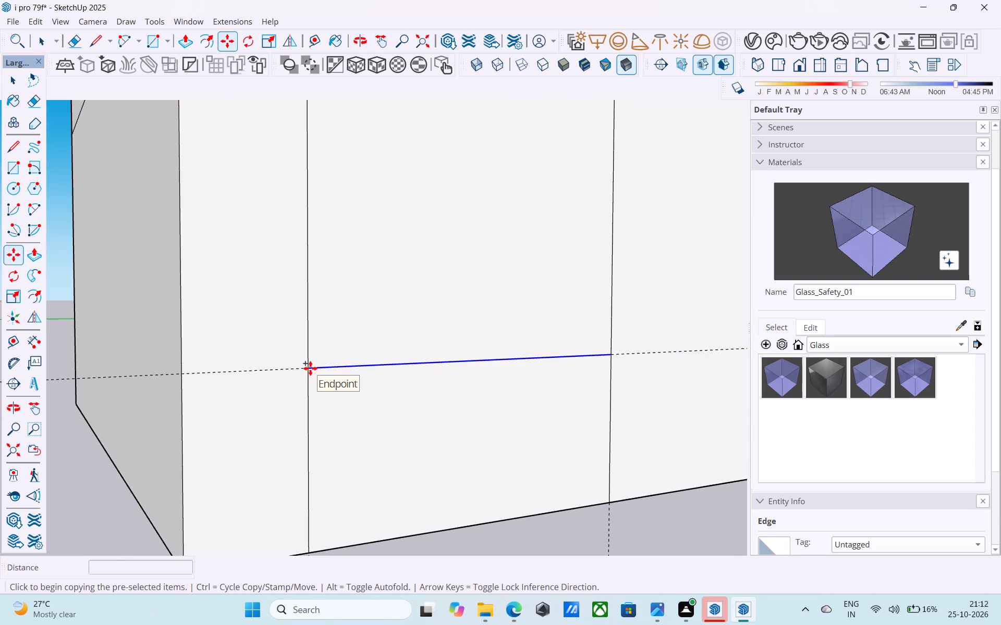
pyautogui.click(310, 368)
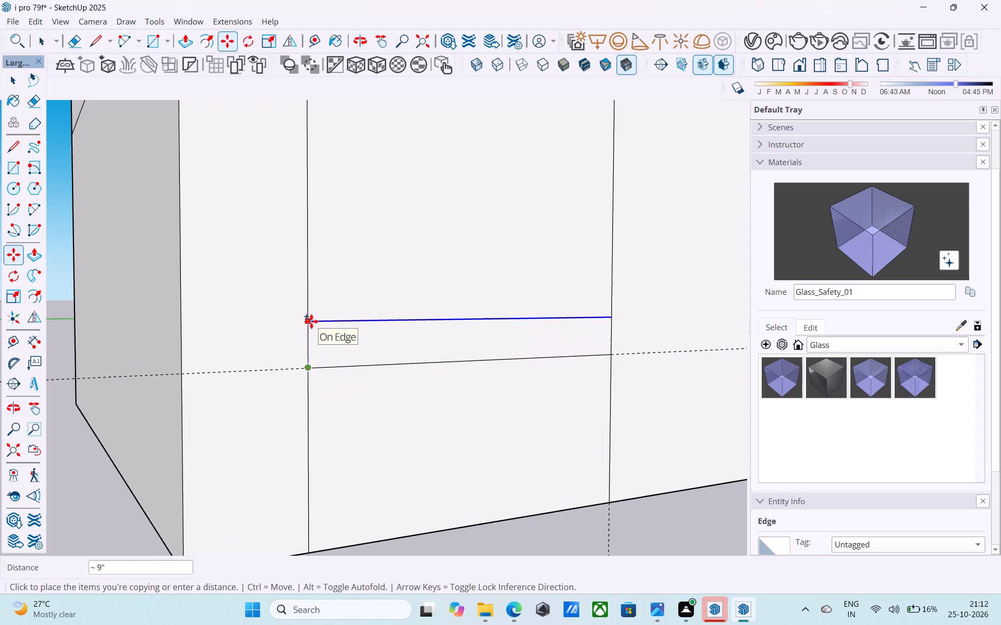
pyautogui.scroll(-5, 325, 254)
pyautogui.keyDown('shift'); pyautogui.moveTo(325, 258); pyautogui.dragTo(318, 427, button='middle'); pyautogui.keyUp('shift')
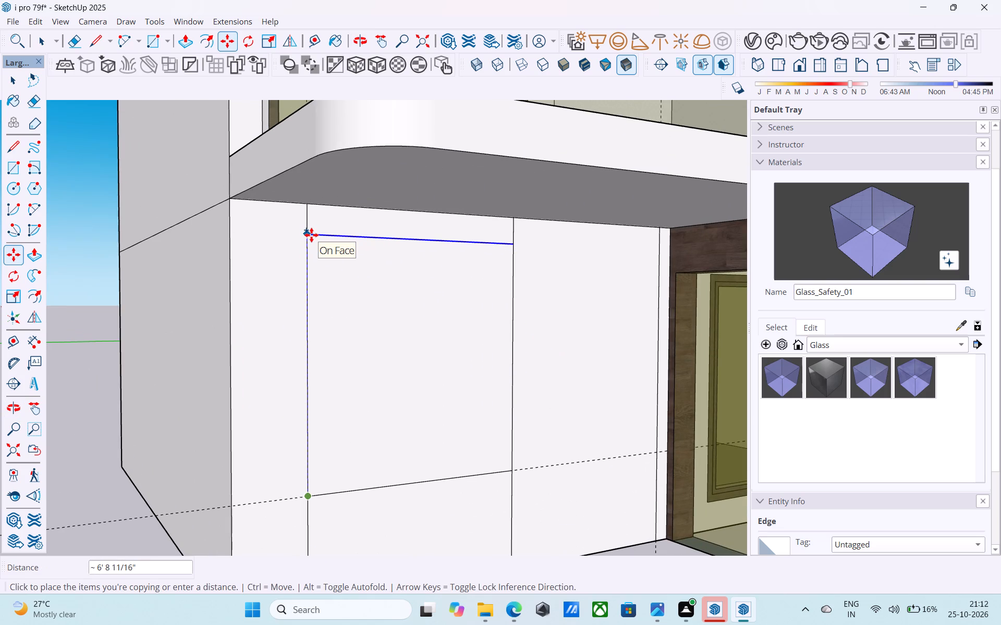
pyautogui.write("7'")
pyautogui.press('Return')
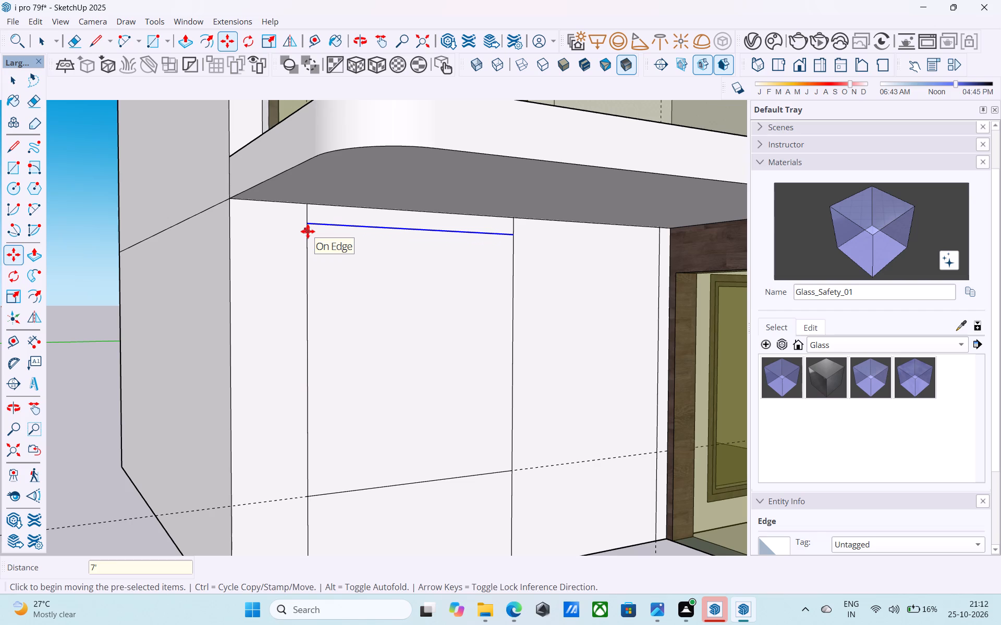
pyautogui.press('space')
# Offset the outline of the wall face between the two horizontal lines inward by 3" as a window frame.
pyautogui.scroll(-1, 307, 231)
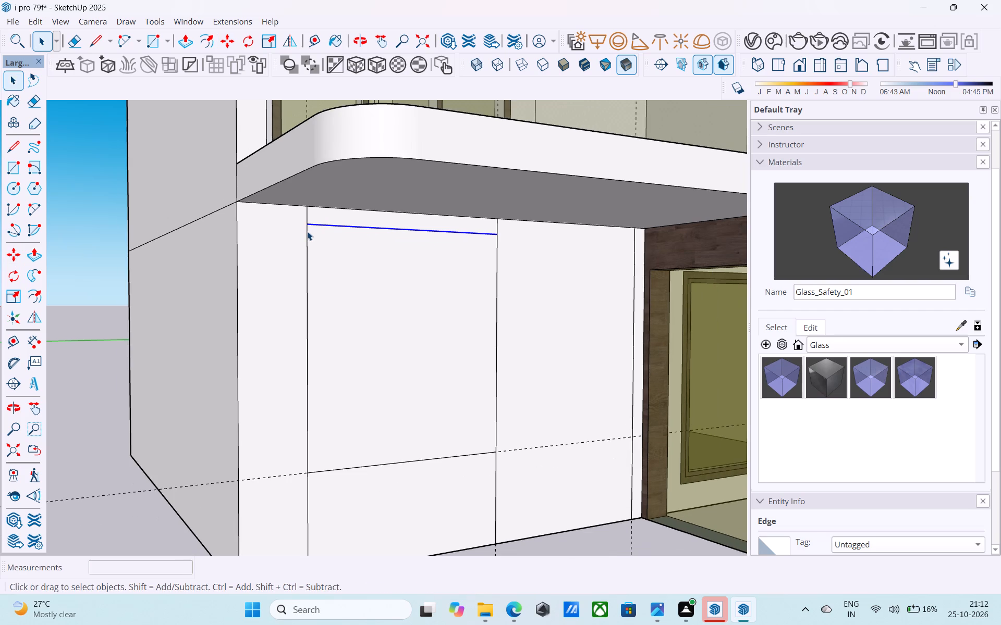
pyautogui.scroll(-3, 307, 231)
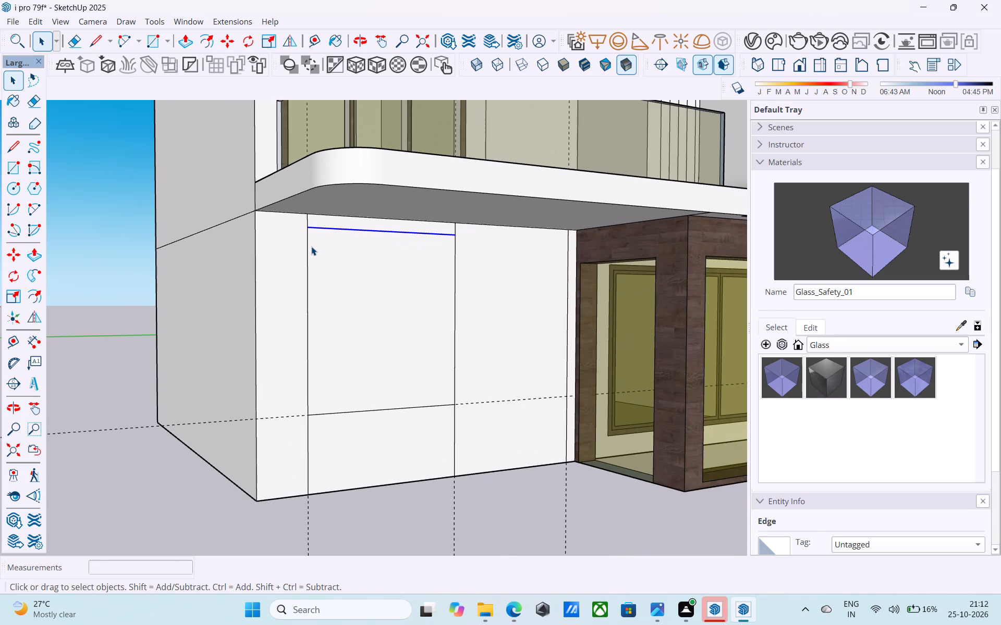
pyautogui.scroll(-4, 311, 246)
pyautogui.middleClick(311, 246)
pyautogui.moveTo(311, 246); pyautogui.dragTo(294, 235, button='middle')
pyautogui.scroll(3, 420, 343)
pyautogui.click(417, 345)
pyautogui.scroll(2, 417, 345)
pyautogui.press('f')
pyautogui.click(417, 345)
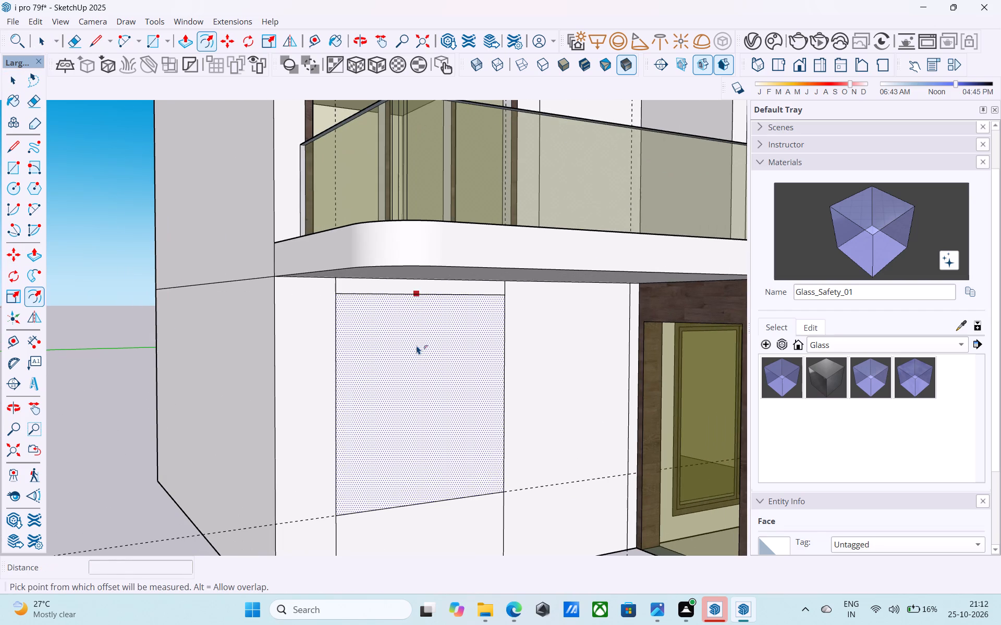
pyautogui.write('3"')
pyautogui.press('Return')
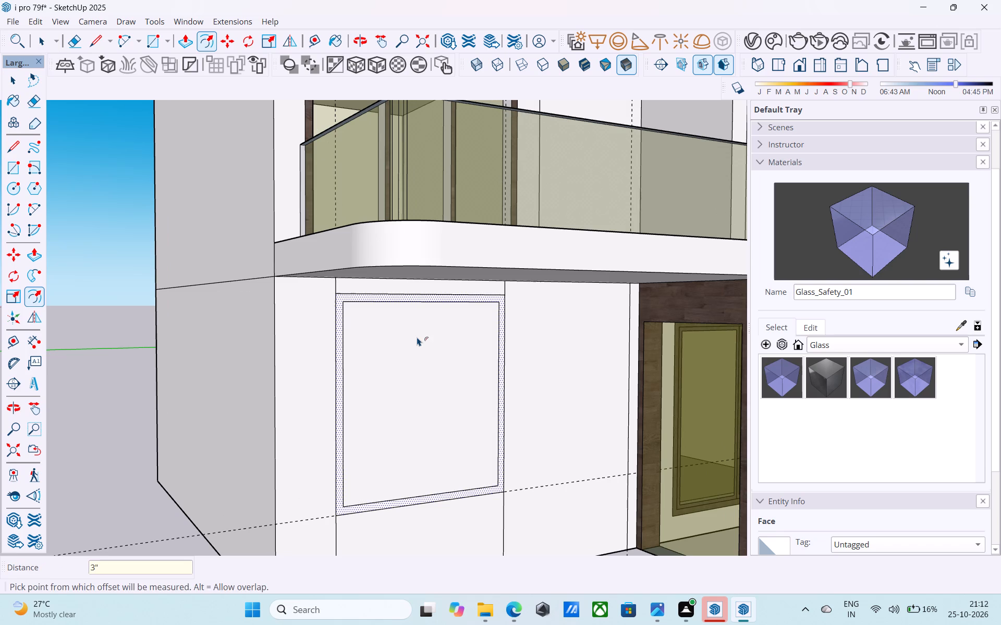
pyautogui.press('space')
# Push the face inside the 3" frame back through the wall to cut a window opening.
pyautogui.scroll(-6, 324, 338)
pyautogui.moveTo(320, 340); pyautogui.dragTo(330, 344, button='middle')
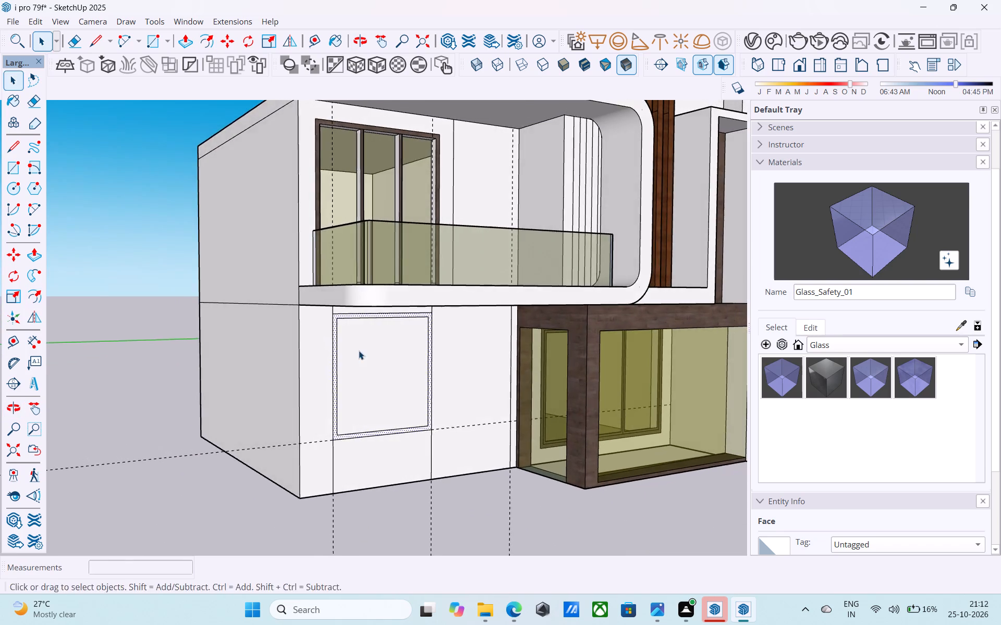
pyautogui.moveTo(376, 347); pyautogui.dragTo(421, 344, button='middle')
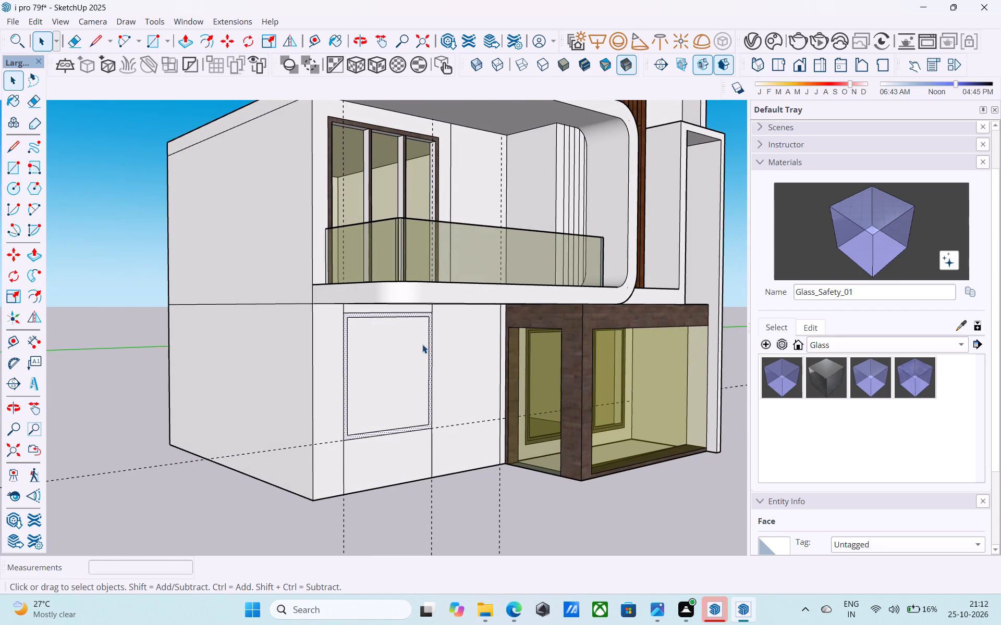
pyautogui.moveTo(428, 332); pyautogui.dragTo(335, 365, button='middle')
pyautogui.scroll(6, 334, 365)
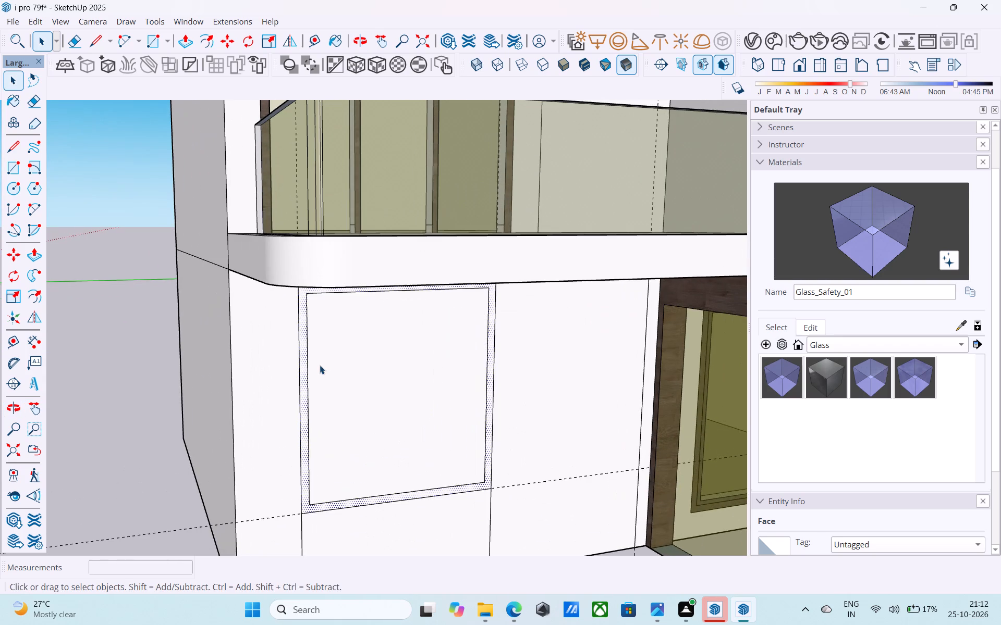
pyautogui.click(307, 358)
pyautogui.click(363, 371)
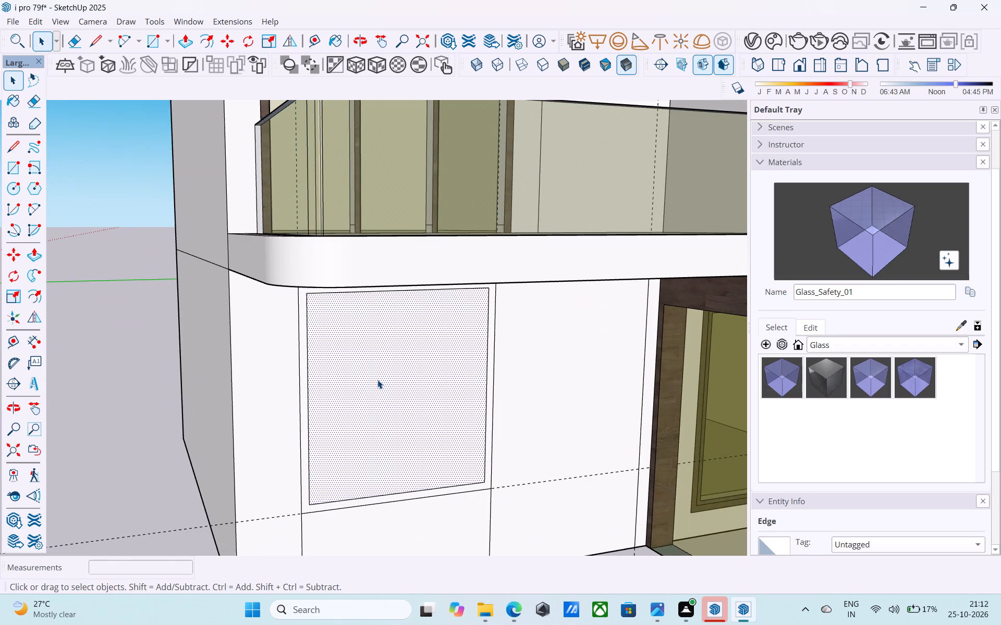
pyautogui.scroll(4, 377, 380)
pyautogui.press('p')
pyautogui.click(377, 380)
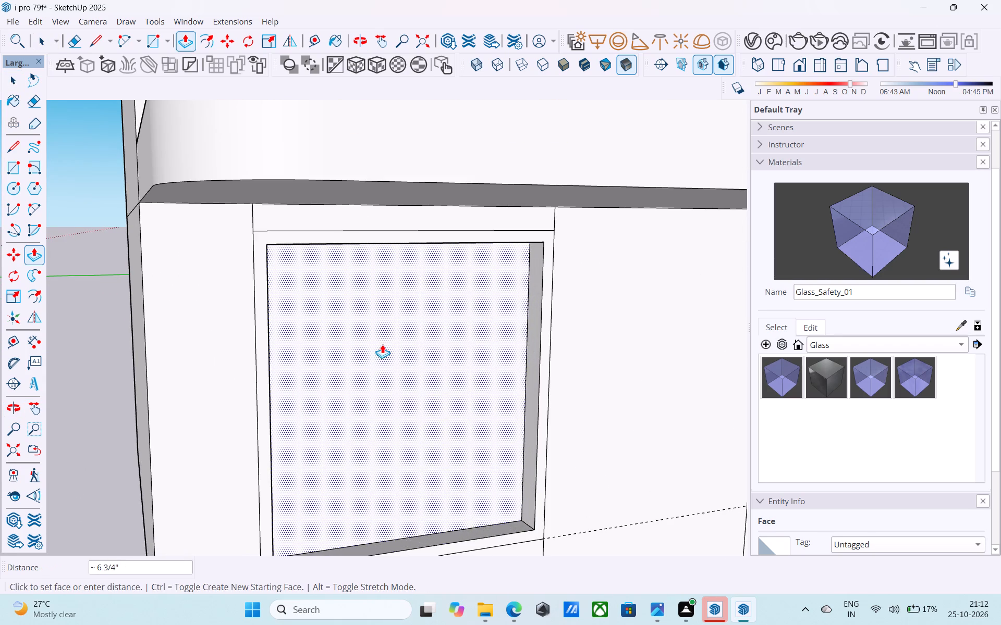
pyautogui.scroll(3, 382, 344)
pyautogui.click(368, 324)
pyautogui.press('space')
# Draw a 6' 6" by 6' rectangle across the window opening along its inner edges, corner to corner.
pyautogui.scroll(-6, 369, 324)
pyautogui.moveTo(389, 367); pyautogui.dragTo(330, 367, button='middle')
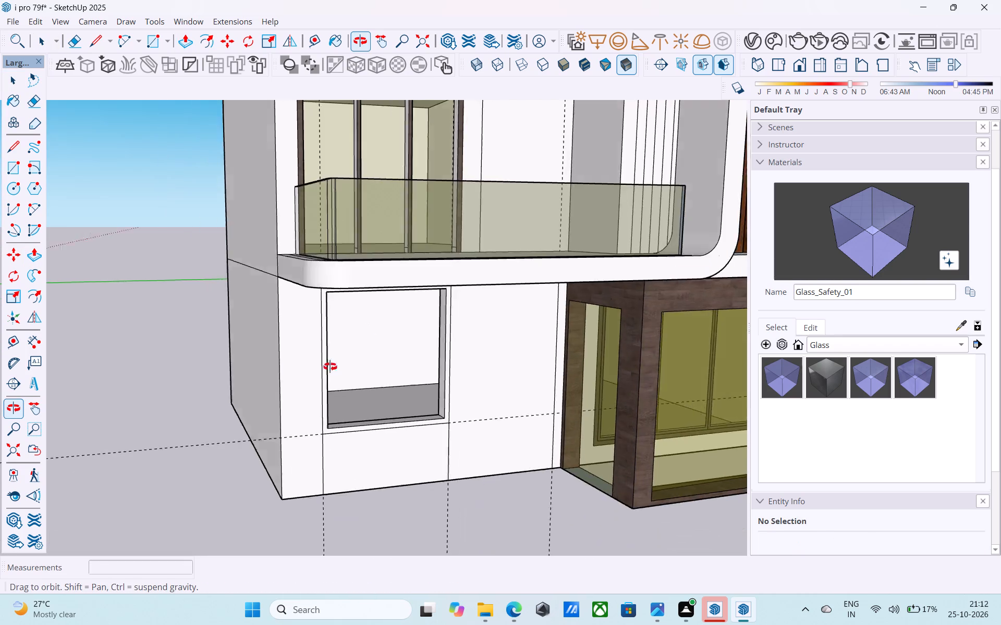
pyautogui.moveTo(330, 367); pyautogui.dragTo(159, 345, button='middle')
pyautogui.moveTo(339, 350); pyautogui.dragTo(332, 322, button='middle')
pyautogui.scroll(5, 340, 311)
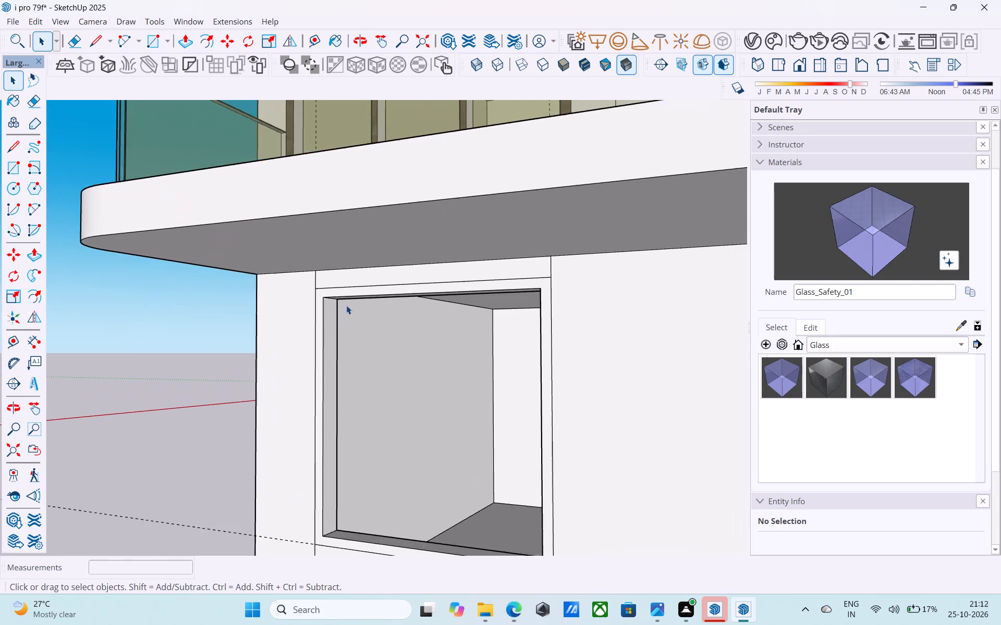
pyautogui.scroll(1, 346, 305)
pyautogui.moveTo(345, 306); pyautogui.dragTo(351, 273, button='middle')
pyautogui.press('r')
pyautogui.scroll(6, 348, 303)
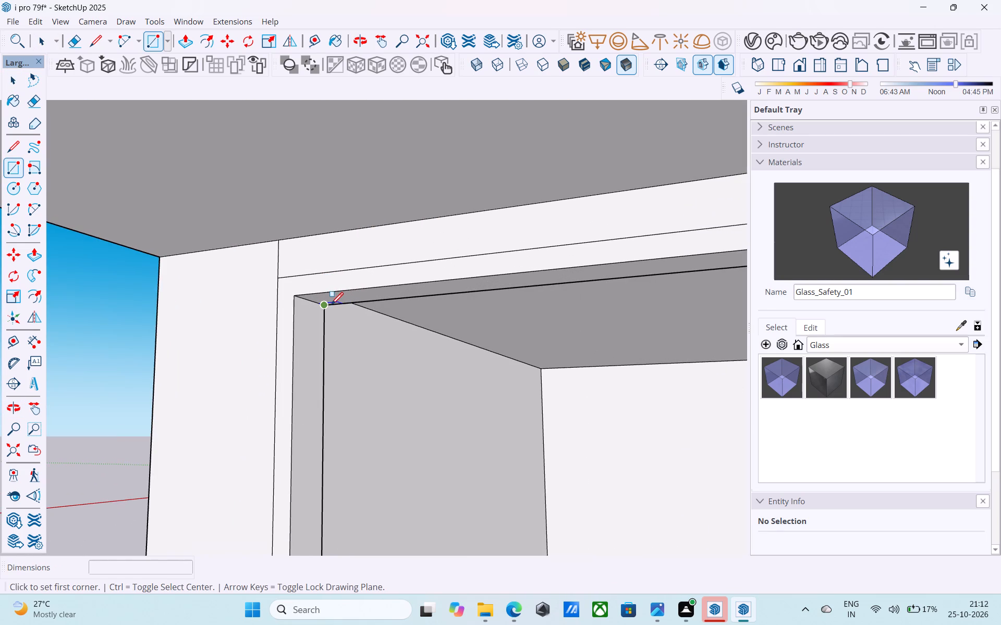
pyautogui.click(328, 306)
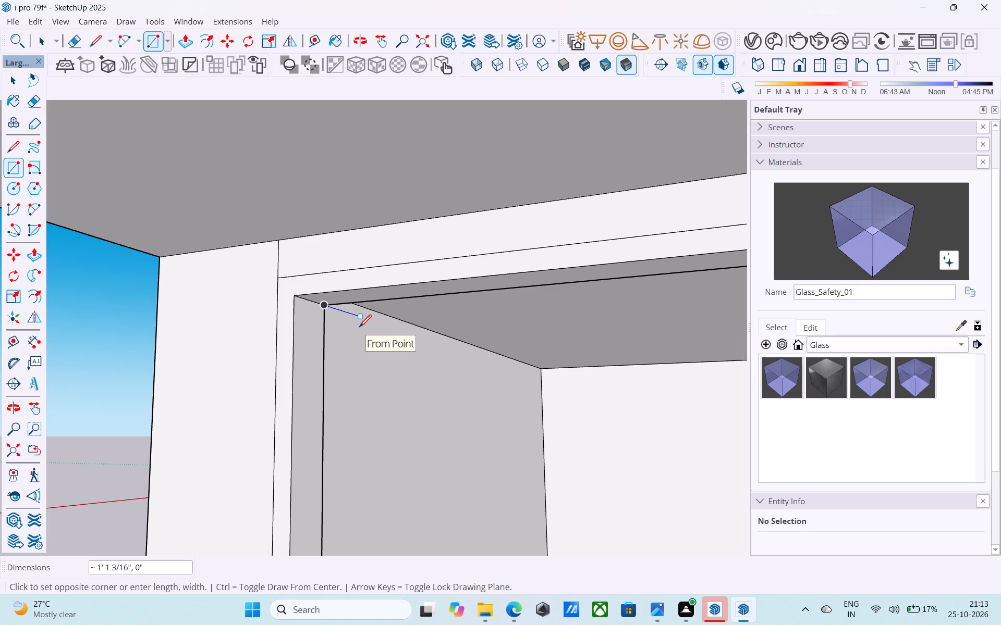
pyautogui.scroll(-5, 321, 294)
pyautogui.moveTo(319, 294); pyautogui.dragTo(621, 413, button='middle')
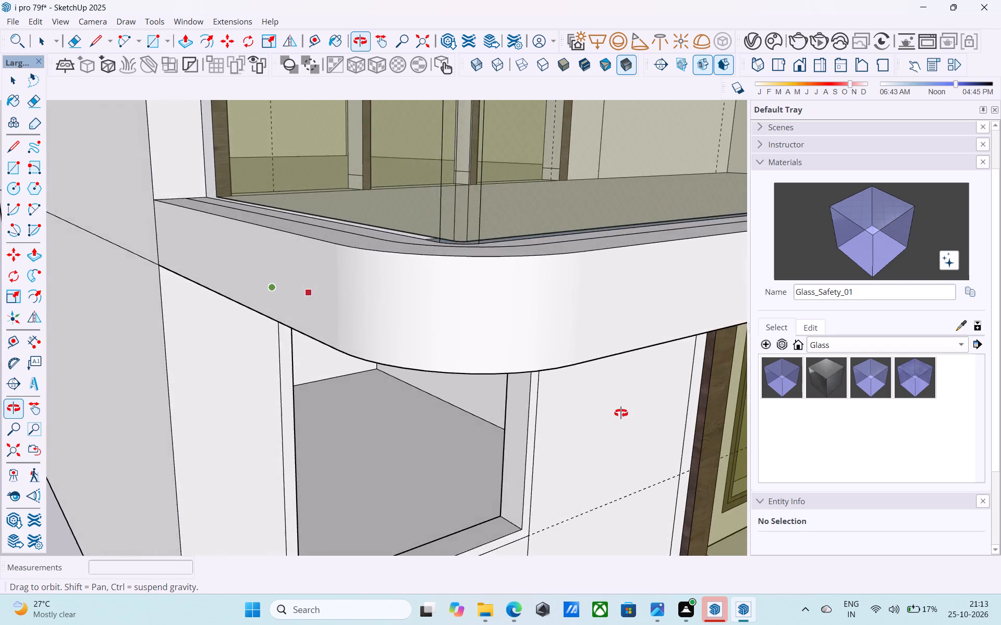
pyautogui.moveTo(621, 413); pyautogui.dragTo(604, 367, button='middle')
pyautogui.moveTo(555, 476); pyautogui.dragTo(571, 394, button='middle')
pyautogui.scroll(3, 529, 458)
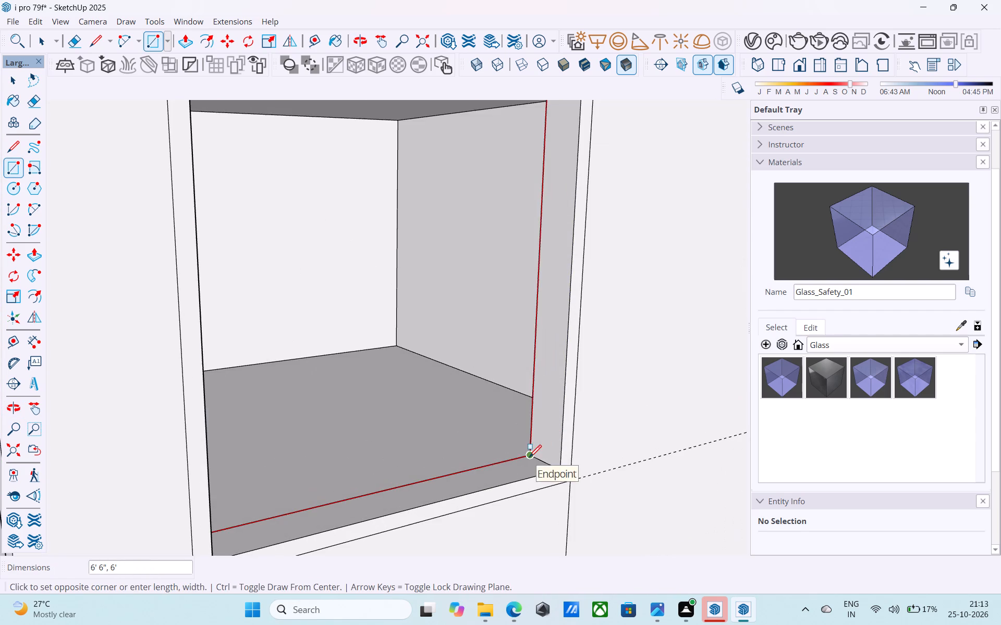
pyautogui.click(529, 458)
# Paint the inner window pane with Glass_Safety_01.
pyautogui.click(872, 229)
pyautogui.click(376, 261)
# Paint the inner window pane with Glass_Basic_01 from the materials already in the model.
pyautogui.scroll(-3, 457, 270)
pyautogui.keyDown('shift'); pyautogui.moveTo(476, 318); pyautogui.dragTo(474, 327, button='middle'); pyautogui.keyUp('shift')
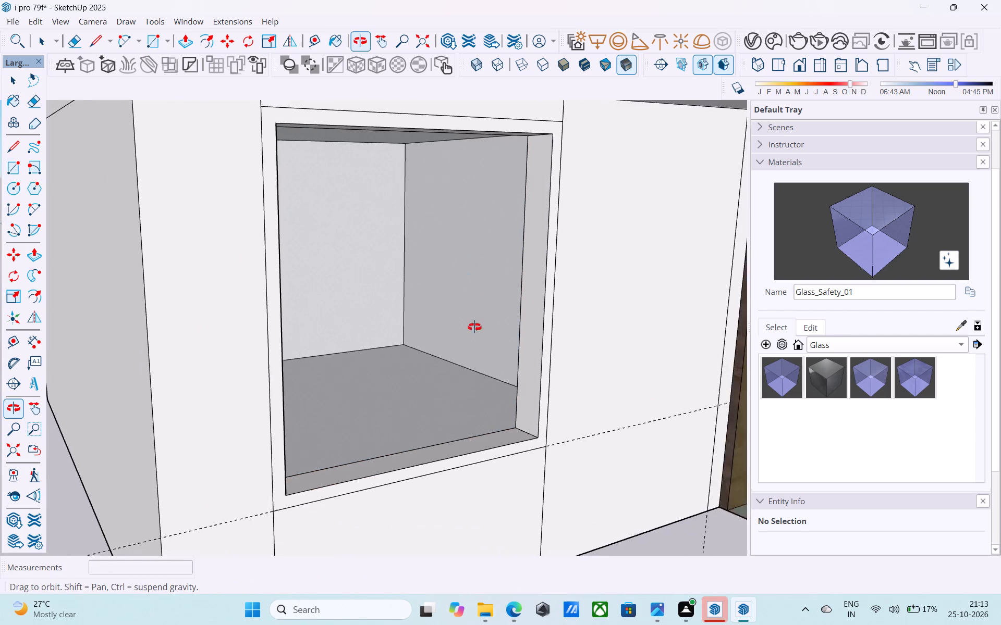
pyautogui.keyDown('shift'); pyautogui.moveTo(474, 327); pyautogui.dragTo(334, 382, button='middle'); pyautogui.keyUp('shift')
pyautogui.press('r')
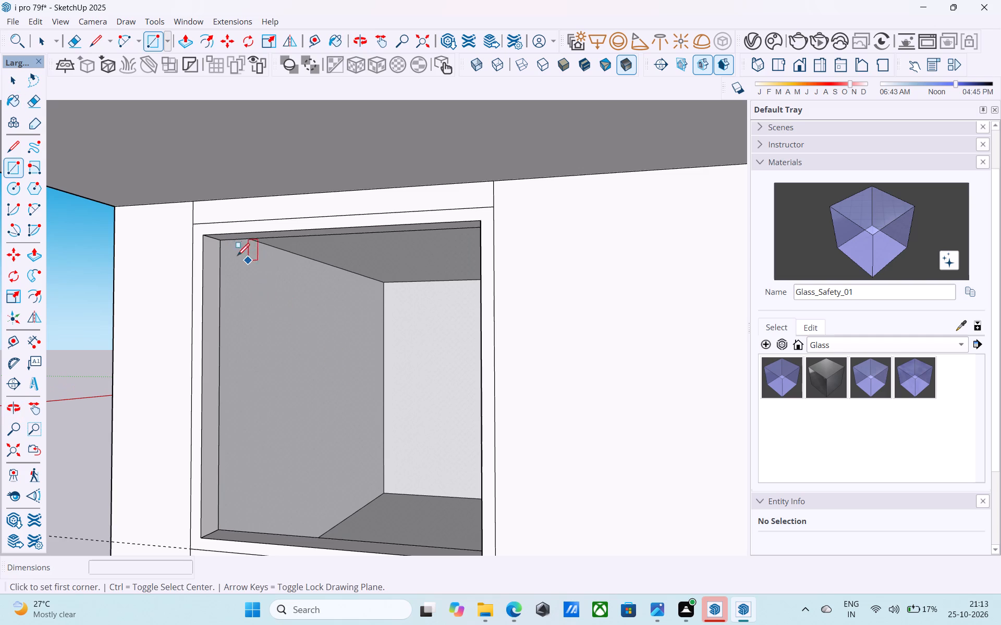
pyautogui.click(835, 348)
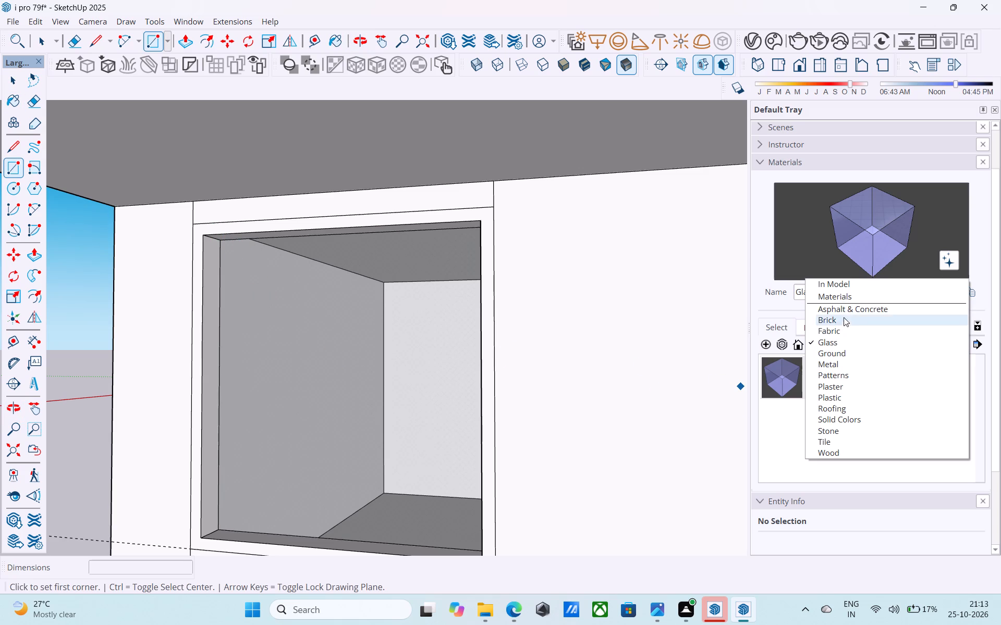
pyautogui.click(849, 288)
pyautogui.click(835, 368)
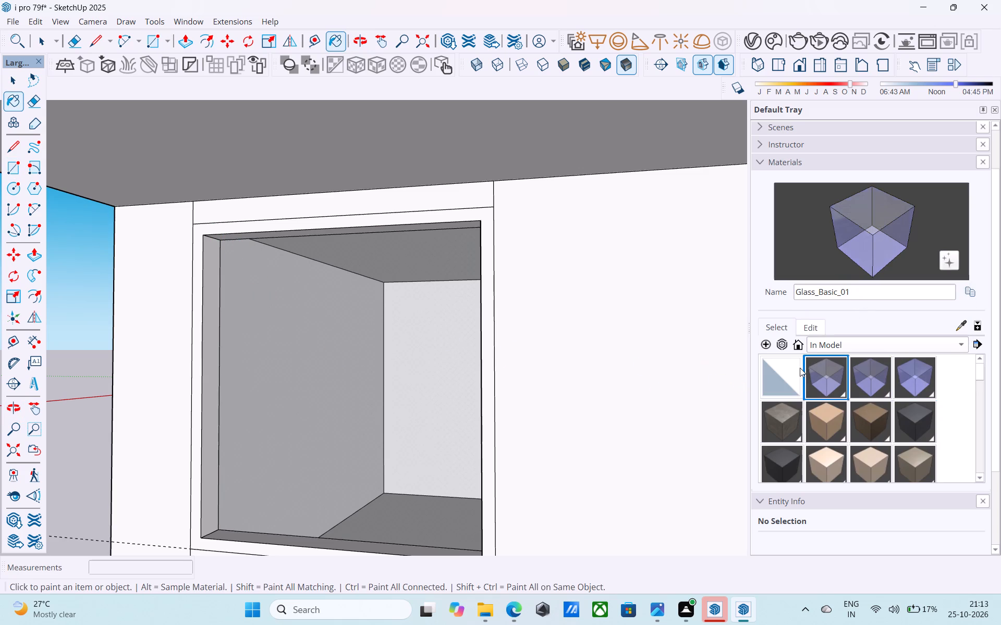
pyautogui.click(430, 345)
# Draw a rectangle across the outer side of the window opening, flush with the frame, from corner to opposite corner.
pyautogui.press('r')
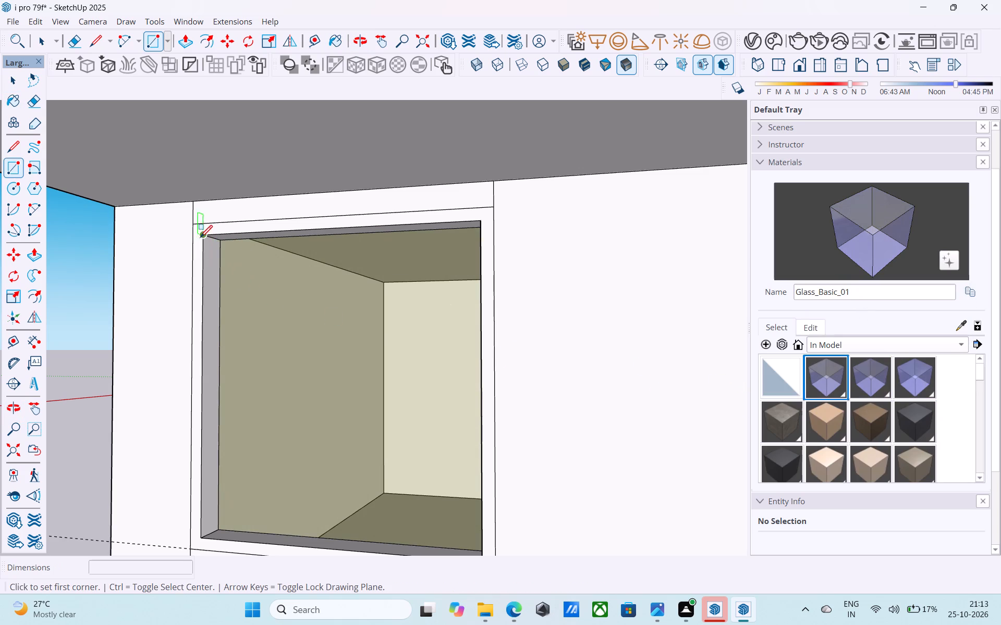
pyautogui.click(202, 238)
pyautogui.scroll(-5, 218, 261)
pyautogui.moveTo(248, 289); pyautogui.dragTo(536, 349, button='middle')
pyautogui.scroll(4, 369, 435)
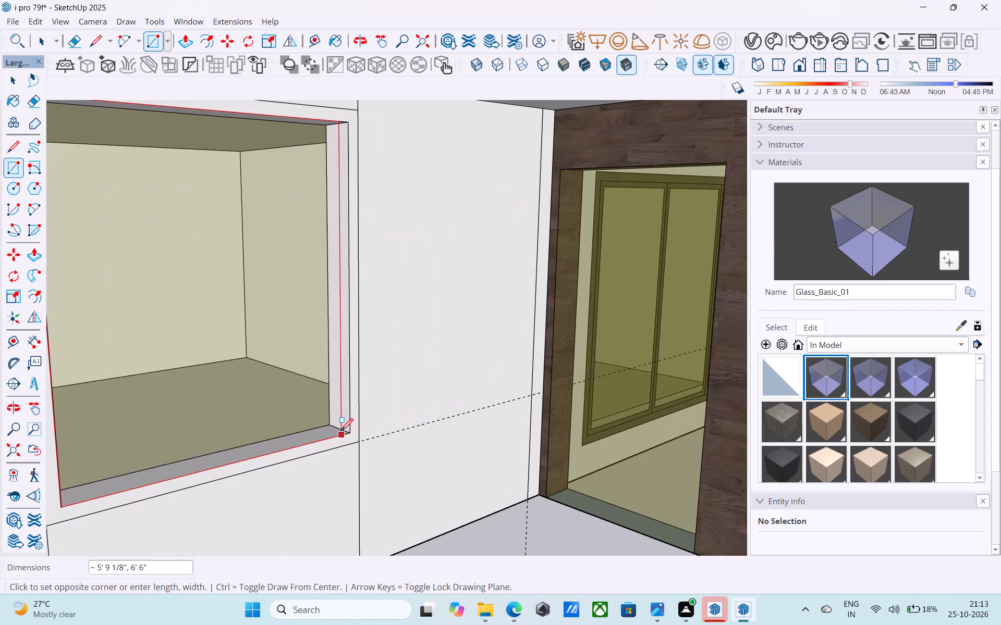
pyautogui.click(346, 434)
# Paint the outer window pane with Glass_Basic_01.
pyautogui.click(869, 227)
pyautogui.click(337, 229)
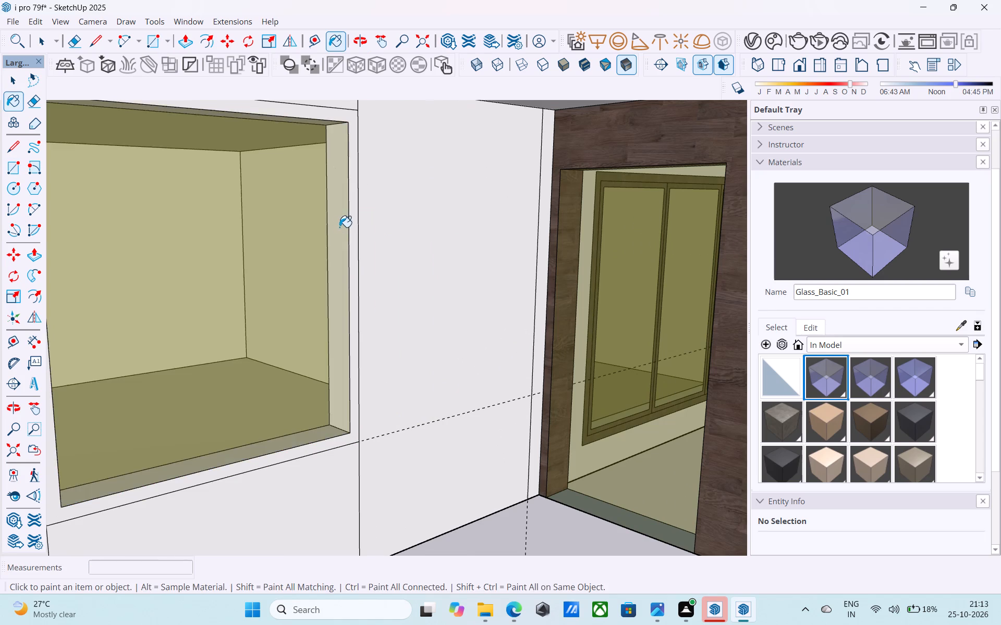
pyautogui.press('space')
# Examine the glazed ground-floor window and the whole front facade from several angles.
pyautogui.scroll(-10, 339, 227)
pyautogui.moveTo(353, 257); pyautogui.dragTo(306, 260, button='middle')
pyautogui.moveTo(306, 260); pyautogui.dragTo(288, 258, button='middle')
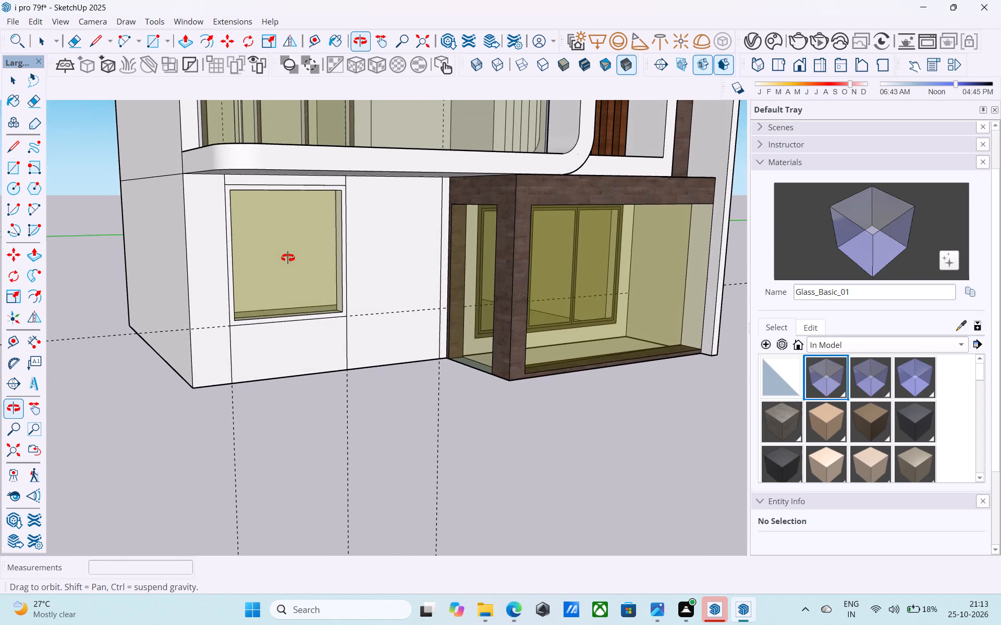
pyautogui.moveTo(288, 258); pyautogui.dragTo(288, 256, button='middle')
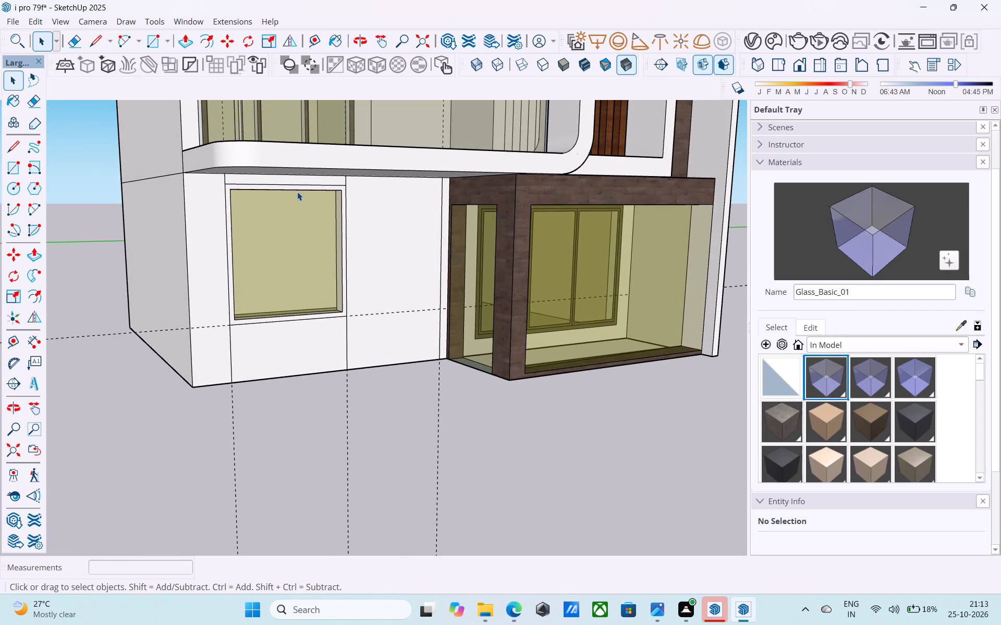
pyautogui.scroll(-6, 303, 199)
pyautogui.moveTo(309, 215); pyautogui.dragTo(365, 246, button='middle')
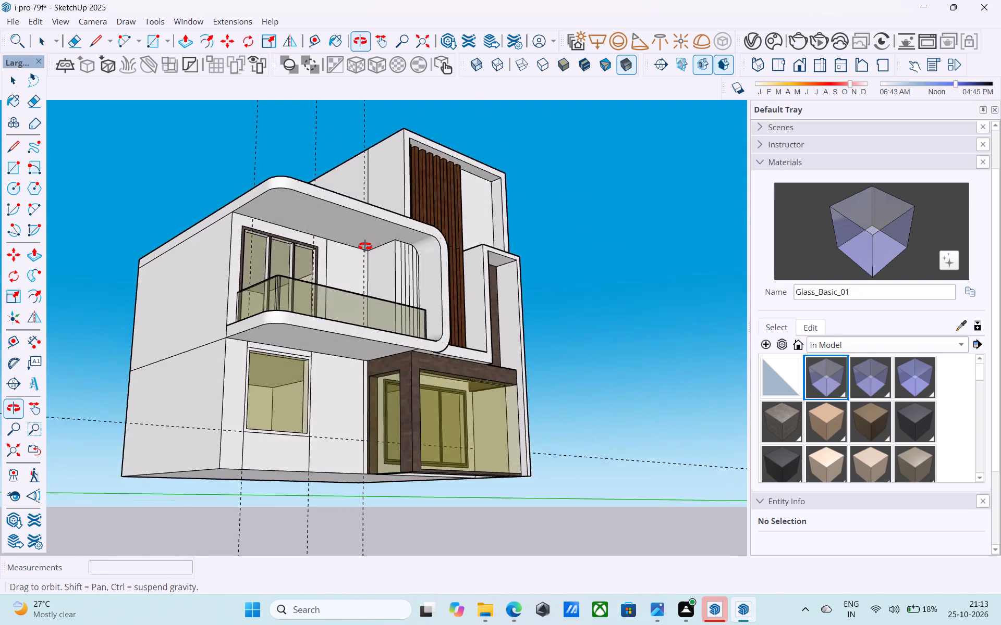
pyautogui.moveTo(365, 246); pyautogui.dragTo(373, 228, button='middle')
pyautogui.moveTo(373, 228); pyautogui.dragTo(291, 344, button='middle')
pyautogui.middleClick(290, 345)
pyautogui.middleClick(393, 341)
pyautogui.keyDown('shift'); pyautogui.moveTo(393, 340); pyautogui.dragTo(321, 396, button='middle'); pyautogui.keyUp('shift')
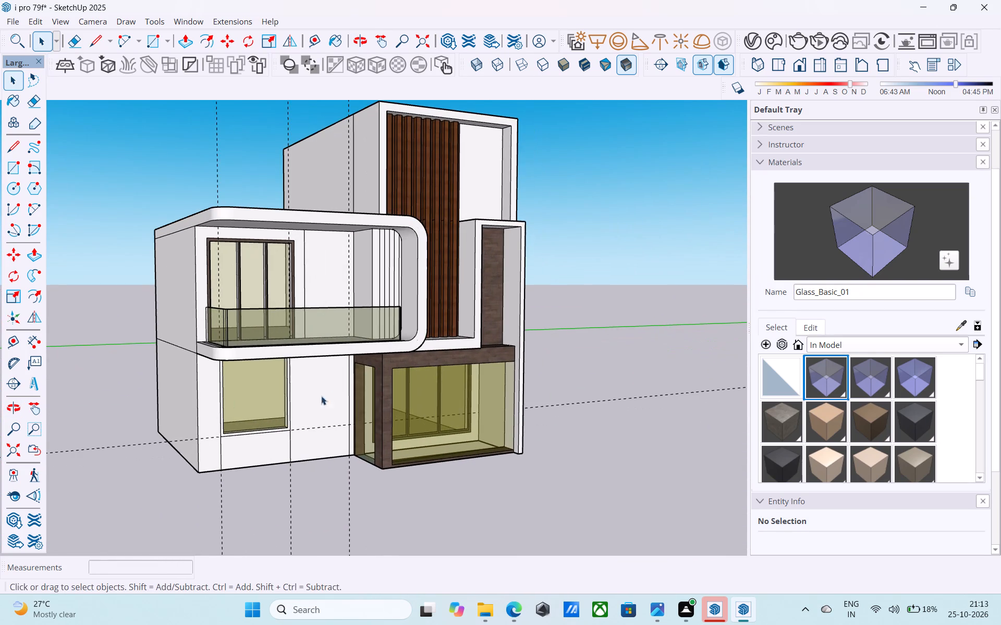
pyautogui.keyDown('shift'); pyautogui.moveTo(321, 396); pyautogui.dragTo(292, 403, button='middle'); pyautogui.keyUp('shift')
pyautogui.scroll(1, 306, 393)
pyautogui.scroll(-4, 438, 295)
pyautogui.keyDown('shift'); pyautogui.moveTo(425, 298); pyautogui.dragTo(401, 312, button='middle'); pyautogui.keyUp('shift')
pyautogui.keyDown('shift'); pyautogui.moveTo(389, 320); pyautogui.dragTo(328, 349, button='middle'); pyautogui.keyUp('shift')
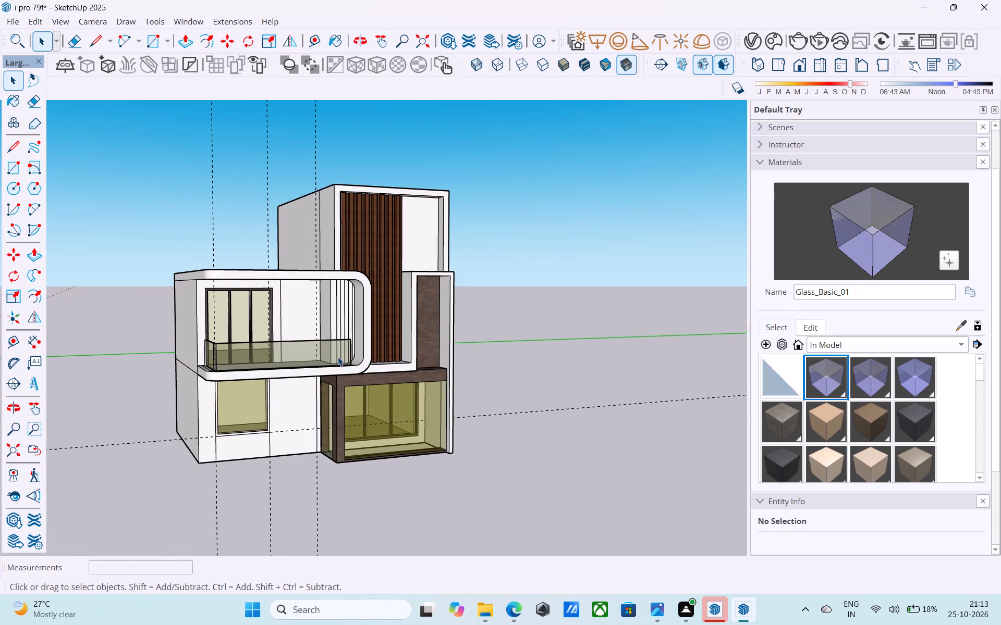
pyautogui.moveTo(340, 354); pyautogui.dragTo(335, 354, button='middle')
pyautogui.middleClick(335, 354)
pyautogui.scroll(4, 338, 365)
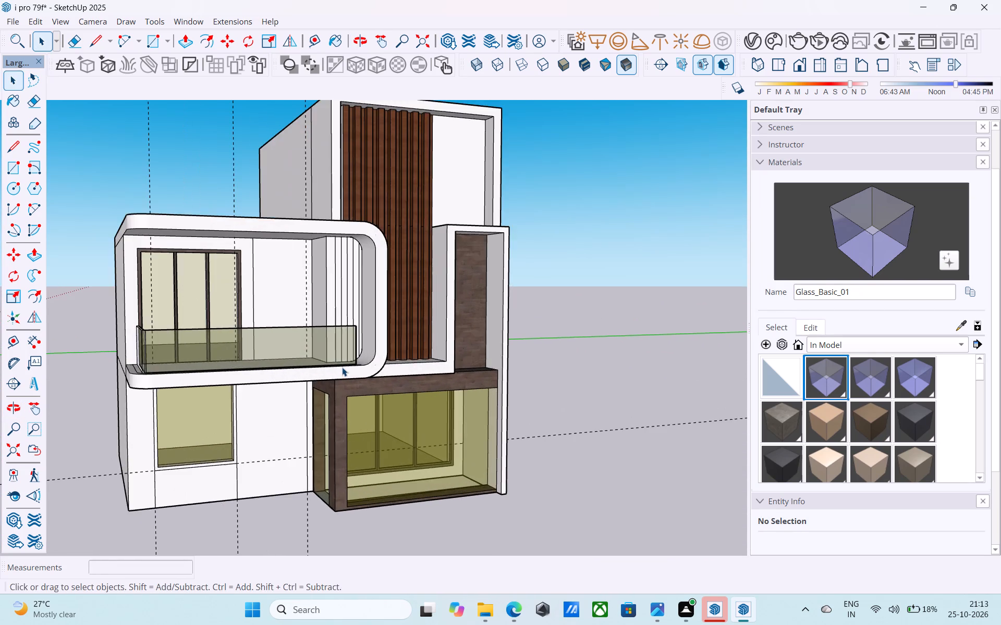
# Examine the house from several angles, covering the balcony, slatted facade, glazed entrance and ground-floor window.
pyautogui.scroll(-2, 342, 367)
pyautogui.moveTo(342, 367); pyautogui.dragTo(518, 431, button='middle')
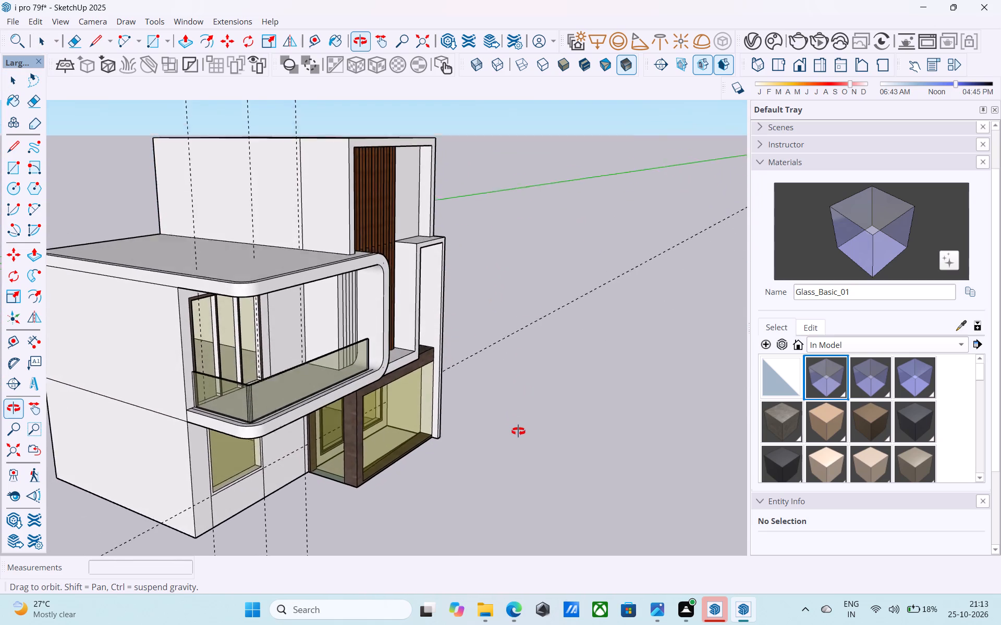
pyautogui.moveTo(518, 431); pyautogui.dragTo(470, 392, button='middle')
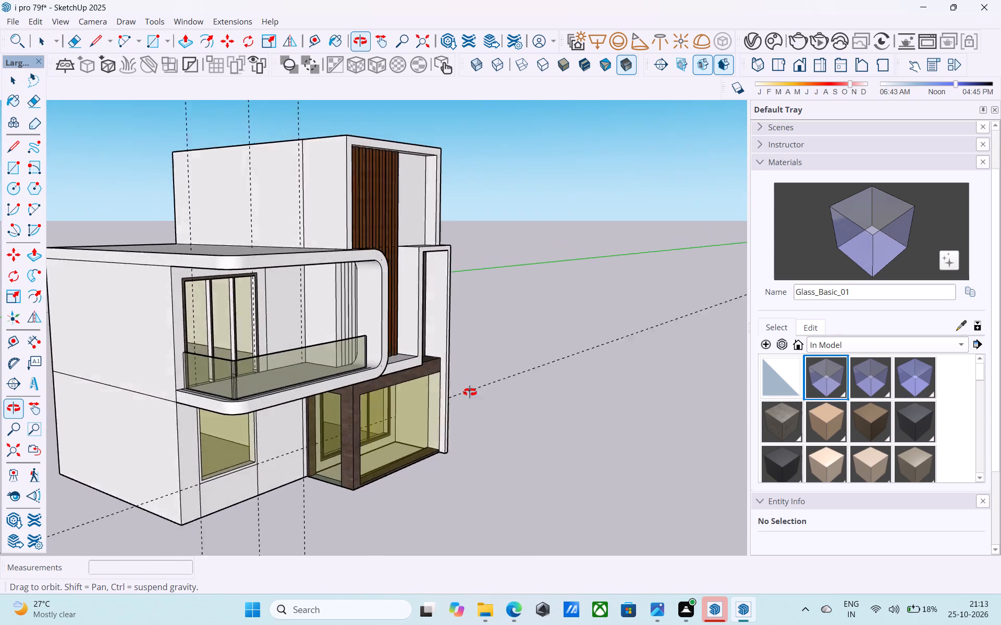
pyautogui.moveTo(470, 392); pyautogui.dragTo(450, 444, button='middle')
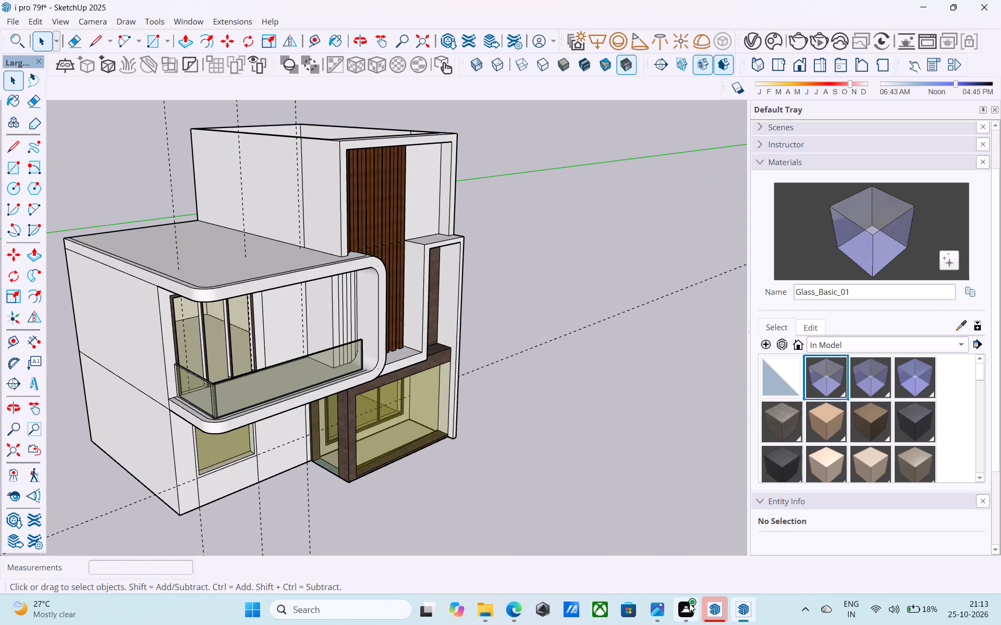
pyautogui.middleClick(510, 447)
pyautogui.moveTo(506, 442); pyautogui.dragTo(463, 392, button='middle')
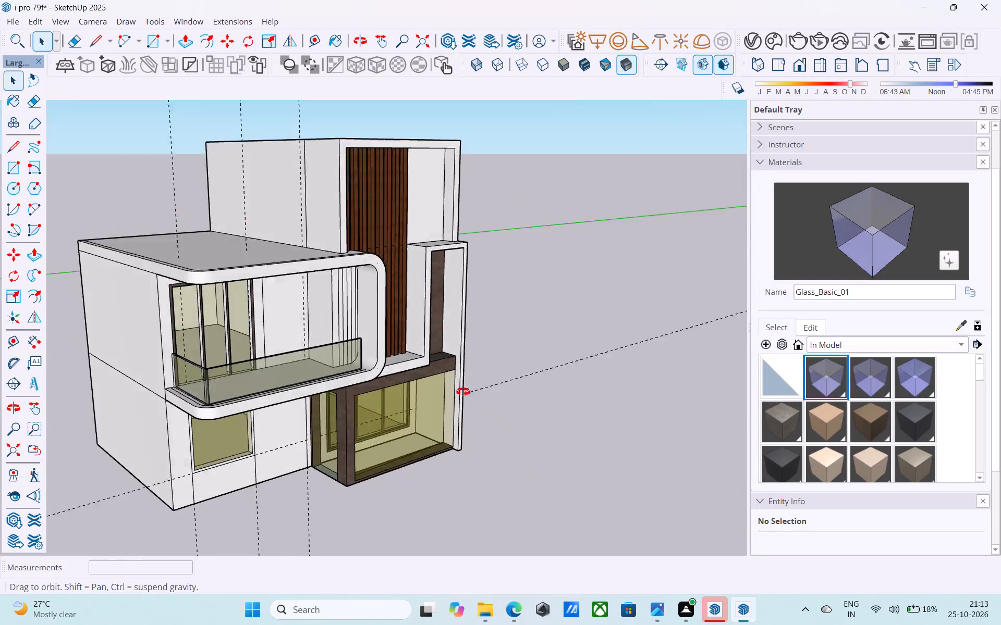
pyautogui.moveTo(463, 392); pyautogui.dragTo(528, 277, button='middle')
pyautogui.keyDown('shift'); pyautogui.moveTo(413, 343); pyautogui.dragTo(447, 367, button='middle'); pyautogui.keyUp('shift')
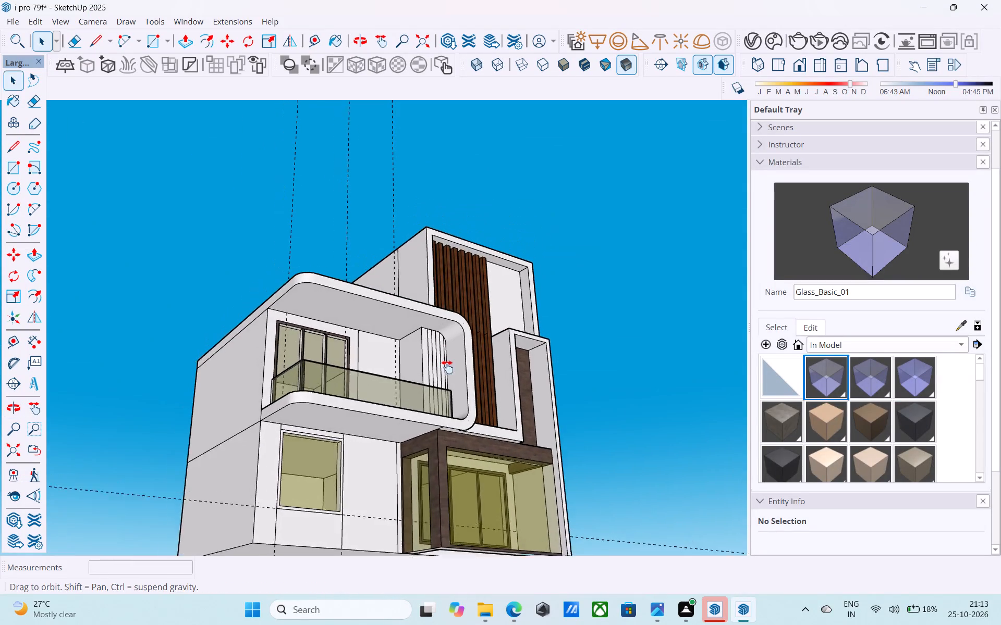
pyautogui.keyDown('shift'); pyautogui.moveTo(447, 367); pyautogui.dragTo(293, 449, button='middle'); pyautogui.keyUp('shift')
pyautogui.moveTo(381, 447); pyautogui.dragTo(345, 438, button='middle')
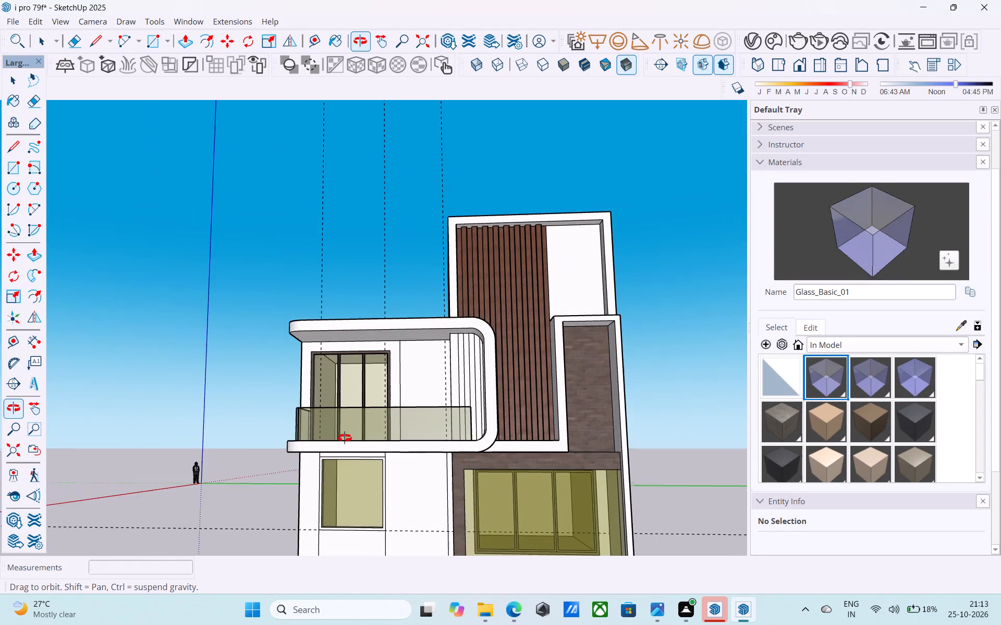
pyautogui.moveTo(345, 438); pyautogui.dragTo(532, 493, button='middle')
pyautogui.keyDown('shift'); pyautogui.moveTo(556, 468); pyautogui.dragTo(450, 370, button='middle'); pyautogui.keyUp('shift')
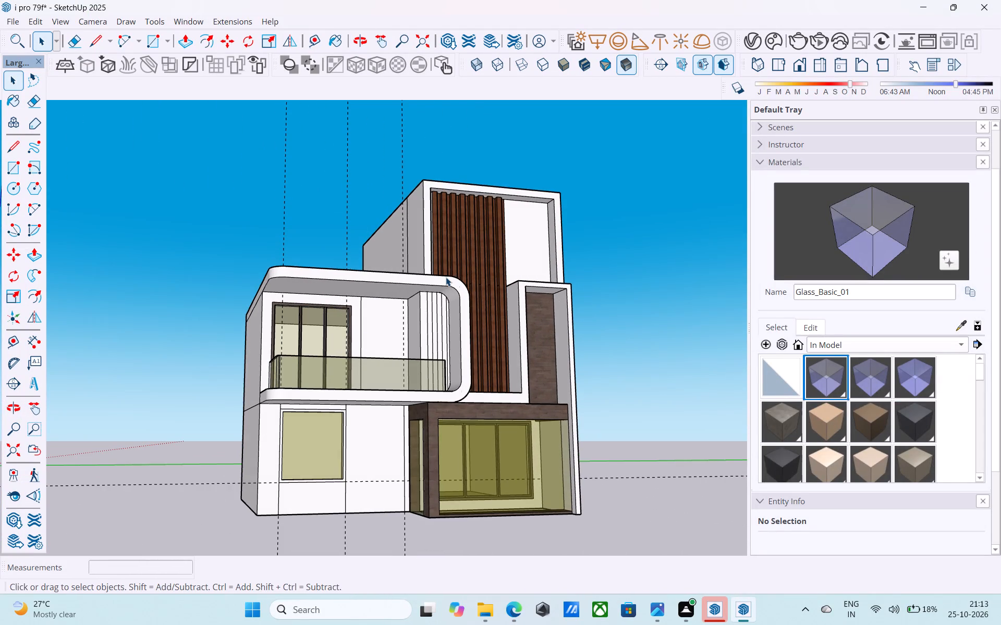
pyautogui.moveTo(528, 343); pyautogui.dragTo(552, 458, button='middle')
pyautogui.scroll(4, 501, 215)
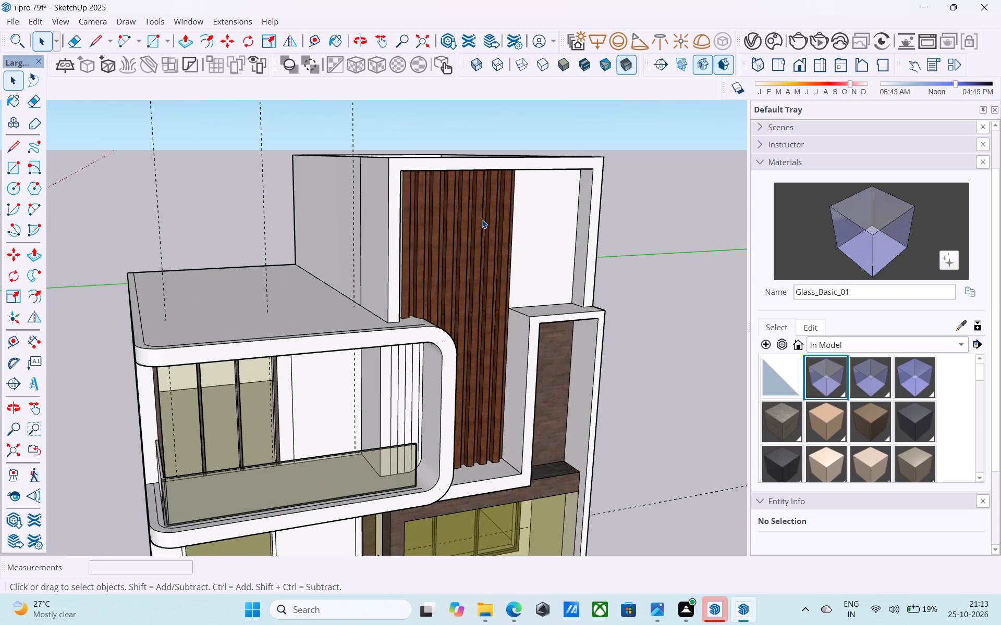
pyautogui.scroll(1, 482, 219)
pyautogui.moveTo(478, 221); pyautogui.dragTo(477, 203, button='middle')
pyautogui.scroll(-4, 483, 208)
pyautogui.moveTo(374, 388); pyautogui.dragTo(390, 305, button='middle')
pyautogui.scroll(4, 288, 342)
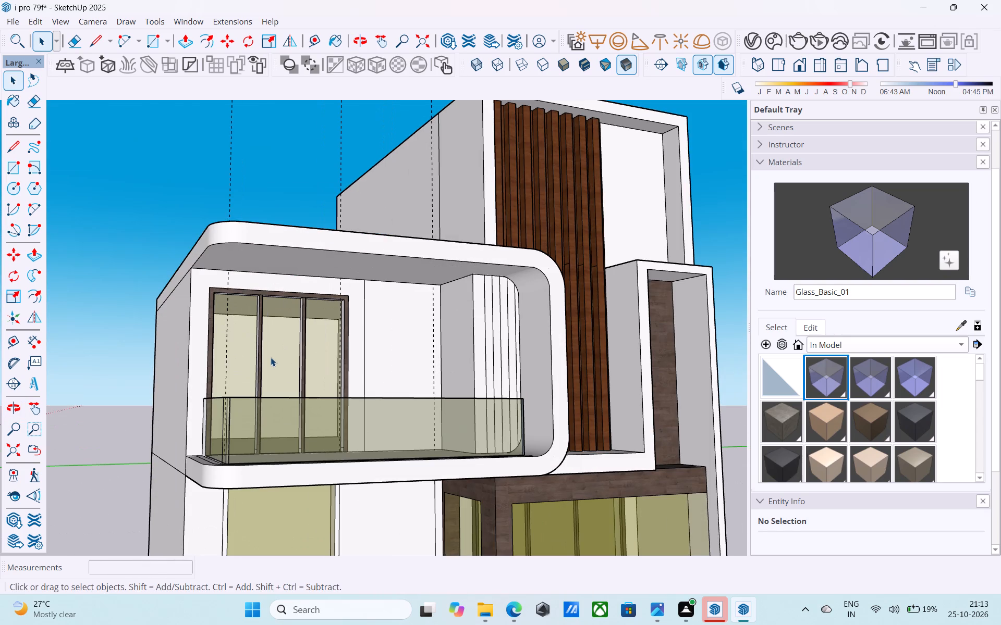
pyautogui.scroll(-7, 237, 295)
pyautogui.moveTo(341, 429); pyautogui.dragTo(351, 414, button='middle')
pyautogui.moveTo(354, 410); pyautogui.dragTo(379, 401, button='middle')
pyautogui.scroll(5, 360, 405)
pyautogui.moveTo(444, 463); pyautogui.dragTo(286, 459, button='middle')
pyautogui.moveTo(538, 390); pyautogui.dragTo(445, 396, button='middle')
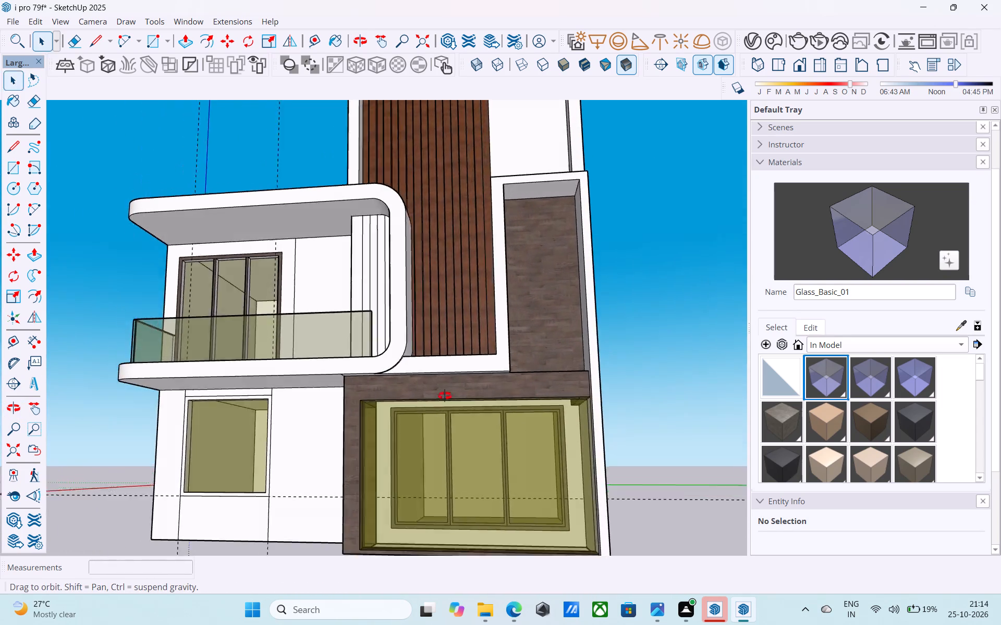
pyautogui.moveTo(445, 396); pyautogui.dragTo(403, 478, button='middle')
pyautogui.scroll(1, 361, 411)
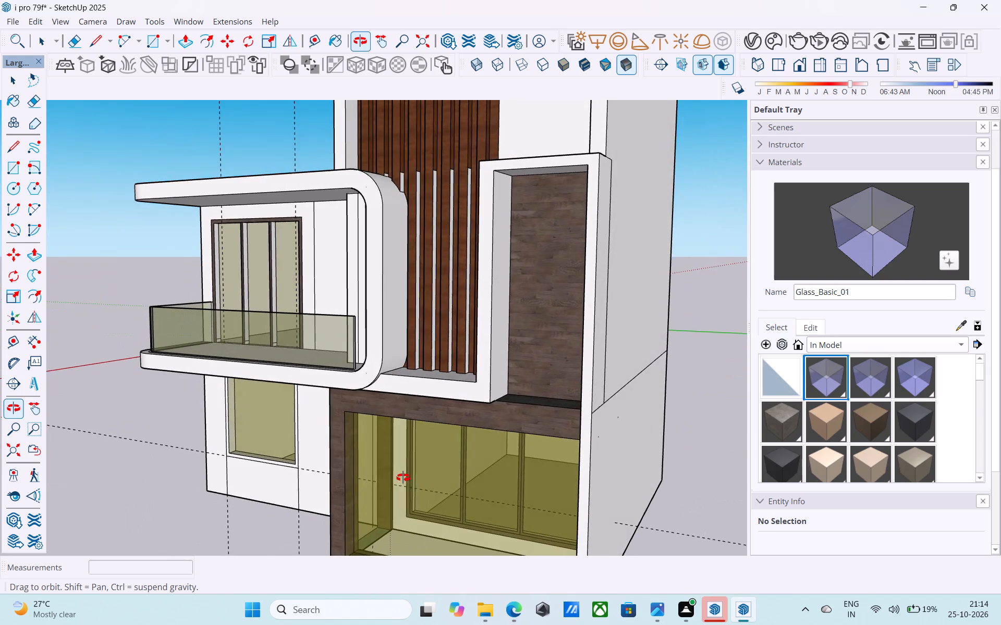
pyautogui.moveTo(403, 478); pyautogui.dragTo(572, 453, button='middle')
pyautogui.scroll(-5, 572, 448)
pyautogui.moveTo(564, 454); pyautogui.dragTo(573, 508, button='middle')
pyautogui.middleClick(573, 508)
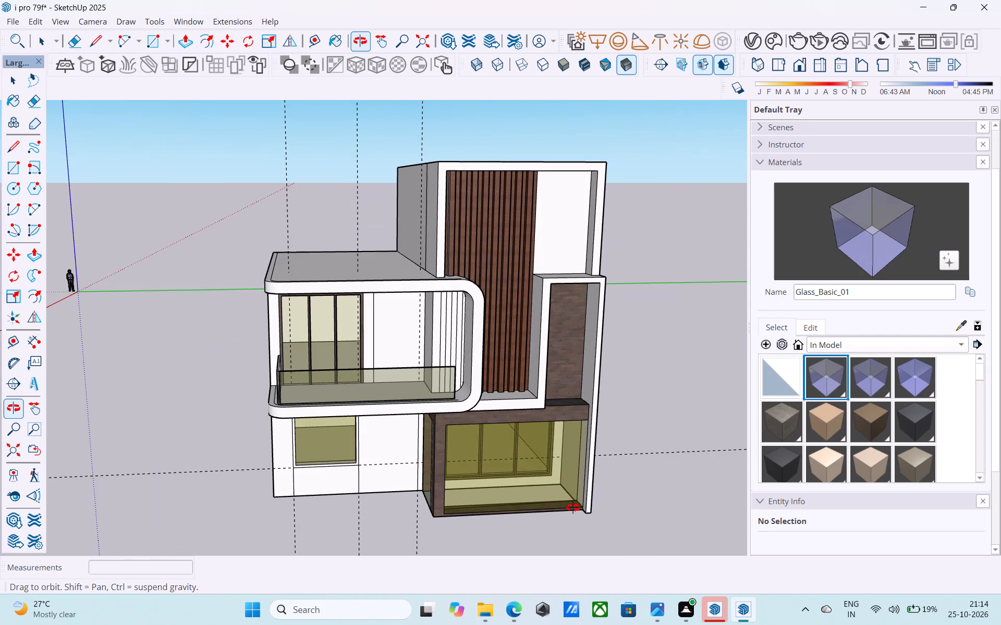
pyautogui.scroll(5, 401, 329)
pyautogui.keyDown('shift'); pyautogui.moveTo(395, 335); pyautogui.dragTo(639, 328, button='middle'); pyautogui.keyUp('shift')
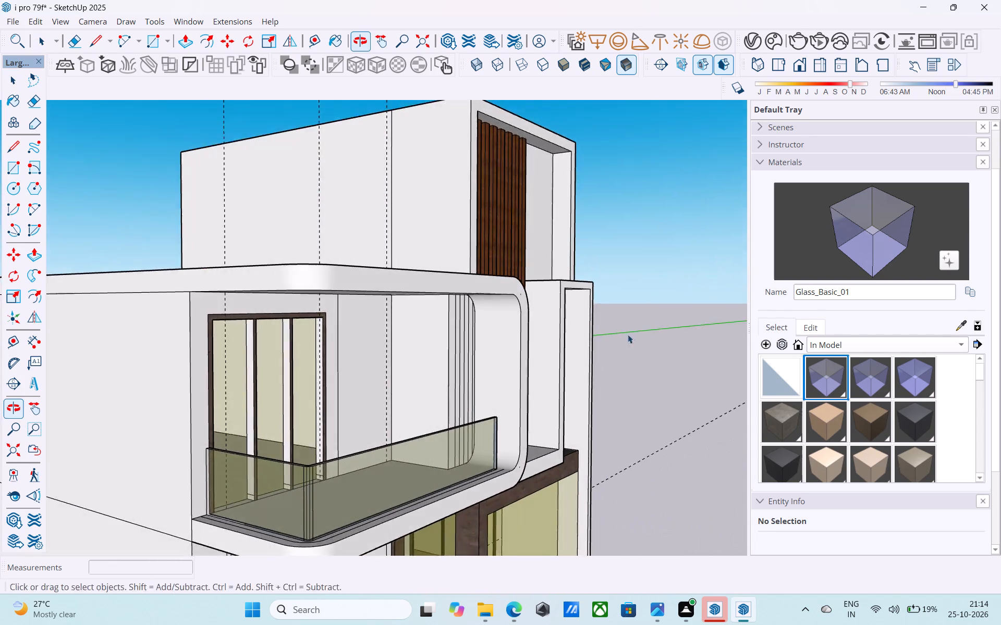
pyautogui.keyDown('shift'); pyautogui.middleClick(459, 403); pyautogui.keyUp('shift')
pyautogui.keyDown('shift'); pyautogui.moveTo(459, 404); pyautogui.dragTo(591, 338, button='middle'); pyautogui.keyUp('shift')
pyautogui.scroll(-4, 500, 306)
pyautogui.keyDown('shift'); pyautogui.moveTo(446, 341); pyautogui.dragTo(648, 352, button='middle'); pyautogui.keyUp('shift')
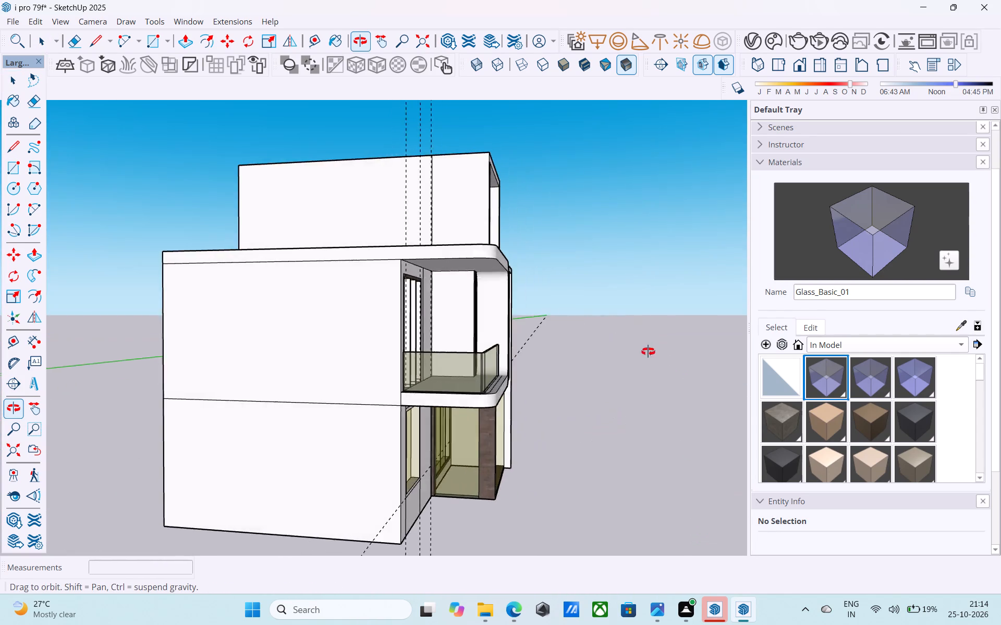
pyautogui.keyDown('shift'); pyautogui.moveTo(648, 352); pyautogui.dragTo(602, 344, button='middle'); pyautogui.keyUp('shift')
pyautogui.moveTo(480, 326); pyautogui.dragTo(374, 425, button='middle')
pyautogui.moveTo(400, 461); pyautogui.dragTo(369, 261, button='middle')
pyautogui.scroll(5, 431, 367)
pyautogui.scroll(-2, 420, 376)
pyautogui.moveTo(418, 381); pyautogui.dragTo(417, 381, button='middle')
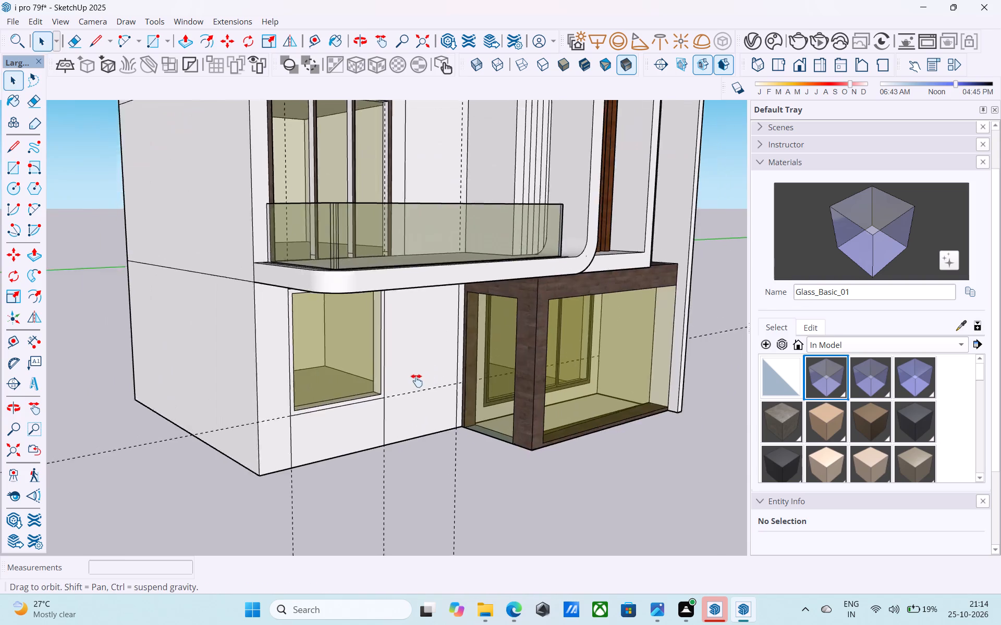
# Copy the vertical side edge of the ground-floor window pane to the pane's midpoint, 3' away, splitting the glass into two halves.
pyautogui.moveTo(417, 381); pyautogui.dragTo(199, 329, button='middle')
pyautogui.moveTo(294, 351); pyautogui.dragTo(278, 353, button='middle')
pyautogui.scroll(11, 278, 353)
pyautogui.press('l')
pyautogui.press('space')
pyautogui.click(324, 314)
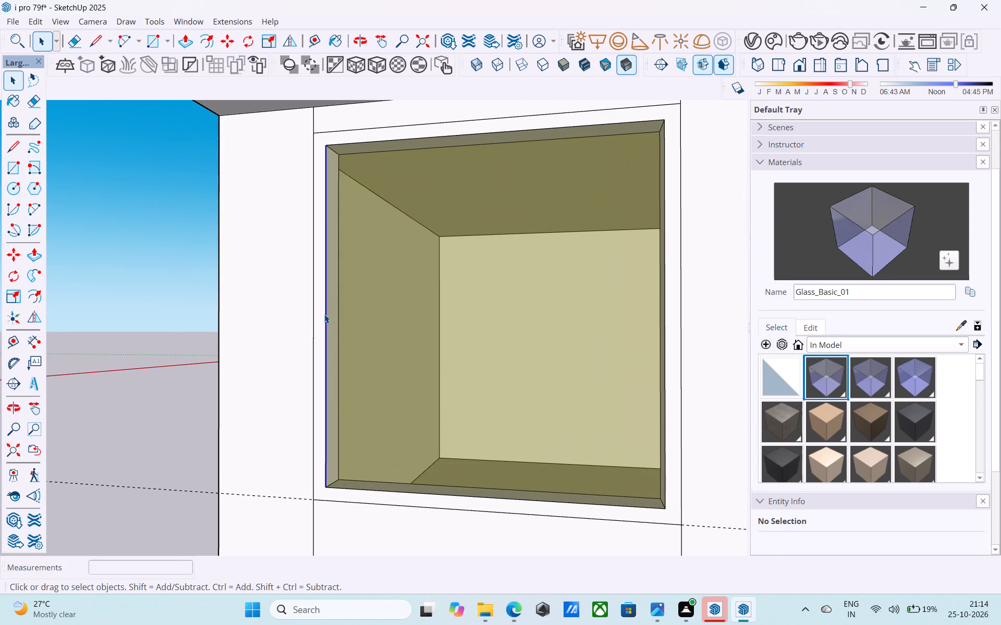
pyautogui.press('m')
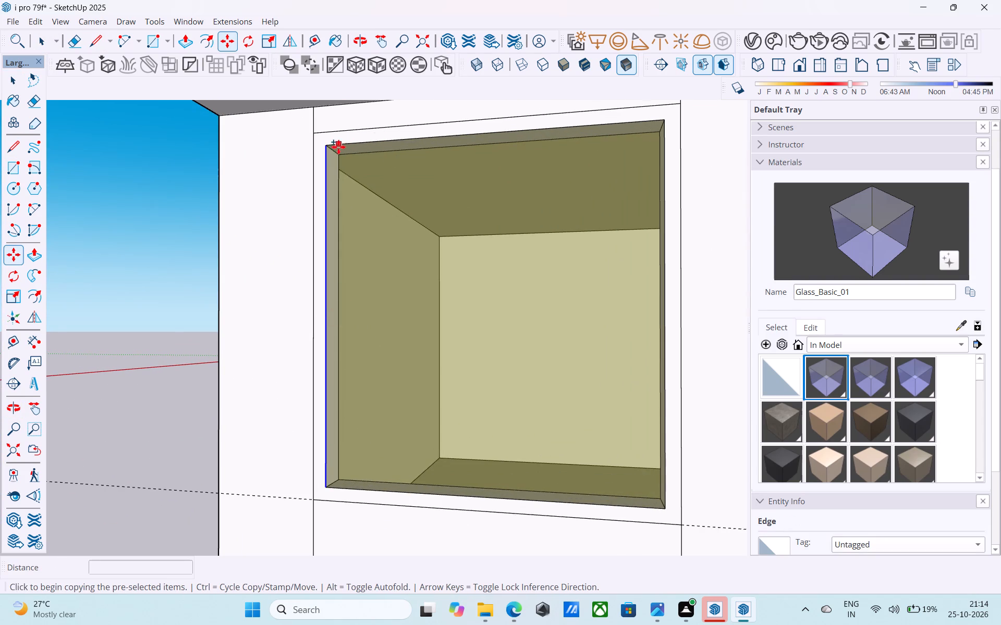
pyautogui.click(333, 144)
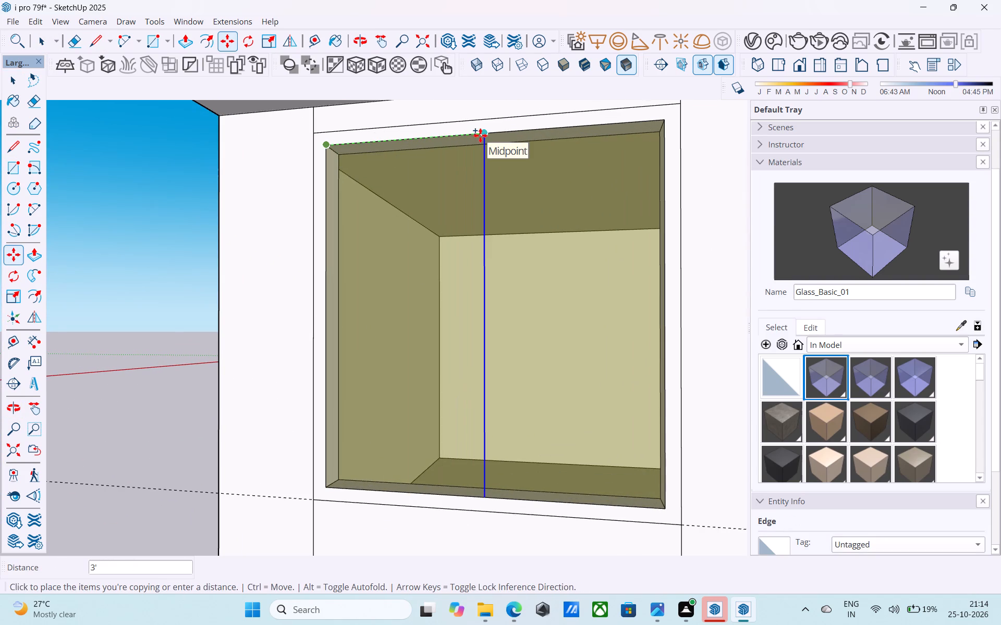
pyautogui.click(480, 135)
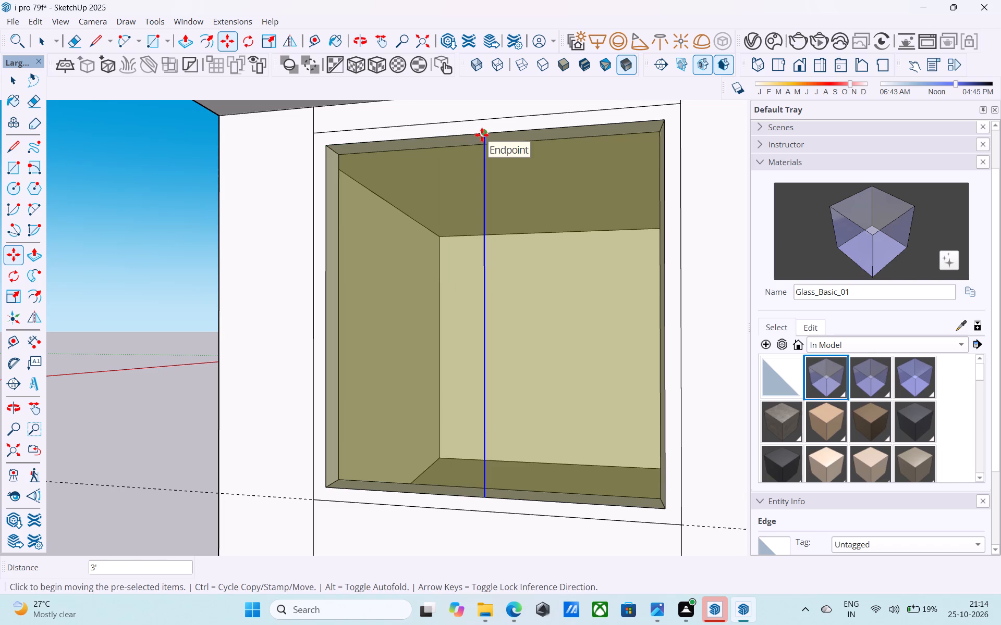
pyautogui.press('space')
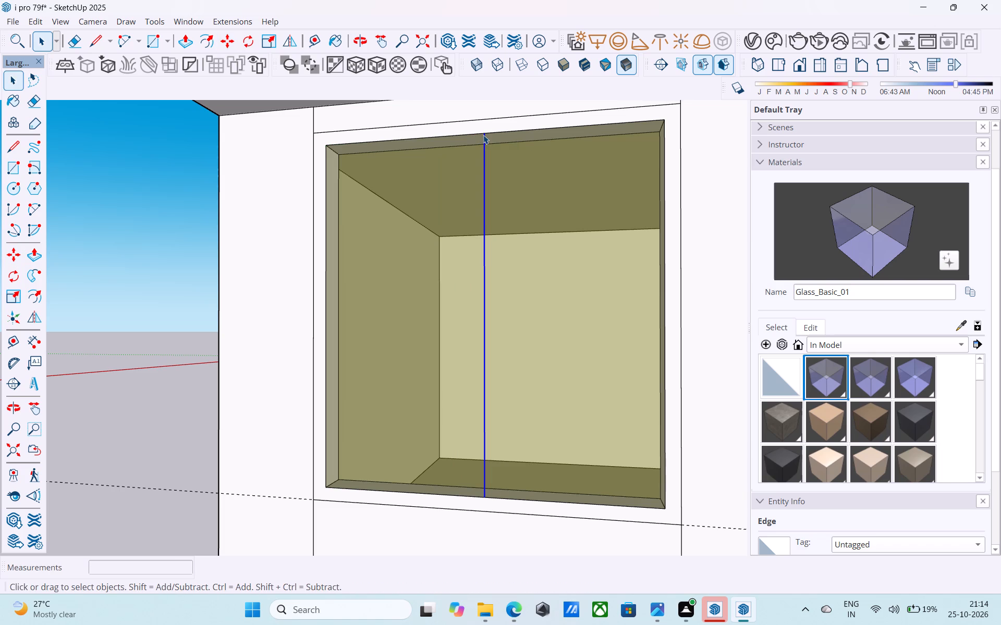
# Offset the outline of the window half farther from the entrance inward by 2" to form its sash border.
pyautogui.scroll(-5, 483, 135)
pyautogui.moveTo(484, 136); pyautogui.dragTo(579, 161, button='middle')
pyautogui.middleClick(579, 161)
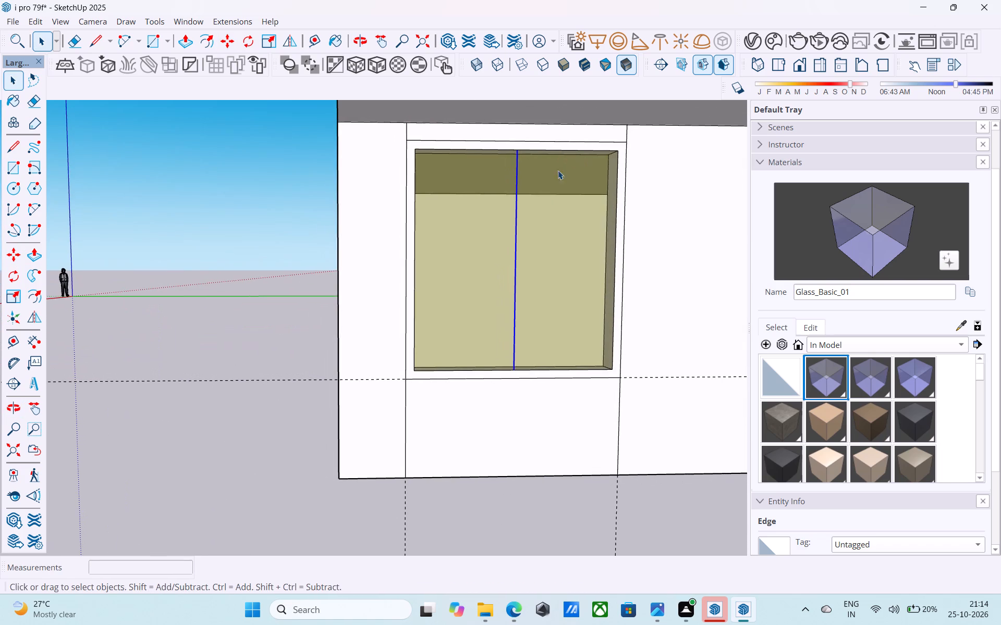
pyautogui.scroll(4, 544, 187)
pyautogui.click(427, 227)
pyautogui.scroll(1, 429, 227)
pyautogui.press('f')
pyautogui.scroll(1, 429, 227)
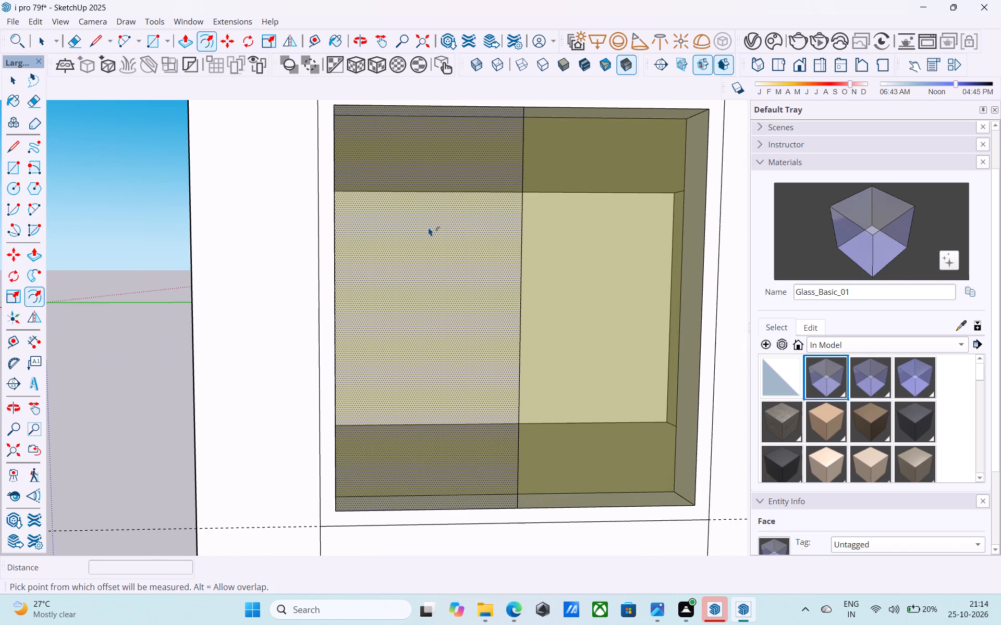
pyautogui.click(429, 227)
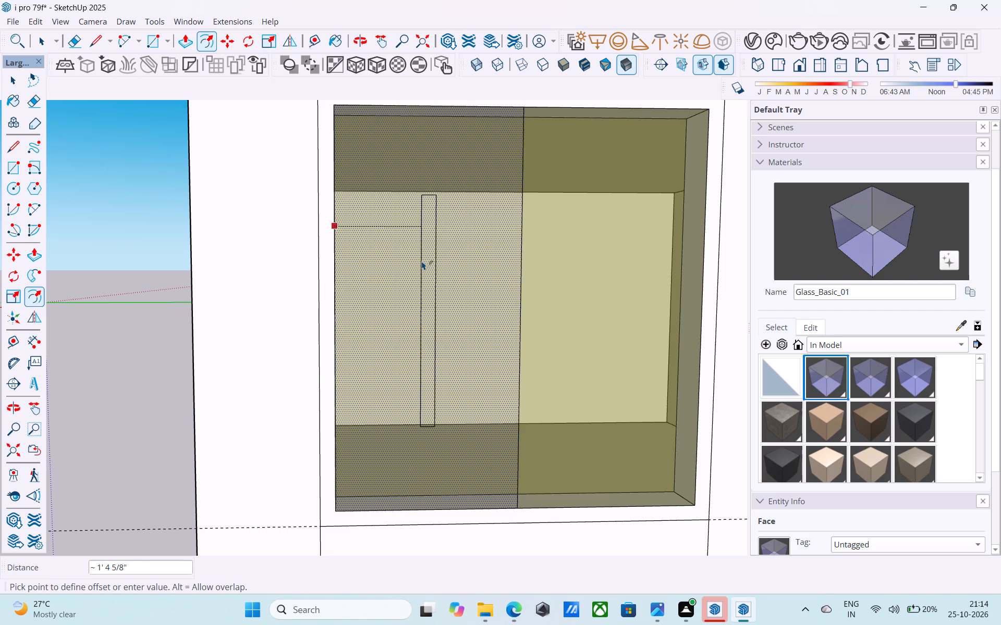
pyautogui.write('2"')
pyautogui.press('Return')
pyautogui.press('space')
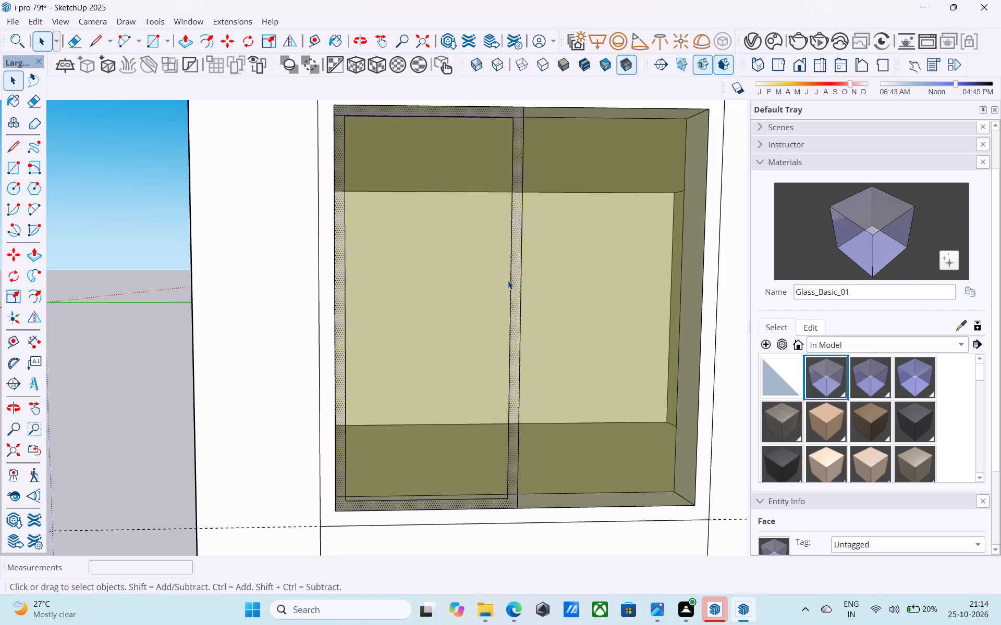
# Offset the outline of the window half nearer the entrance inward by 2" to form its sash border.
pyautogui.click(508, 280)
pyautogui.click(555, 279)
pyautogui.press('f')
pyautogui.click(556, 279)
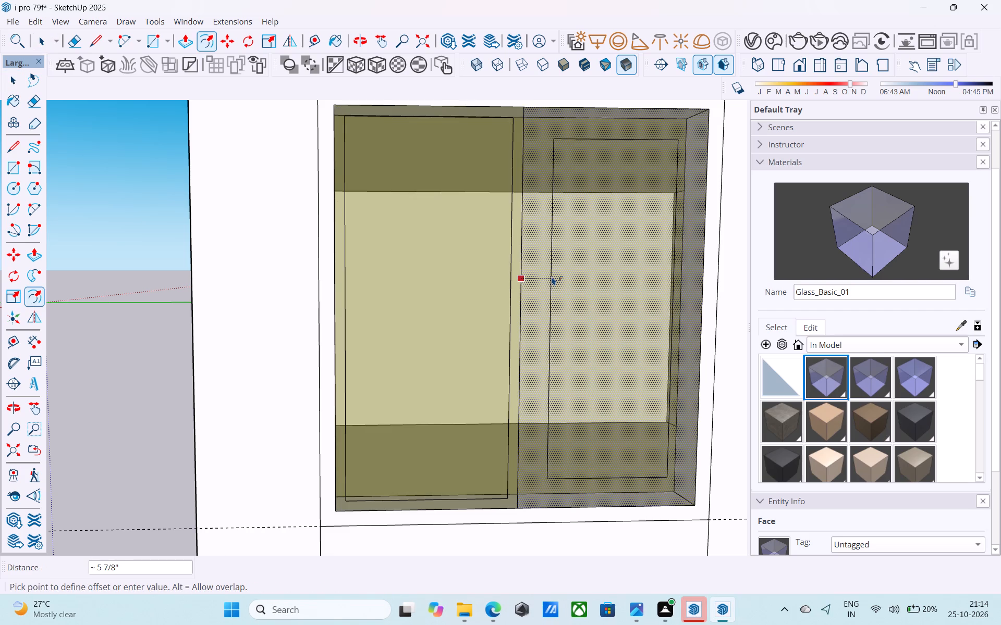
pyautogui.write('2"')
pyautogui.press('Return')
# Save the model.
pyautogui.hotkey('ctrl', 's')
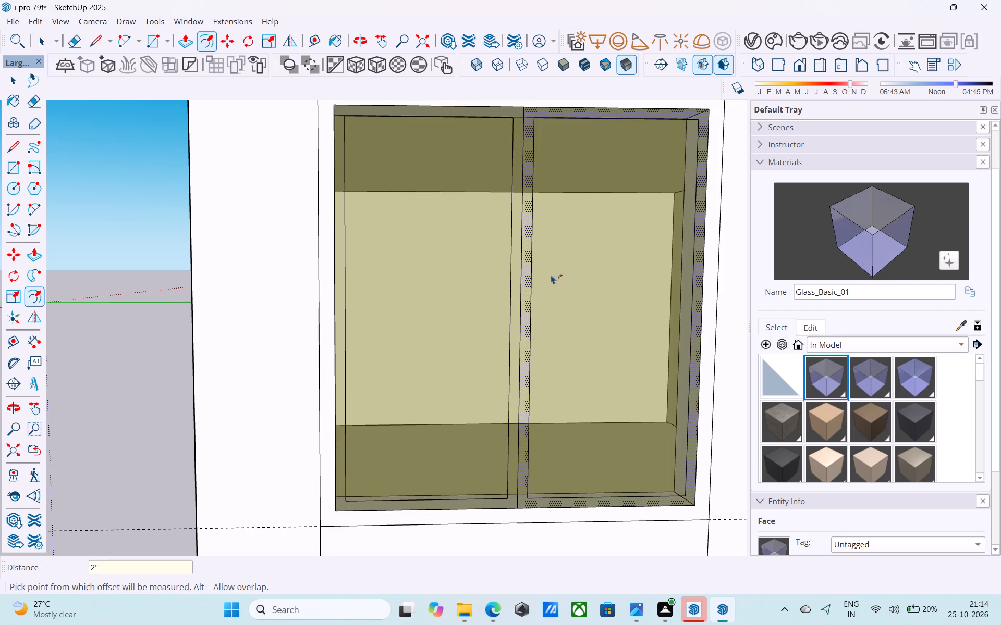
pyautogui.press('space')
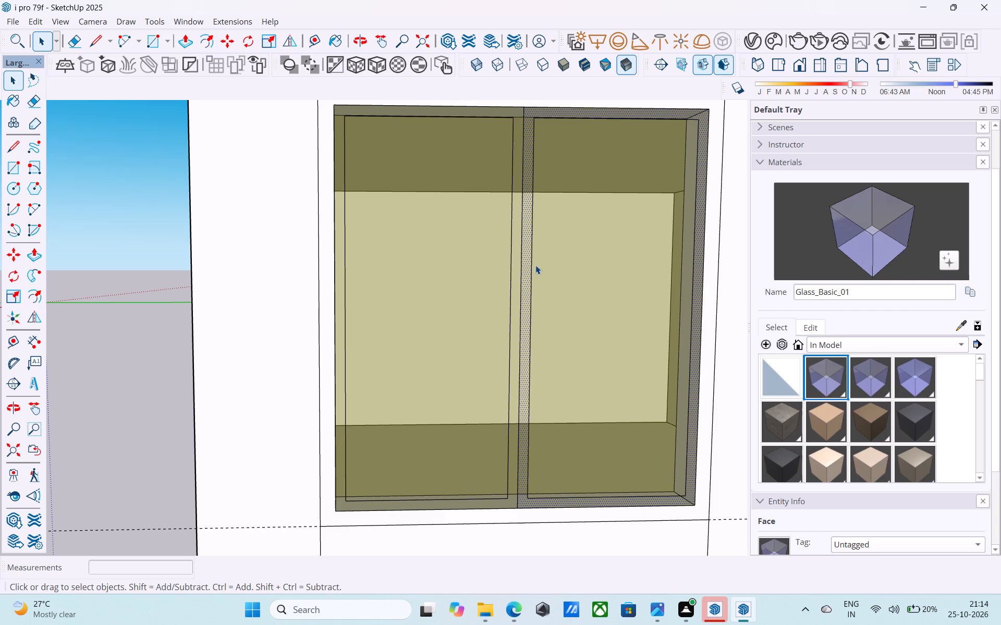
# Paint the 2" sash borders of both window halves with Plaster_04_1K from the materials in the model.
pyautogui.click(474, 269)
pyautogui.scroll(-6, 366, 299)
pyautogui.scroll(5, 456, 313)
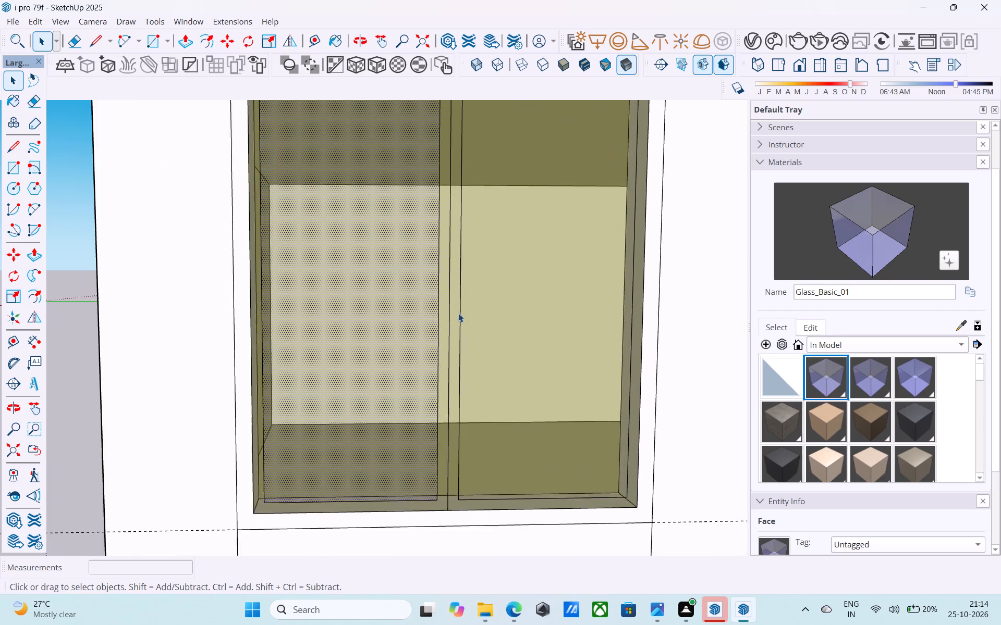
pyautogui.scroll(2, 458, 313)
pyautogui.click(770, 421)
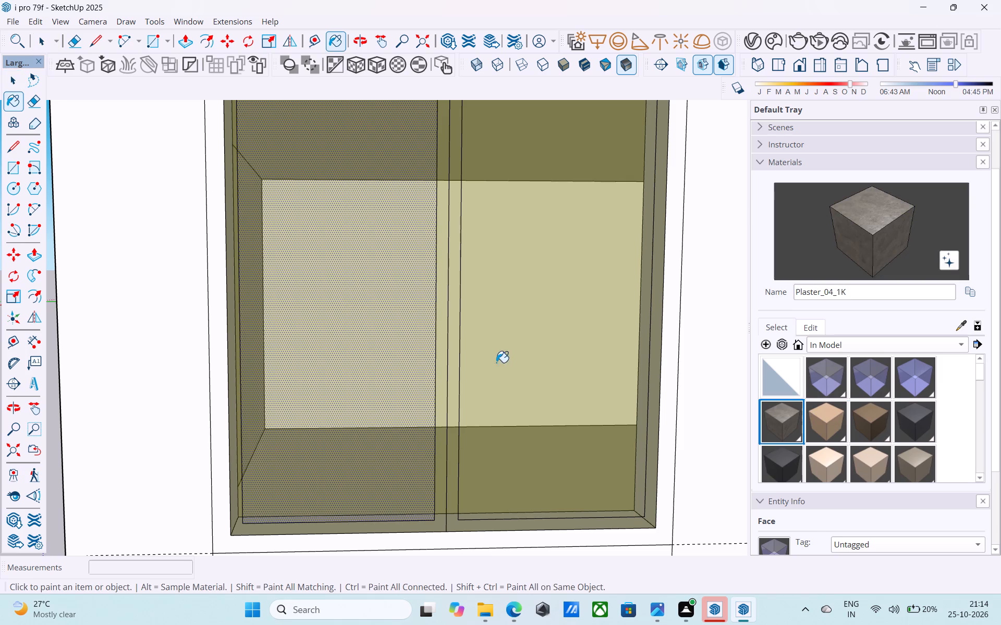
pyautogui.scroll(4, 457, 361)
pyautogui.click(453, 360)
pyautogui.click(435, 352)
pyautogui.scroll(-6, 422, 356)
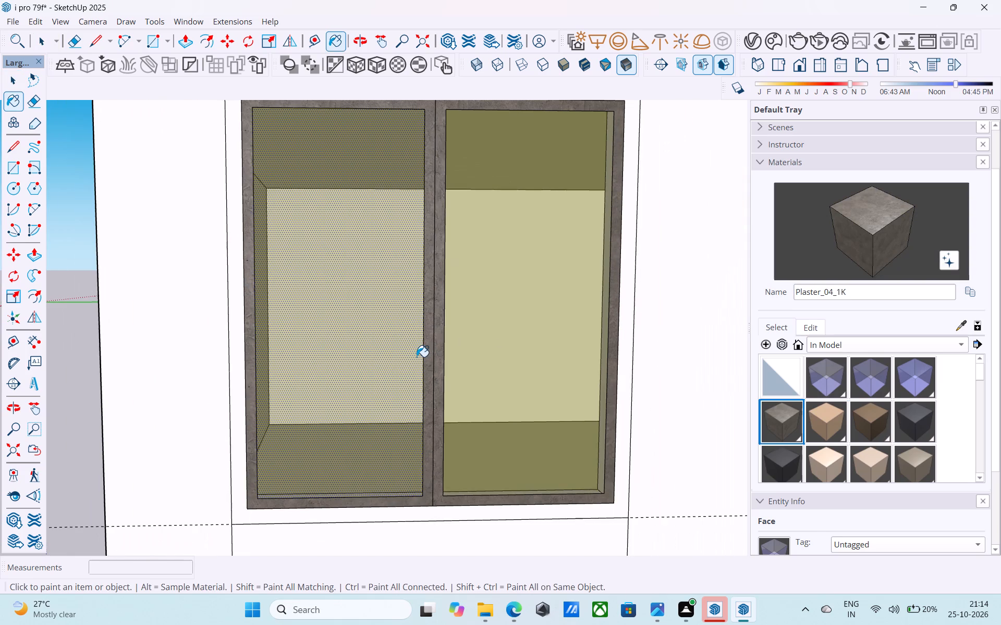
# Paint the outer frame surrounding the ground-floor window with Plaster_04_1K.
pyautogui.scroll(-6, 417, 357)
pyautogui.scroll(5, 577, 329)
pyautogui.click(509, 320)
pyautogui.scroll(-6, 548, 327)
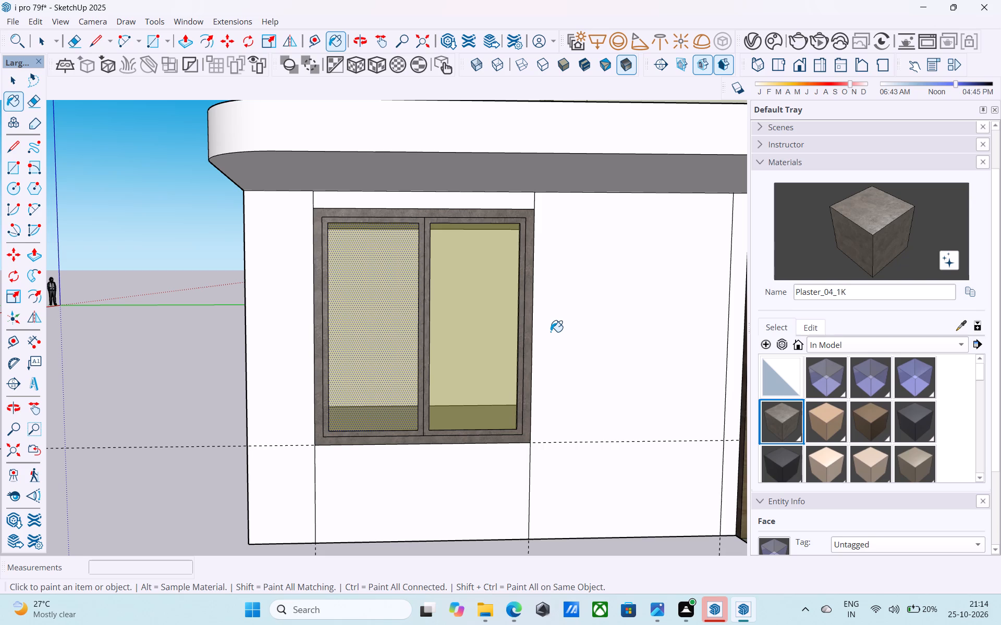
pyautogui.scroll(-1, 551, 331)
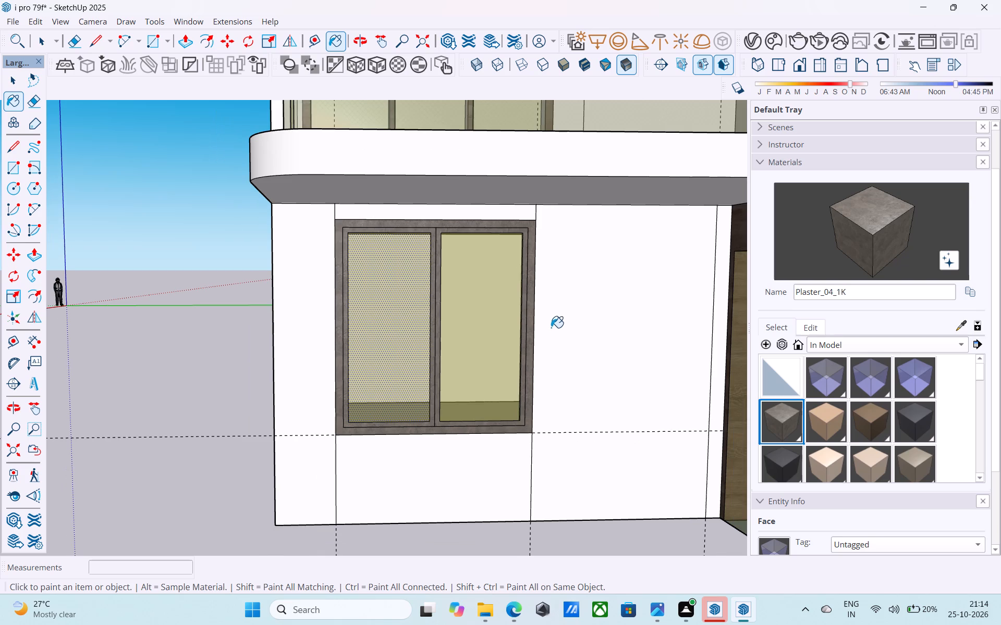
# Draw a 1' line along the wall's top edge under the balcony, from the window's side line toward the entrance.
pyautogui.moveTo(564, 303); pyautogui.dragTo(685, 298, button='middle')
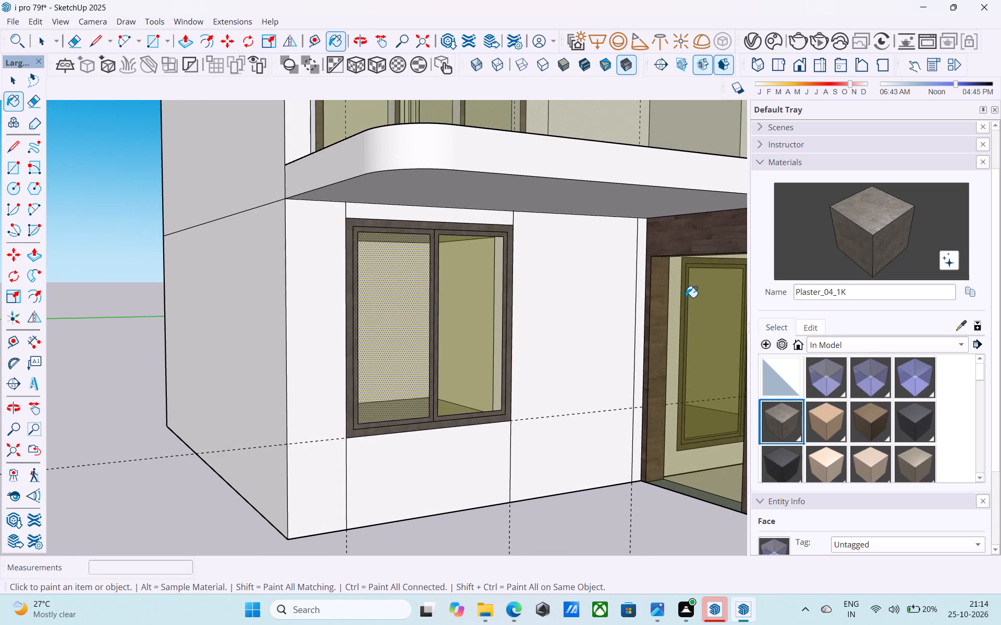
pyautogui.moveTo(681, 299); pyautogui.dragTo(602, 318, button='middle')
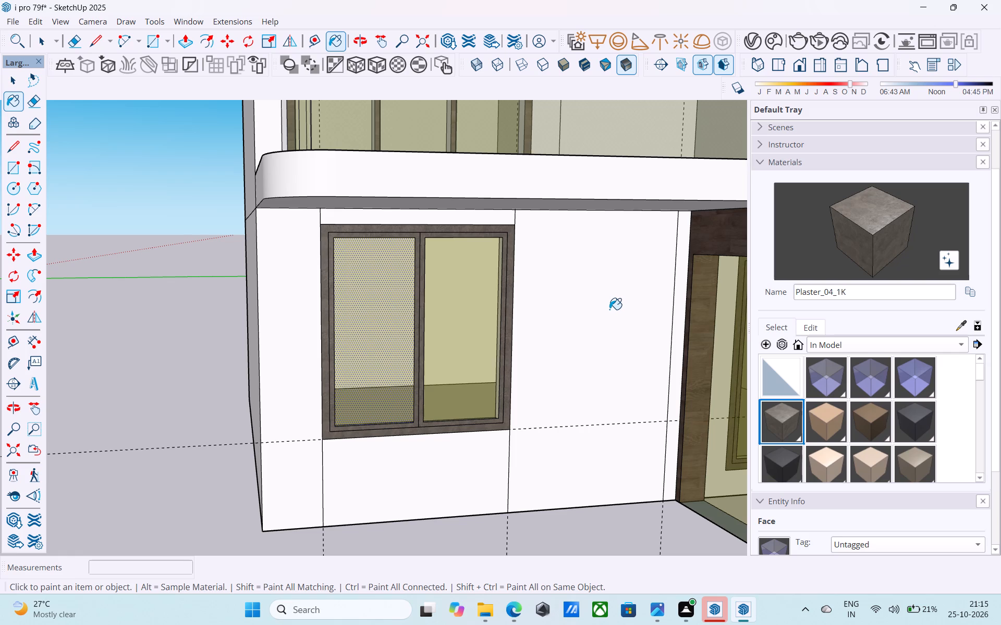
pyautogui.moveTo(609, 309); pyautogui.dragTo(578, 308, button='middle')
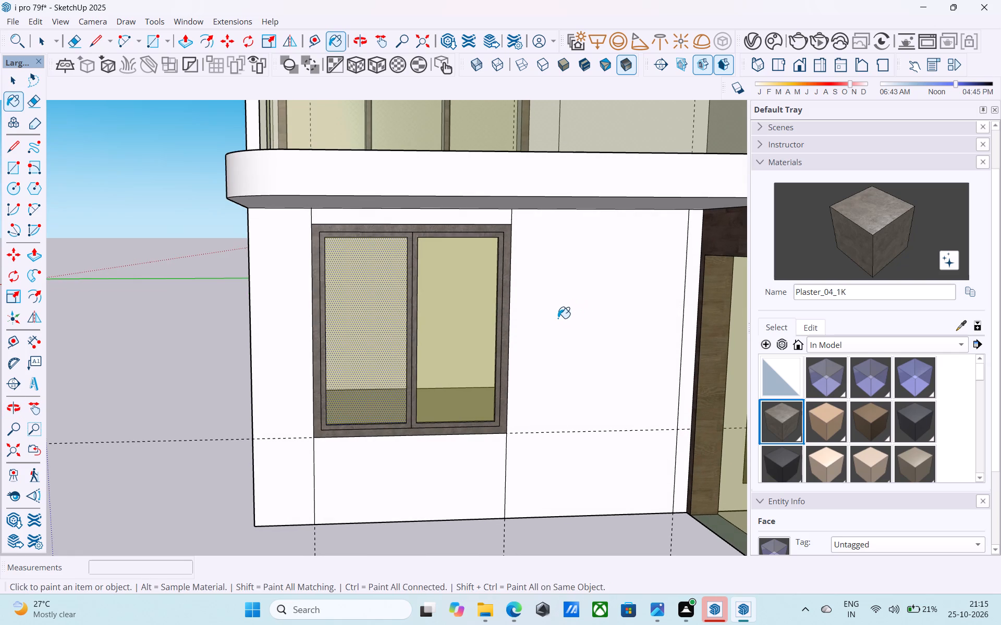
pyautogui.press('space')
pyautogui.scroll(1, 517, 212)
pyautogui.press('l')
pyautogui.scroll(3, 517, 212)
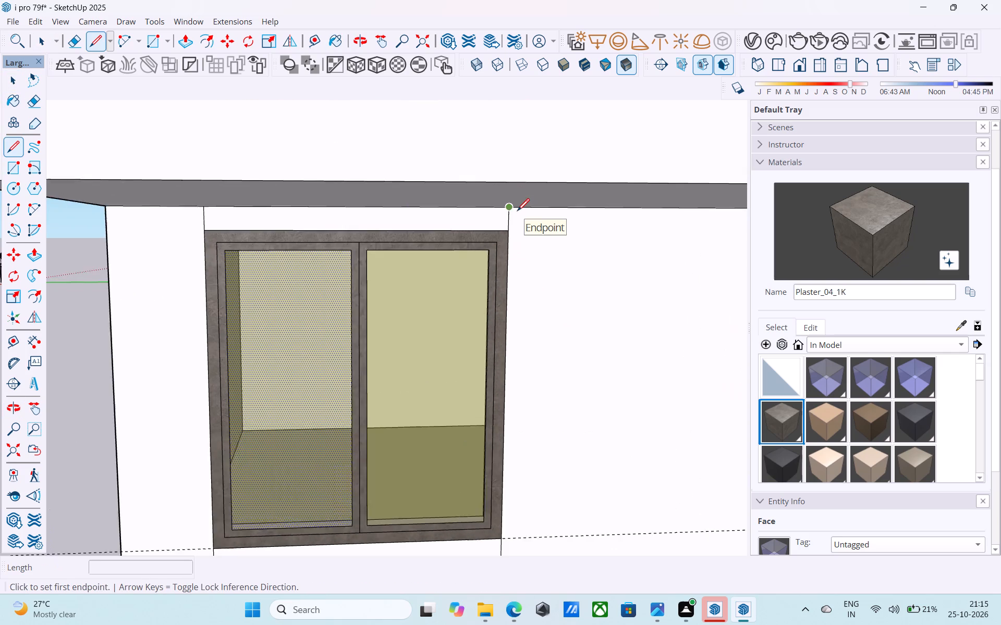
pyautogui.scroll(4, 517, 212)
pyautogui.click(505, 207)
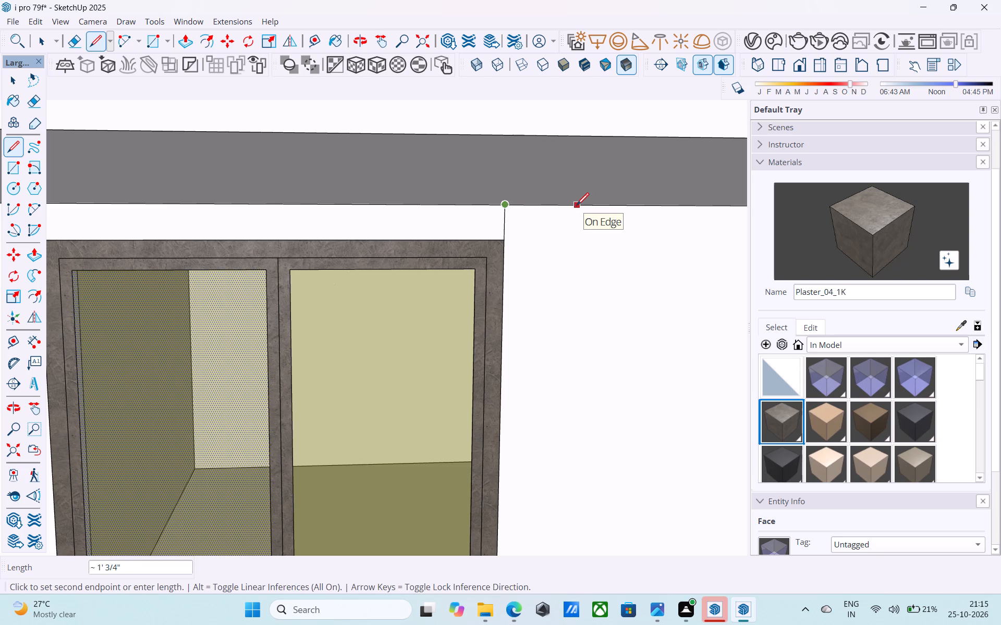
pyautogui.write("1'")
pyautogui.press('Return')
# Draw a vertical line from the end of the 1' line down to the base of the ground-floor wall.
pyautogui.click(573, 207)
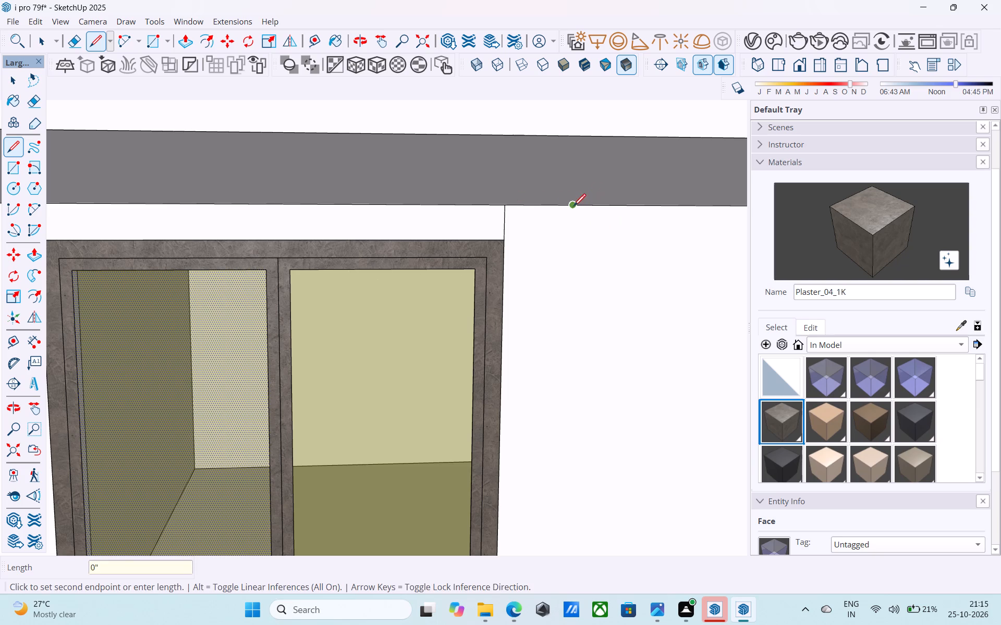
pyautogui.scroll(-10, 574, 207)
pyautogui.scroll(-2, 590, 428)
pyautogui.moveTo(587, 429); pyautogui.dragTo(602, 331, button='middle')
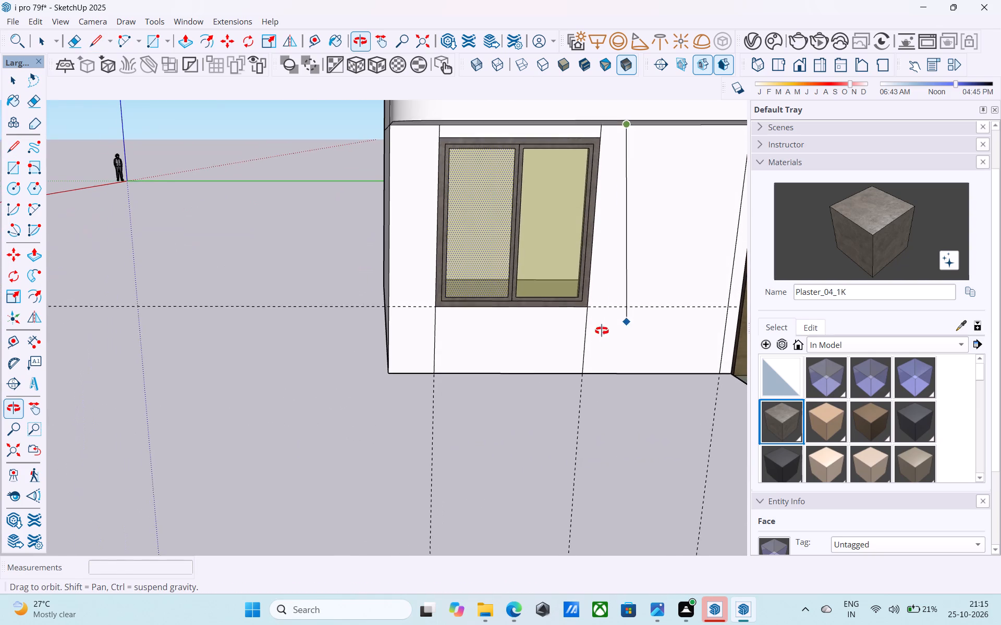
pyautogui.moveTo(602, 331); pyautogui.dragTo(602, 331, button='middle')
pyautogui.click(608, 373)
pyautogui.scroll(-4, 618, 348)
pyautogui.keyDown('shift'); pyautogui.moveTo(599, 349); pyautogui.dragTo(494, 348, button='middle'); pyautogui.keyUp('shift')
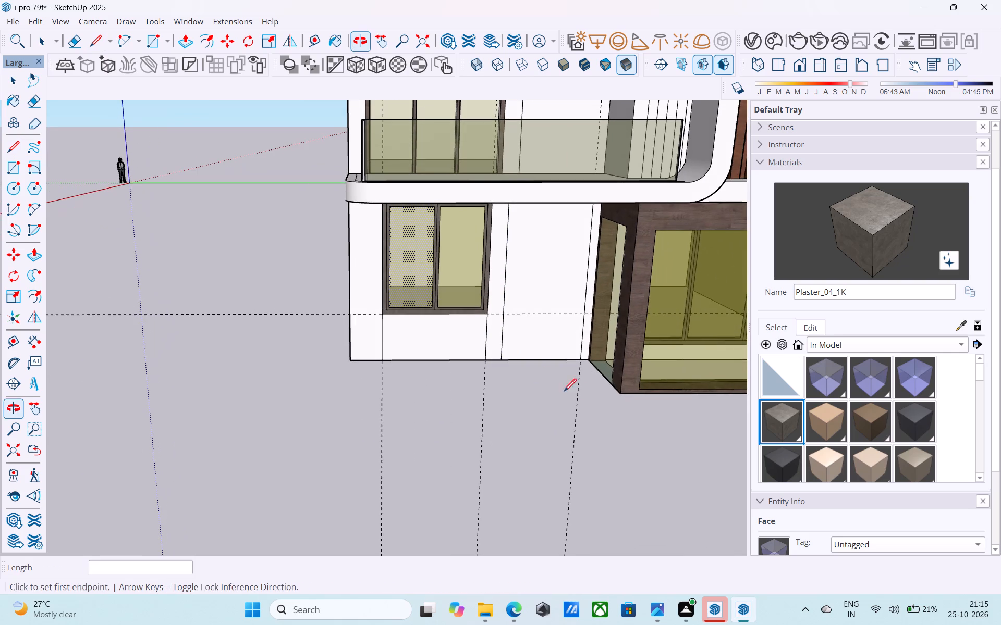
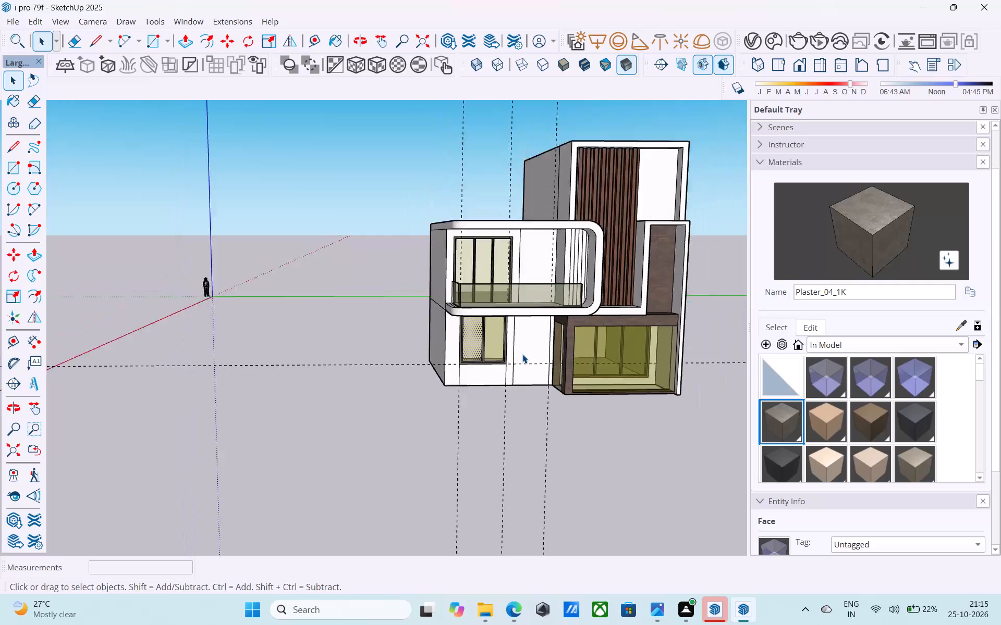
# Offset the outline of the balcony slab's underside inward by 3".
pyautogui.moveTo(522, 354); pyautogui.dragTo(596, 323, button='middle')
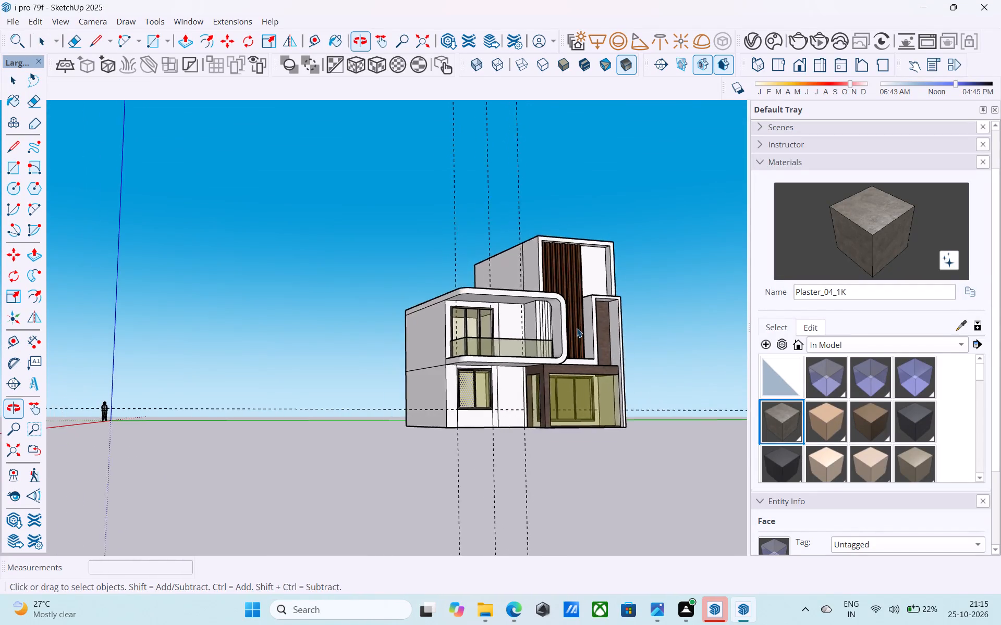
pyautogui.scroll(5, 577, 328)
pyautogui.keyDown('shift'); pyautogui.moveTo(528, 358); pyautogui.dragTo(586, 255, button='middle'); pyautogui.keyUp('shift')
pyautogui.scroll(7, 475, 354)
pyautogui.moveTo(428, 349); pyautogui.dragTo(493, 351, button='middle')
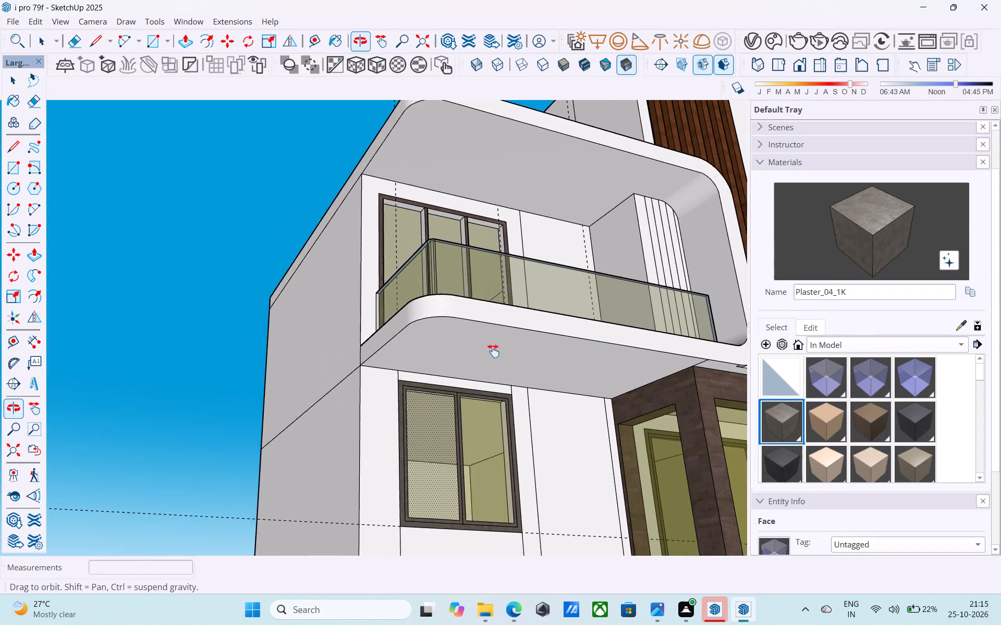
pyautogui.moveTo(493, 351); pyautogui.dragTo(517, 328, button='middle')
pyautogui.scroll(6, 482, 335)
pyautogui.click(475, 328)
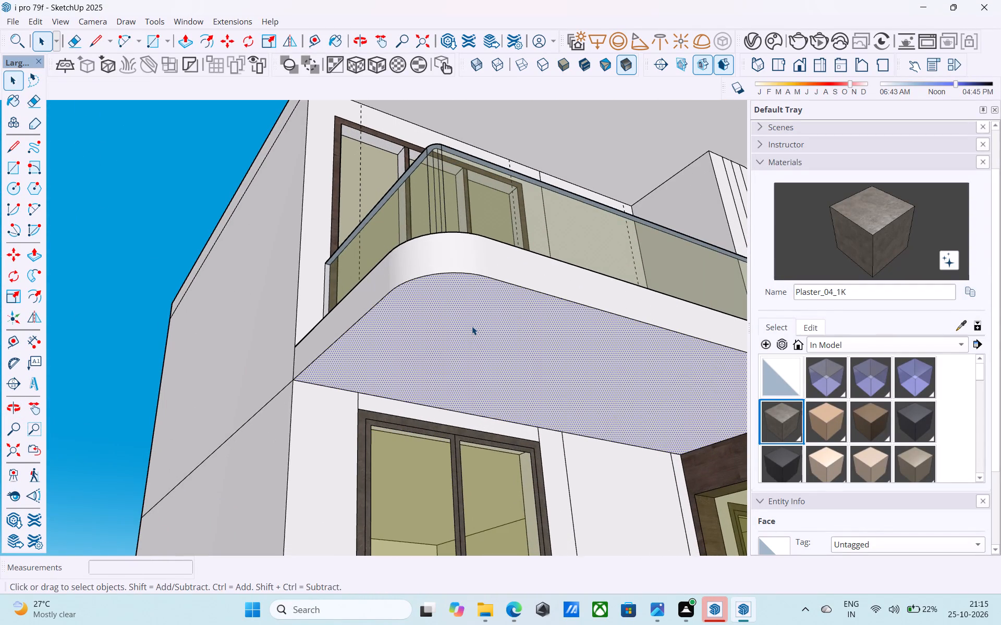
pyautogui.press('f')
pyautogui.click(472, 326)
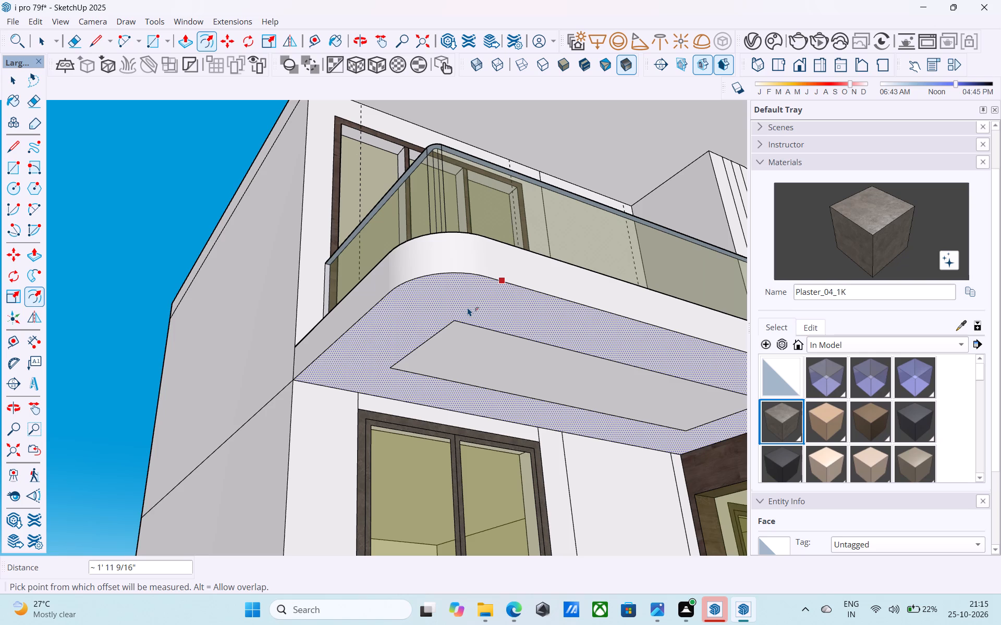
pyautogui.press('6')
pyautogui.hotkey('shift', '"')
pyautogui.press('Return')
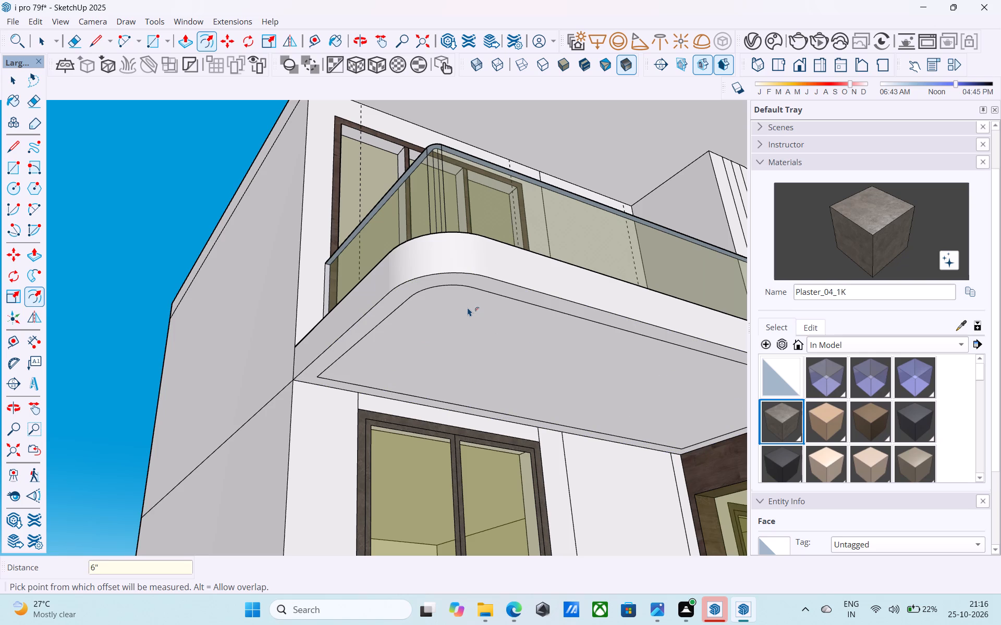
pyautogui.write('3"')
pyautogui.press('Return')
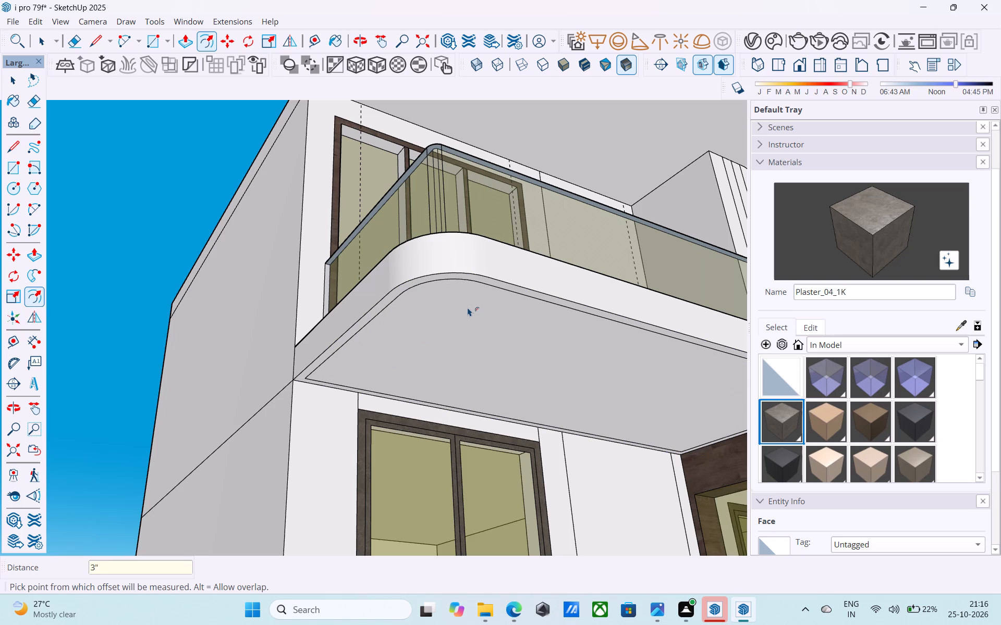
pyautogui.press('space')
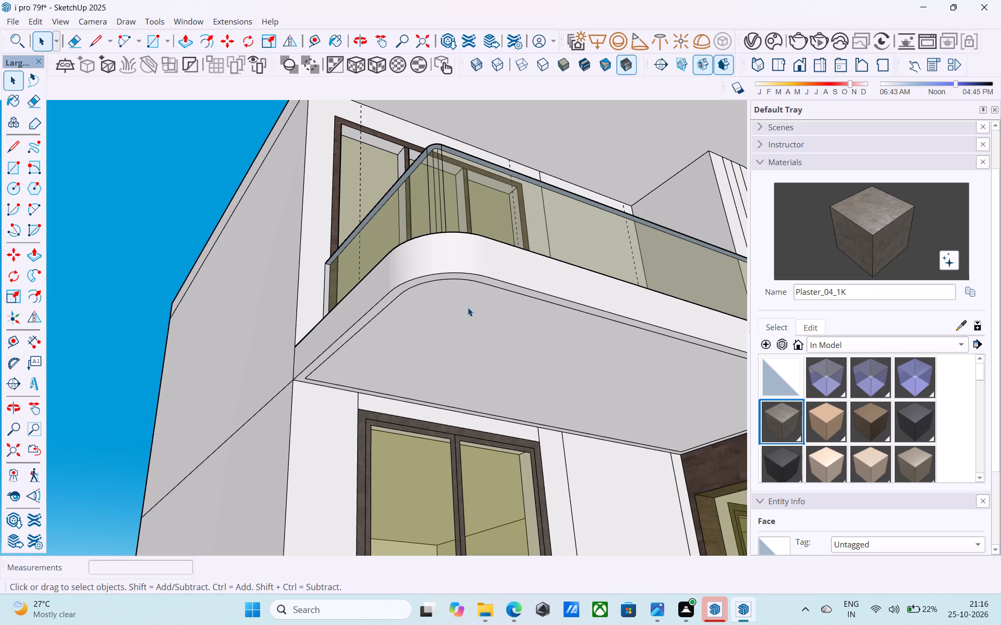
# Push/Pull the inner face of the balcony slab's underside downward by 3".
pyautogui.click(444, 325)
pyautogui.scroll(-7, 443, 324)
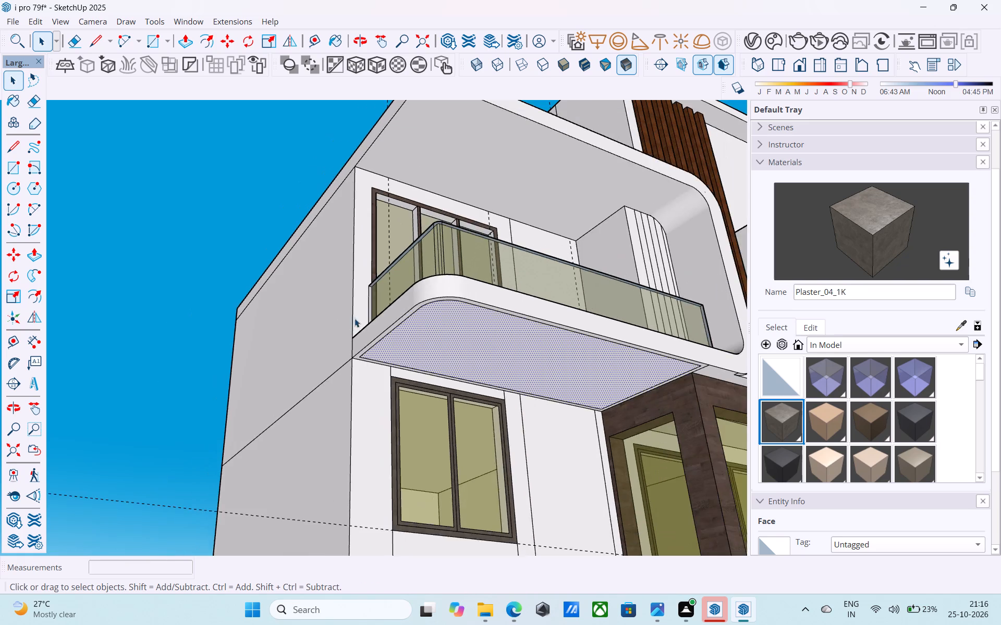
pyautogui.scroll(-4, 355, 318)
pyautogui.scroll(6, 431, 340)
pyautogui.click(421, 329)
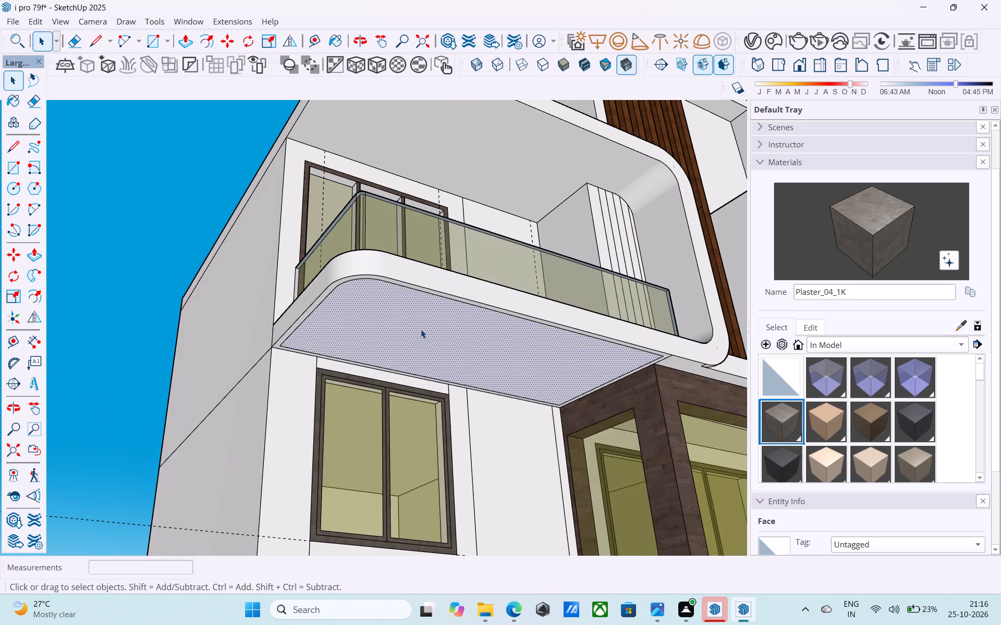
pyautogui.press('p')
pyautogui.click(421, 329)
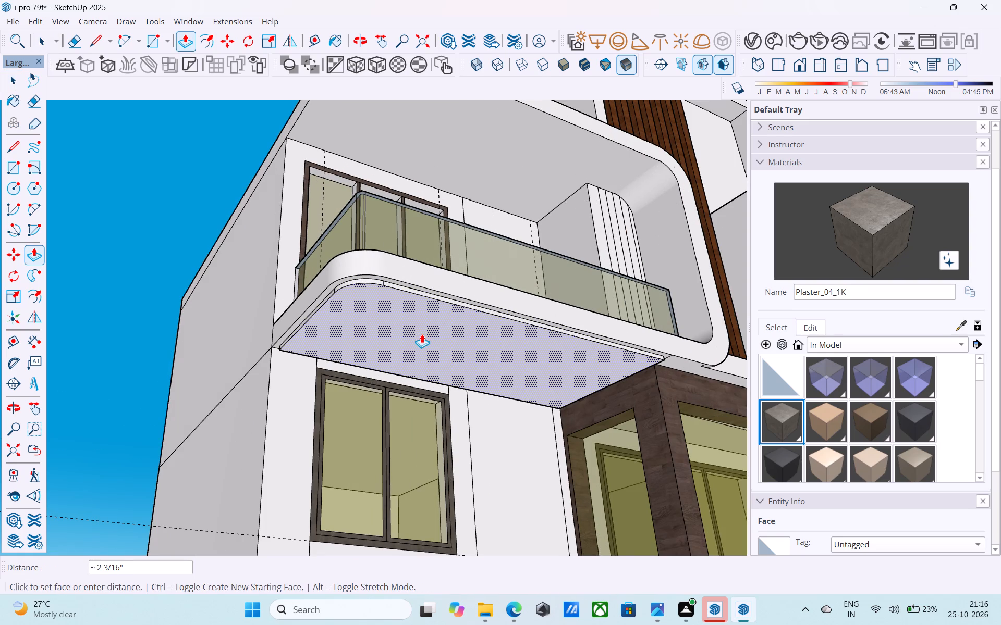
pyautogui.write('3"')
pyautogui.press('Return')
pyautogui.press('space')
# Hide the two short vertical edges at the rounded corner of the raised panel beneath the balcony.
pyautogui.moveTo(406, 288); pyautogui.dragTo(406, 294, button='middle')
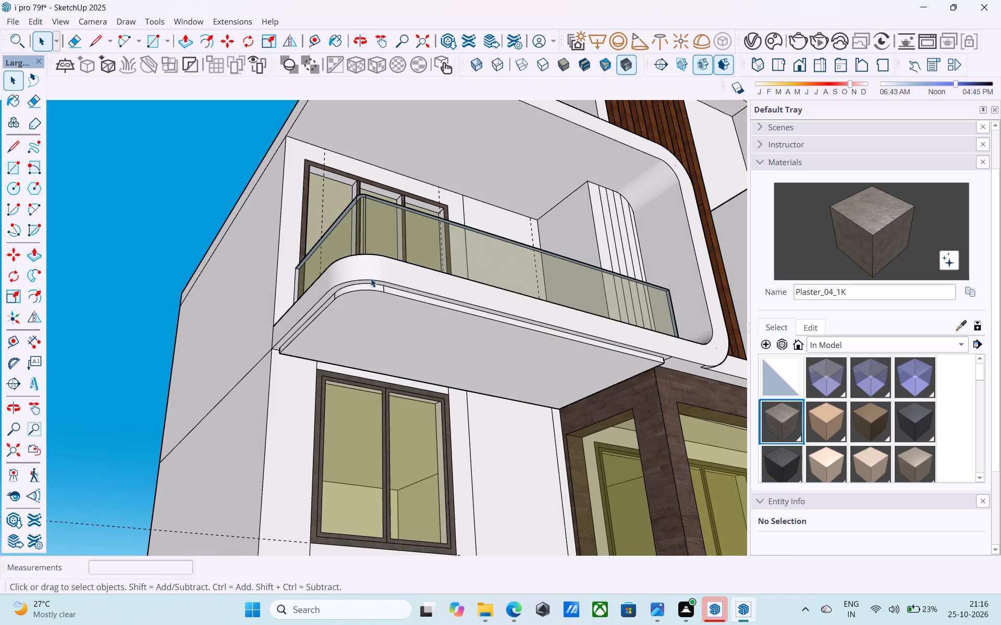
pyautogui.moveTo(371, 277); pyautogui.dragTo(468, 333, button='middle')
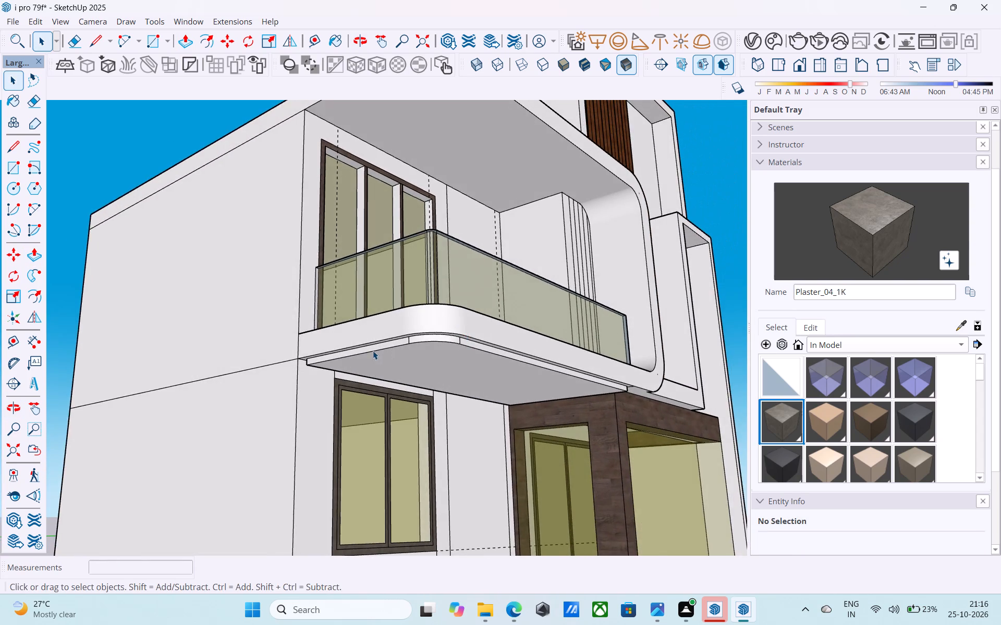
pyautogui.scroll(12, 373, 351)
pyautogui.click(441, 336)
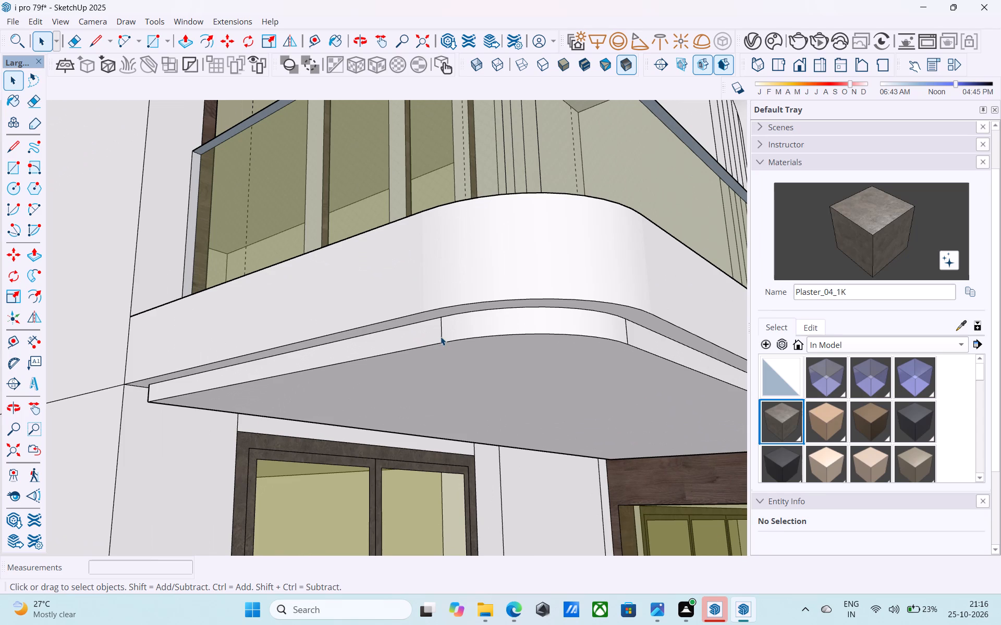
pyautogui.rightClick(441, 336)
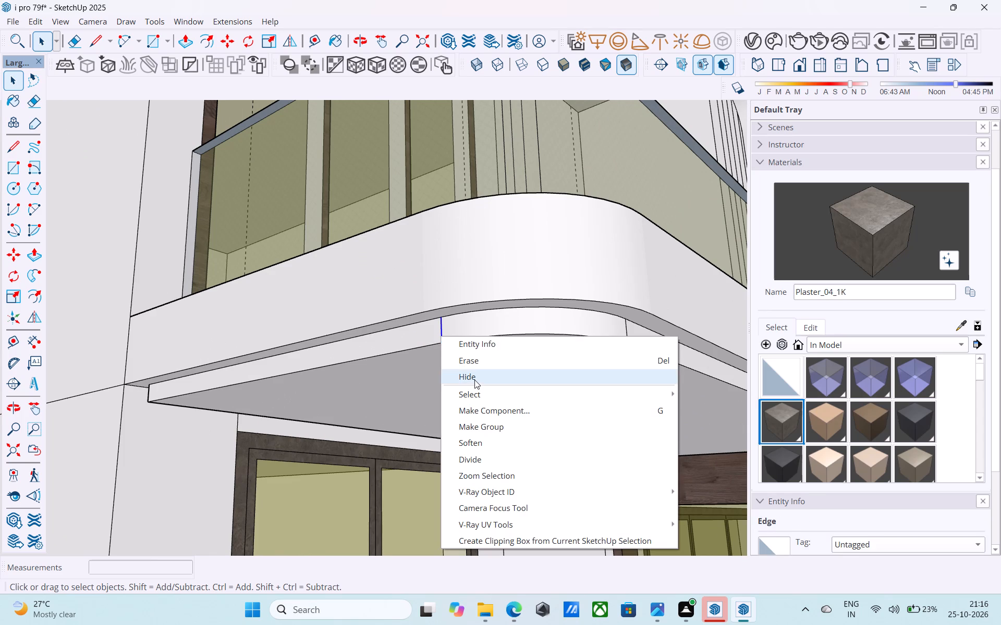
pyautogui.click(473, 380)
pyautogui.click(627, 333)
pyautogui.rightClick(627, 333)
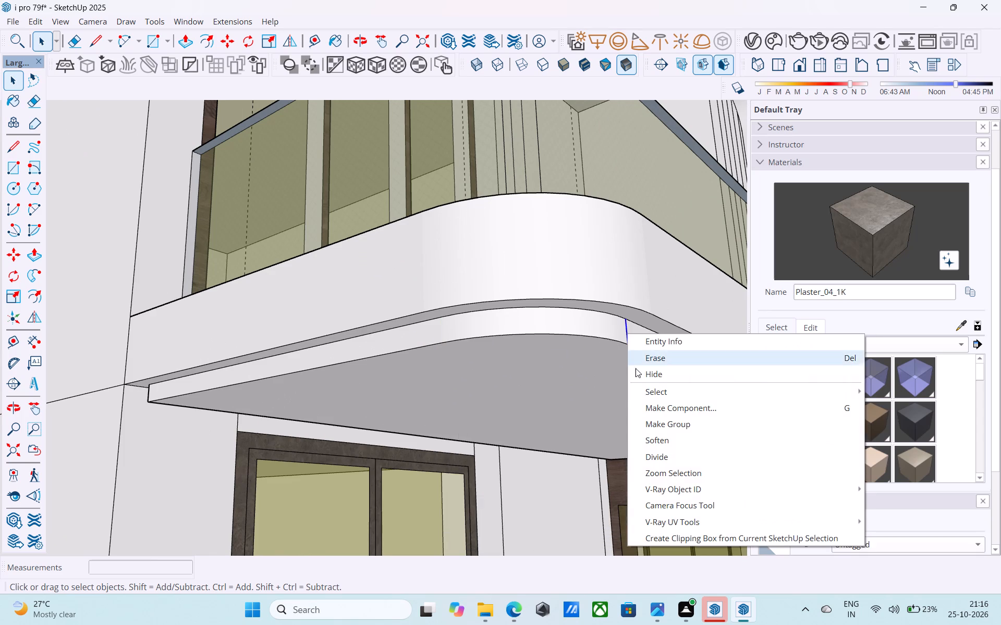
pyautogui.click(649, 375)
# Offset the outline of the roof overhang's underside above the balcony inward by 3".
pyautogui.scroll(-10, 436, 344)
pyautogui.moveTo(448, 355); pyautogui.dragTo(304, 364, button='middle')
pyautogui.middleClick(304, 364)
pyautogui.scroll(-5, 295, 357)
pyautogui.moveTo(300, 361); pyautogui.dragTo(418, 365, button='middle')
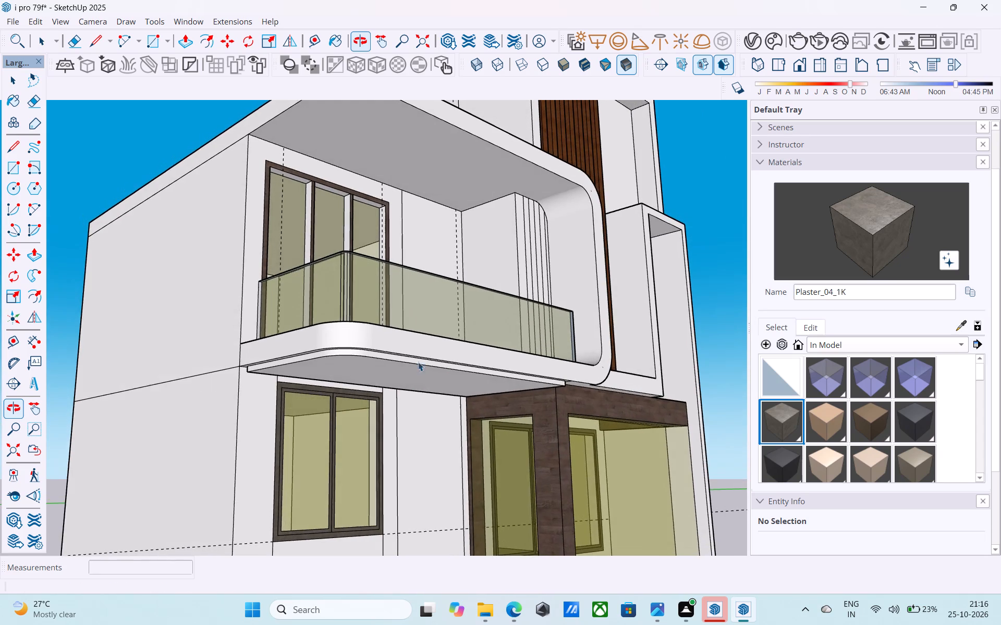
pyautogui.scroll(3, 382, 215)
pyautogui.scroll(-5, 380, 220)
pyautogui.moveTo(381, 227); pyautogui.dragTo(394, 312, button='middle')
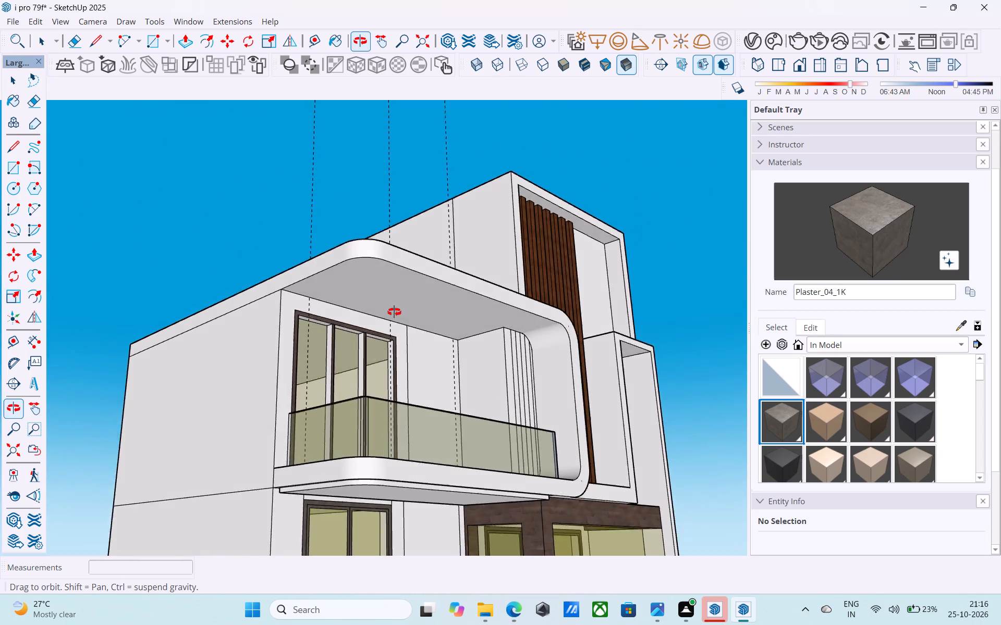
pyautogui.moveTo(394, 312); pyautogui.dragTo(395, 310, button='middle')
pyautogui.scroll(5, 400, 306)
pyautogui.click(395, 279)
pyautogui.keyDown('shift'); pyautogui.moveTo(394, 276); pyautogui.dragTo(369, 314, button='middle'); pyautogui.keyUp('shift')
pyautogui.middleClick(369, 314)
pyautogui.press('f')
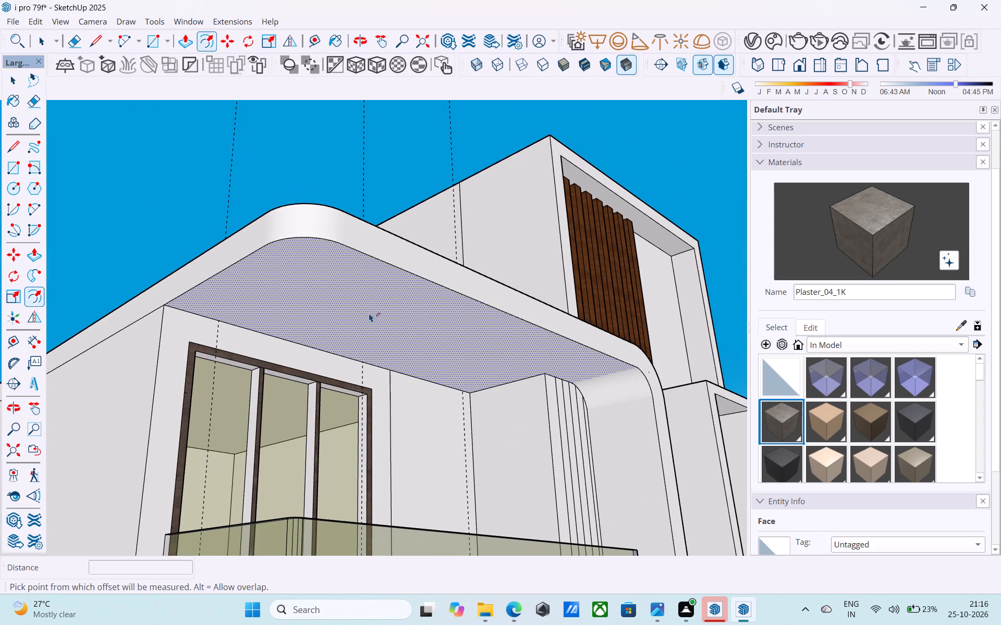
pyautogui.click(369, 313)
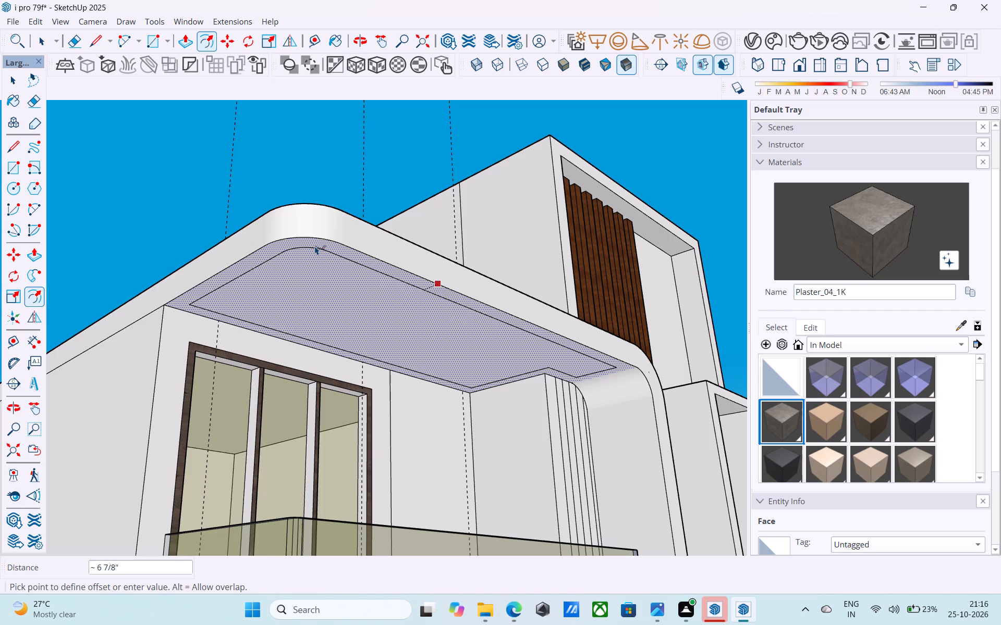
pyautogui.write('3"')
pyautogui.press('Return')
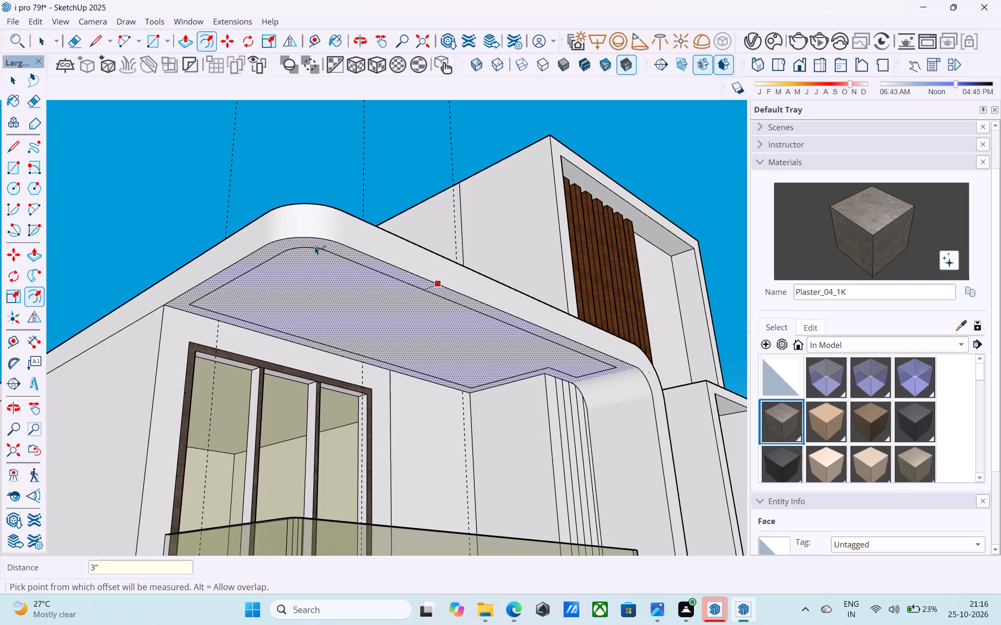
pyautogui.press('space')
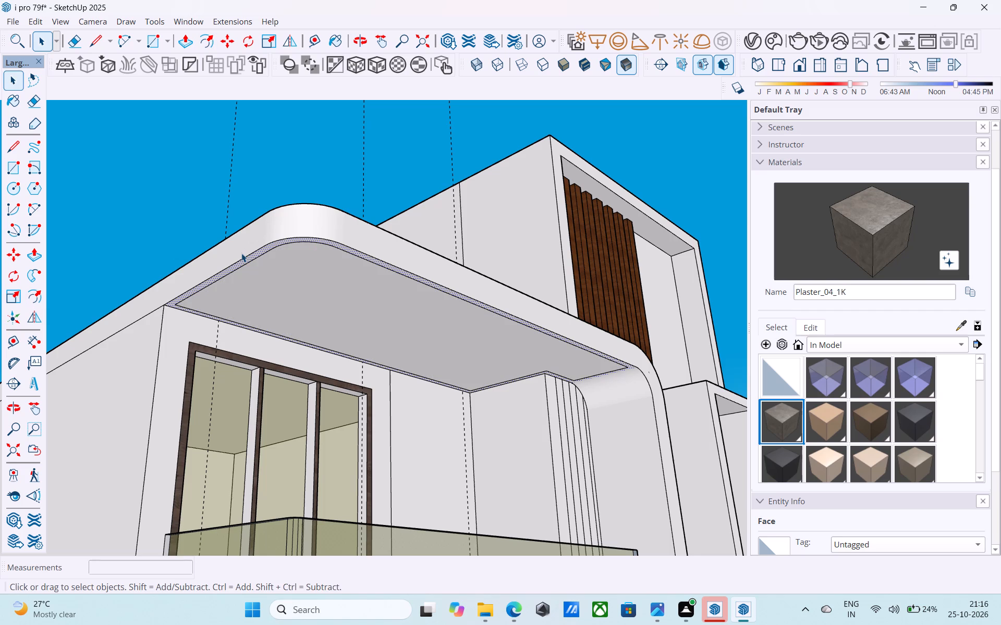
# Push/Pull the inner face of the roof overhang's underside downward by 3".
pyautogui.scroll(-2, 241, 253)
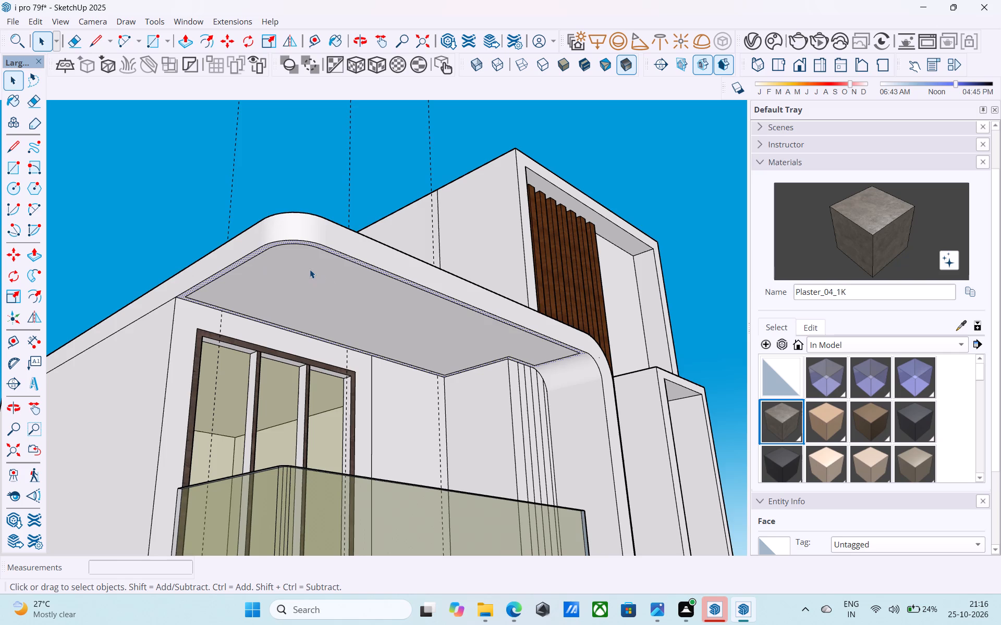
pyautogui.click(310, 269)
pyautogui.scroll(3, 310, 269)
pyautogui.press('p')
pyautogui.click(310, 269)
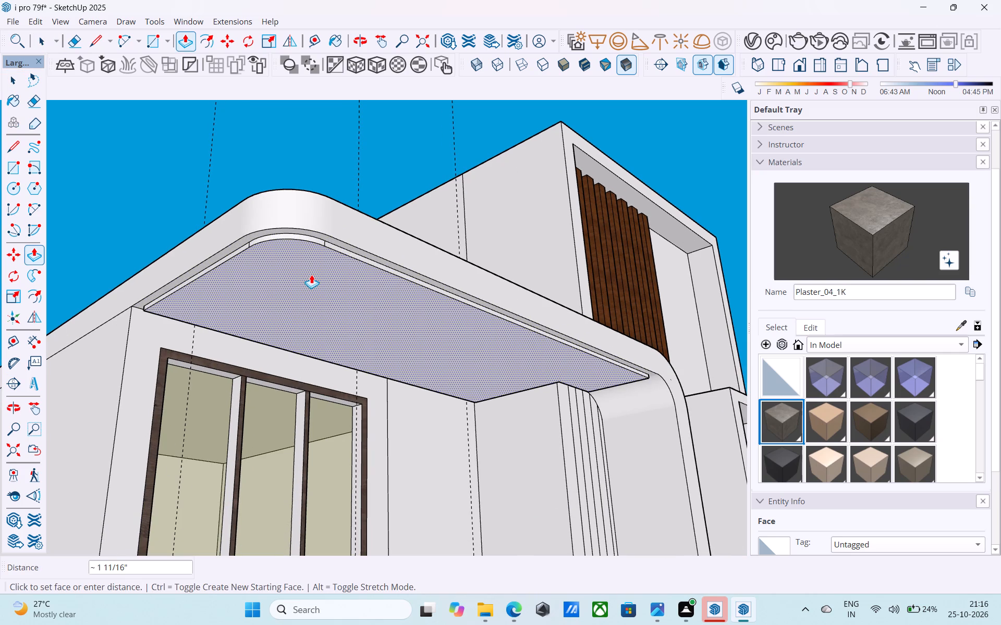
pyautogui.press('3')
pyautogui.hotkey('shift', '"')
pyautogui.press('Return')
pyautogui.press('space')
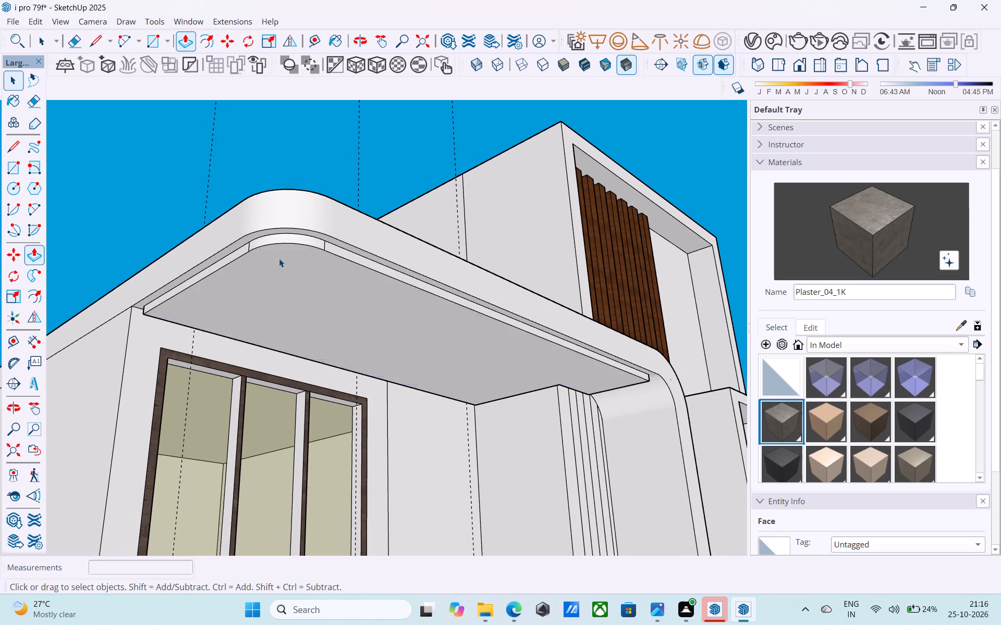
# Hide the two short vertical edges at the rounded corner of the panel beneath the roof overhang.
pyautogui.scroll(7, 252, 248)
pyautogui.click(246, 244)
pyautogui.rightClick(246, 244)
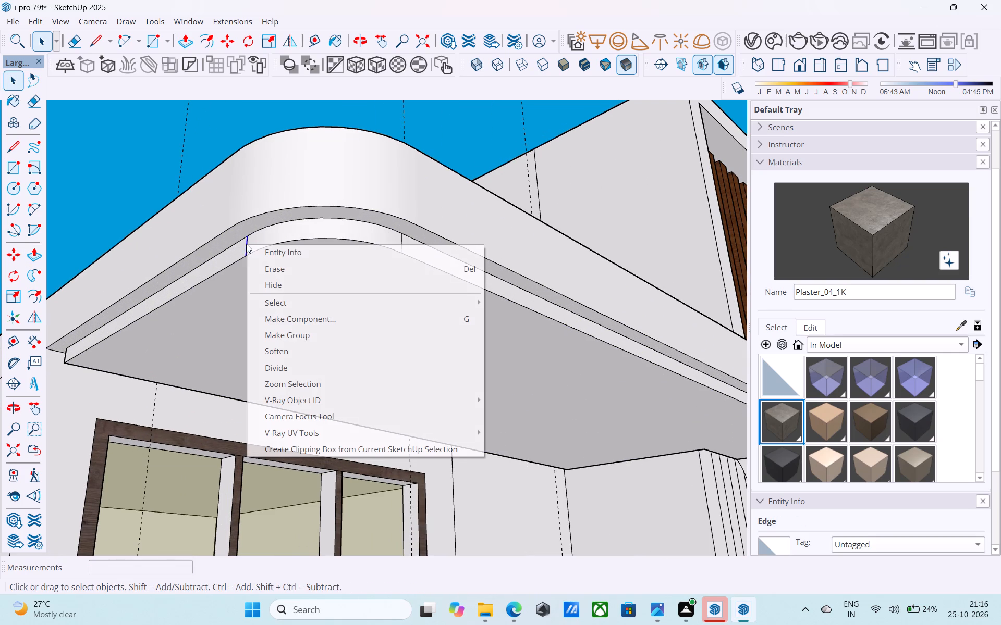
pyautogui.click(265, 280)
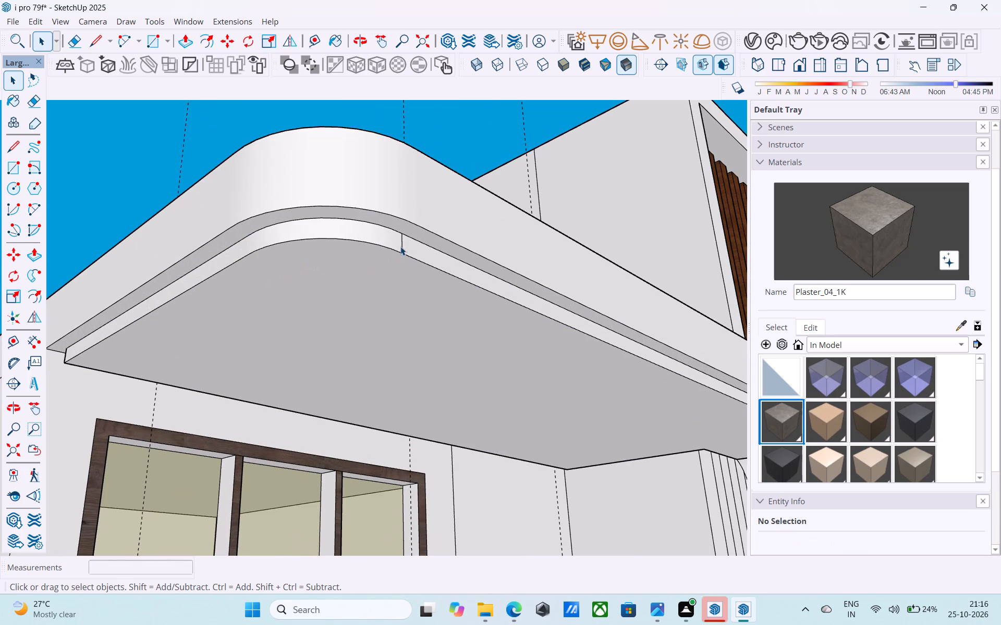
pyautogui.click(400, 245)
pyautogui.rightClick(400, 245)
pyautogui.click(404, 239)
pyautogui.click(401, 240)
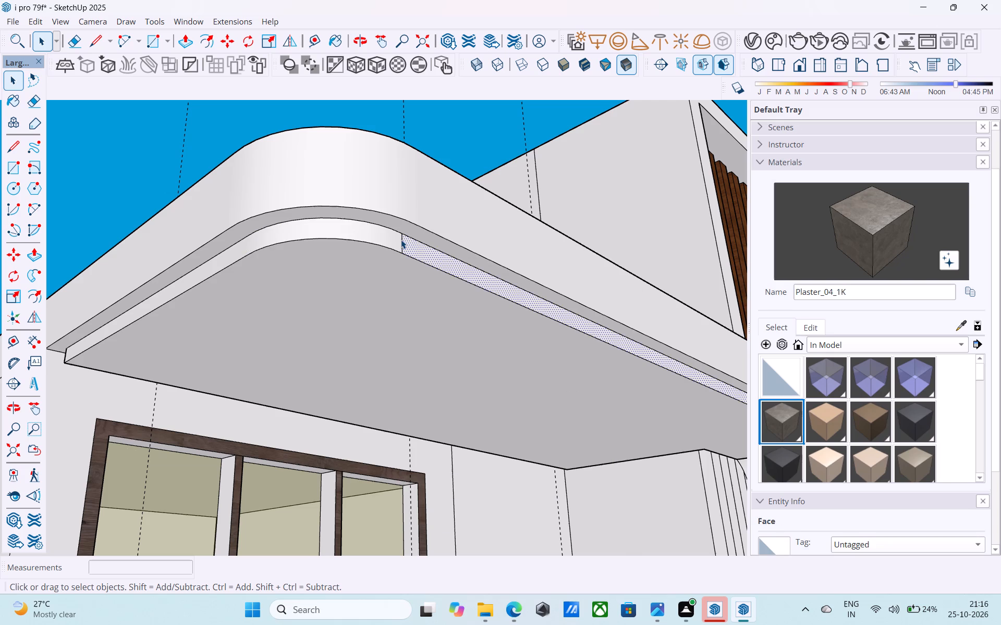
pyautogui.rightClick(401, 240)
pyautogui.click(416, 275)
# Examine the house's front and side, including the stepped undersides of the balcony and roof overhang.
pyautogui.scroll(-6, 398, 265)
pyautogui.moveTo(393, 265); pyautogui.dragTo(380, 293, button='middle')
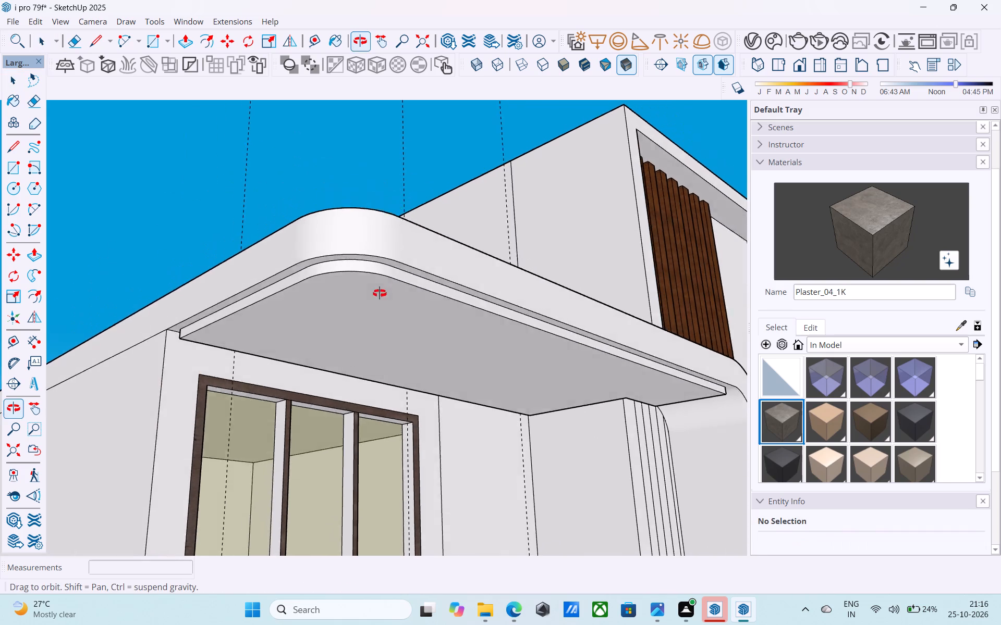
pyautogui.moveTo(380, 293); pyautogui.dragTo(419, 317, button='middle')
pyautogui.middleClick(419, 317)
pyautogui.scroll(-11, 368, 261)
pyautogui.moveTo(367, 263); pyautogui.dragTo(361, 343, button='middle')
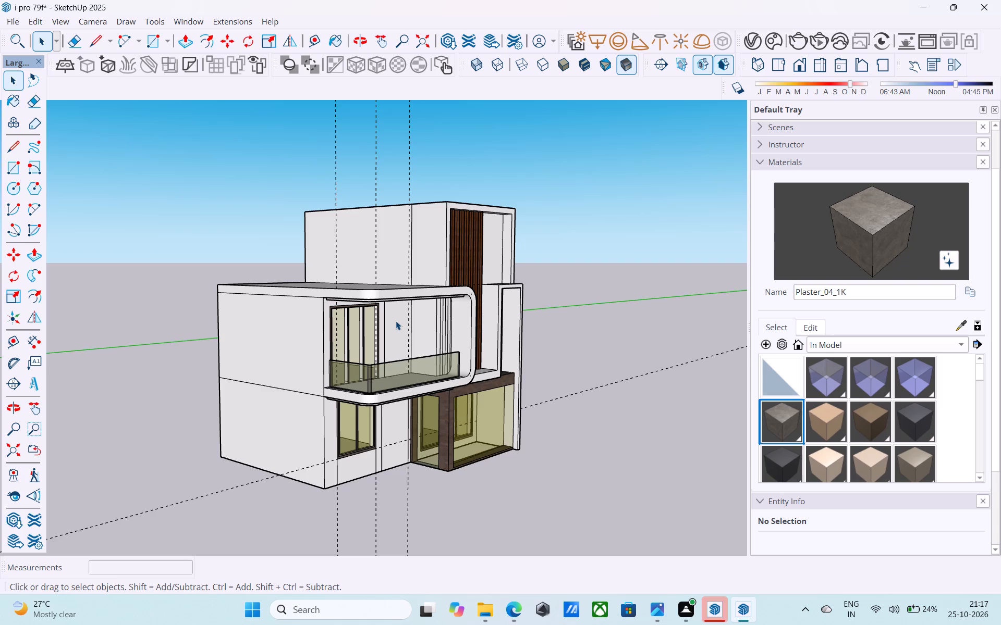
pyautogui.scroll(-3, 396, 321)
pyautogui.moveTo(396, 321); pyautogui.dragTo(381, 273, button='middle')
pyautogui.scroll(3, 398, 273)
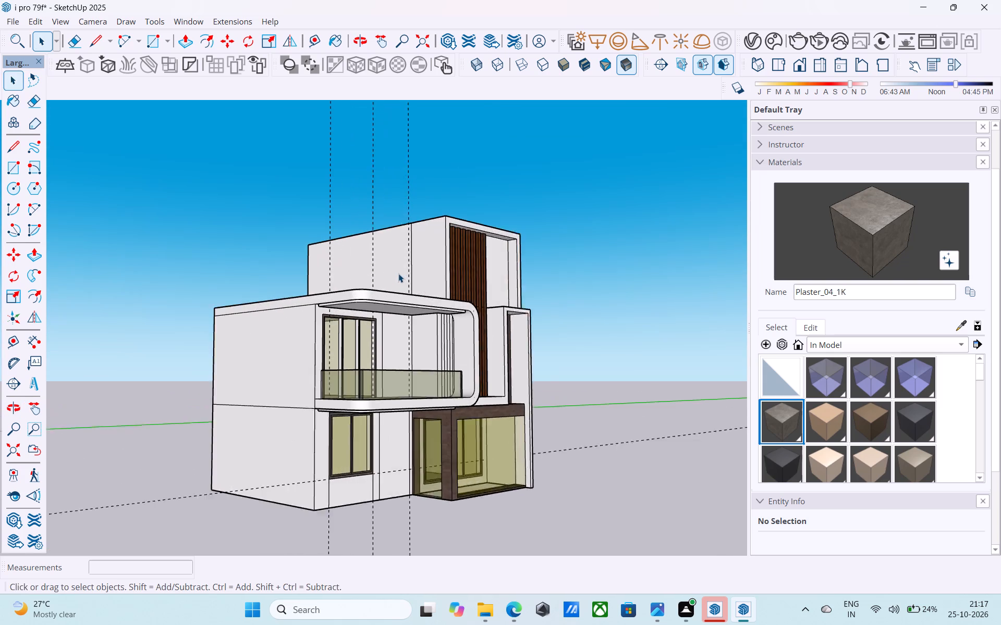
pyautogui.scroll(1, 398, 273)
pyautogui.scroll(-1, 399, 275)
pyautogui.moveTo(404, 283); pyautogui.dragTo(325, 282, button='middle')
pyautogui.scroll(3, 330, 282)
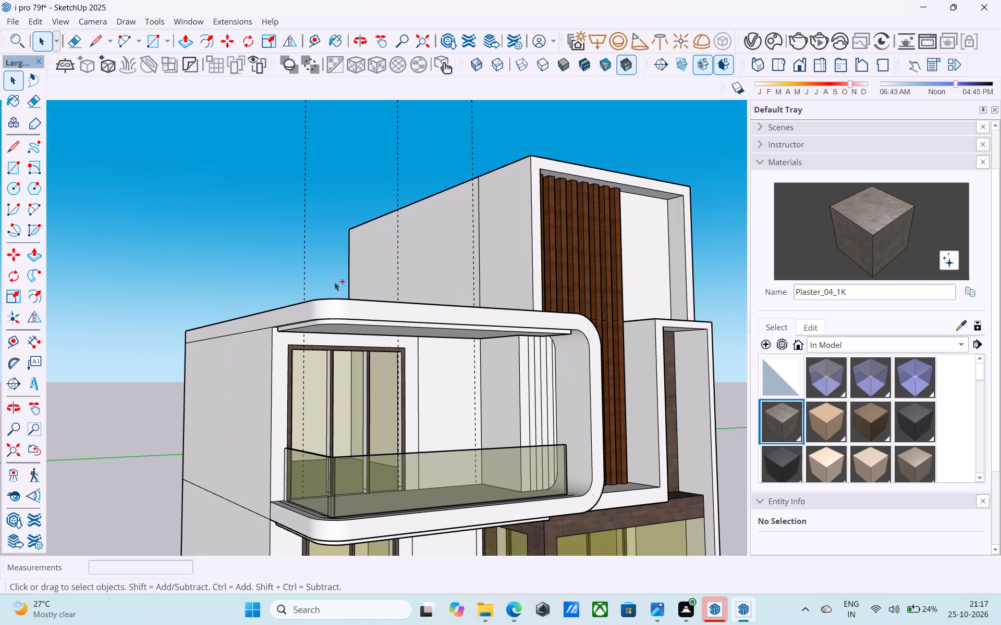
# Save the house model.
pyautogui.hotkey('ctrl', 's')
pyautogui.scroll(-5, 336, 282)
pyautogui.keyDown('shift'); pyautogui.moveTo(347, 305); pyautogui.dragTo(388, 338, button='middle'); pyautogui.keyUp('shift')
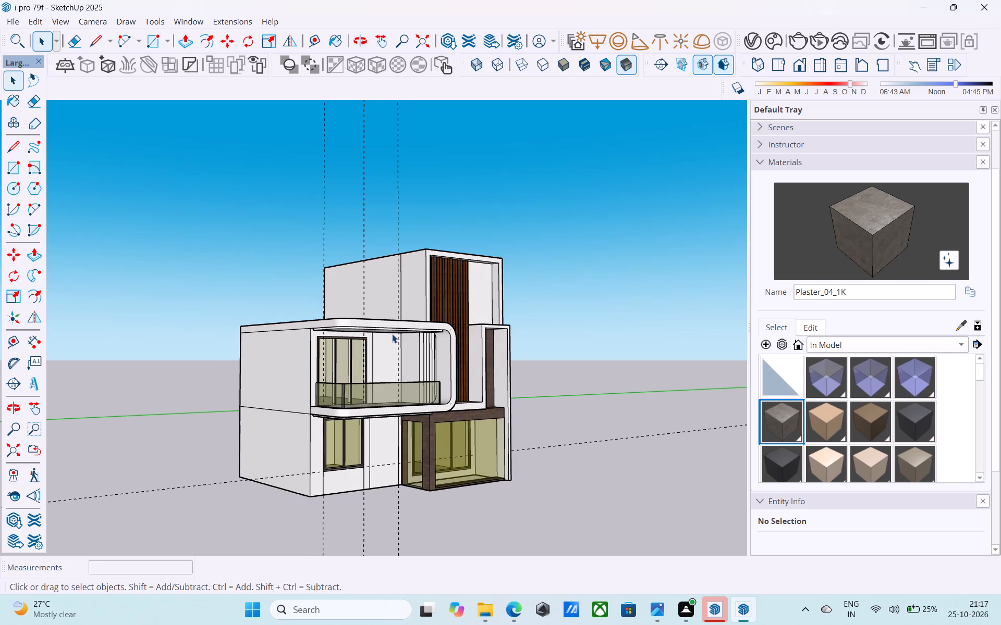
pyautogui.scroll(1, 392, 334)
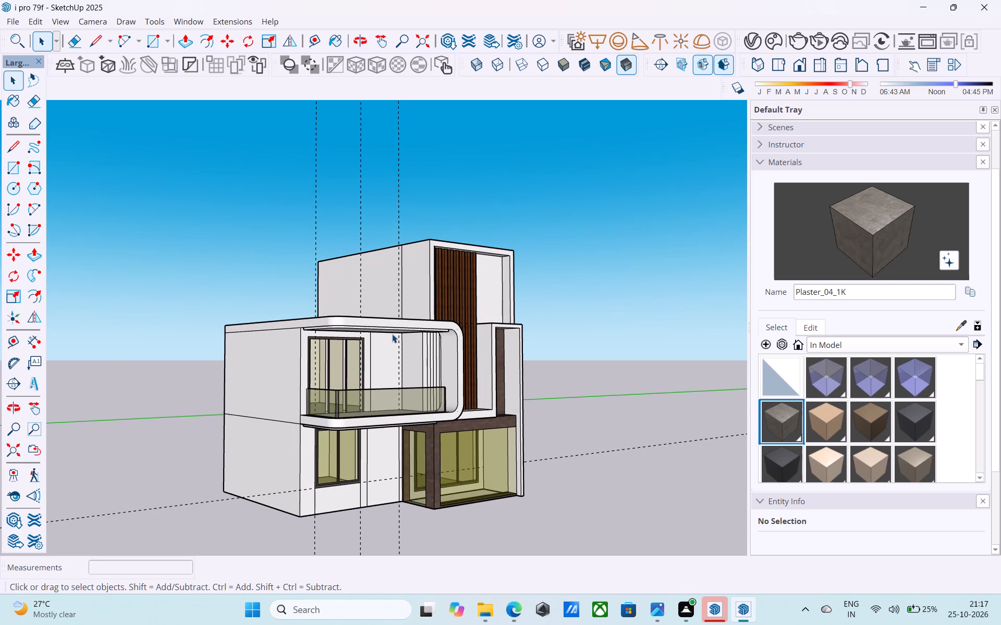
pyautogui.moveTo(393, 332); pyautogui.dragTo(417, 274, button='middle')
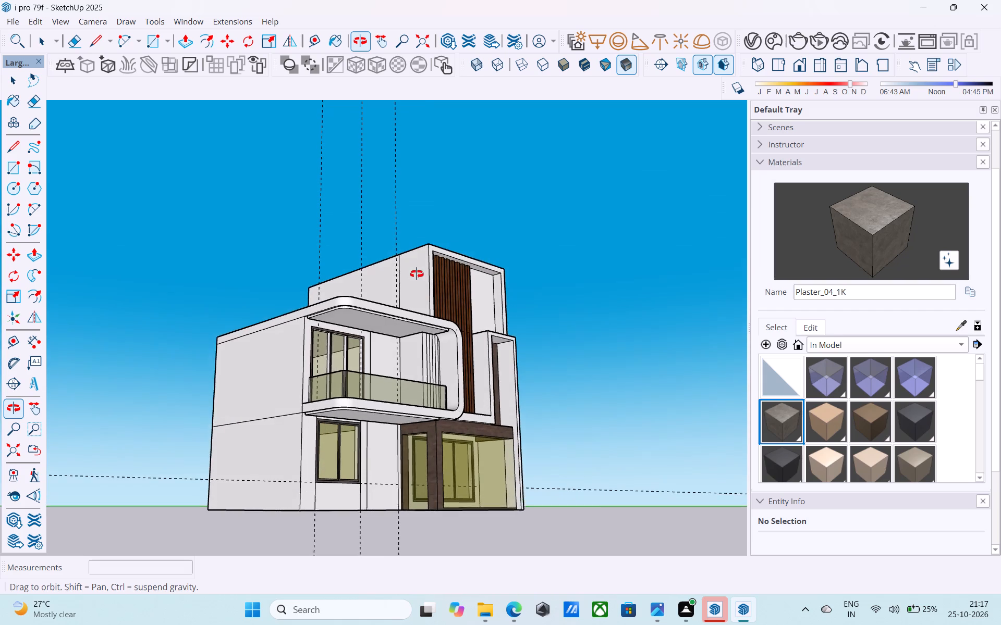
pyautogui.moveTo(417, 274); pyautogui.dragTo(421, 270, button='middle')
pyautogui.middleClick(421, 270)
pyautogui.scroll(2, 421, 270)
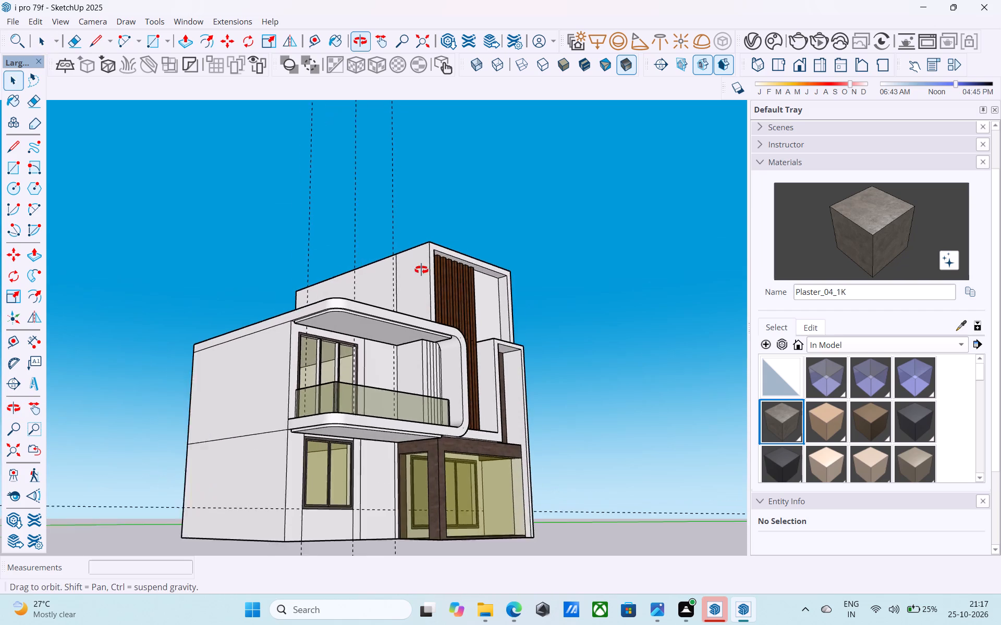
# Paint the stepped panel beneath the roof overhang with Wood_Veneer_15_1K, covering its underside and its rounded, front and side edge faces.
pyautogui.scroll(2, 421, 270)
pyautogui.scroll(-5, 409, 273)
pyautogui.moveTo(361, 329); pyautogui.dragTo(270, 299, button='middle')
pyautogui.scroll(4, 322, 342)
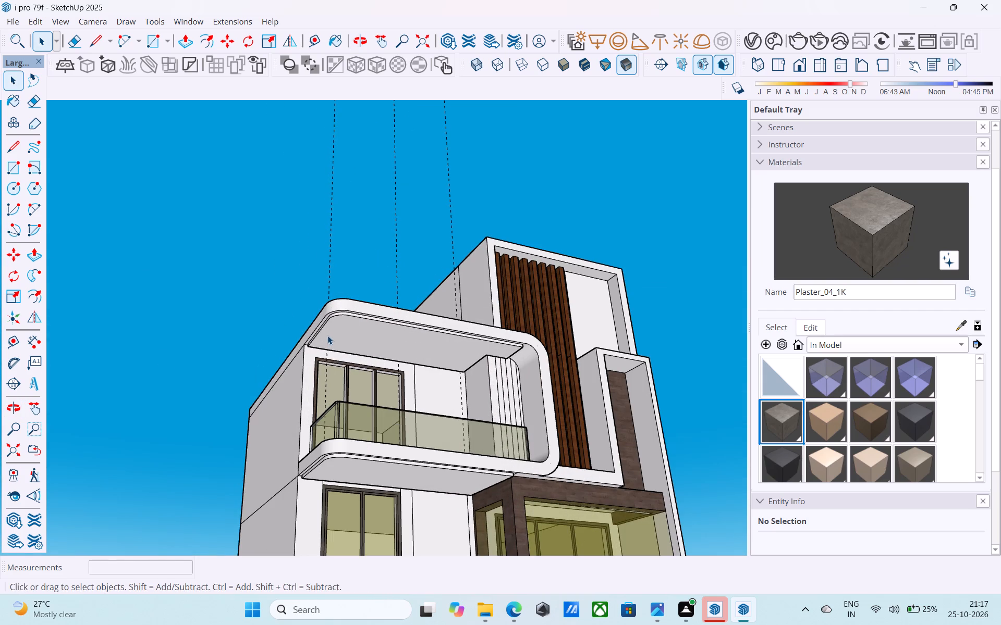
pyautogui.moveTo(351, 307); pyautogui.dragTo(423, 312, button='middle')
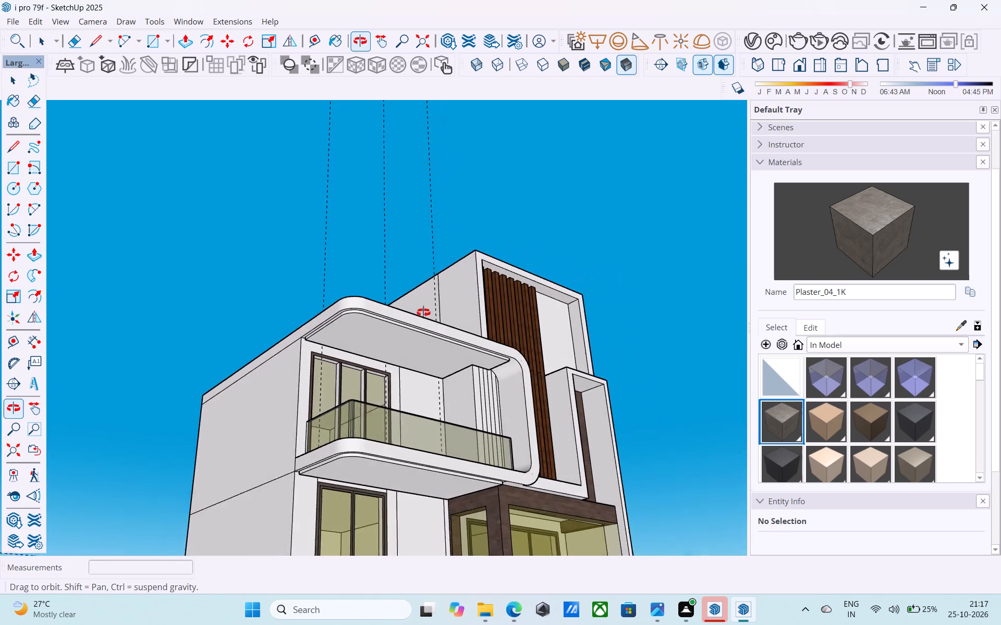
pyautogui.moveTo(423, 312); pyautogui.dragTo(433, 322, button='middle')
pyautogui.scroll(1, 435, 323)
pyautogui.scroll(-4, 849, 410)
pyautogui.scroll(1, 849, 410)
pyautogui.scroll(-7, 849, 410)
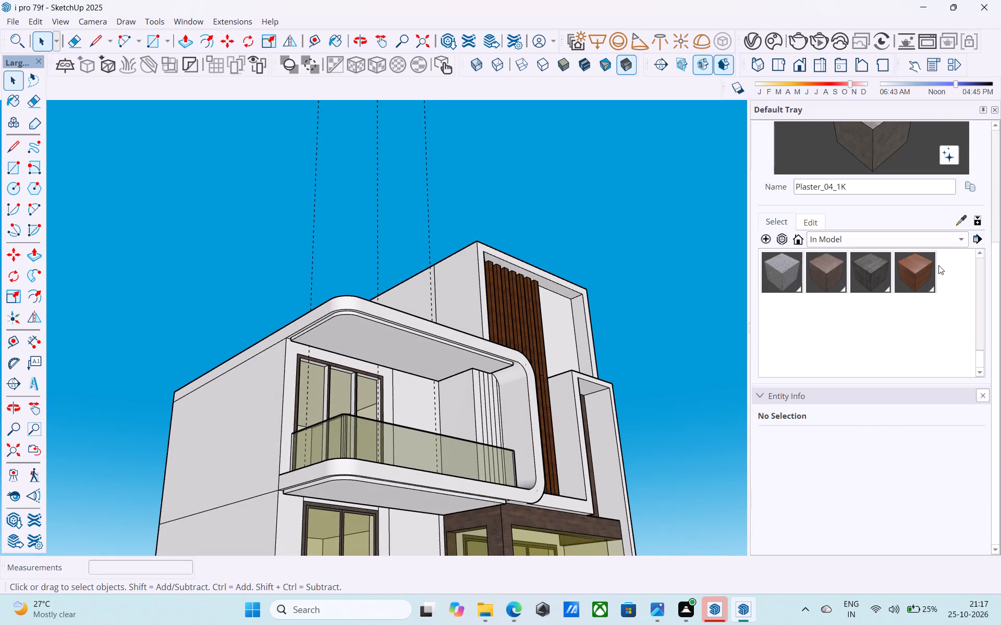
pyautogui.click(915, 276)
pyautogui.scroll(9, 375, 354)
pyautogui.click(343, 309)
pyautogui.scroll(9, 307, 282)
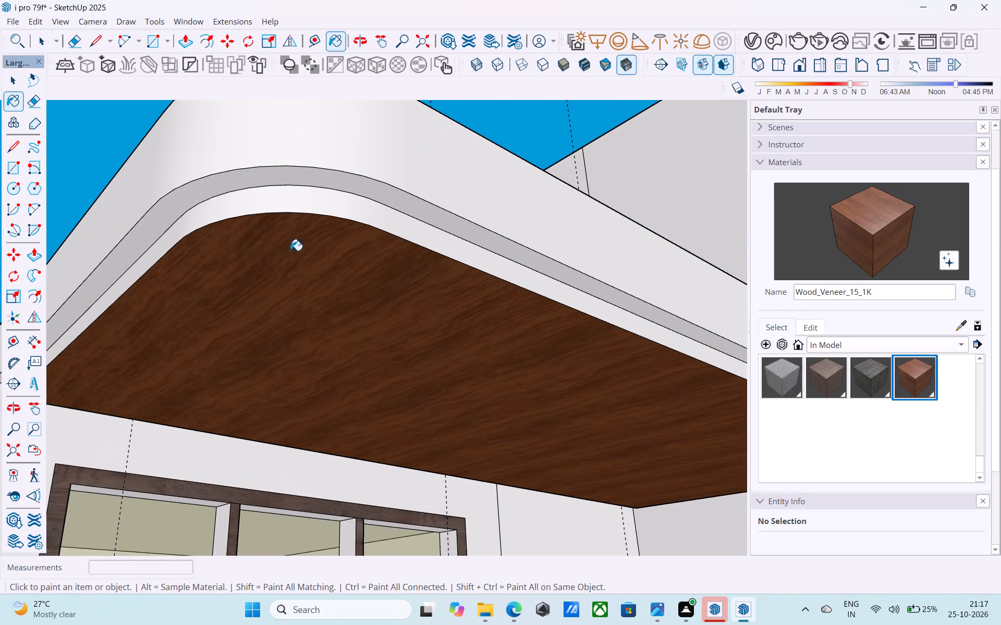
pyautogui.click(286, 199)
pyautogui.click(400, 231)
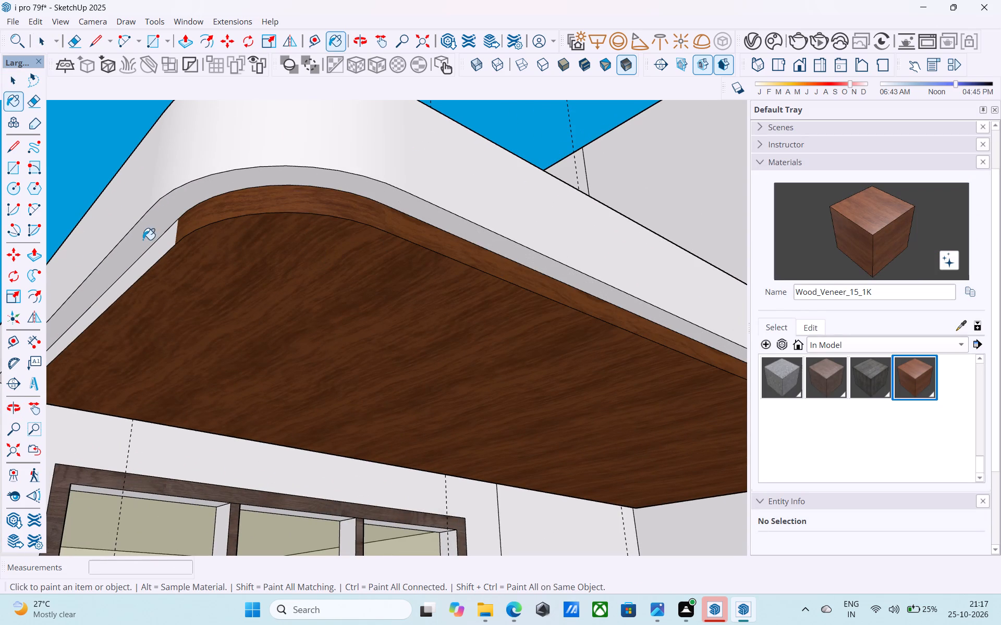
pyautogui.click(155, 254)
# Examine the wood-finished overhang panel against the whole front facade, from eye level and from below.
pyautogui.scroll(-13, 241, 265)
pyautogui.moveTo(376, 285); pyautogui.dragTo(504, 250, button='middle')
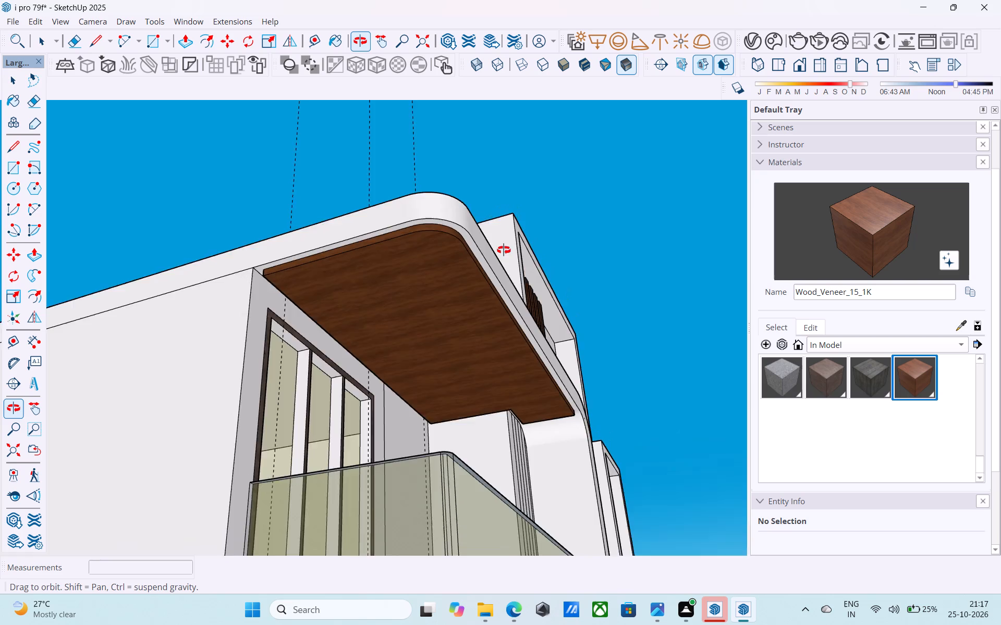
pyautogui.moveTo(504, 250); pyautogui.dragTo(303, 299, button='middle')
pyautogui.scroll(-7, 303, 299)
pyautogui.moveTo(305, 315); pyautogui.dragTo(287, 399, button='middle')
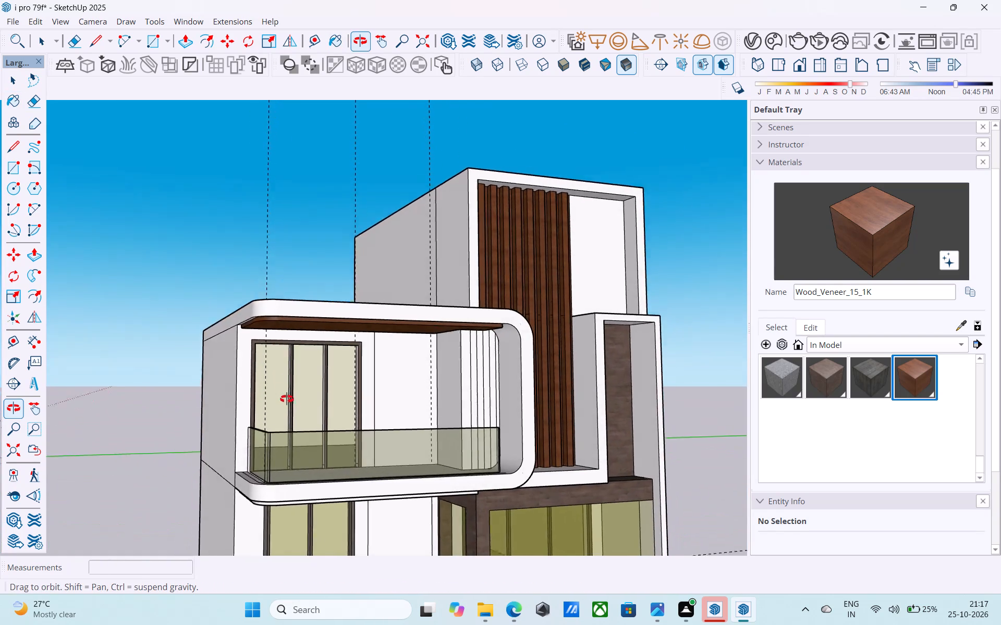
pyautogui.moveTo(287, 399); pyautogui.dragTo(292, 413, button='middle')
pyautogui.scroll(1, 294, 409)
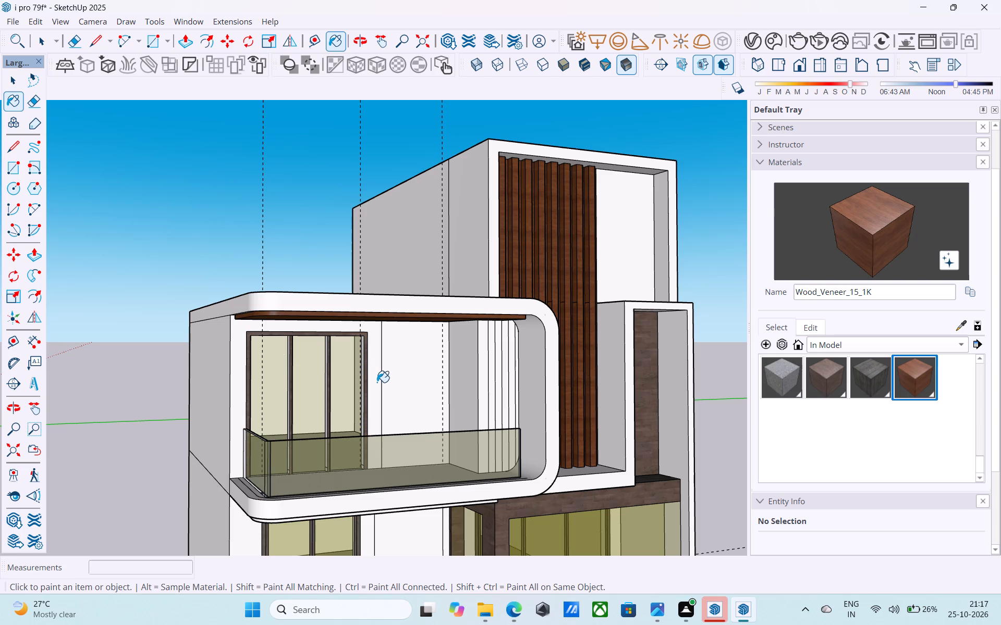
pyautogui.scroll(-2, 377, 382)
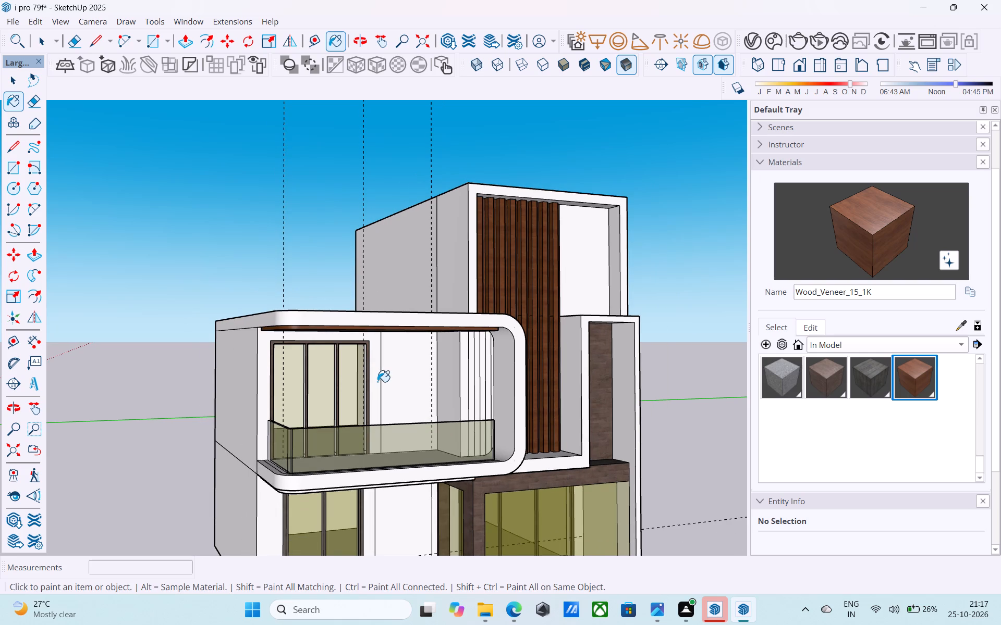
pyautogui.scroll(-1, 377, 382)
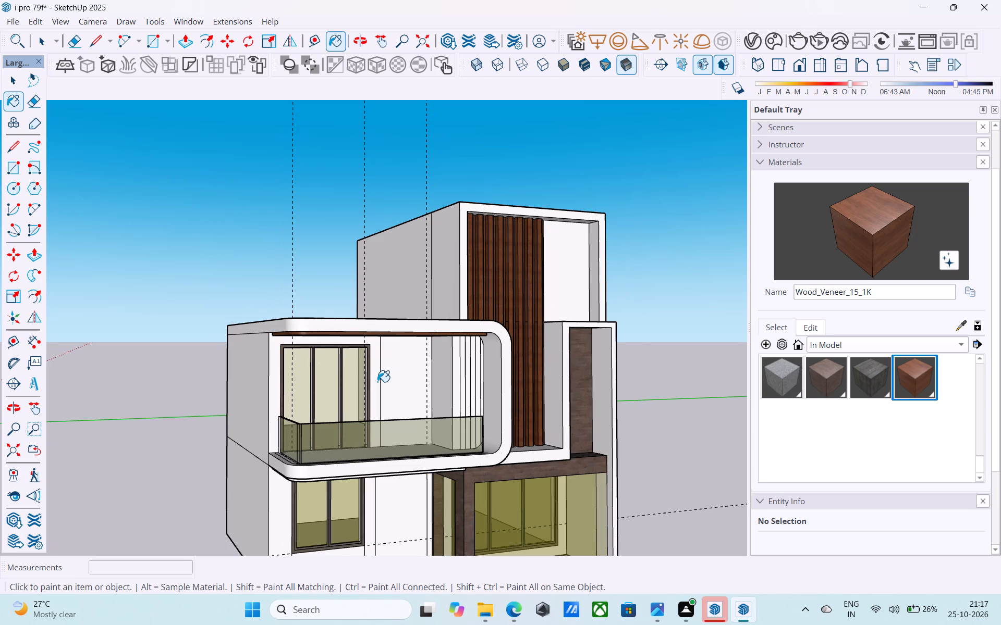
pyautogui.scroll(-3, 377, 382)
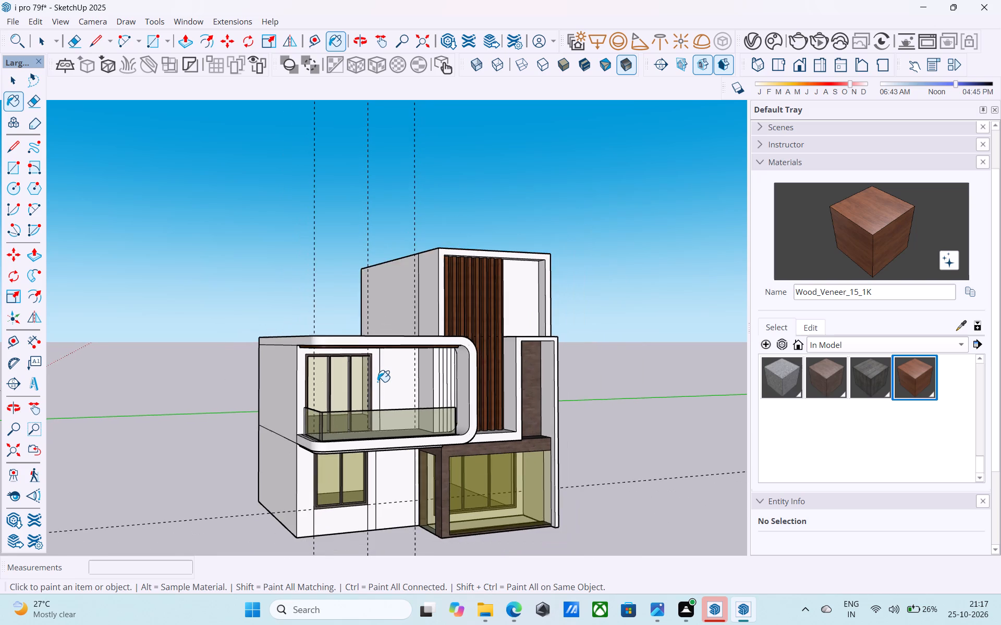
pyautogui.scroll(-4, 377, 382)
pyautogui.moveTo(377, 382); pyautogui.dragTo(368, 315, button='middle')
pyautogui.scroll(6, 365, 337)
pyautogui.scroll(-5, 355, 347)
pyautogui.moveTo(356, 355); pyautogui.dragTo(395, 309, button='middle')
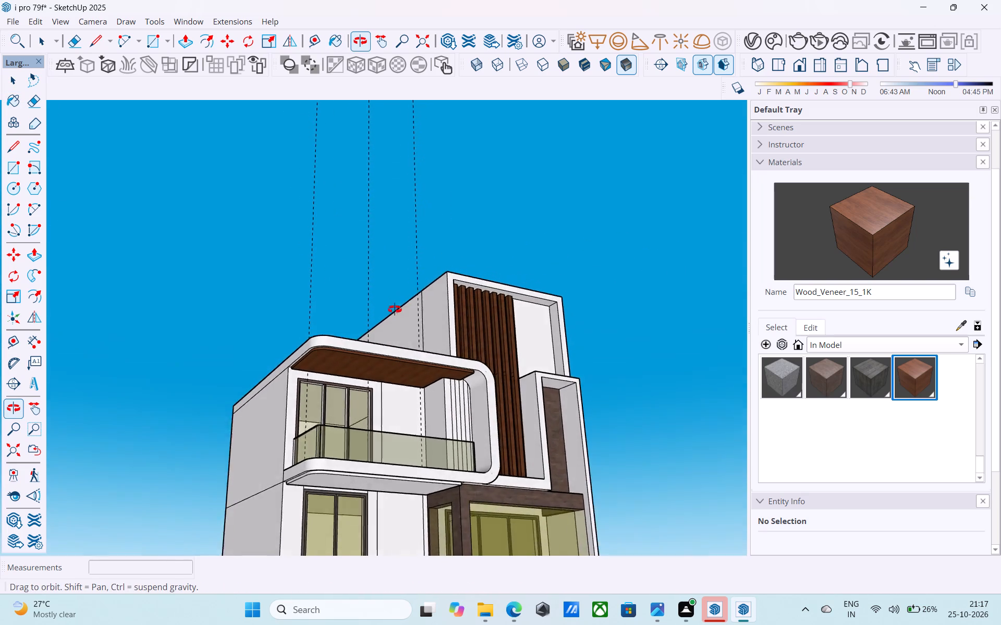
pyautogui.moveTo(395, 309); pyautogui.dragTo(434, 276, button='middle')
# Examine the roof overhang's underside up close and the house's side and upper volume from several angles.
pyautogui.scroll(13, 362, 314)
pyautogui.moveTo(327, 366); pyautogui.dragTo(415, 335, button='middle')
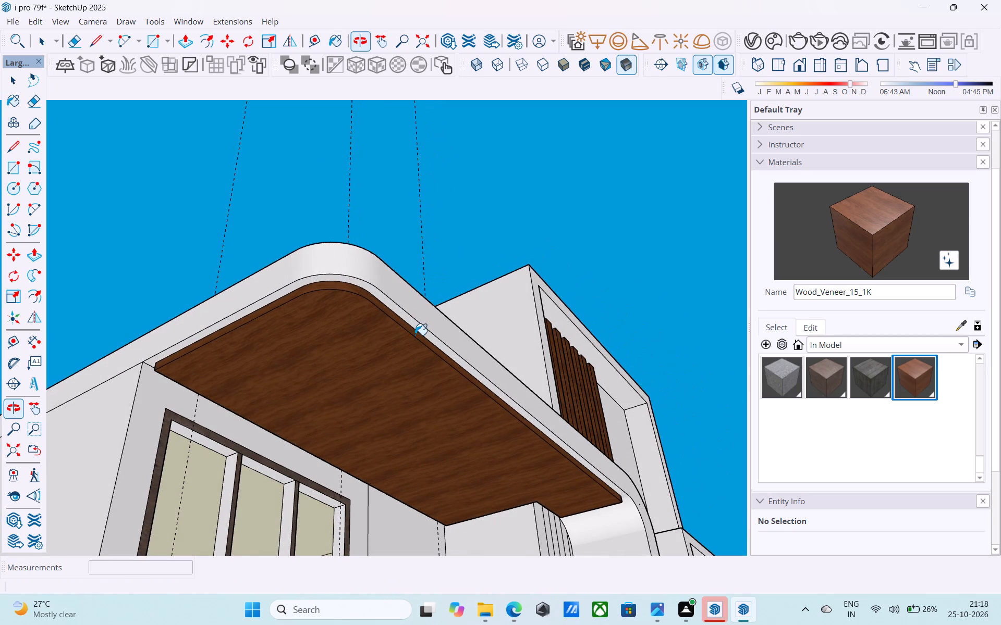
pyautogui.scroll(-2, 417, 334)
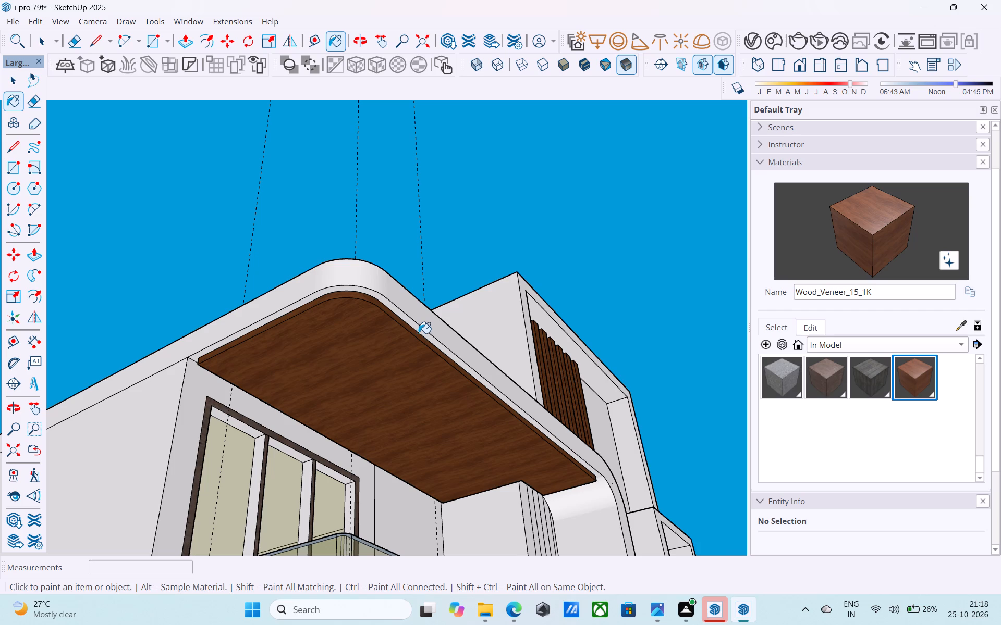
pyautogui.scroll(-5, 419, 333)
pyautogui.moveTo(419, 333); pyautogui.dragTo(399, 394, button='middle')
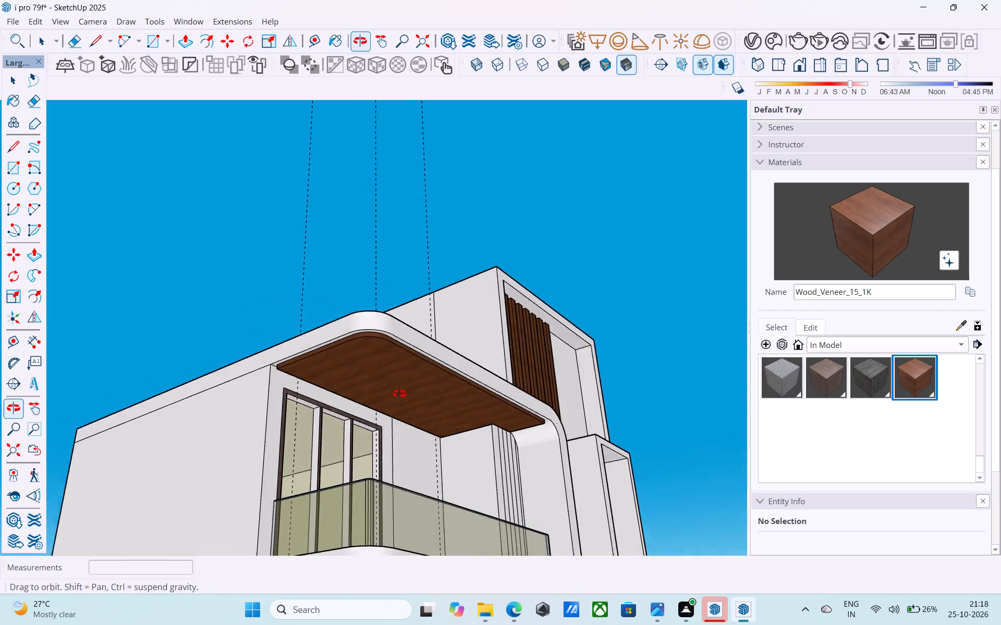
pyautogui.moveTo(399, 394); pyautogui.dragTo(393, 369, button='middle')
pyautogui.moveTo(393, 366); pyautogui.dragTo(378, 444, button='middle')
pyautogui.moveTo(381, 385); pyautogui.dragTo(397, 472, button='middle')
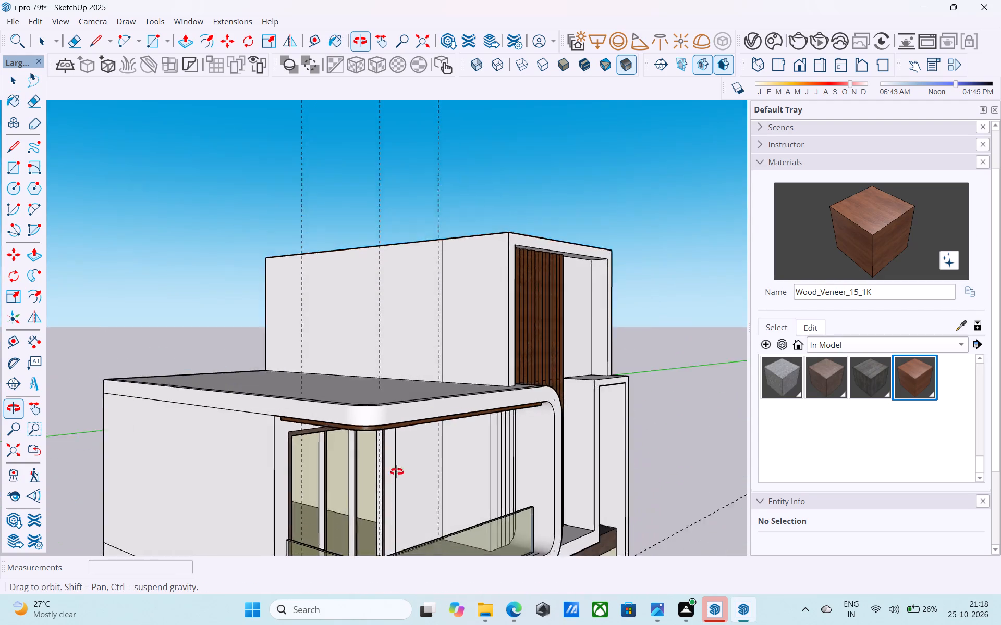
pyautogui.moveTo(397, 472); pyautogui.dragTo(448, 457, button='middle')
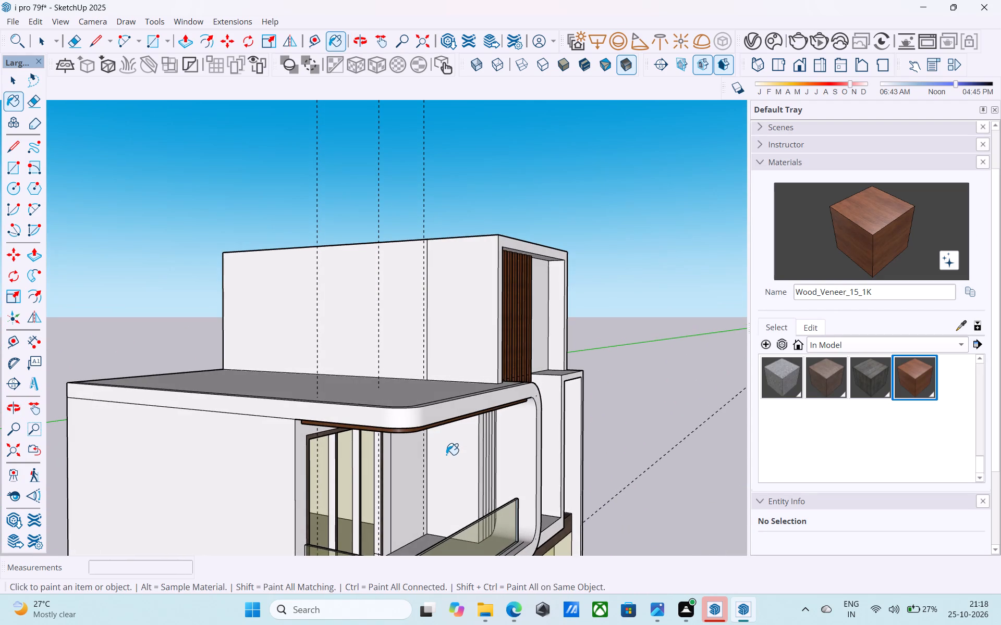
pyautogui.moveTo(403, 455); pyautogui.dragTo(417, 448, button='middle')
pyautogui.scroll(3, 415, 448)
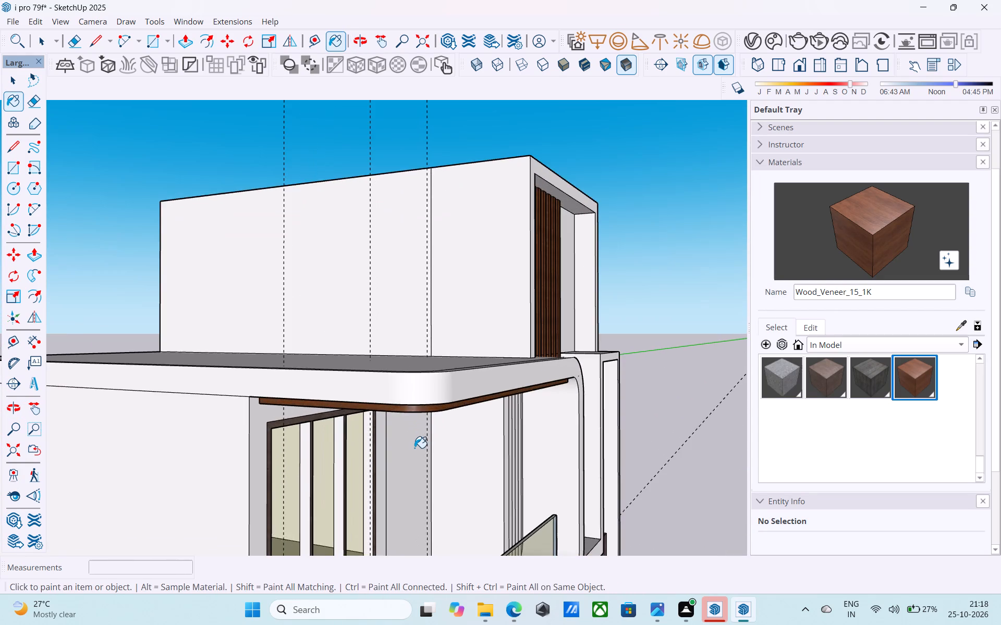
pyautogui.scroll(-5, 414, 448)
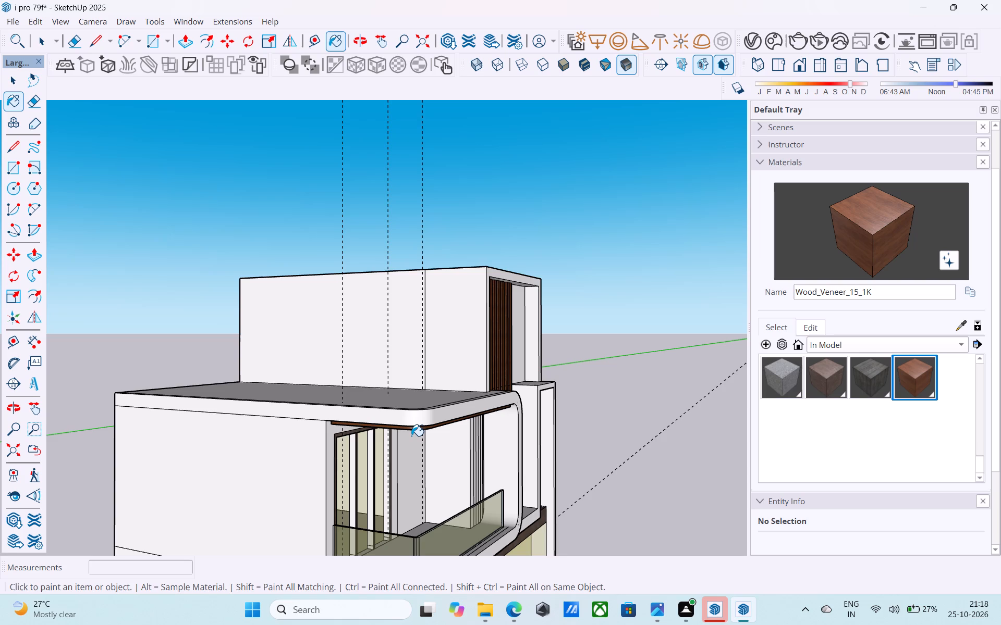
pyautogui.scroll(-3, 411, 436)
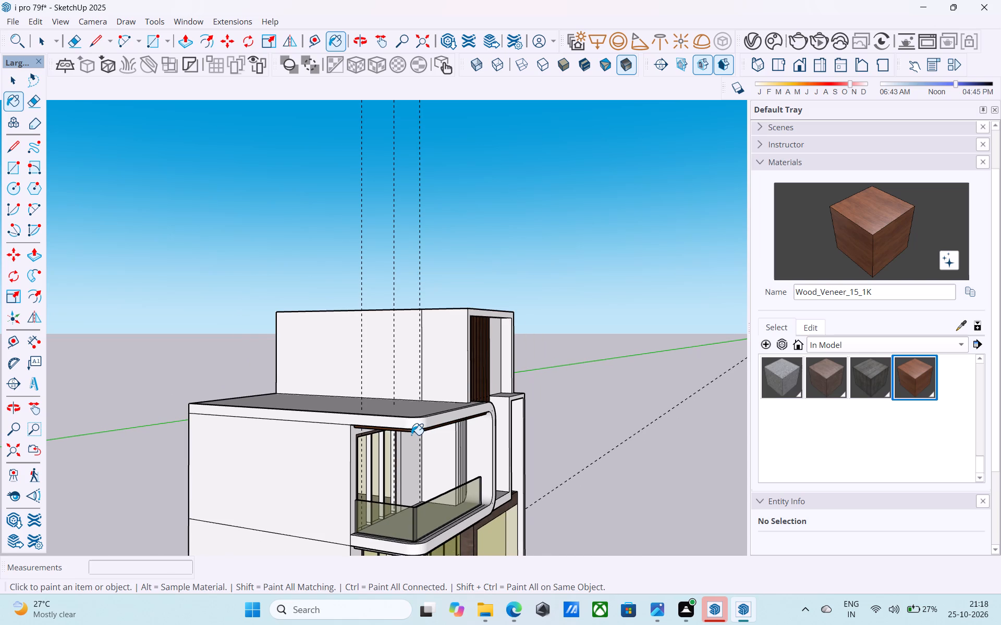
pyautogui.scroll(-1, 411, 435)
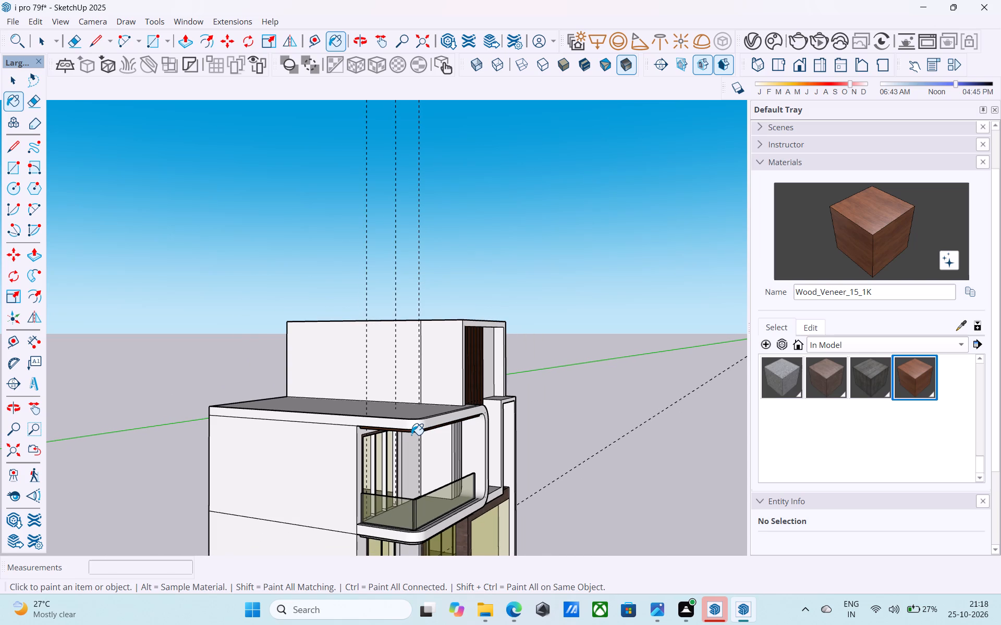
pyautogui.scroll(-4, 411, 435)
pyautogui.moveTo(411, 435); pyautogui.dragTo(403, 417, button='middle')
pyautogui.moveTo(403, 417); pyautogui.dragTo(385, 398, button='middle')
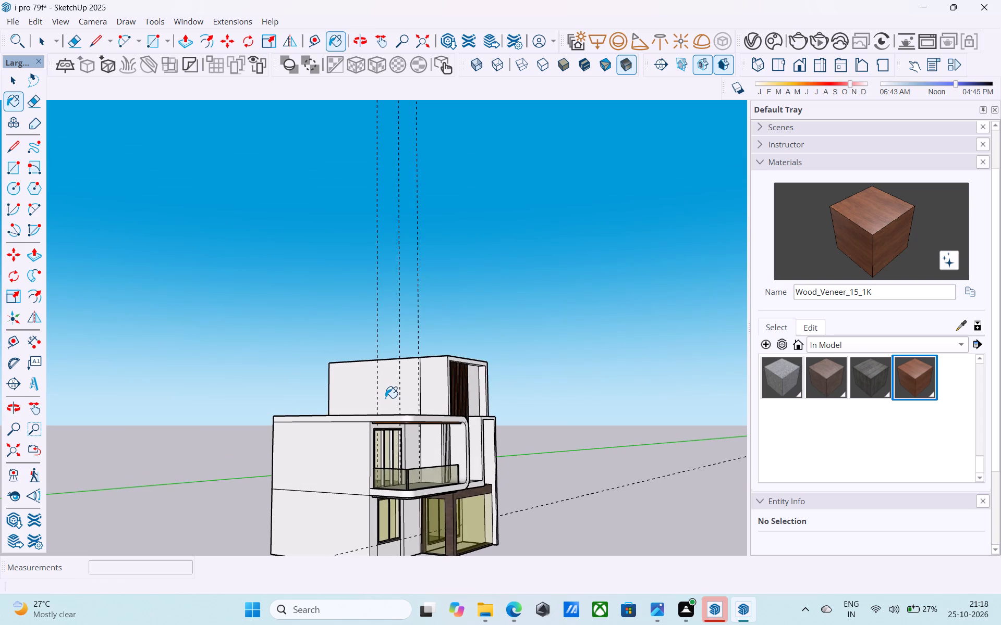
pyautogui.middleClick(385, 398)
pyautogui.scroll(11, 385, 398)
pyautogui.moveTo(385, 397); pyautogui.dragTo(320, 408, button='middle')
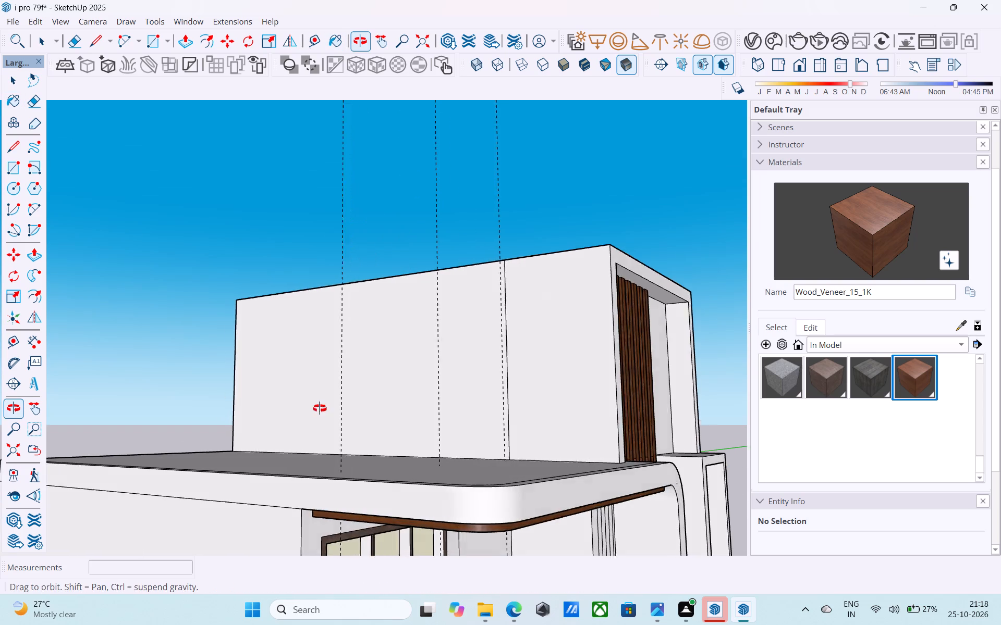
pyautogui.moveTo(320, 408); pyautogui.dragTo(204, 426, button='middle')
pyautogui.scroll(-9, 201, 411)
pyautogui.moveTo(227, 411); pyautogui.dragTo(367, 437, button='middle')
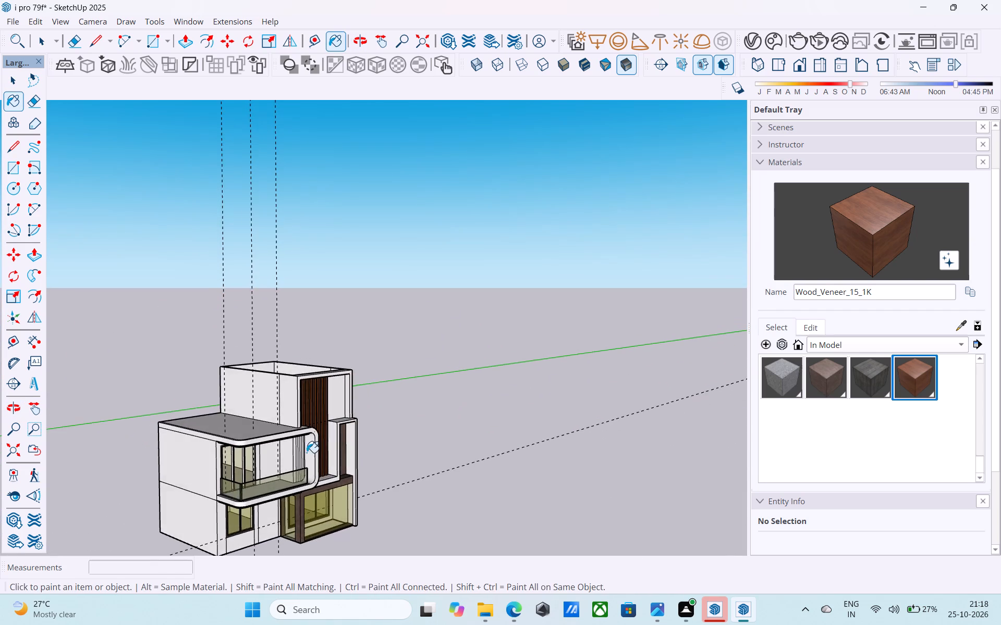
# Paint one side face of both mullions and the adjacent jamb's inner face in the balcony window with Wood_Veneer_15_1K.
pyautogui.scroll(10, 272, 458)
pyautogui.scroll(-6, 232, 456)
pyautogui.moveTo(225, 463); pyautogui.dragTo(224, 423, button='middle')
pyautogui.scroll(9, 230, 460)
pyautogui.keyDown('shift'); pyautogui.moveTo(227, 471); pyautogui.dragTo(233, 467, button='middle'); pyautogui.keyUp('shift')
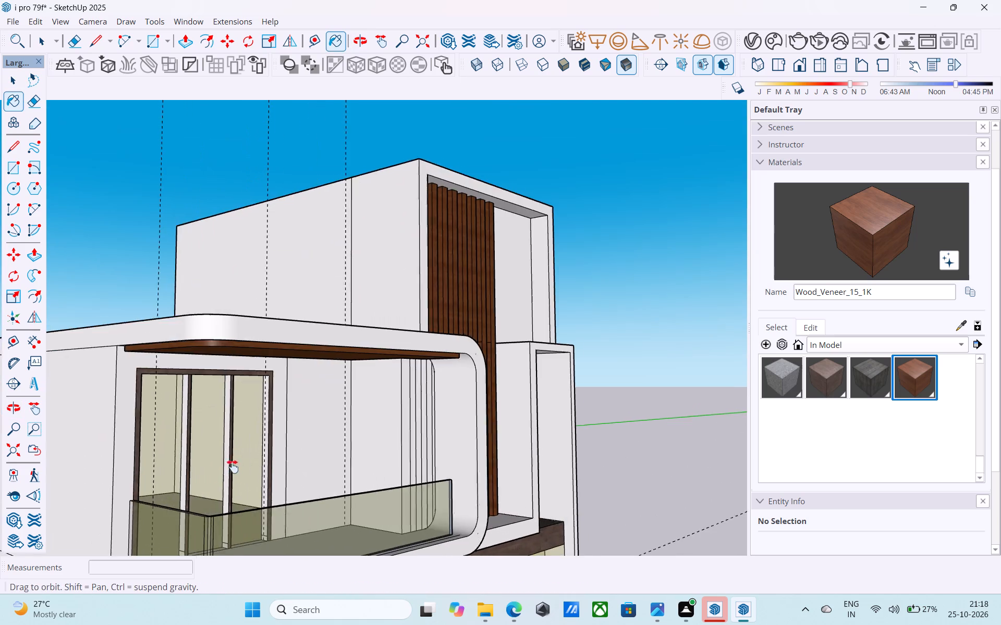
pyautogui.keyDown('shift'); pyautogui.moveTo(233, 467); pyautogui.dragTo(308, 424, button='middle'); pyautogui.keyUp('shift')
pyautogui.scroll(4, 272, 426)
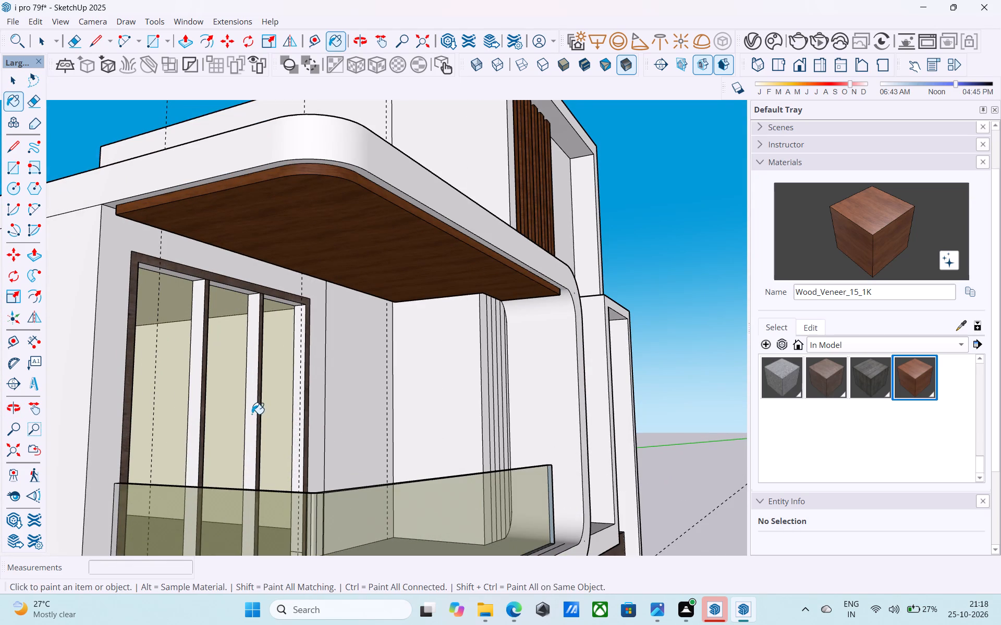
pyautogui.click(252, 414)
pyautogui.click(193, 414)
pyautogui.scroll(2, 308, 409)
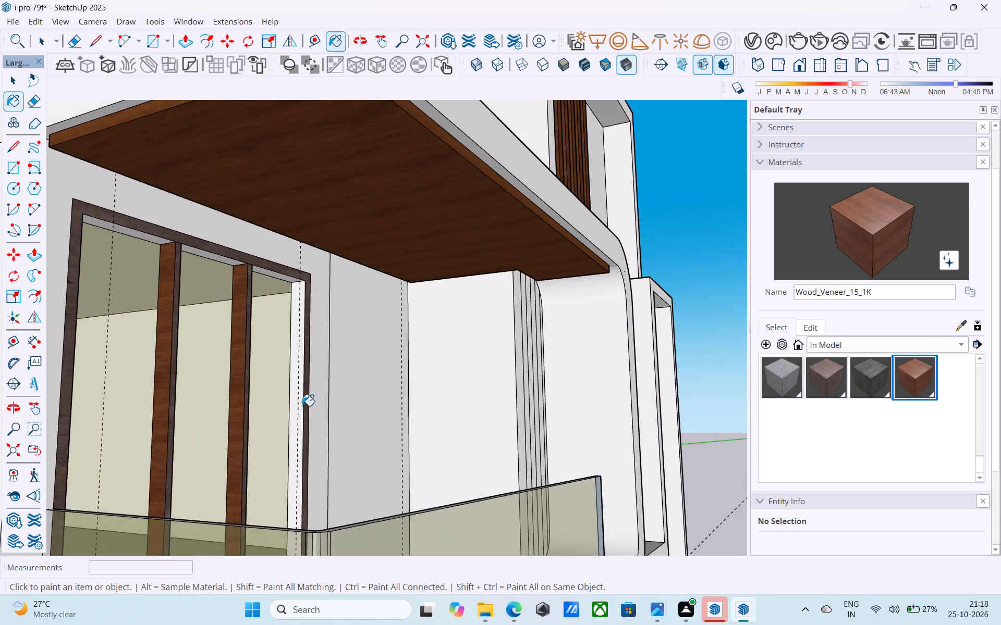
pyautogui.click(297, 402)
# Paint the three underside faces of the balcony window frame's head, one above each pane, with Wood_Veneer_15_1K.
pyautogui.scroll(-3, 300, 402)
pyautogui.keyDown('shift'); pyautogui.moveTo(305, 405); pyautogui.dragTo(137, 421, button='middle'); pyautogui.keyUp('shift')
pyautogui.keyDown('shift'); pyautogui.moveTo(191, 402); pyautogui.dragTo(368, 409, button='middle'); pyautogui.keyUp('shift')
pyautogui.scroll(2, 239, 359)
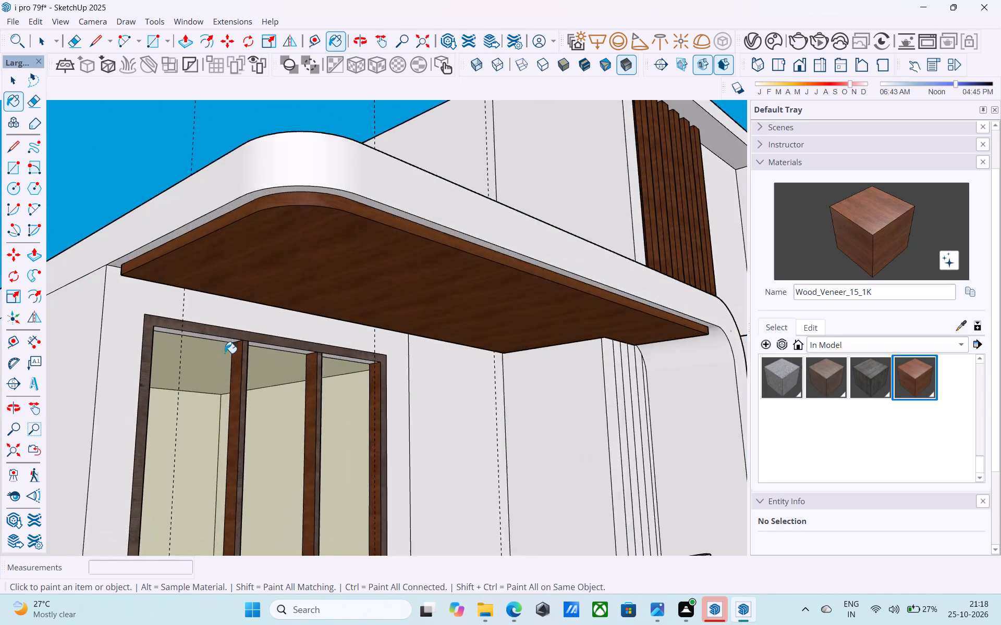
pyautogui.scroll(9, 225, 353)
pyautogui.moveTo(207, 343); pyautogui.dragTo(269, 328, button='middle')
pyautogui.scroll(1, 269, 328)
pyautogui.click(282, 314)
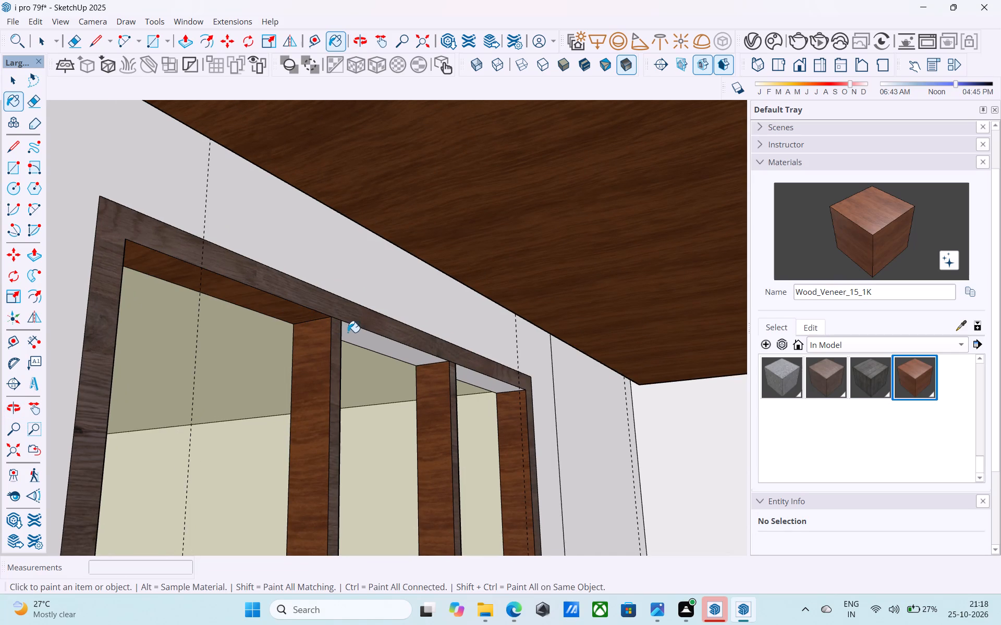
pyautogui.click(352, 336)
pyautogui.click(470, 377)
# Paint the balcony window's opposite jamb inner face and the other side faces of both mullions with Wood_Veneer_15_1K.
pyautogui.scroll(-4, 472, 379)
pyautogui.keyDown('shift'); pyautogui.moveTo(472, 388); pyautogui.dragTo(440, 395, button='middle'); pyautogui.keyUp('shift')
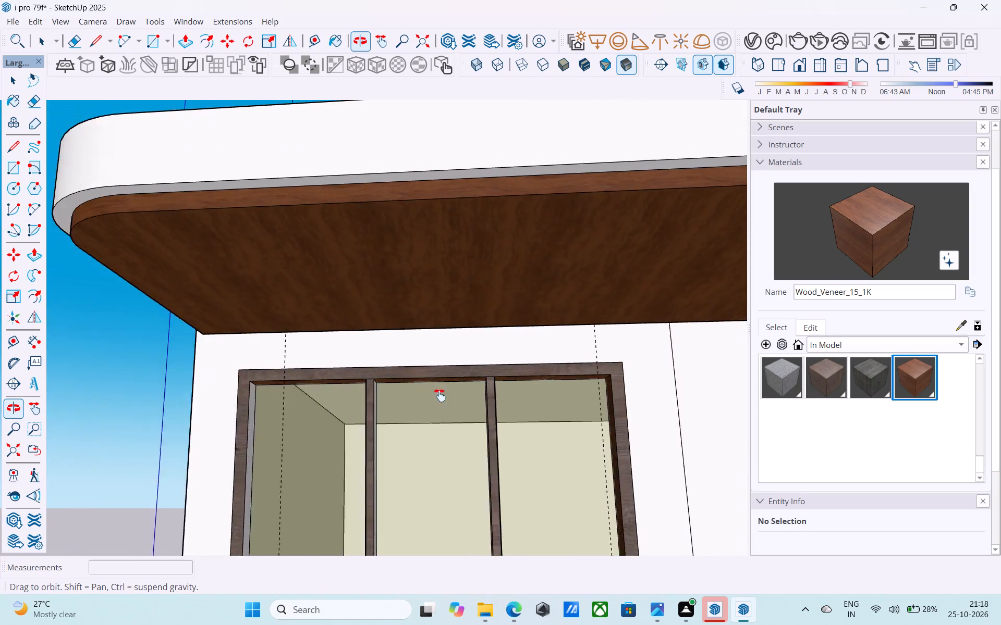
pyautogui.keyDown('shift'); pyautogui.moveTo(440, 395); pyautogui.dragTo(334, 385, button='middle'); pyautogui.keyUp('shift')
pyautogui.moveTo(414, 430); pyautogui.dragTo(315, 370, button='middle')
pyautogui.click(301, 369)
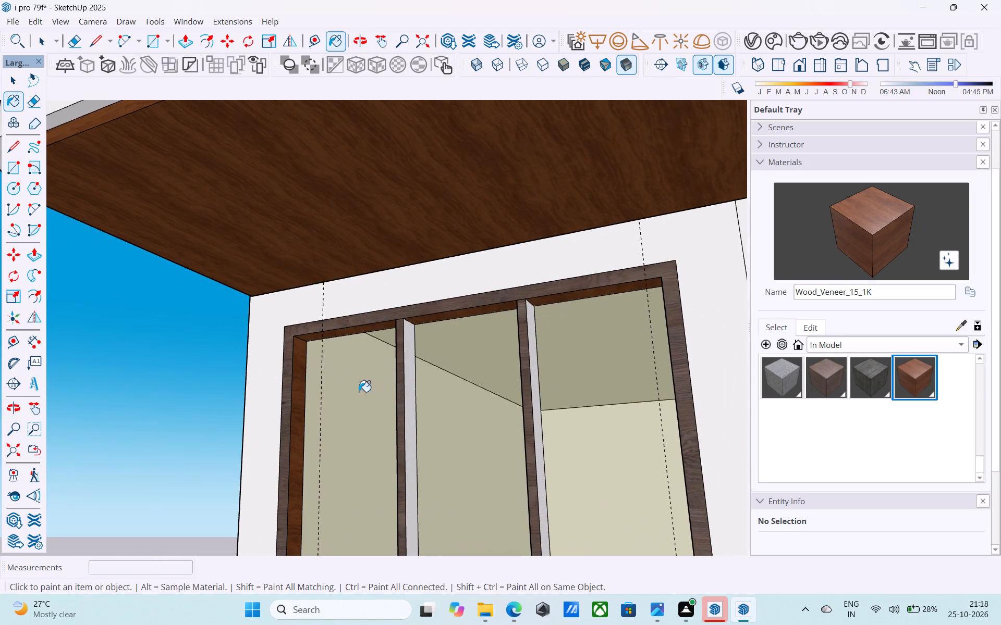
pyautogui.click(410, 377)
pyautogui.click(534, 364)
# Paint the front face of the balcony window's outer frame with Wood_Veneer_15_1K.
pyautogui.keyDown('shift'); pyautogui.moveTo(532, 366); pyautogui.dragTo(411, 366, button='middle'); pyautogui.keyUp('shift')
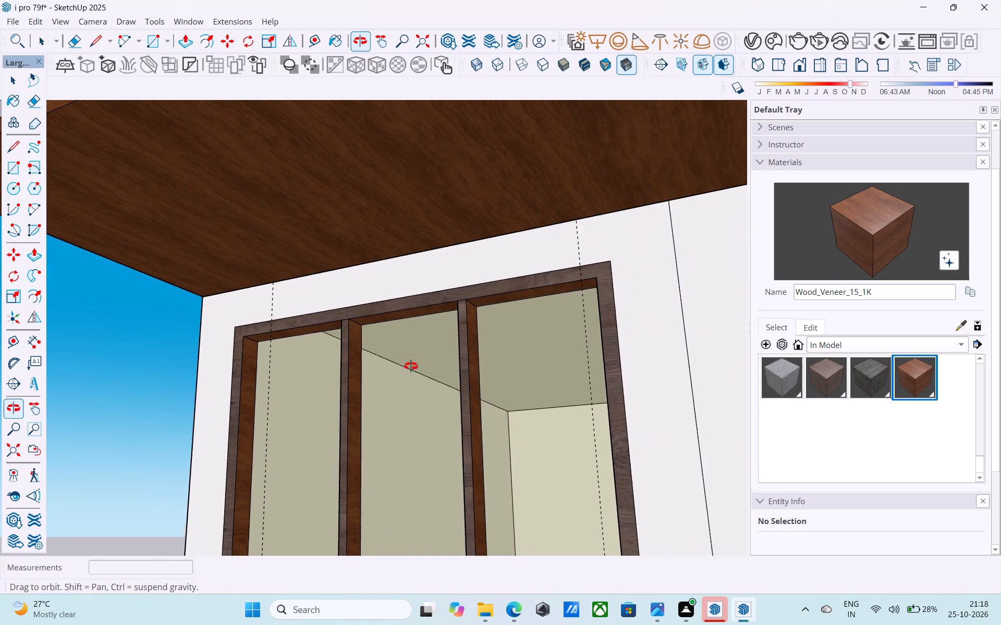
pyautogui.keyDown('shift'); pyautogui.moveTo(411, 366); pyautogui.dragTo(493, 392, button='middle'); pyautogui.keyUp('shift')
pyautogui.click(575, 311)
pyautogui.scroll(-5, 570, 319)
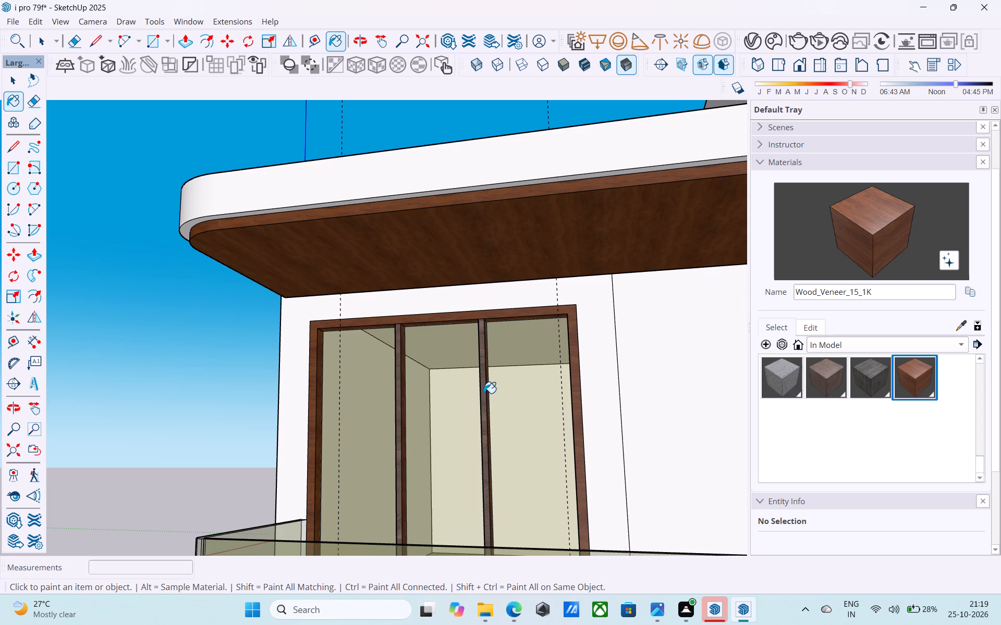
pyautogui.scroll(-1, 484, 393)
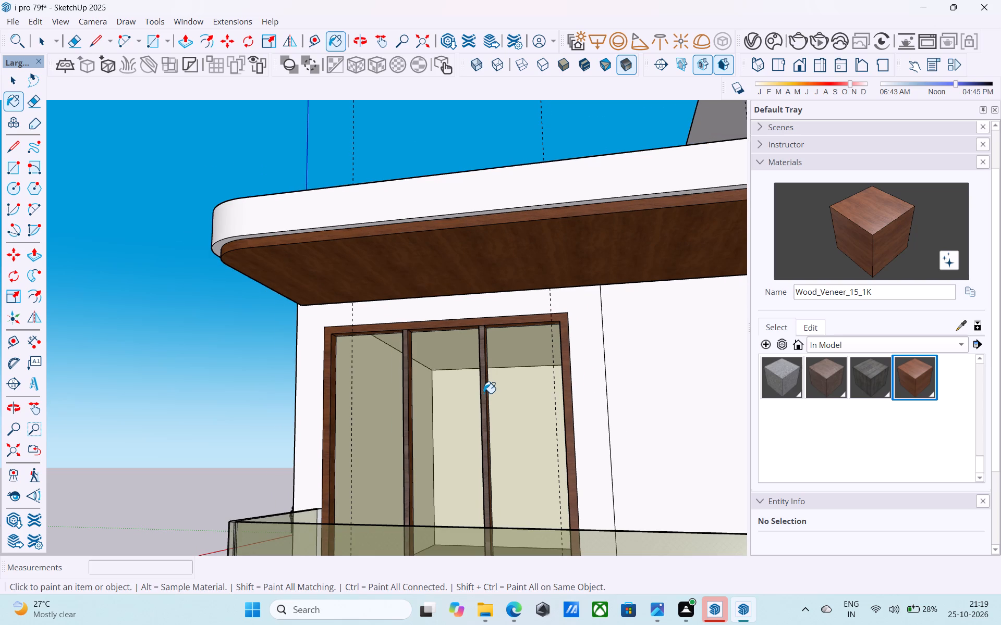
pyautogui.scroll(2, 483, 393)
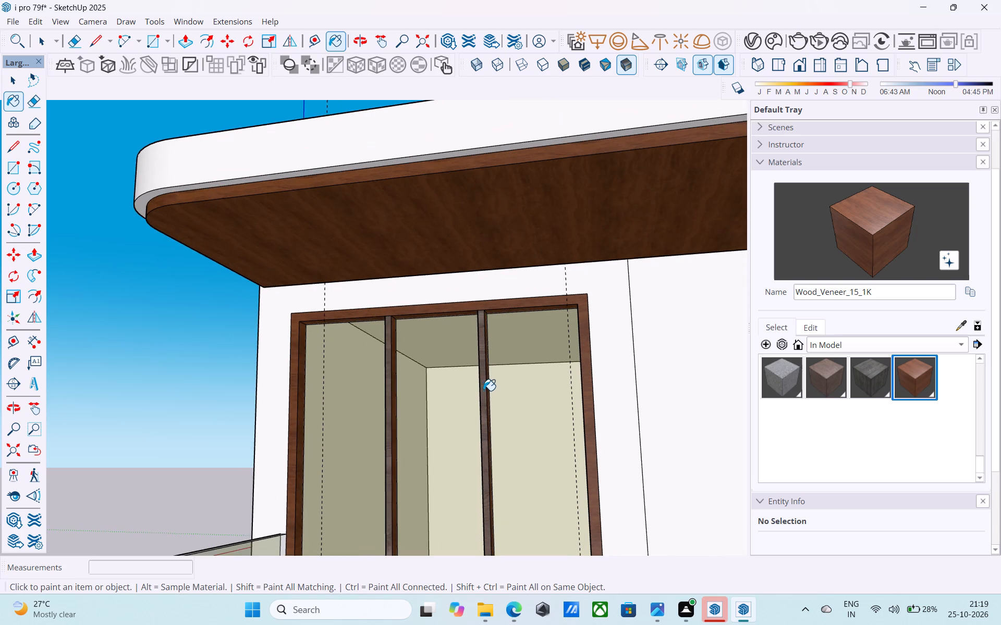
# Paint the front faces of both mullions in the balcony window with Wood_Veneer_15_1K.
pyautogui.scroll(1, 483, 391)
pyautogui.scroll(1, 445, 337)
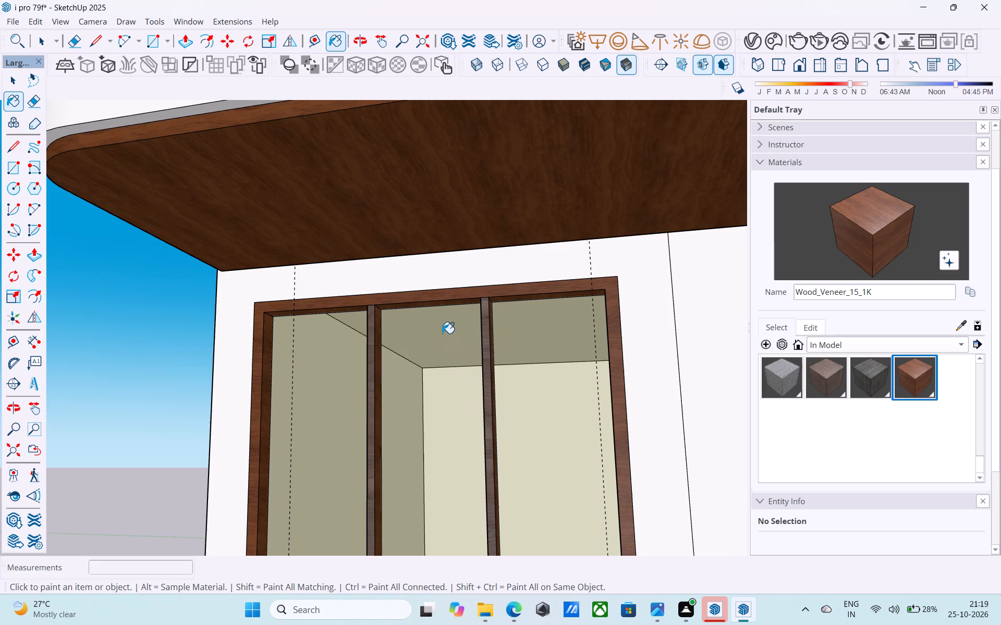
pyautogui.scroll(4, 442, 333)
pyautogui.scroll(3, 341, 354)
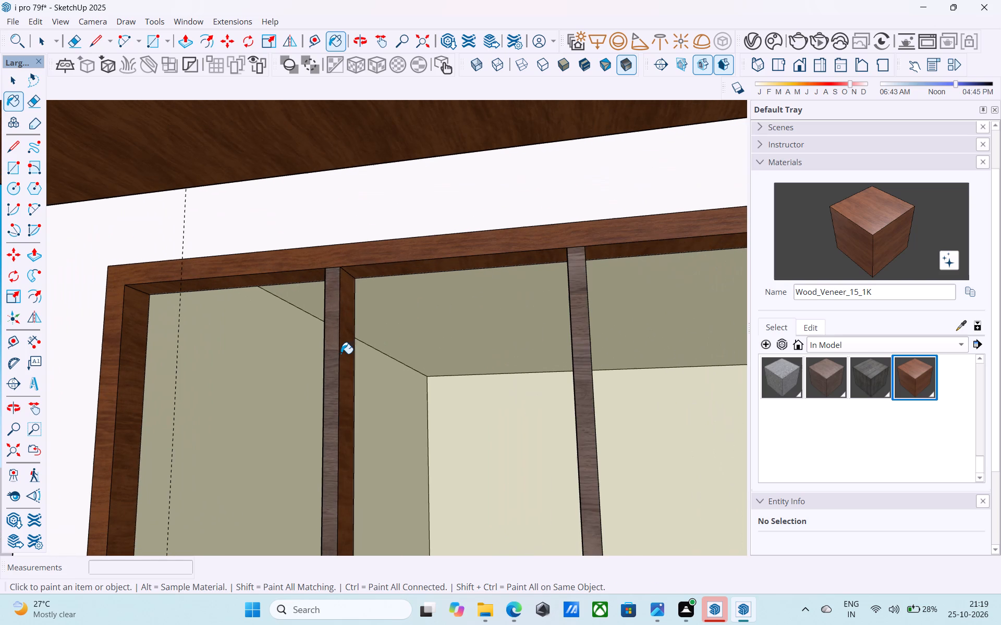
pyautogui.click(331, 349)
pyautogui.click(577, 341)
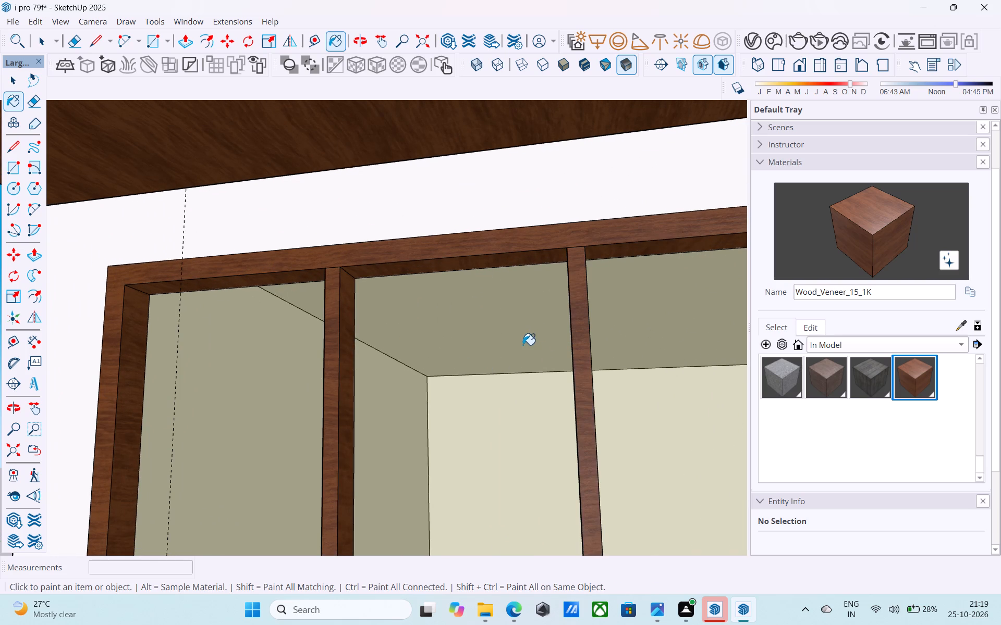
# Save the house model.
pyautogui.scroll(-5, 518, 346)
pyautogui.scroll(-4, 472, 365)
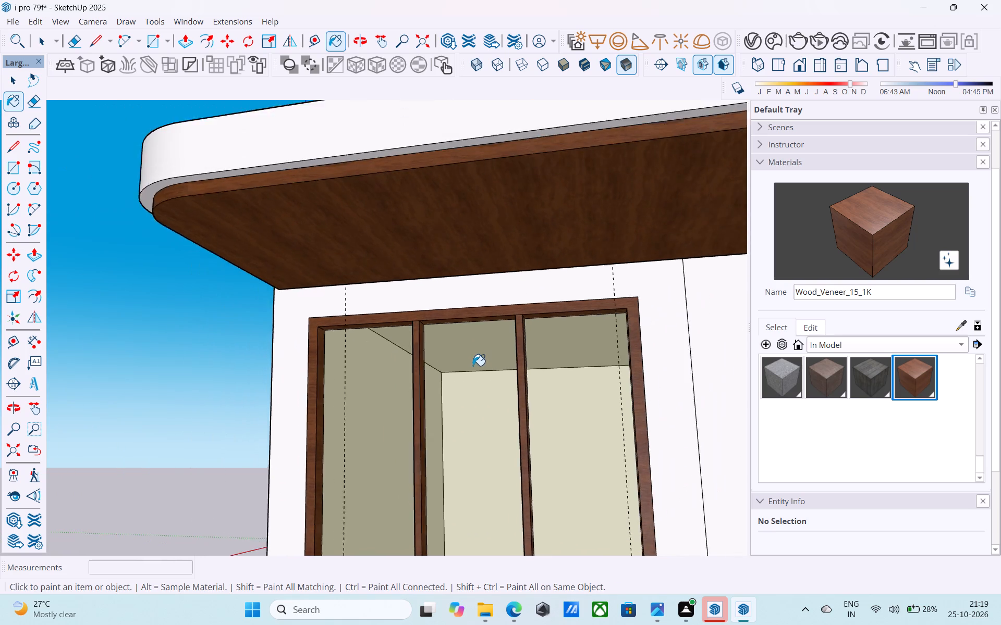
pyautogui.scroll(-13, 473, 366)
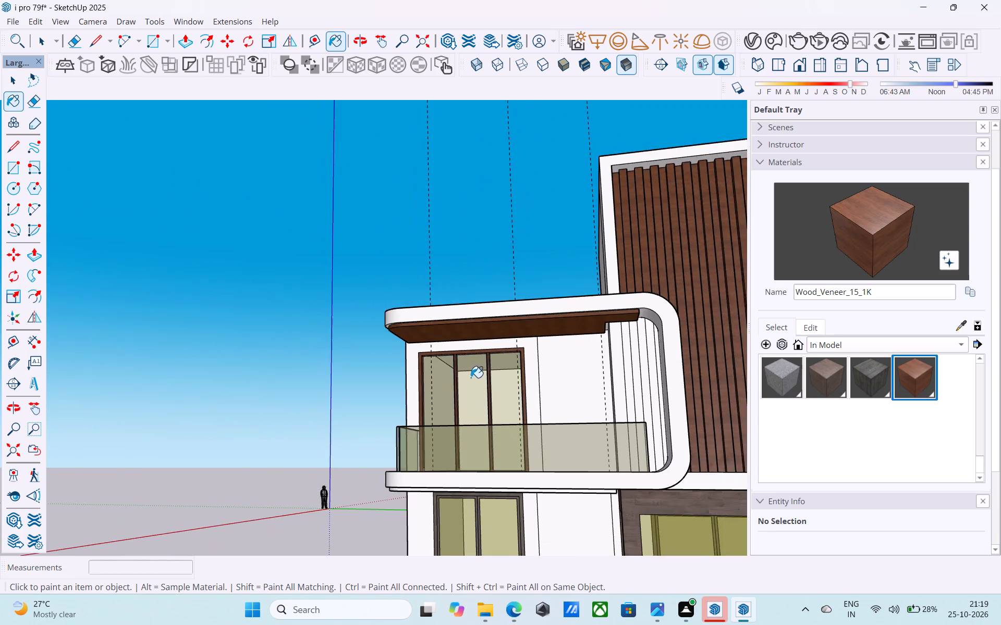
pyautogui.scroll(-6, 468, 379)
pyautogui.moveTo(468, 379); pyautogui.dragTo(501, 404, button='middle')
pyautogui.scroll(6, 477, 393)
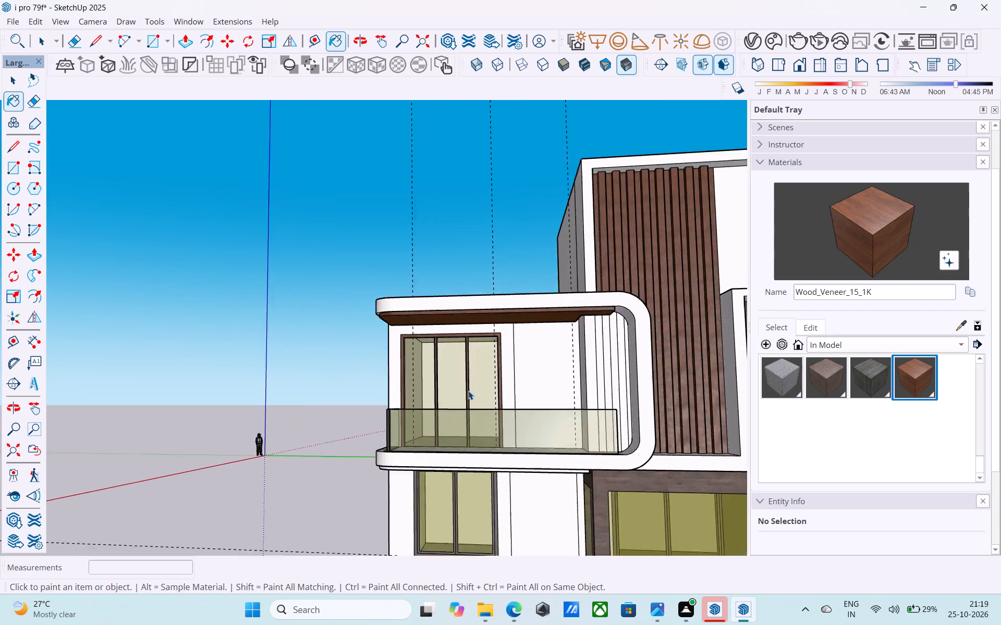
pyautogui.press('space')
pyautogui.scroll(7, 468, 391)
pyautogui.hotkey('ctrl', 's')
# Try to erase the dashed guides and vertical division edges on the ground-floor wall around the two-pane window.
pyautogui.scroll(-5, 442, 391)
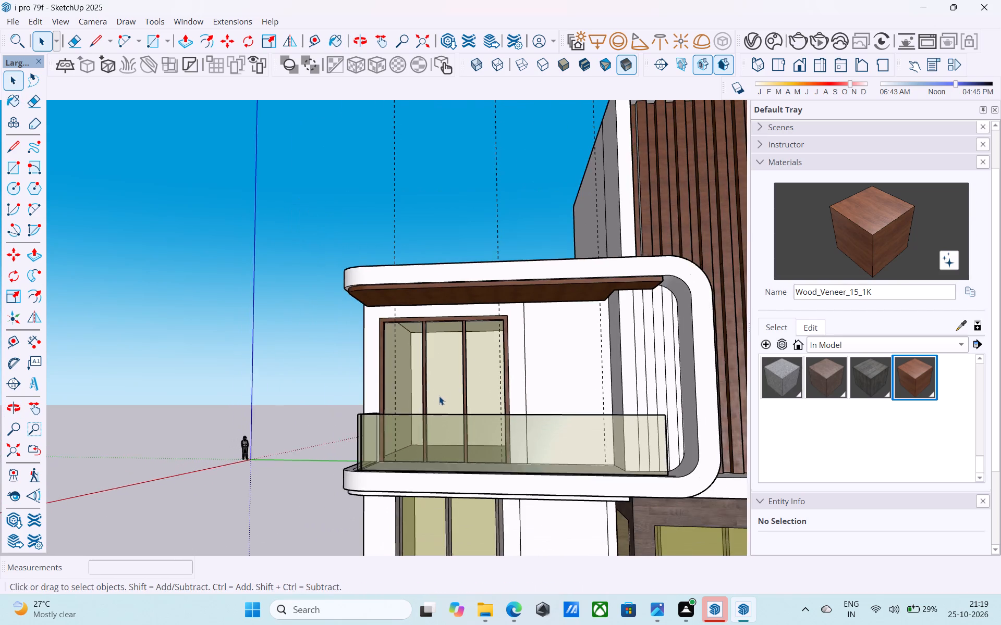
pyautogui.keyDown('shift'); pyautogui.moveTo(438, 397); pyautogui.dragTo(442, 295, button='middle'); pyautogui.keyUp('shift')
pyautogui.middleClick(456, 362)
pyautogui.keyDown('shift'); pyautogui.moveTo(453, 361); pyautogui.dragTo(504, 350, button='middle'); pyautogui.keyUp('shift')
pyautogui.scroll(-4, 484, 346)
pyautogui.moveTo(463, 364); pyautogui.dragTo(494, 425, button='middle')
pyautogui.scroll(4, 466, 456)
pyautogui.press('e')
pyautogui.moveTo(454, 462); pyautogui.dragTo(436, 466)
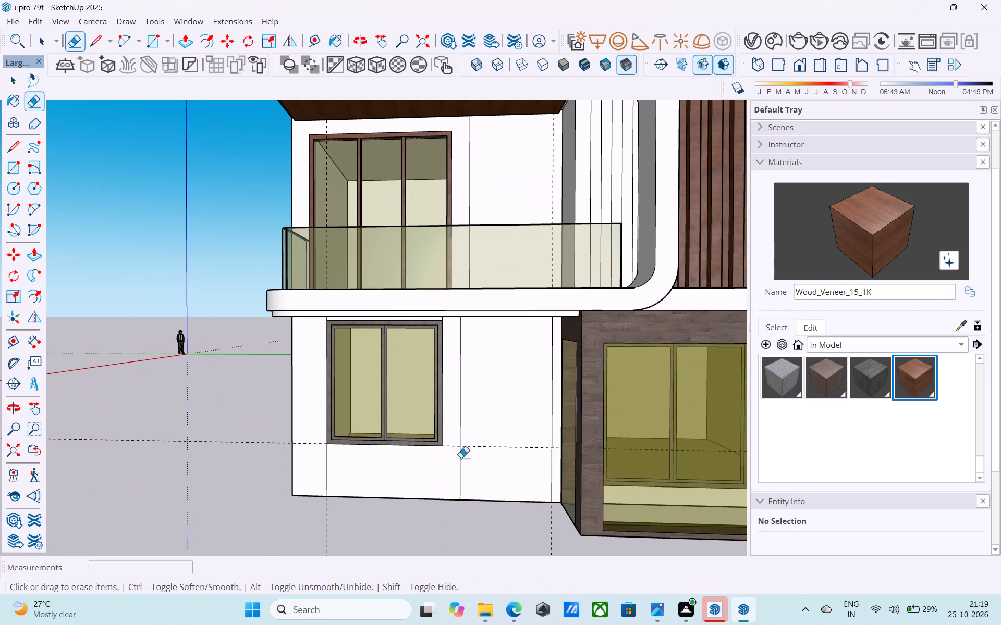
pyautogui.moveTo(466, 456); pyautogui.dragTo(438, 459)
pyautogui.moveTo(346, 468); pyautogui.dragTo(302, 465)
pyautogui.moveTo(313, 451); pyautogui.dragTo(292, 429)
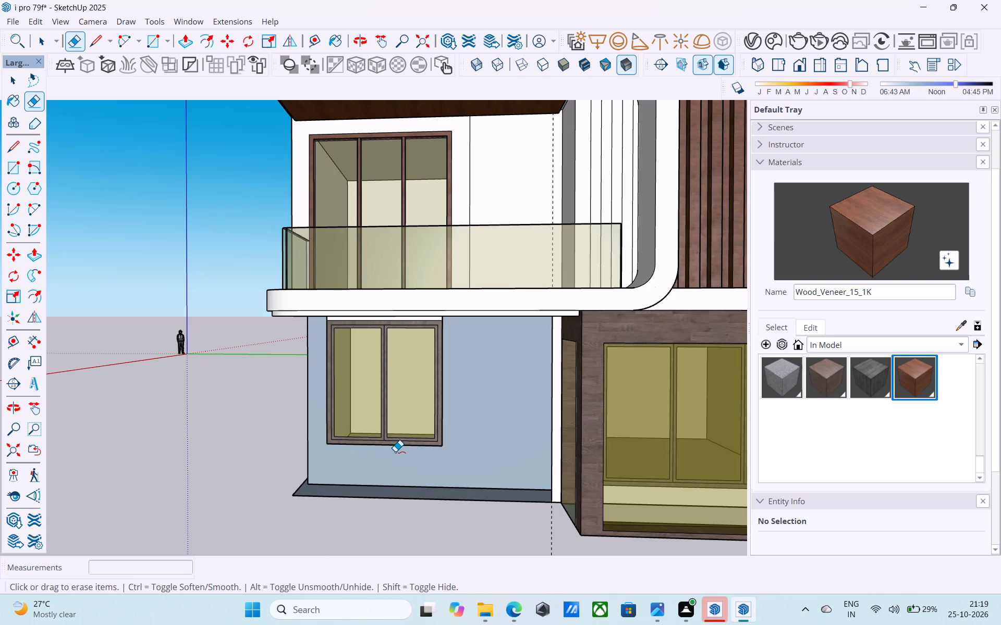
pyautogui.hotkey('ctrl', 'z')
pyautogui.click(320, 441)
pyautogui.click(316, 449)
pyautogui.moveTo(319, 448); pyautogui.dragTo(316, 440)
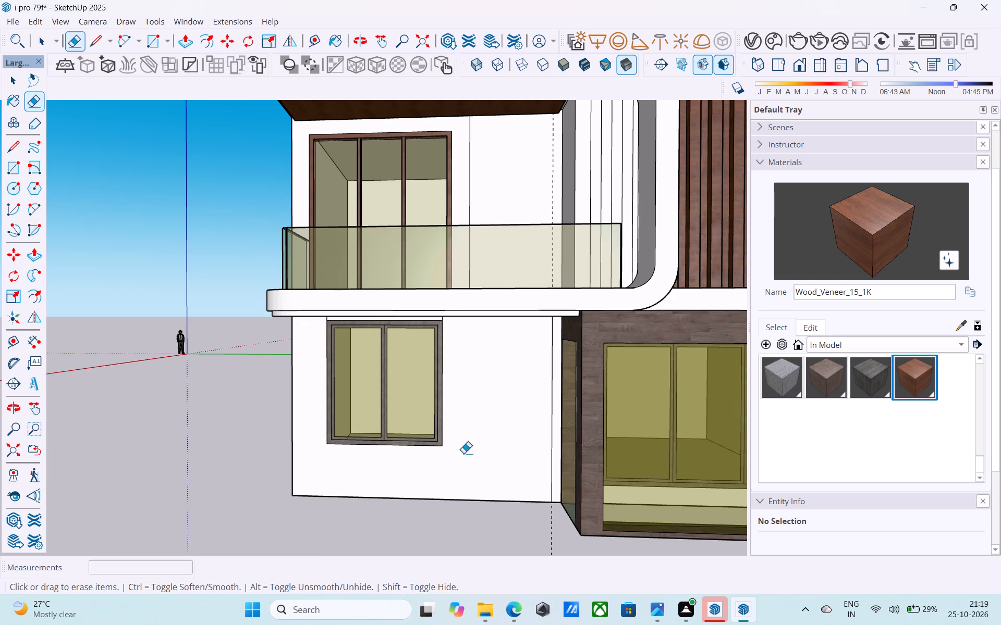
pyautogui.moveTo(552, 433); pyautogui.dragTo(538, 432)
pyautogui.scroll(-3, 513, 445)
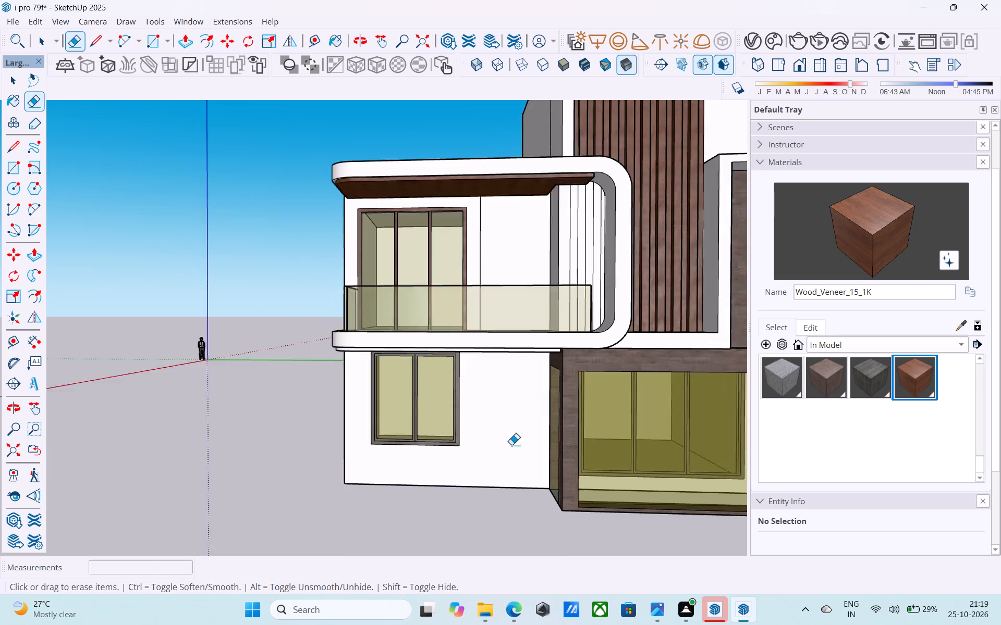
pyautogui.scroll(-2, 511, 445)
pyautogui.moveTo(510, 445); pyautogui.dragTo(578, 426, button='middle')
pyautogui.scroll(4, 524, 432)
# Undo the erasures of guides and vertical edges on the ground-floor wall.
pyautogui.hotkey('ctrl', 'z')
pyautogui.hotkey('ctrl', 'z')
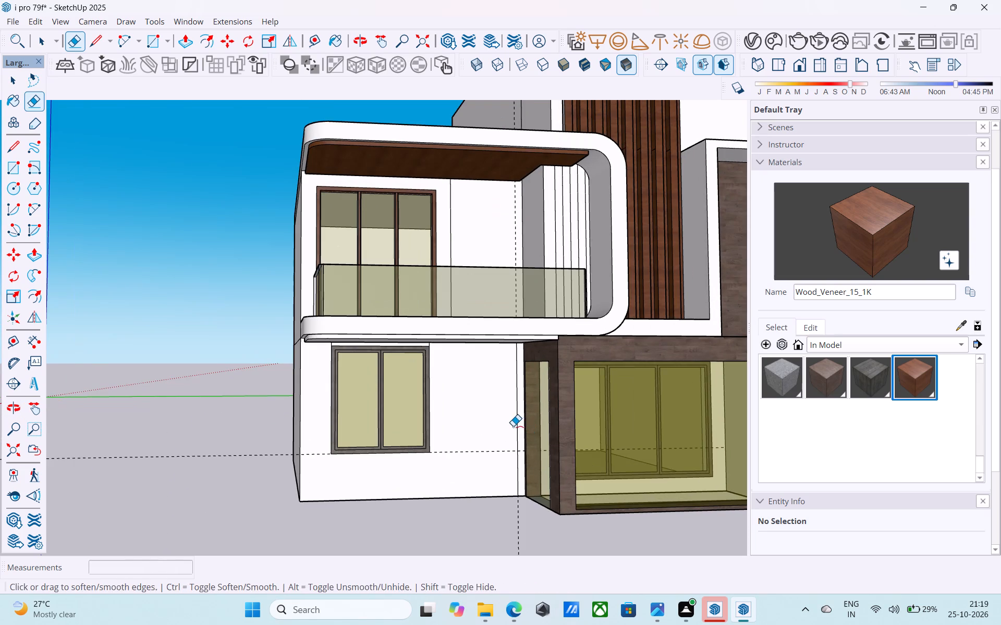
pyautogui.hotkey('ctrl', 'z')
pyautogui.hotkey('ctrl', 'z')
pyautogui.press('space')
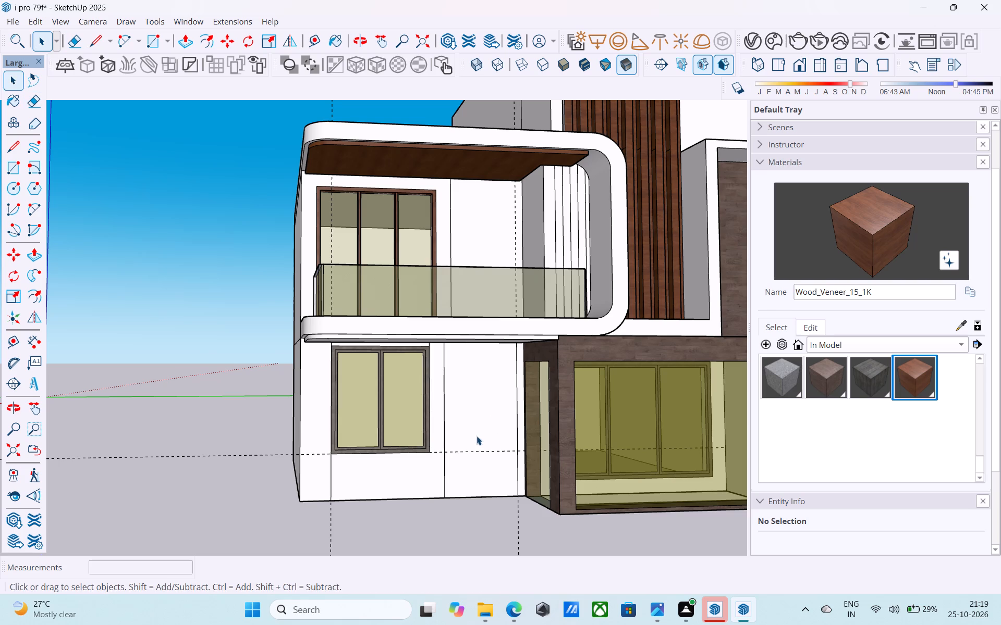
# Erase the horizontal dashed guide crossing the ground-floor wall below the two-pane window.
pyautogui.press('e')
pyautogui.scroll(3, 518, 476)
pyautogui.moveTo(487, 448); pyautogui.dragTo(483, 421)
pyautogui.scroll(-4, 479, 415)
pyautogui.keyDown('shift'); pyautogui.moveTo(478, 414); pyautogui.dragTo(469, 419, button='middle'); pyautogui.keyUp('shift')
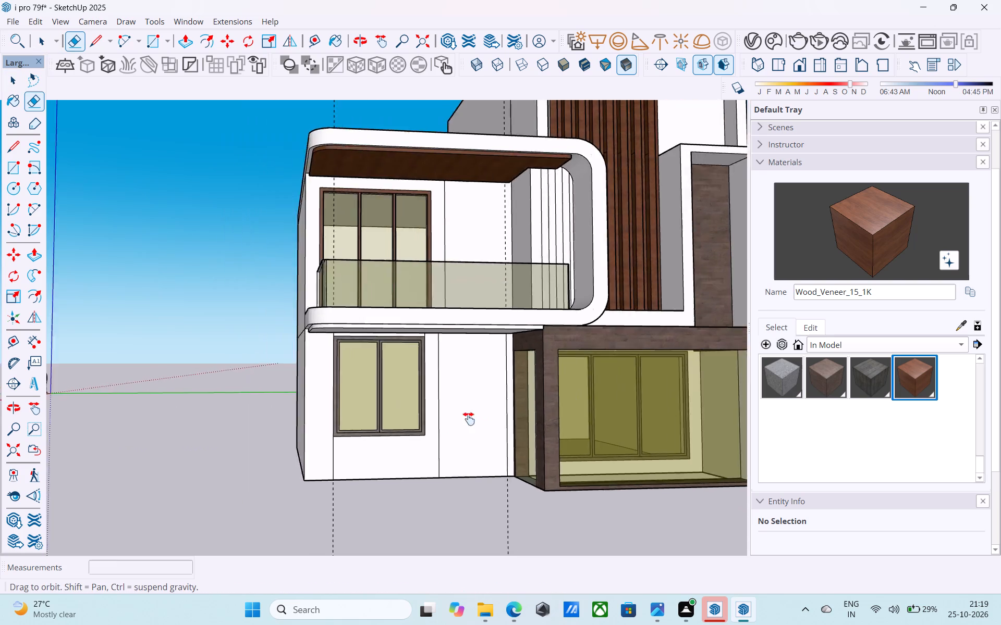
# Move the vertical edge on the ground-floor wall beside the two-pane window 6" toward the window.
pyautogui.keyDown('shift'); pyautogui.moveTo(469, 419); pyautogui.dragTo(430, 418, button='middle'); pyautogui.keyUp('shift')
pyautogui.scroll(5, 430, 418)
pyautogui.press('space')
pyautogui.click(407, 405)
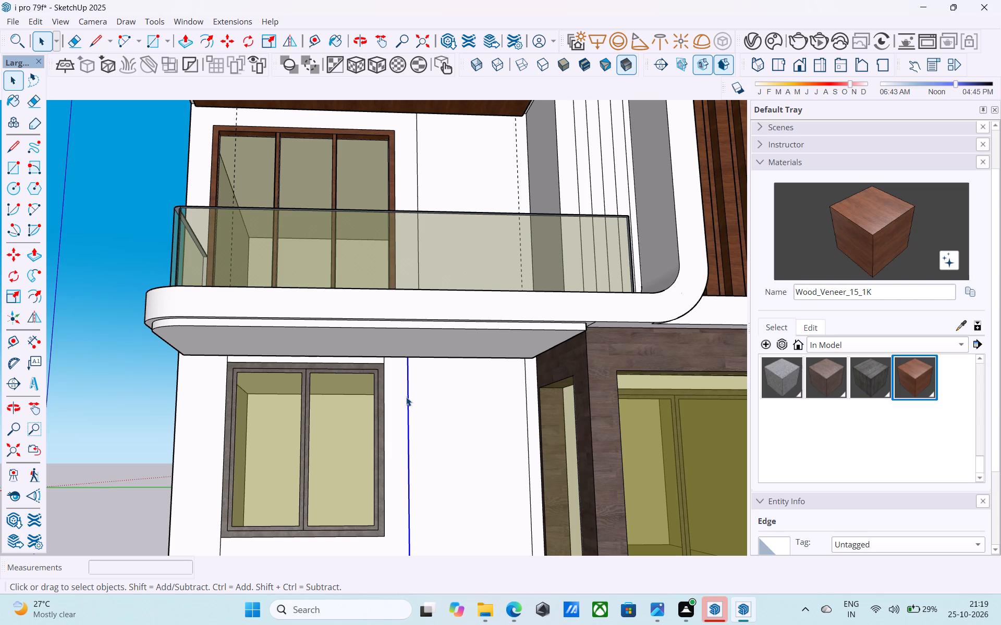
pyautogui.moveTo(406, 397); pyautogui.dragTo(413, 400, button='middle')
pyautogui.scroll(7, 401, 391)
pyautogui.press('m')
pyautogui.click(402, 323)
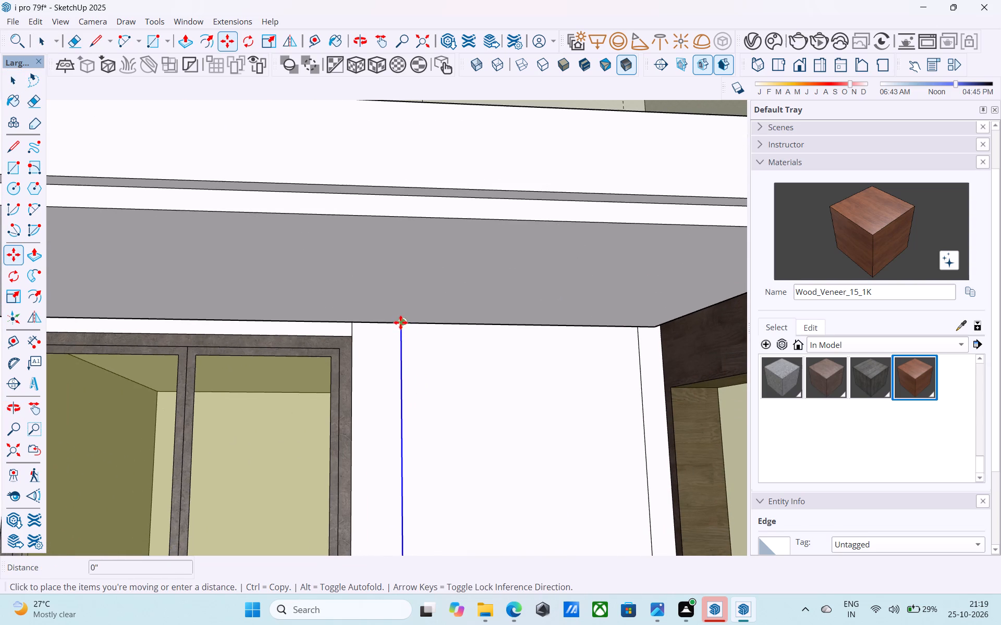
pyautogui.click(375, 321)
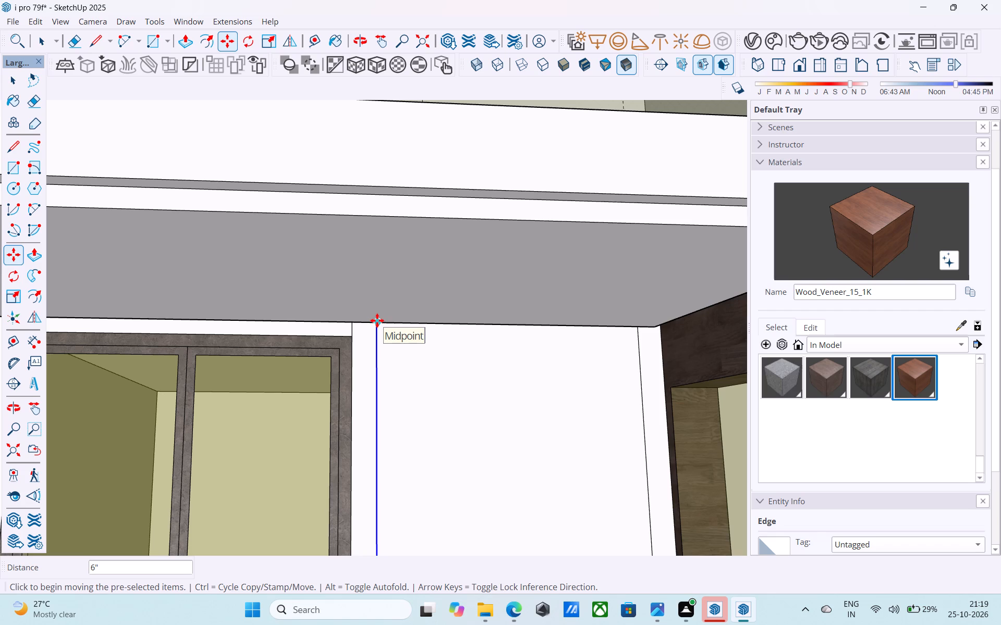
# Copy the moved vertical wall edge 1.5' away from the two-pane window, toward the wood-clad bay.
pyautogui.click(379, 325)
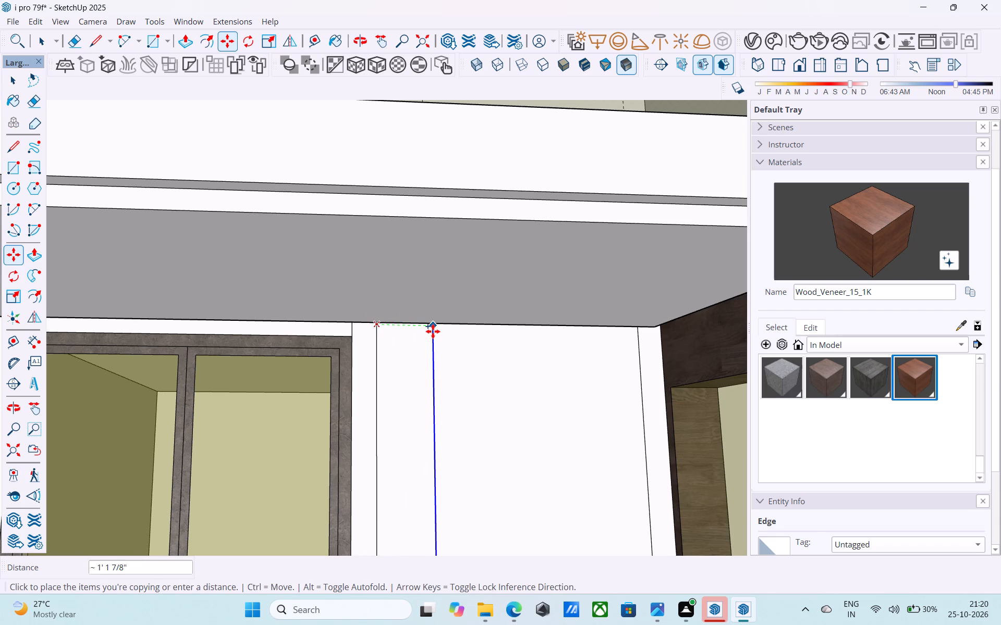
pyautogui.scroll(1, 433, 331)
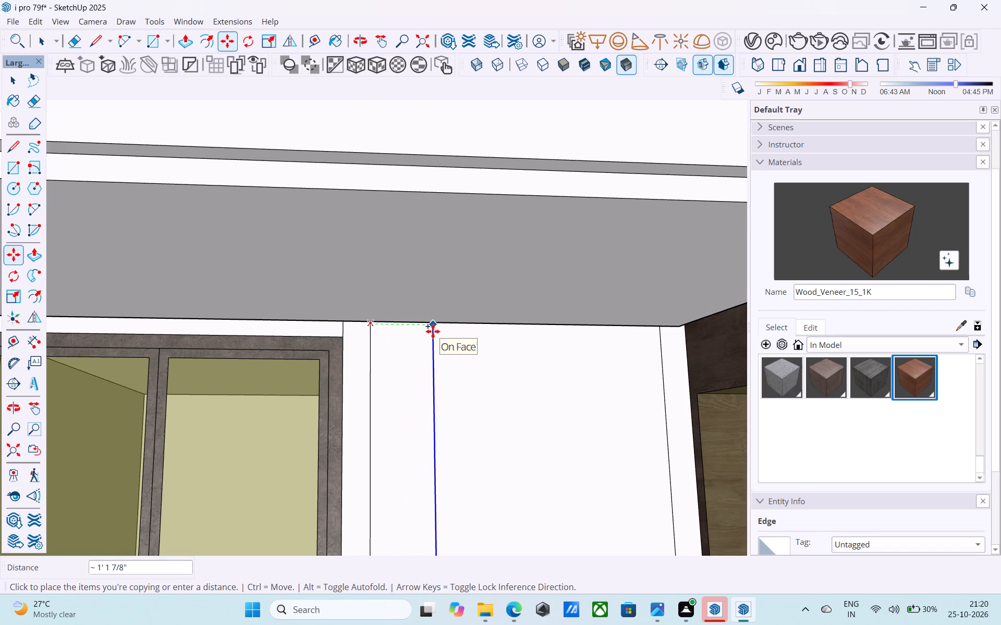
pyautogui.write("1.5'")
pyautogui.press('Return')
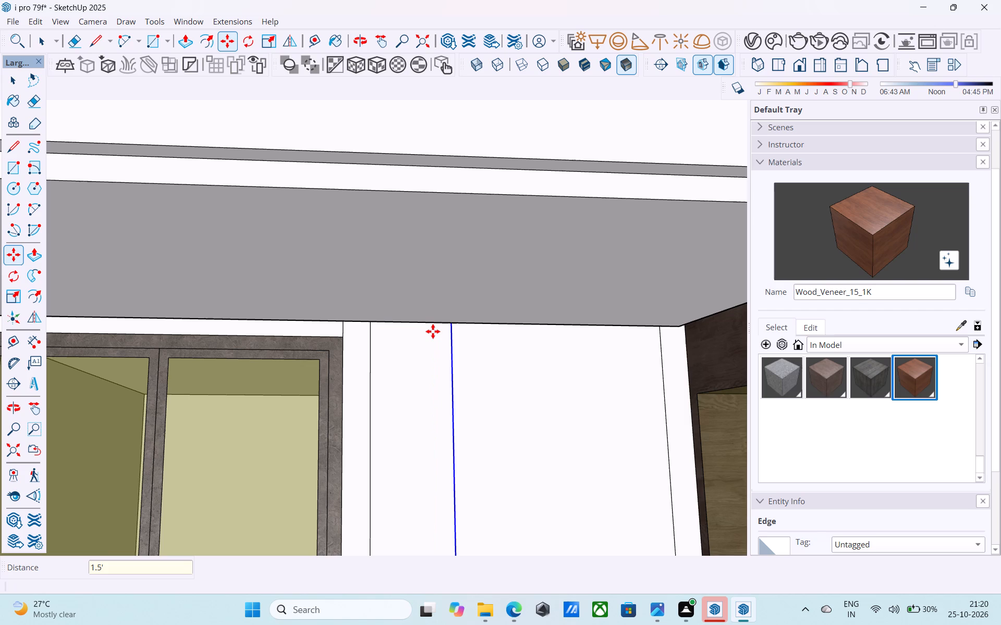
pyautogui.scroll(-16, 306, 274)
pyautogui.press('space')
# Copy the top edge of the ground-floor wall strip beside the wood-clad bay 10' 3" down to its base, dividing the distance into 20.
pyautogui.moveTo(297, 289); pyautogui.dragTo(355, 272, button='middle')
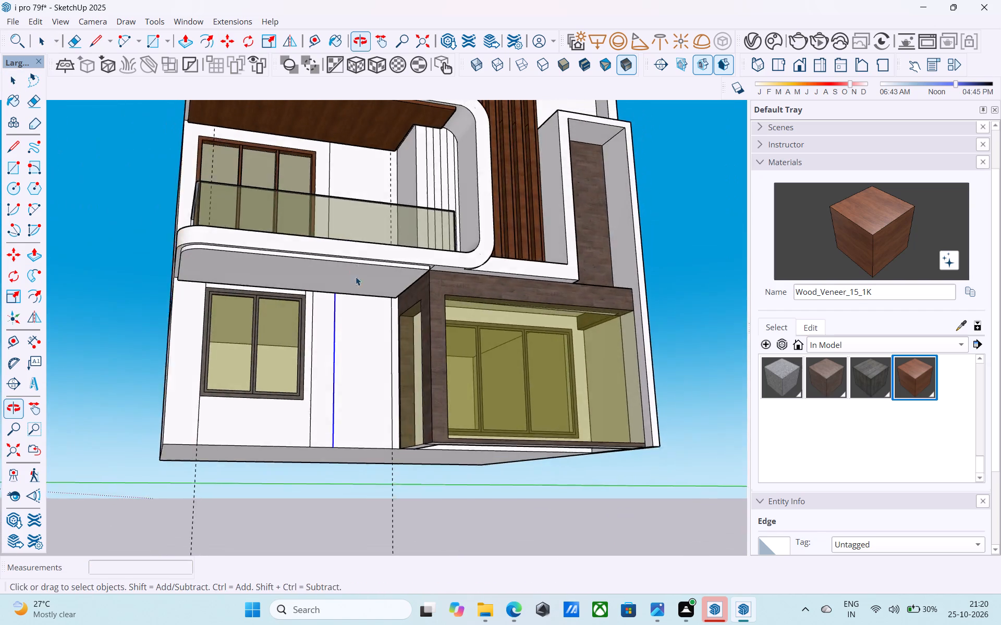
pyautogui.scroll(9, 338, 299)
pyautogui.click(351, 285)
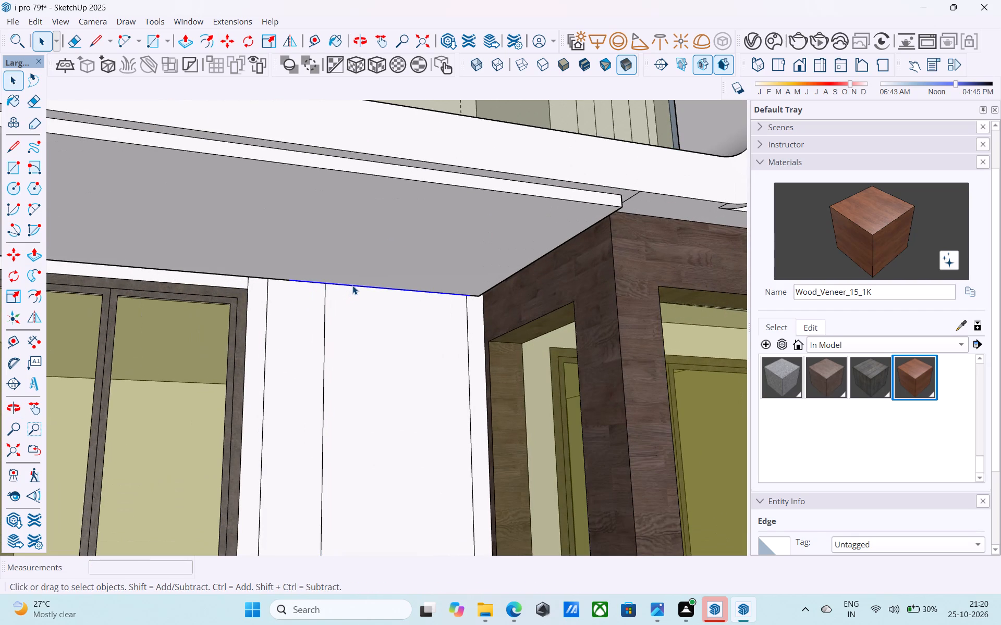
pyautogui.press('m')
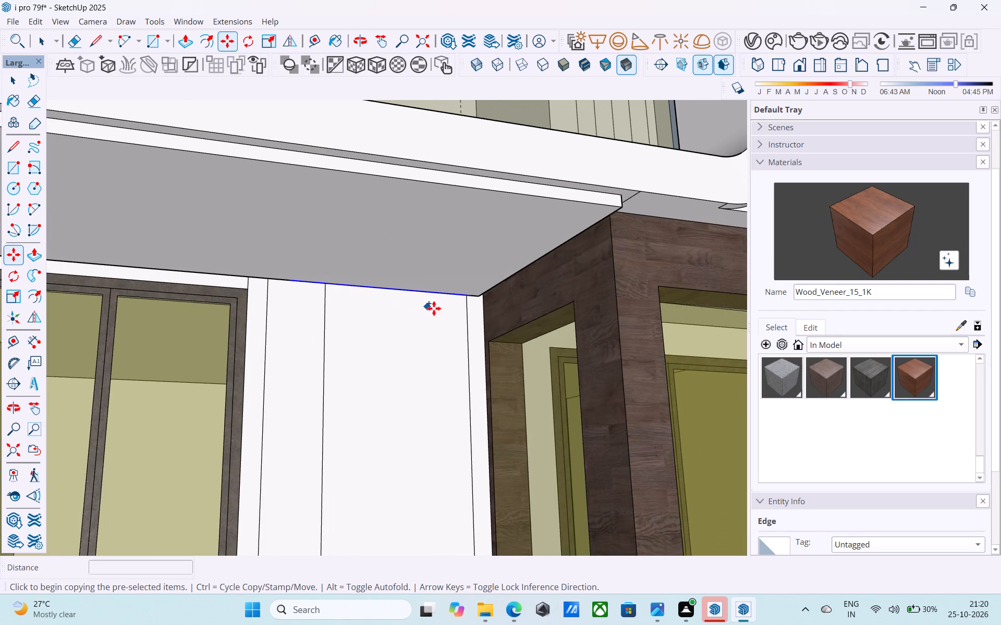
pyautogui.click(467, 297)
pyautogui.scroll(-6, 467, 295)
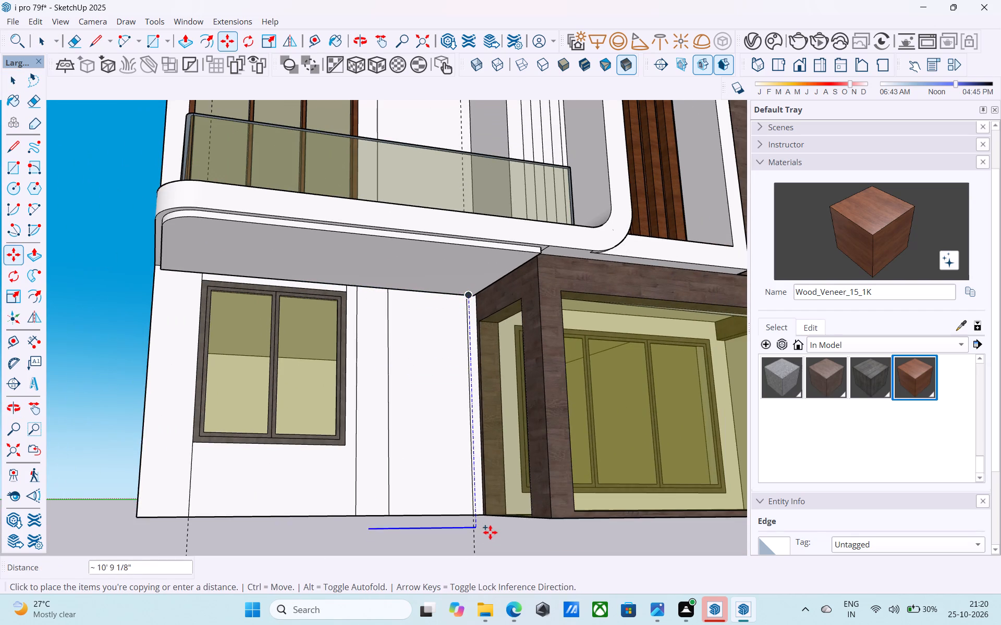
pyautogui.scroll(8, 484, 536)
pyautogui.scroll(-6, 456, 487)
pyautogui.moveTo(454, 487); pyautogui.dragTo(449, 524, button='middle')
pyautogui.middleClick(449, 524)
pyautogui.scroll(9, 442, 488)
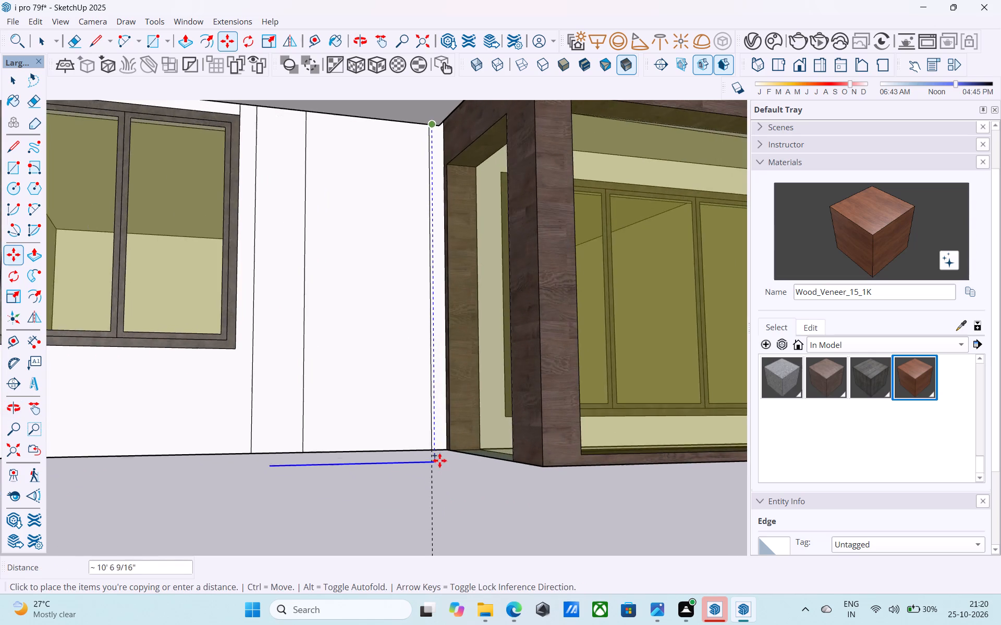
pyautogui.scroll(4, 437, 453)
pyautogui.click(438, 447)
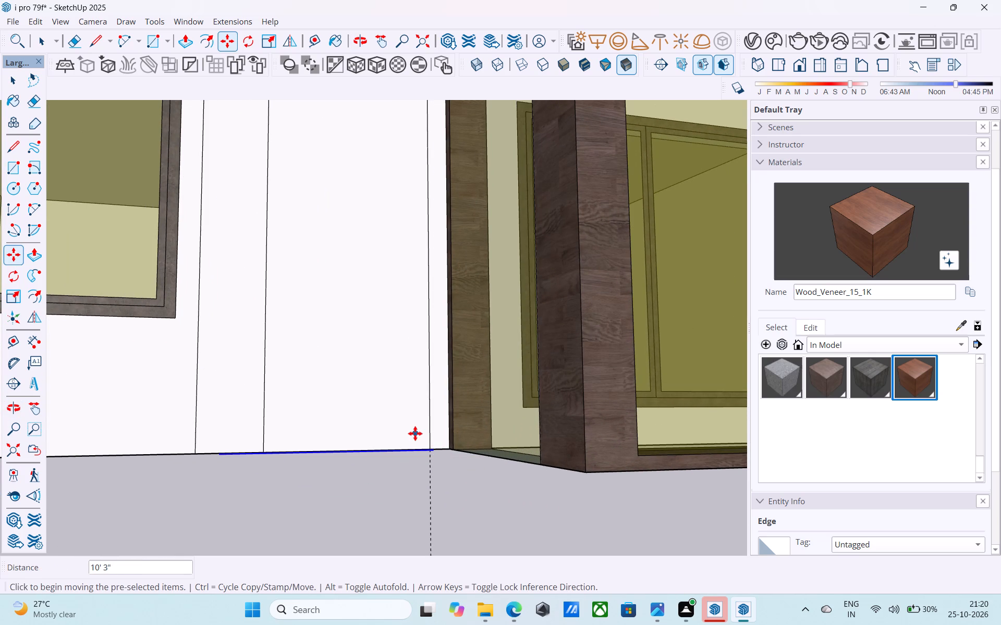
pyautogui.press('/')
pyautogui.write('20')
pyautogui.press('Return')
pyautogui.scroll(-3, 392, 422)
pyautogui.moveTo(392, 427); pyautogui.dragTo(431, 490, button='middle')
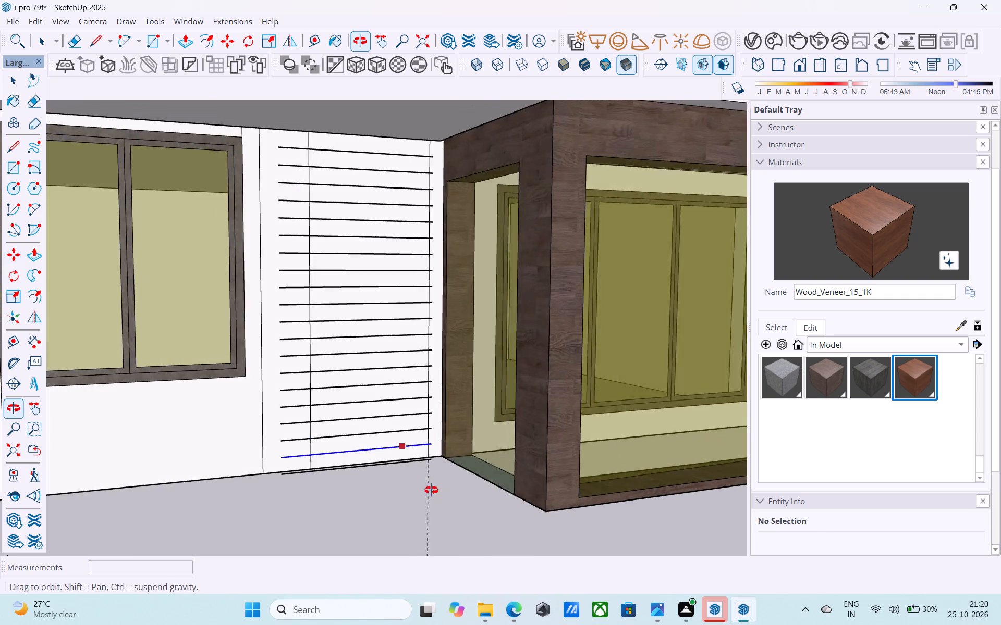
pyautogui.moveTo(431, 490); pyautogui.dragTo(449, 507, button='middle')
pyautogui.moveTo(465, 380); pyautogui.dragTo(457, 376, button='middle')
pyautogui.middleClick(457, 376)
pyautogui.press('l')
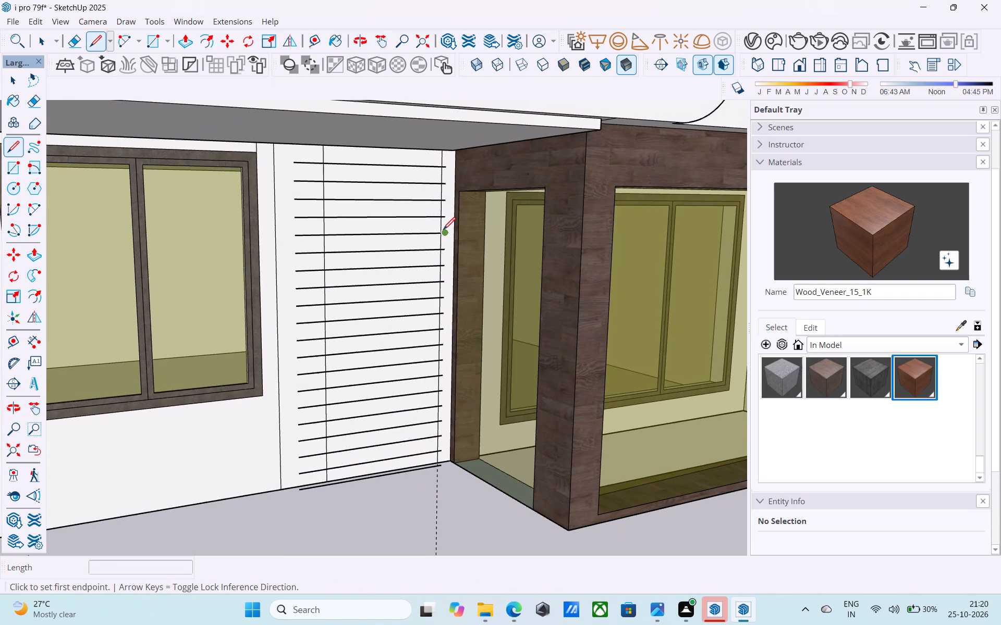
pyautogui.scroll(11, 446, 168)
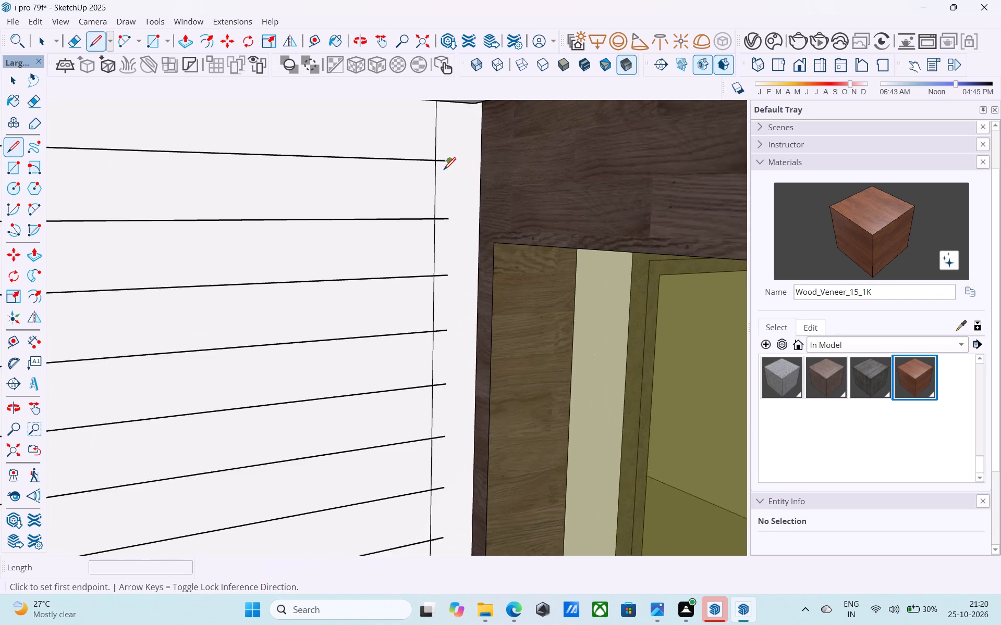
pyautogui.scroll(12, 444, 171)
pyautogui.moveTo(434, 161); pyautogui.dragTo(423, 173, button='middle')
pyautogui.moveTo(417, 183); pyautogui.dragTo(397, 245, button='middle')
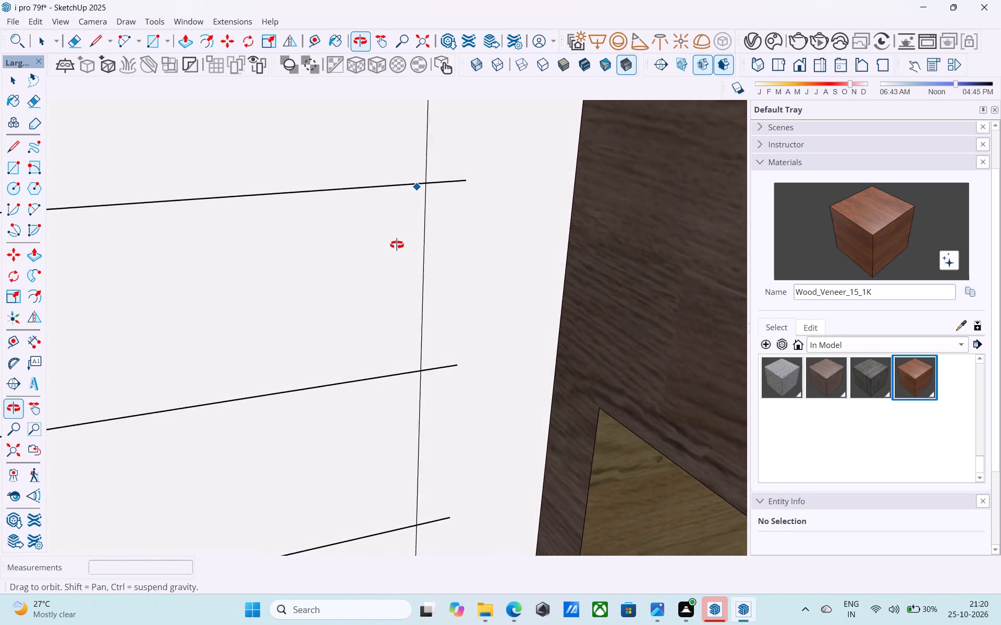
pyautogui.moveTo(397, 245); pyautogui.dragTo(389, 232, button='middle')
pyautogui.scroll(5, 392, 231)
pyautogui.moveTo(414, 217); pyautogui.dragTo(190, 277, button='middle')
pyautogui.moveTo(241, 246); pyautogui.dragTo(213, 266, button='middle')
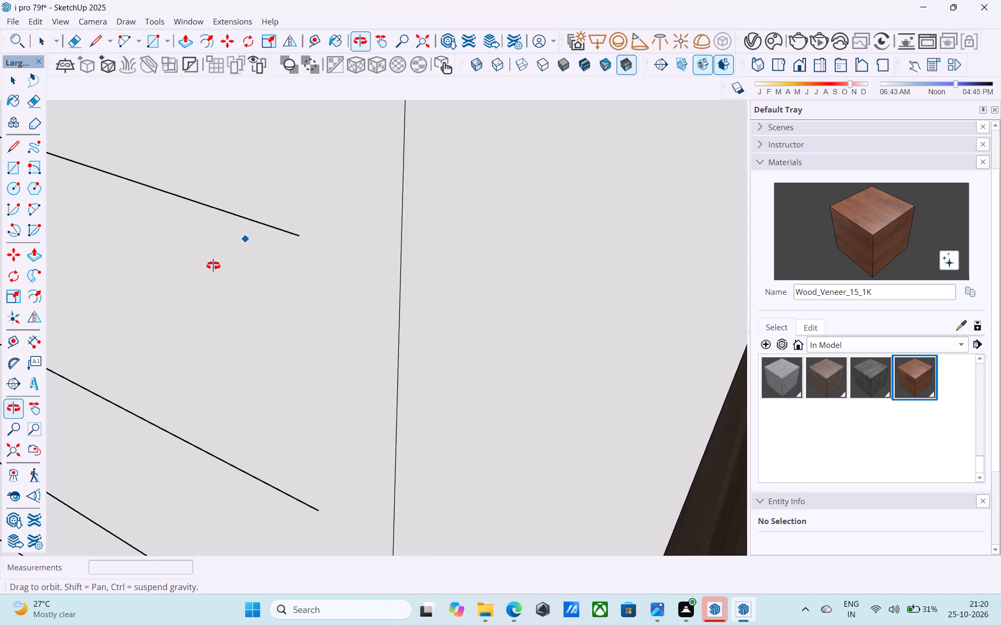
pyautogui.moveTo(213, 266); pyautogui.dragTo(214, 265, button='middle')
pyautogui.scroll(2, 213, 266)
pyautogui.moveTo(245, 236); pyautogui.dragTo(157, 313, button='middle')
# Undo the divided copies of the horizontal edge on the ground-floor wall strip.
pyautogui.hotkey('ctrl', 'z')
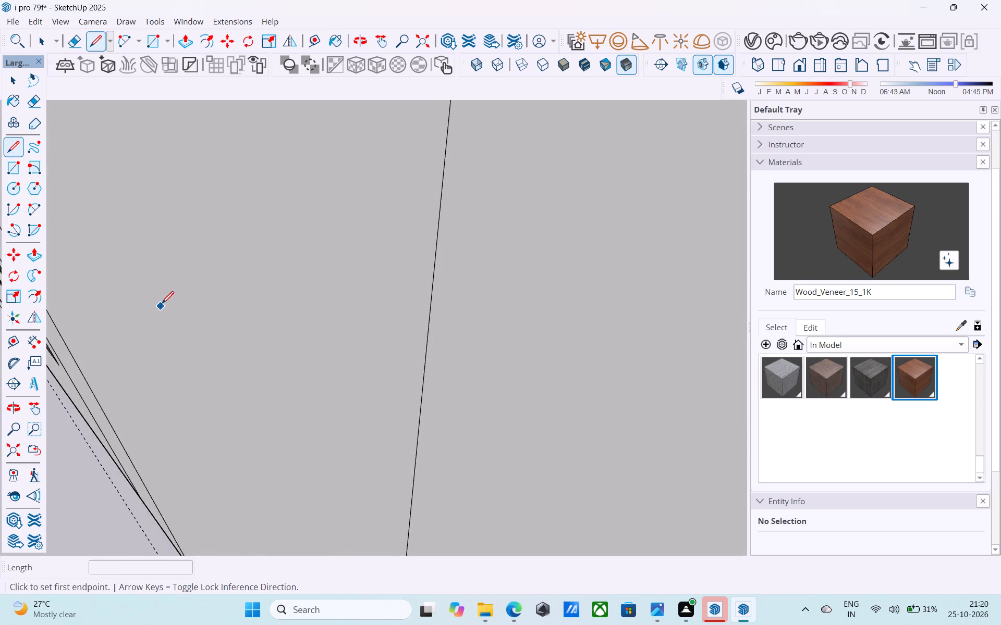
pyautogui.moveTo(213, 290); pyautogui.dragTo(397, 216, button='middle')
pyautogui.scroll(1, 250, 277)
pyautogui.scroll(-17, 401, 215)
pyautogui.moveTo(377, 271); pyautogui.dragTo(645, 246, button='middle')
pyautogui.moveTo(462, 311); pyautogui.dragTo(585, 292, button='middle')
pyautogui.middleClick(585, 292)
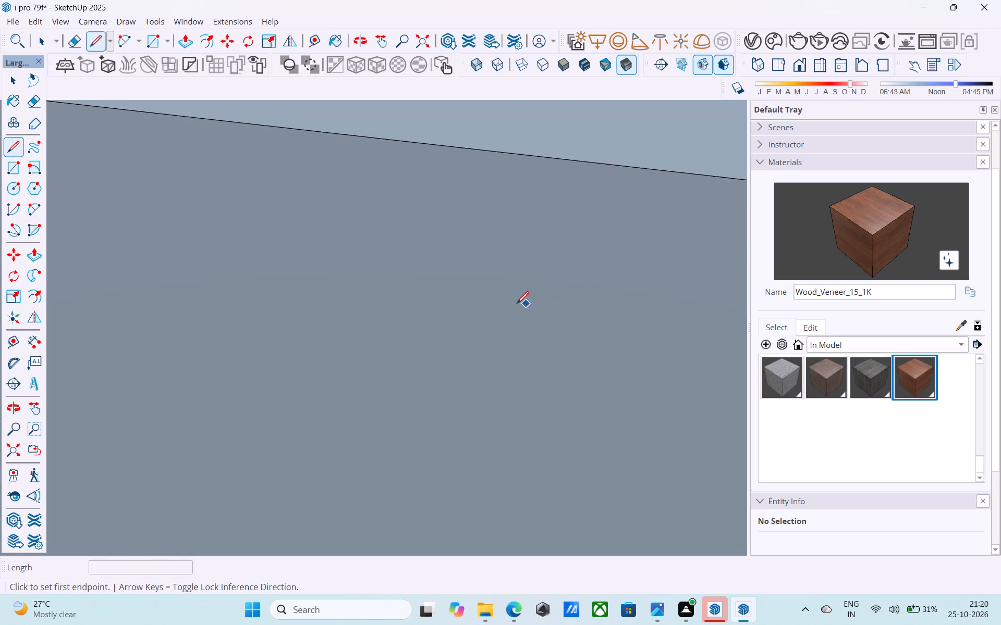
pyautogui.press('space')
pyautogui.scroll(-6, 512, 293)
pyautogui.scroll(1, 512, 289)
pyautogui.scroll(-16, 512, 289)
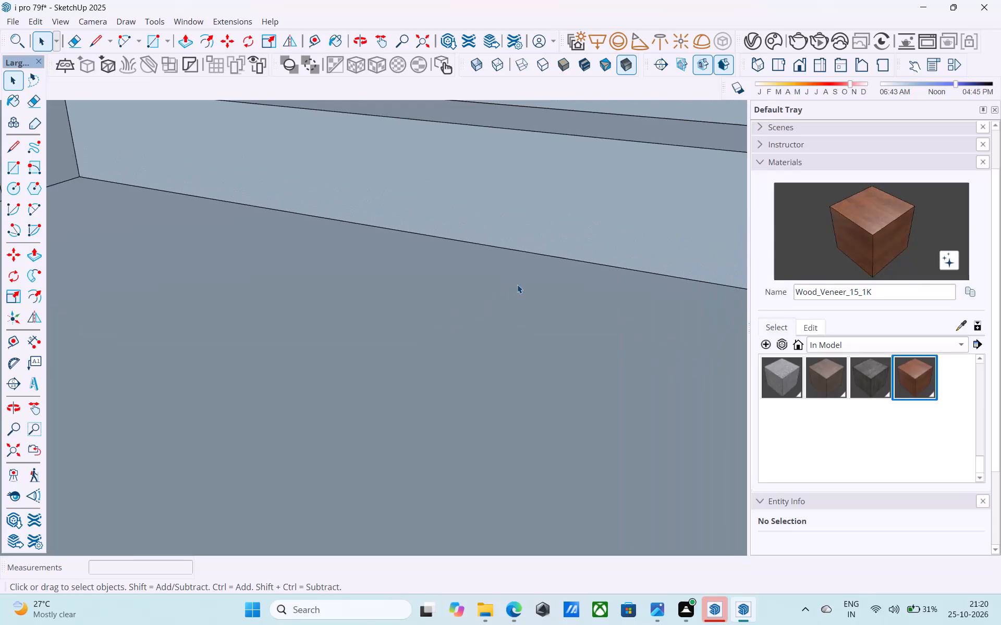
# Draw a horizontal line across the ground-floor wall strip beside the wood-clad bay, slightly below the strip's top edge.
pyautogui.scroll(-20, 517, 284)
pyautogui.scroll(-4, 517, 284)
pyautogui.scroll(1, 520, 276)
pyautogui.scroll(-19, 520, 276)
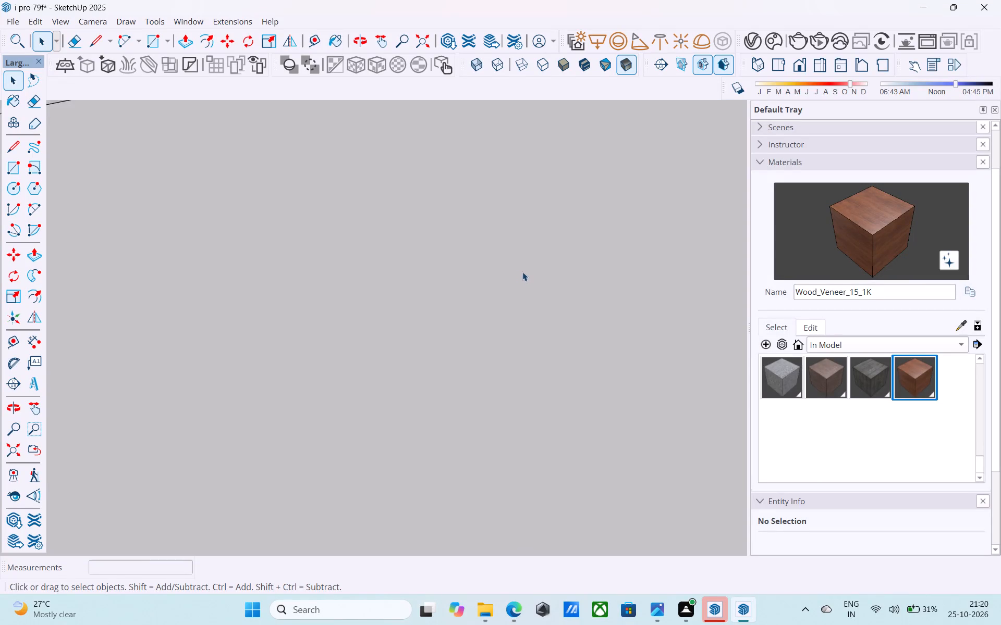
pyautogui.scroll(-20, 522, 272)
pyautogui.scroll(-16, 522, 272)
pyautogui.moveTo(533, 281); pyautogui.dragTo(441, 218, button='middle')
pyautogui.moveTo(426, 210); pyautogui.dragTo(390, 199, button='middle')
pyautogui.moveTo(508, 307); pyautogui.dragTo(331, 277, button='middle')
pyautogui.moveTo(542, 380); pyautogui.dragTo(538, 370, button='middle')
pyautogui.moveTo(540, 358); pyautogui.dragTo(564, 314, button='middle')
pyautogui.scroll(12, 542, 332)
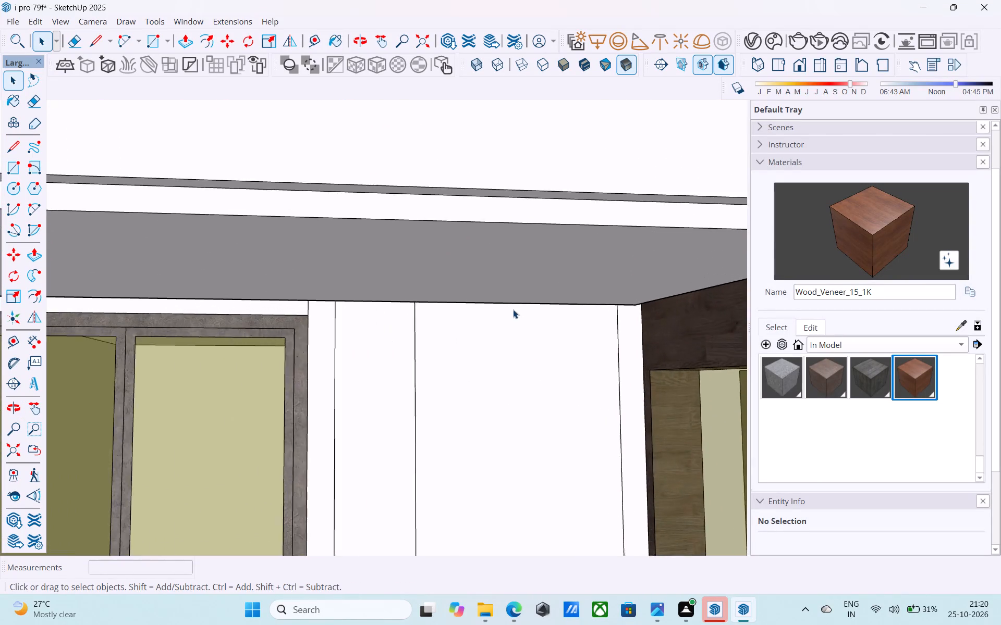
pyautogui.scroll(5, 513, 309)
pyautogui.moveTo(473, 331); pyautogui.dragTo(650, 276, button='middle')
pyautogui.moveTo(503, 320); pyautogui.dragTo(494, 316, button='middle')
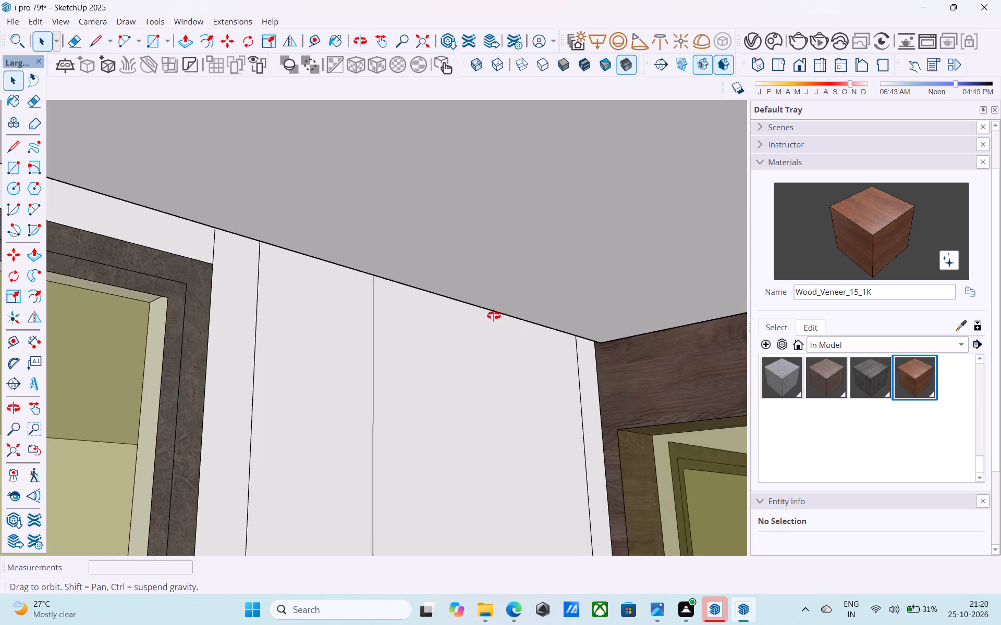
pyautogui.moveTo(494, 316); pyautogui.dragTo(487, 312, button='middle')
pyautogui.press('l')
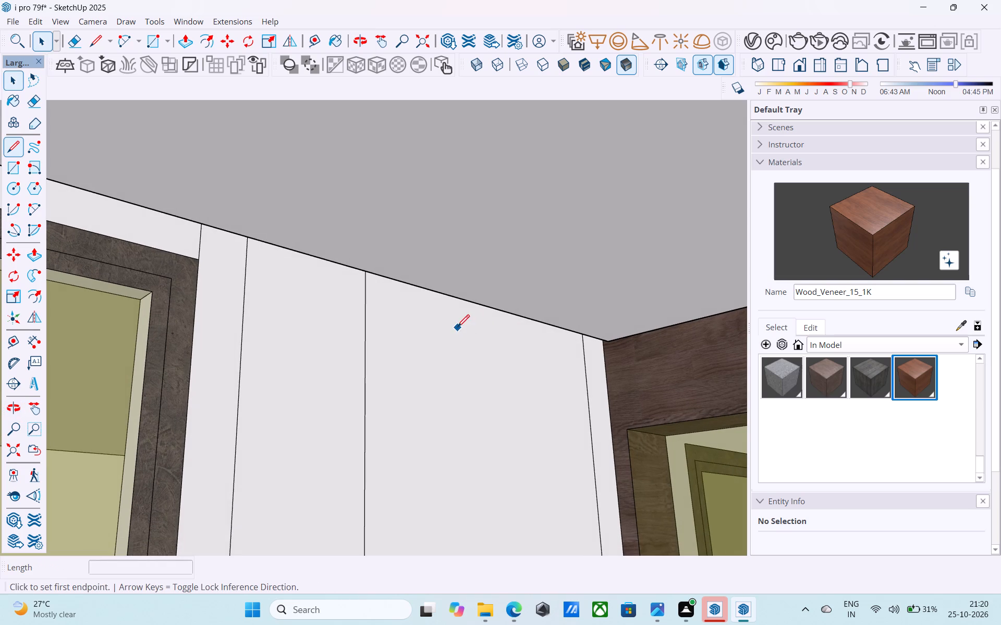
pyautogui.click(365, 295)
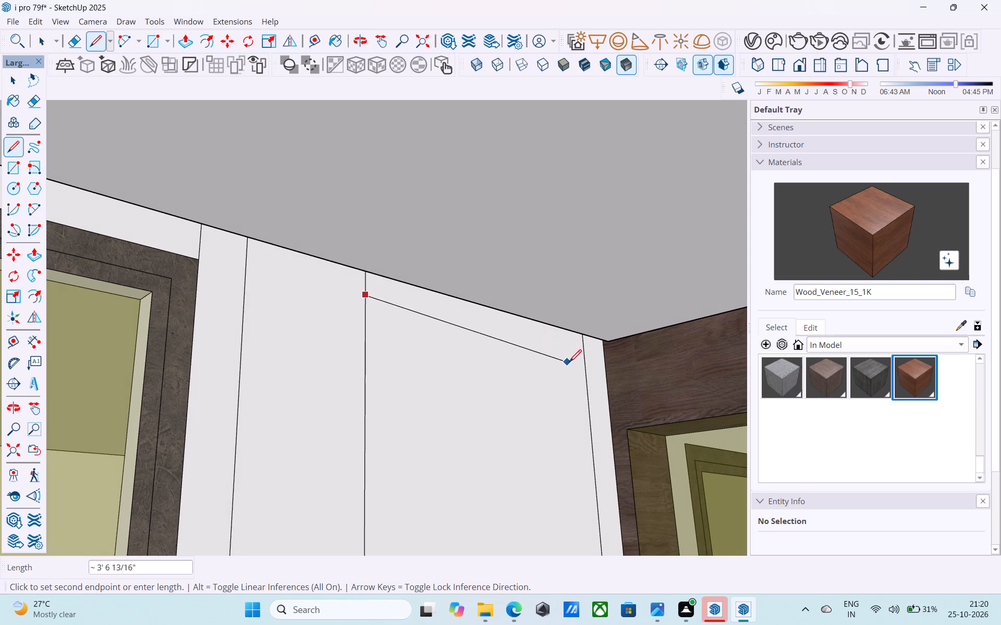
pyautogui.click(585, 360)
pyautogui.press('space')
# Copy the new horizontal line about 10' 1" down to the base of the wall strip, dividing the distance into 20.
pyautogui.click(407, 308)
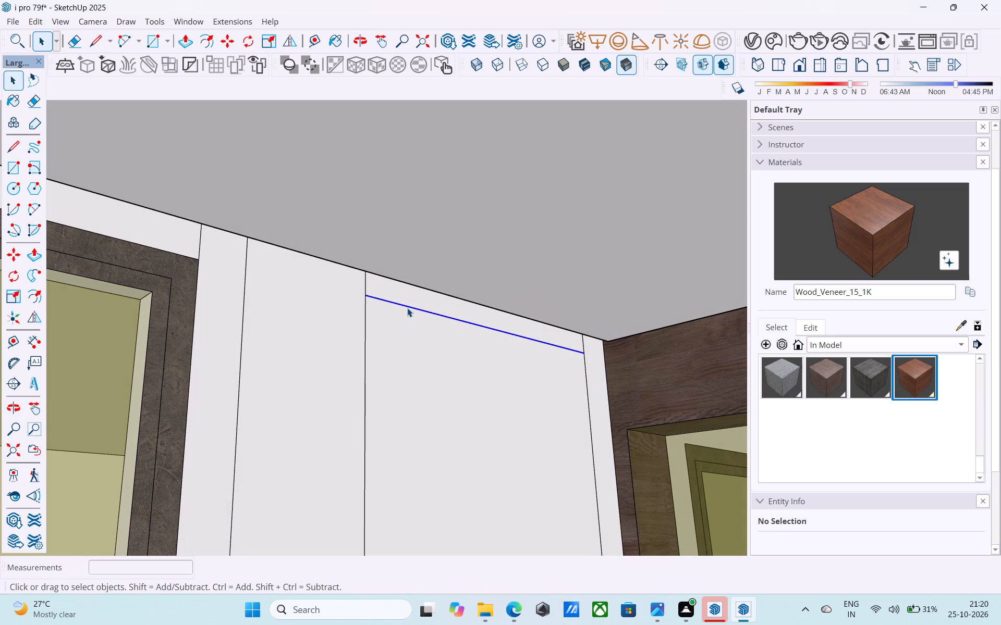
pyautogui.press('m')
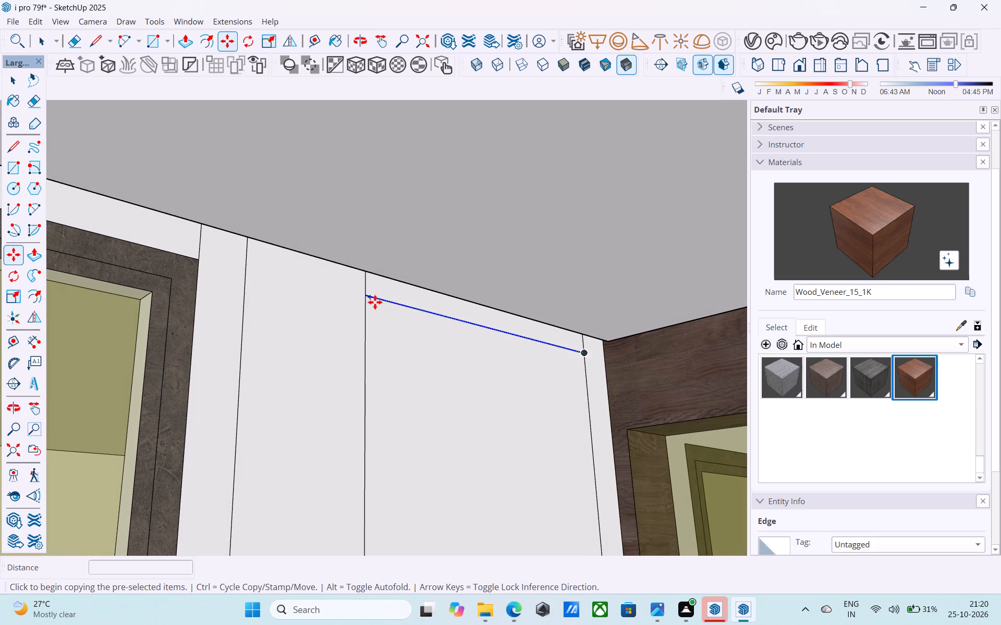
pyautogui.click(369, 297)
pyautogui.scroll(-6, 378, 291)
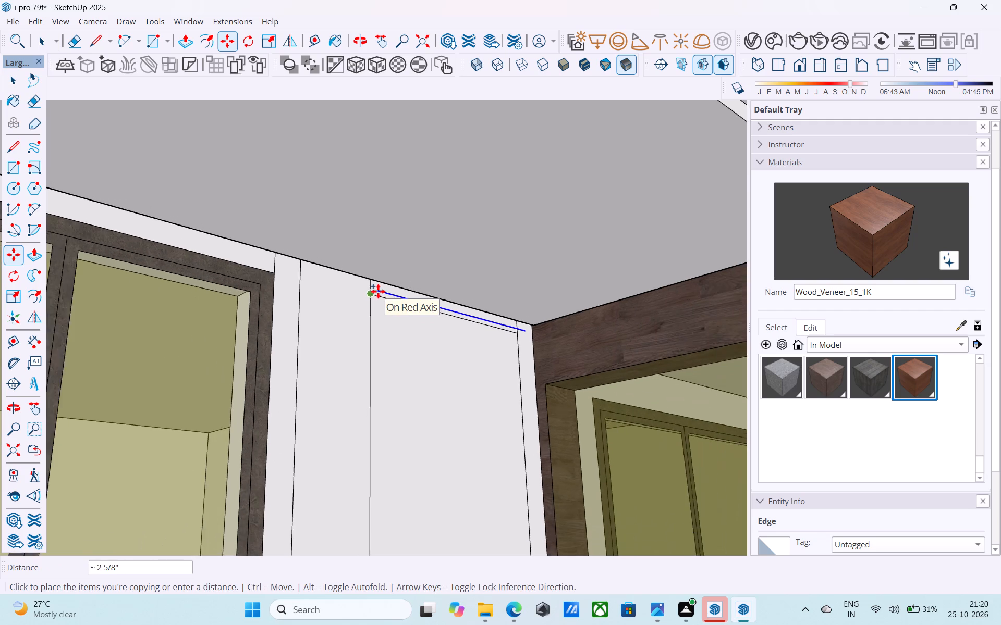
pyautogui.scroll(-6, 380, 290)
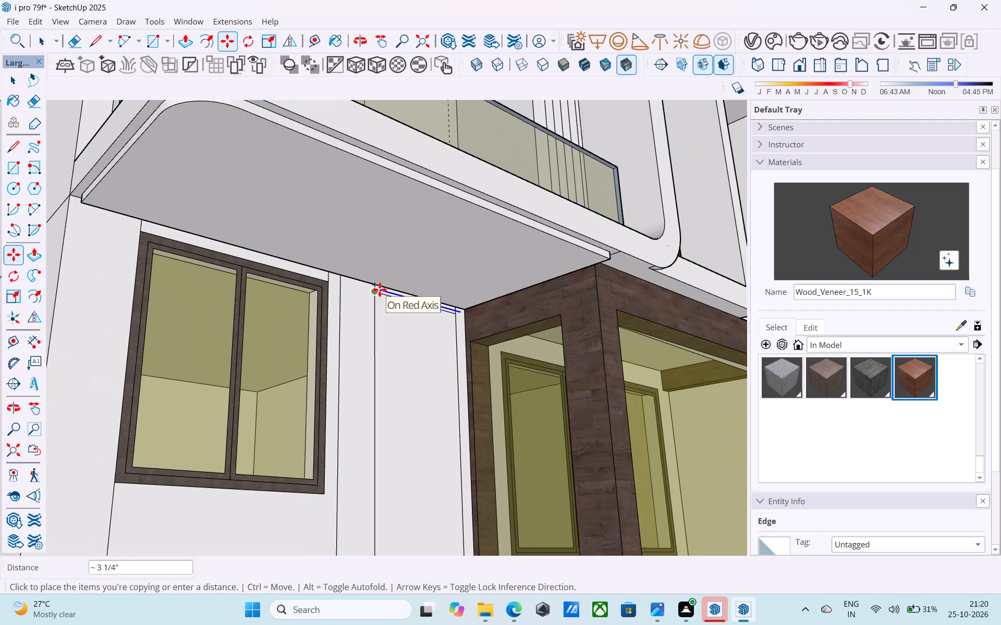
pyautogui.scroll(-4, 380, 290)
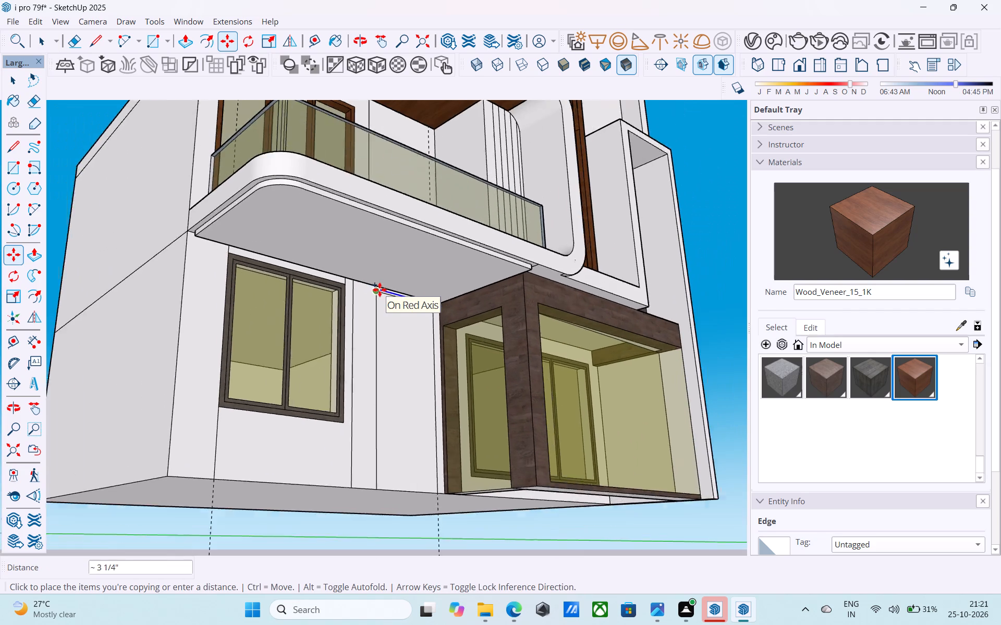
pyautogui.scroll(-2, 380, 290)
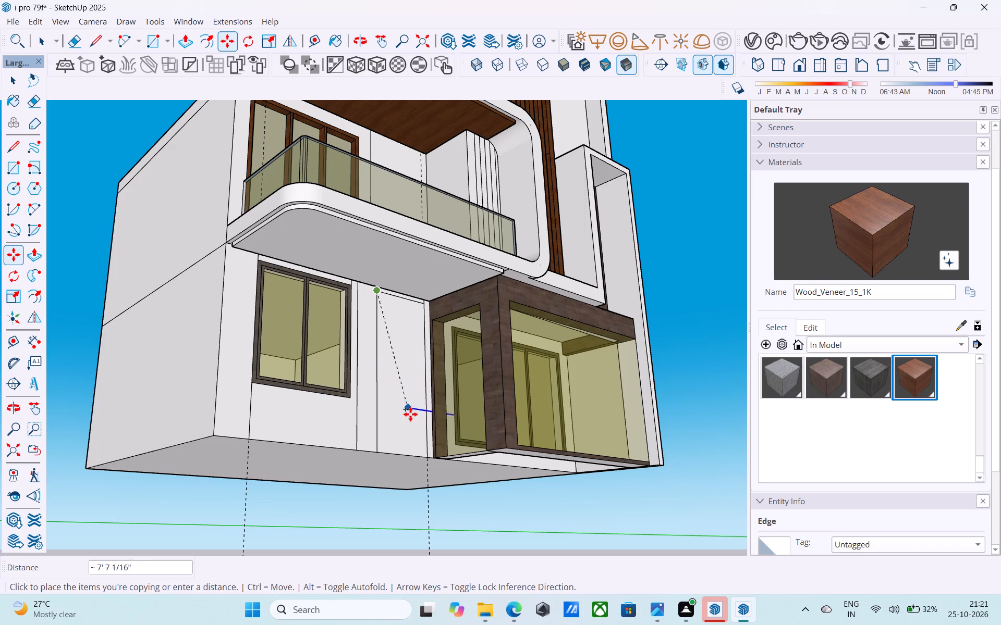
pyautogui.scroll(7, 384, 446)
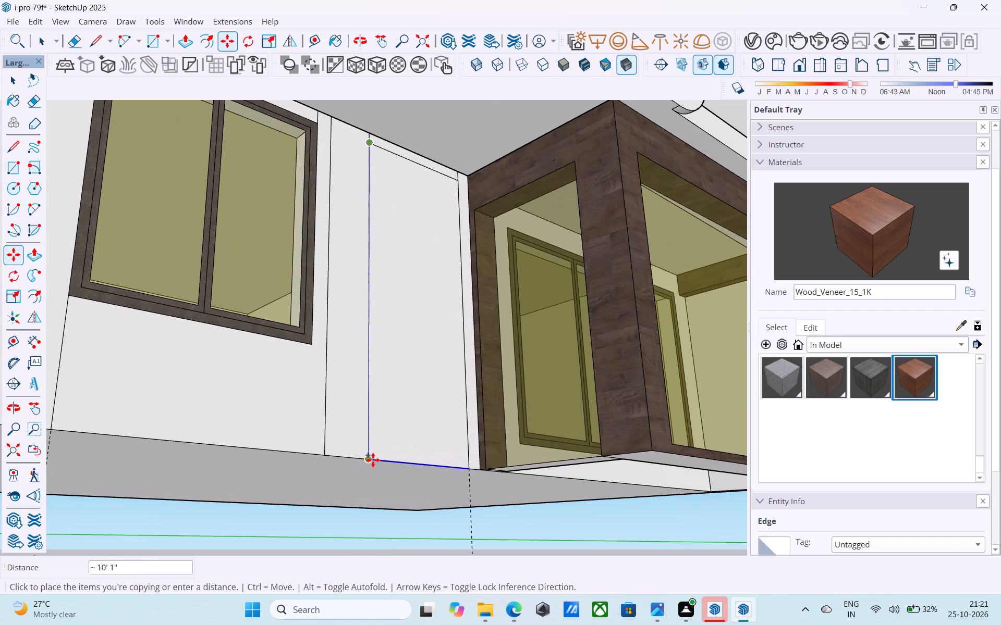
pyautogui.click(373, 460)
pyautogui.press('/')
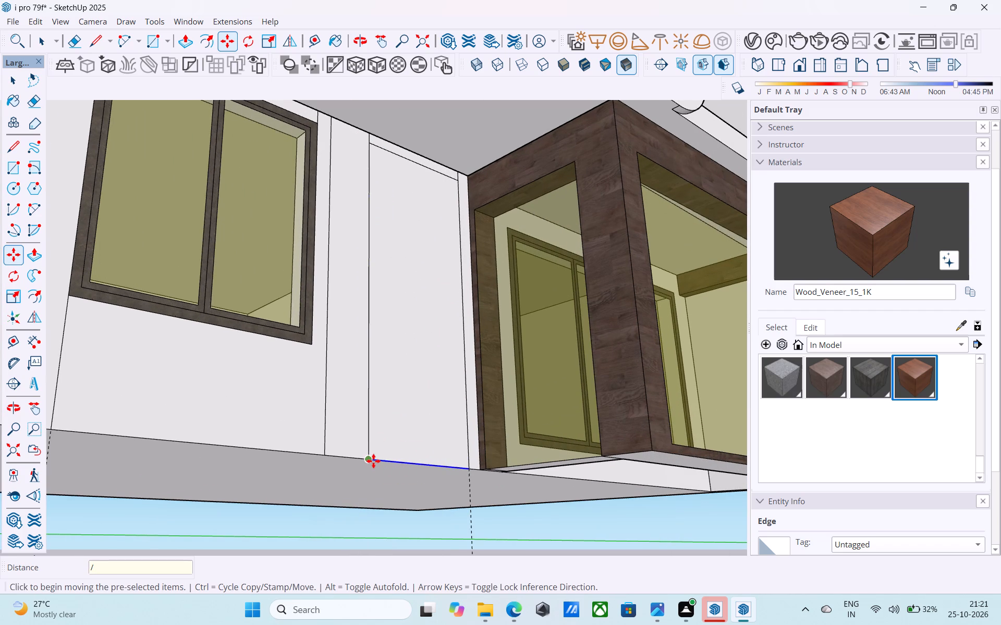
pyautogui.write('20')
pyautogui.press('Return')
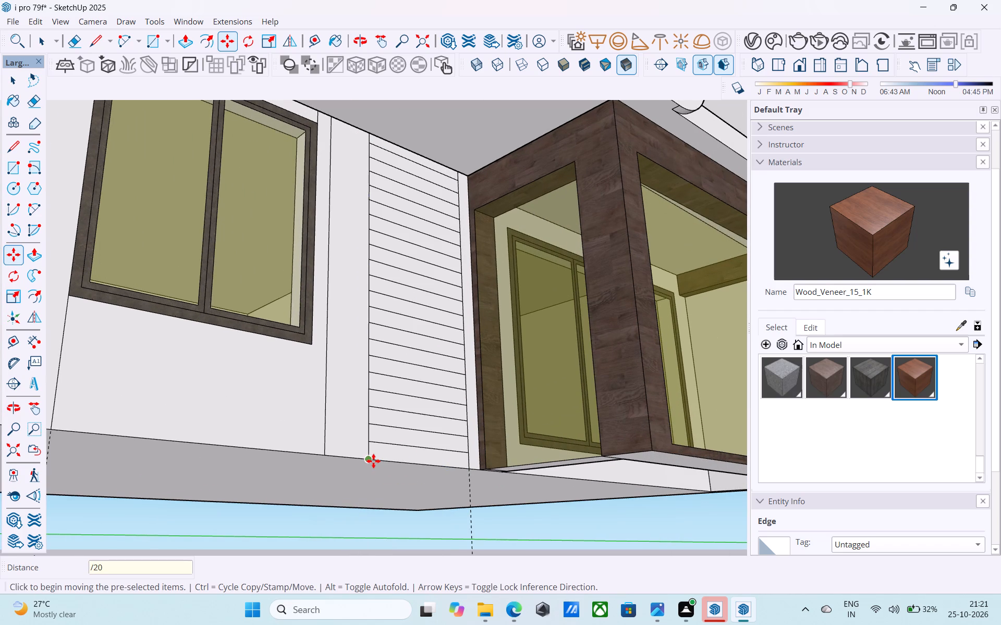
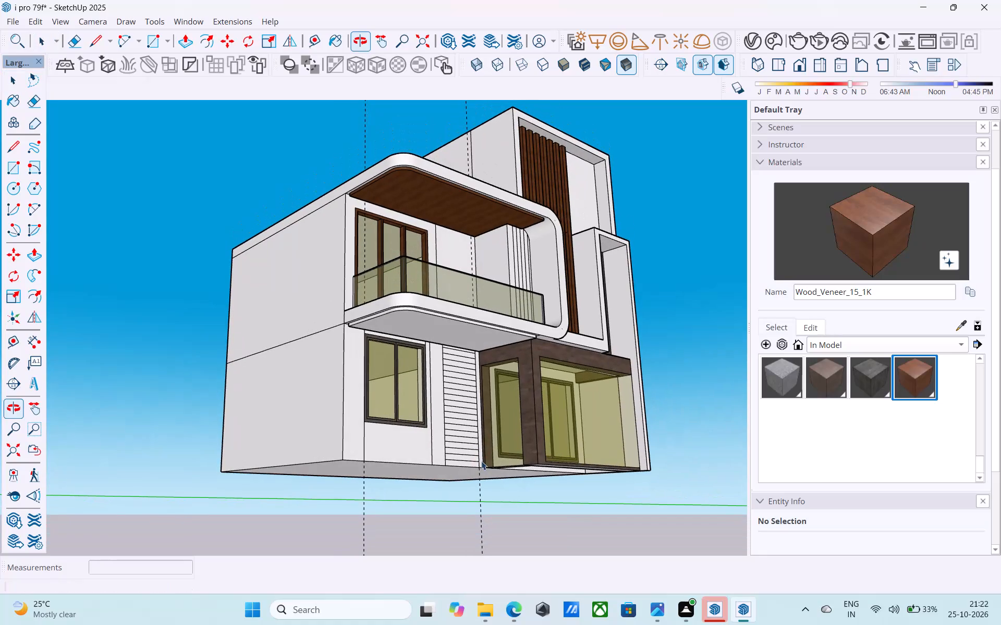
# Save the model.
pyautogui.hotkey('ctrl', 's')
# Paint the recessed wall face beside the vertical wood slats in the upper tower frame with the plaster material Plaster_04_1K.
pyautogui.scroll(-2, 471, 341)
pyautogui.keyDown('shift'); pyautogui.moveTo(471, 341); pyautogui.dragTo(484, 426, button='middle'); pyautogui.keyUp('shift')
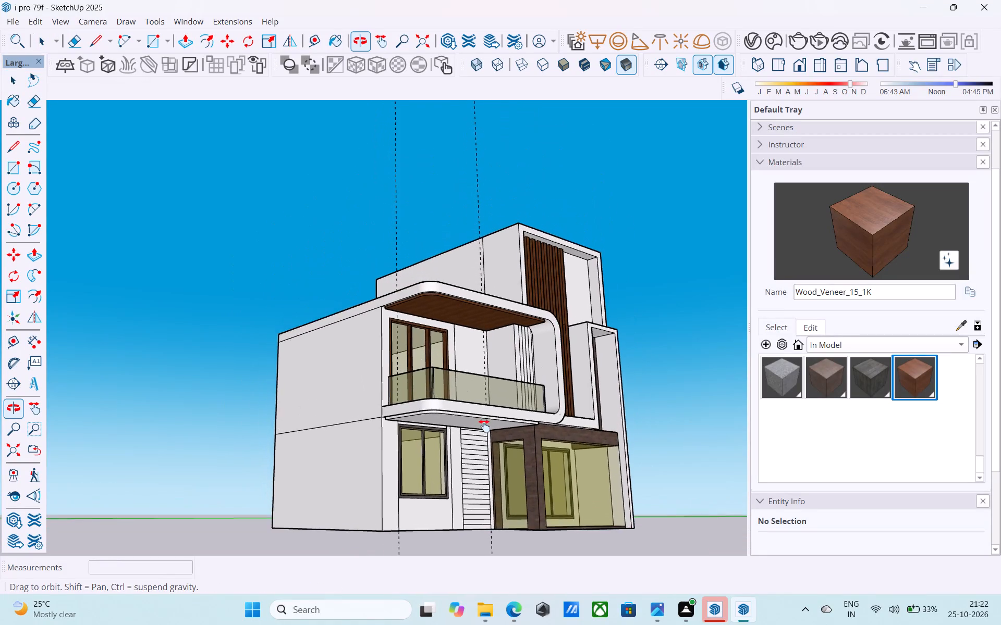
pyautogui.keyDown('shift'); pyautogui.moveTo(484, 426); pyautogui.dragTo(382, 429, button='middle'); pyautogui.keyUp('shift')
pyautogui.moveTo(564, 371); pyautogui.dragTo(560, 401, button='middle')
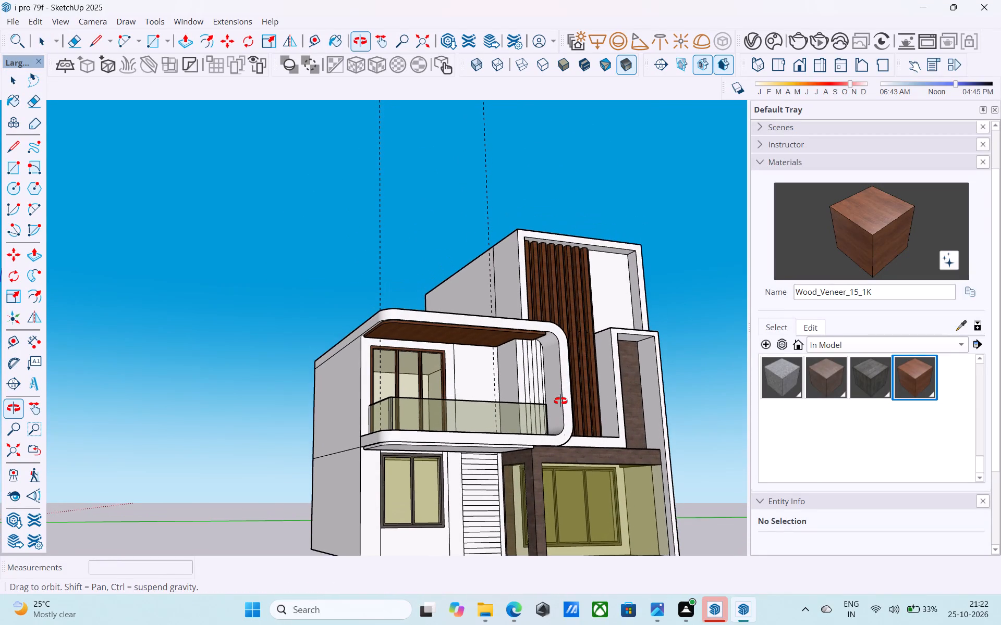
pyautogui.moveTo(560, 401); pyautogui.dragTo(560, 402, button='middle')
pyautogui.click(829, 350)
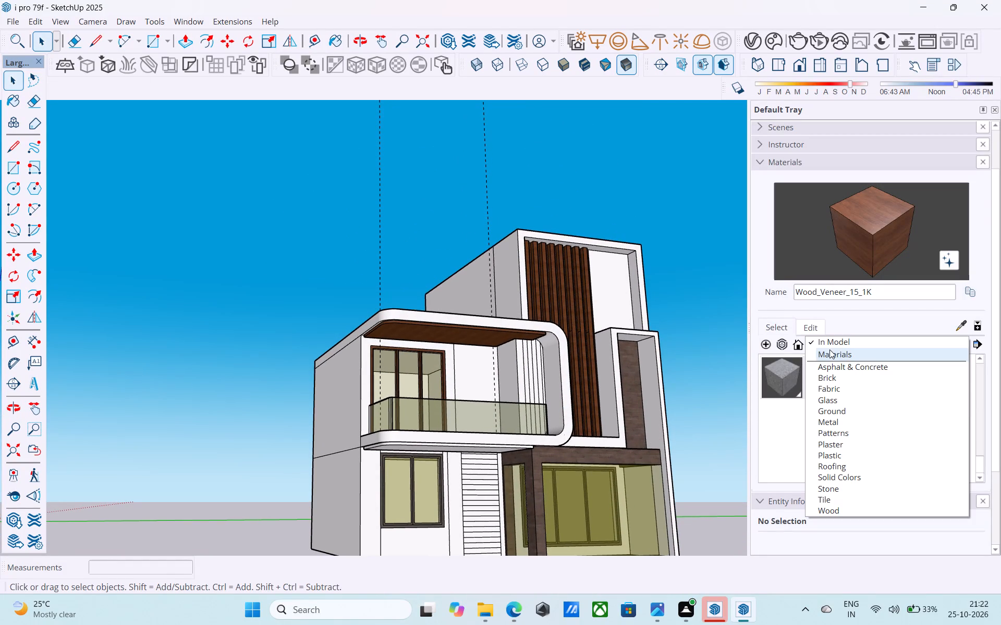
pyautogui.click(828, 444)
pyautogui.click(878, 372)
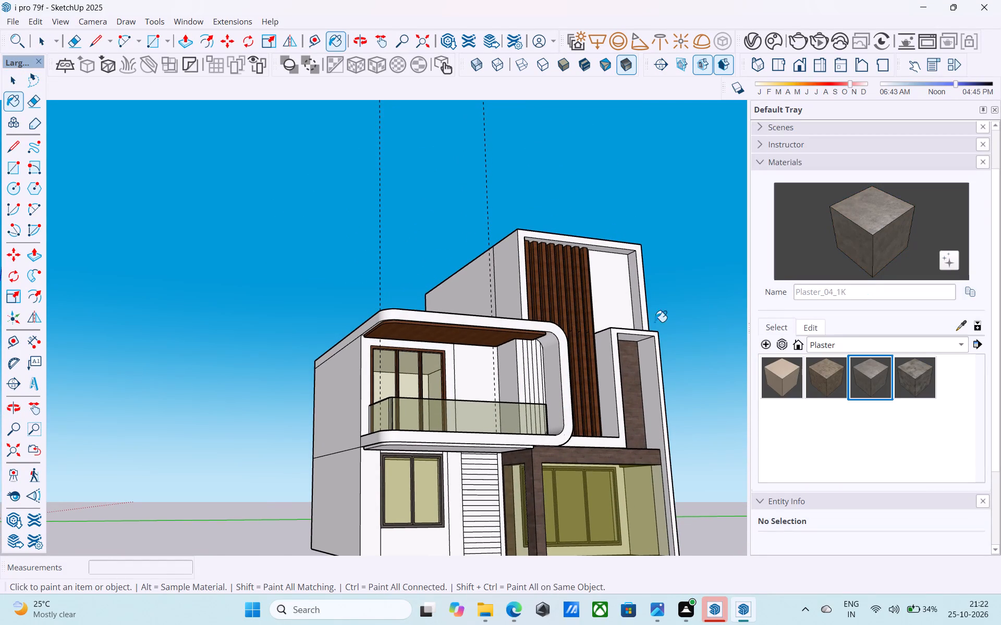
pyautogui.scroll(3, 646, 322)
pyautogui.click(606, 308)
# Paint all the narrow vertical strips on the balcony's side wall, inside the curved frame, with the wood material Wood_Veneer_15_1K.
pyautogui.moveTo(608, 307); pyautogui.dragTo(588, 384, button='middle')
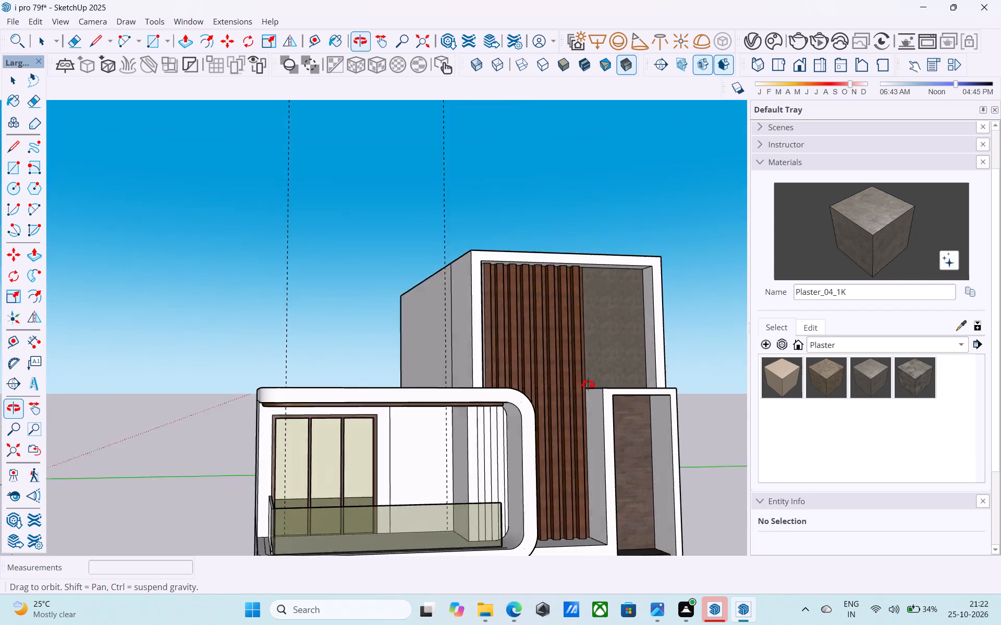
pyautogui.moveTo(588, 384); pyautogui.dragTo(408, 457, button='middle')
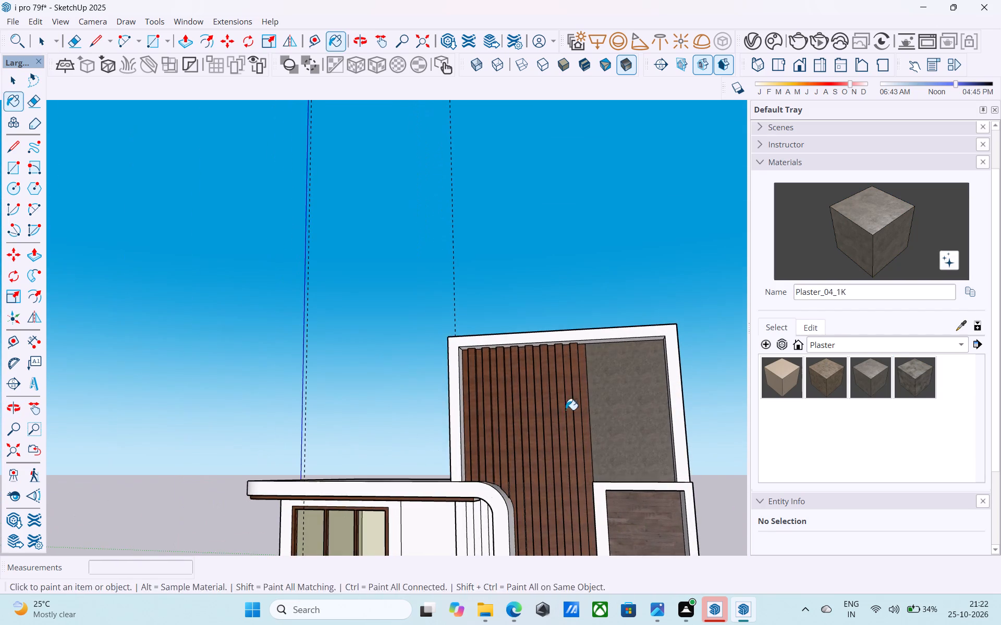
pyautogui.moveTo(569, 397); pyautogui.dragTo(688, 386, button='middle')
pyautogui.scroll(-4, 606, 378)
pyautogui.keyDown('shift'); pyautogui.moveTo(571, 419); pyautogui.dragTo(569, 423, button='middle'); pyautogui.keyUp('shift')
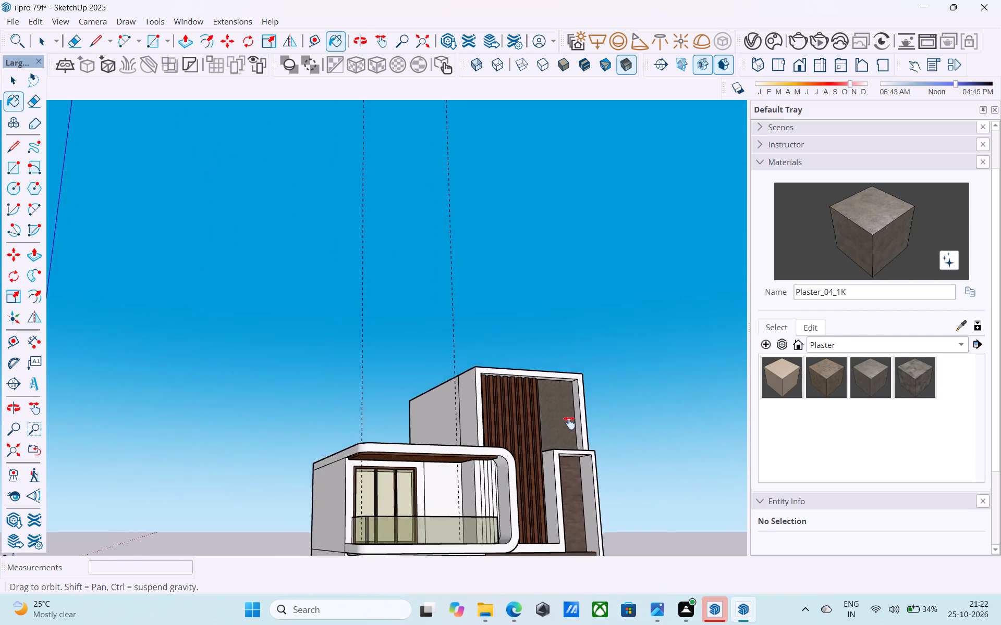
pyautogui.keyDown('shift'); pyautogui.moveTo(569, 423); pyautogui.dragTo(643, 417, button='middle'); pyautogui.keyUp('shift')
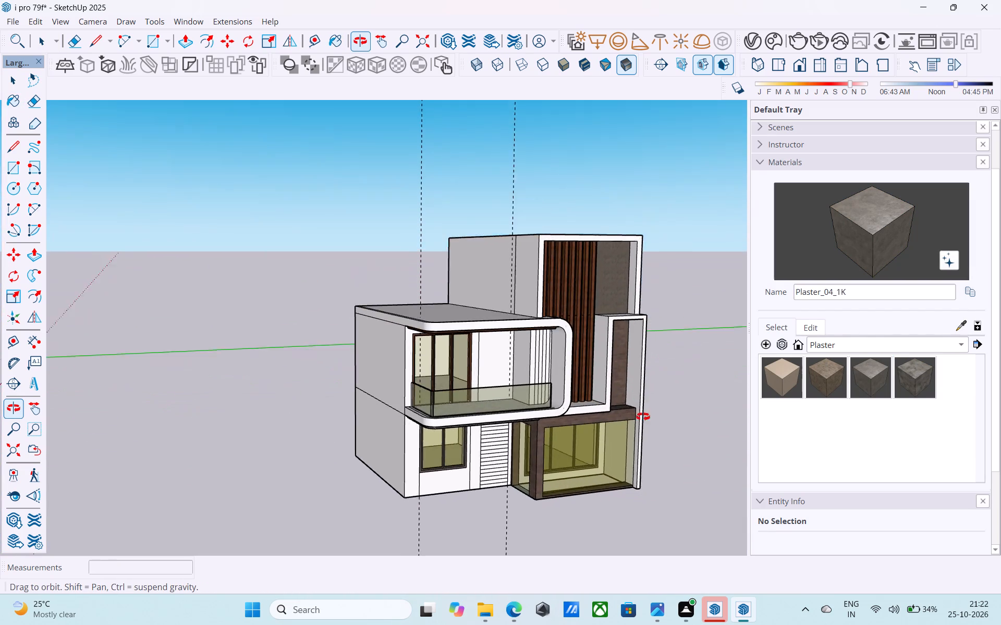
pyautogui.keyDown('shift'); pyautogui.moveTo(643, 417); pyautogui.dragTo(658, 431, button='middle'); pyautogui.keyUp('shift')
pyautogui.scroll(5, 827, 397)
pyautogui.click(843, 399)
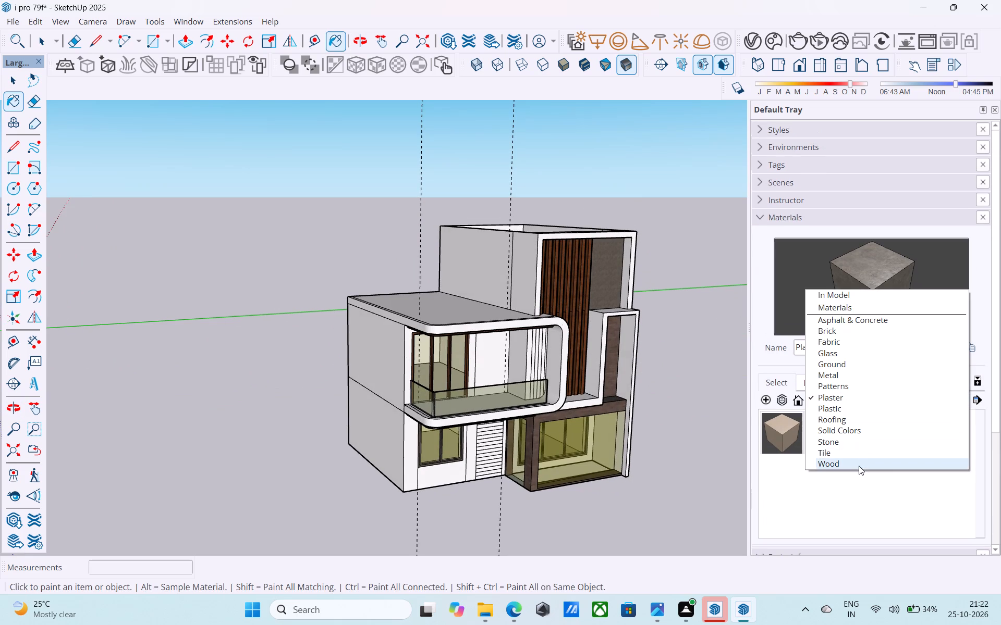
pyautogui.click(859, 466)
pyautogui.click(834, 478)
pyautogui.scroll(8, 499, 326)
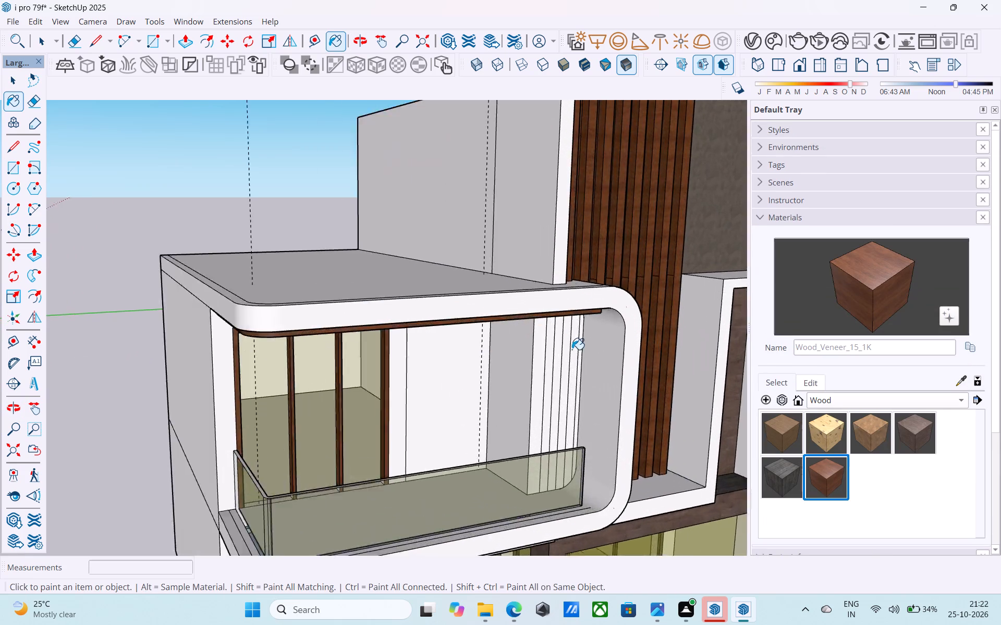
pyautogui.scroll(9, 572, 349)
pyautogui.click(516, 335)
pyautogui.click(535, 330)
pyautogui.click(546, 329)
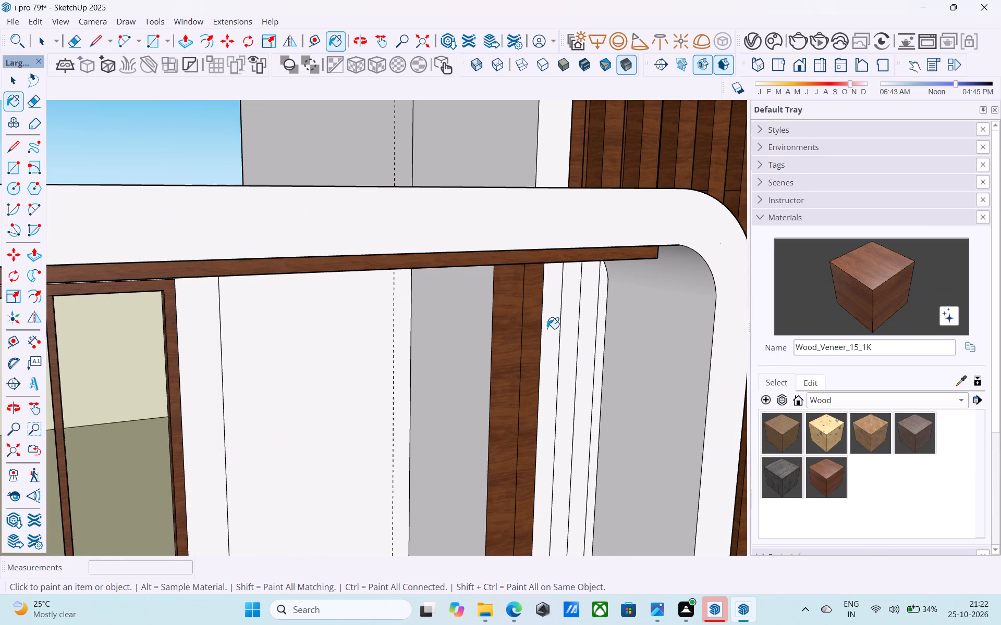
pyautogui.click(558, 332)
pyautogui.click(586, 333)
pyautogui.click(599, 326)
pyautogui.click(573, 327)
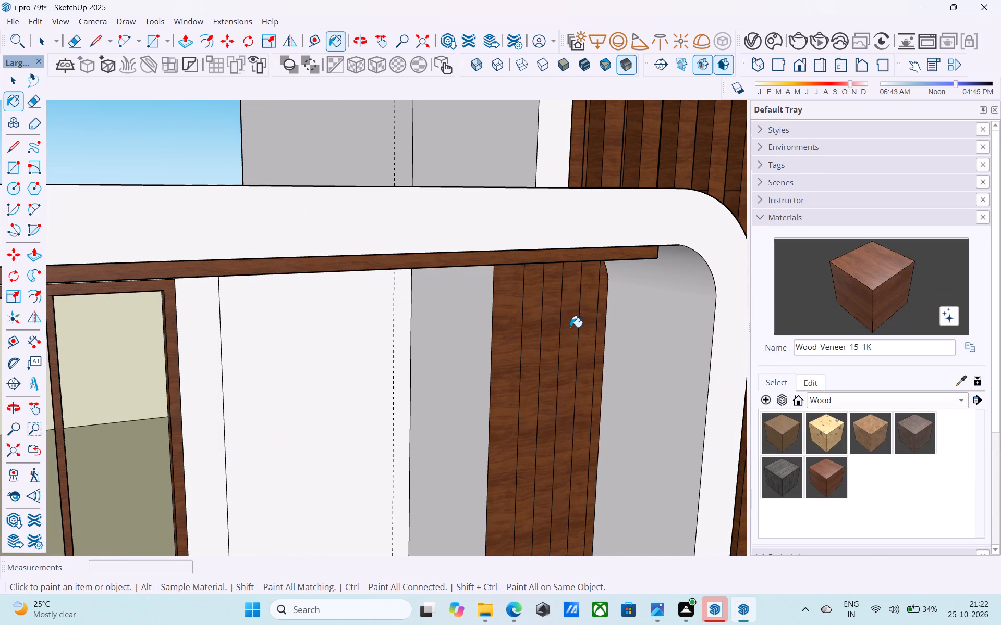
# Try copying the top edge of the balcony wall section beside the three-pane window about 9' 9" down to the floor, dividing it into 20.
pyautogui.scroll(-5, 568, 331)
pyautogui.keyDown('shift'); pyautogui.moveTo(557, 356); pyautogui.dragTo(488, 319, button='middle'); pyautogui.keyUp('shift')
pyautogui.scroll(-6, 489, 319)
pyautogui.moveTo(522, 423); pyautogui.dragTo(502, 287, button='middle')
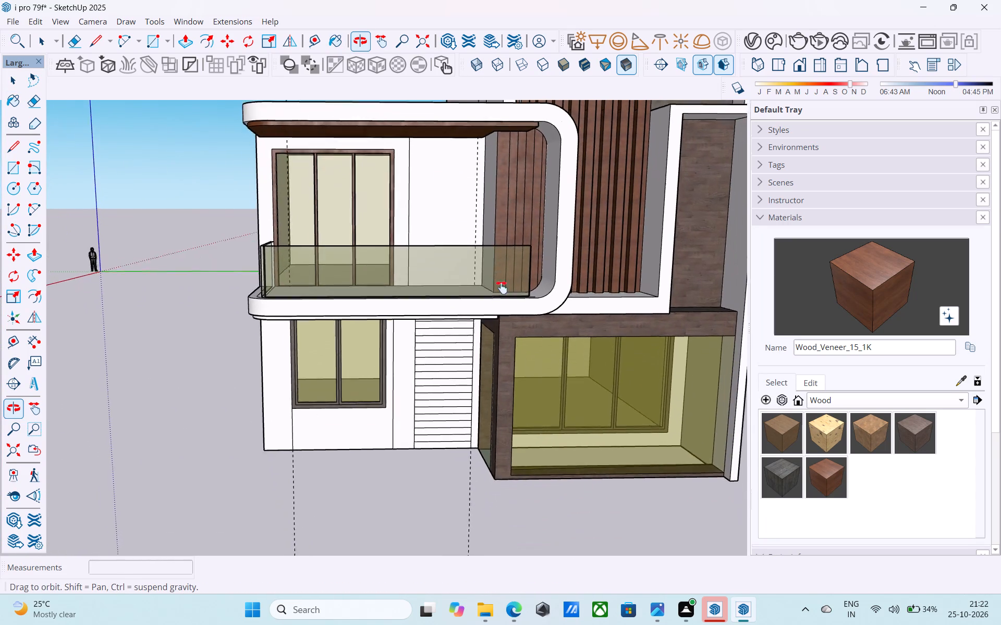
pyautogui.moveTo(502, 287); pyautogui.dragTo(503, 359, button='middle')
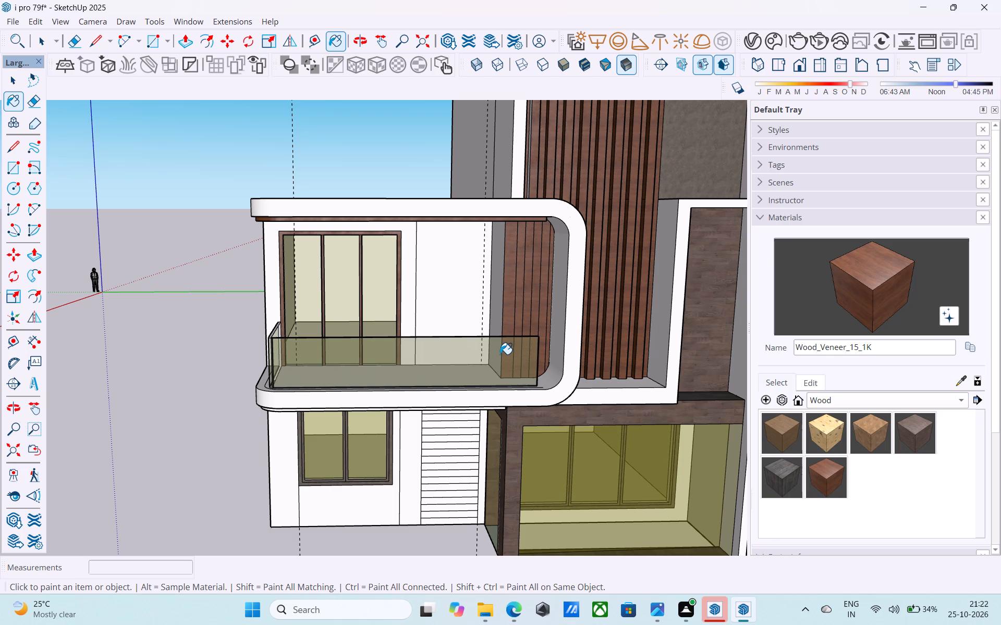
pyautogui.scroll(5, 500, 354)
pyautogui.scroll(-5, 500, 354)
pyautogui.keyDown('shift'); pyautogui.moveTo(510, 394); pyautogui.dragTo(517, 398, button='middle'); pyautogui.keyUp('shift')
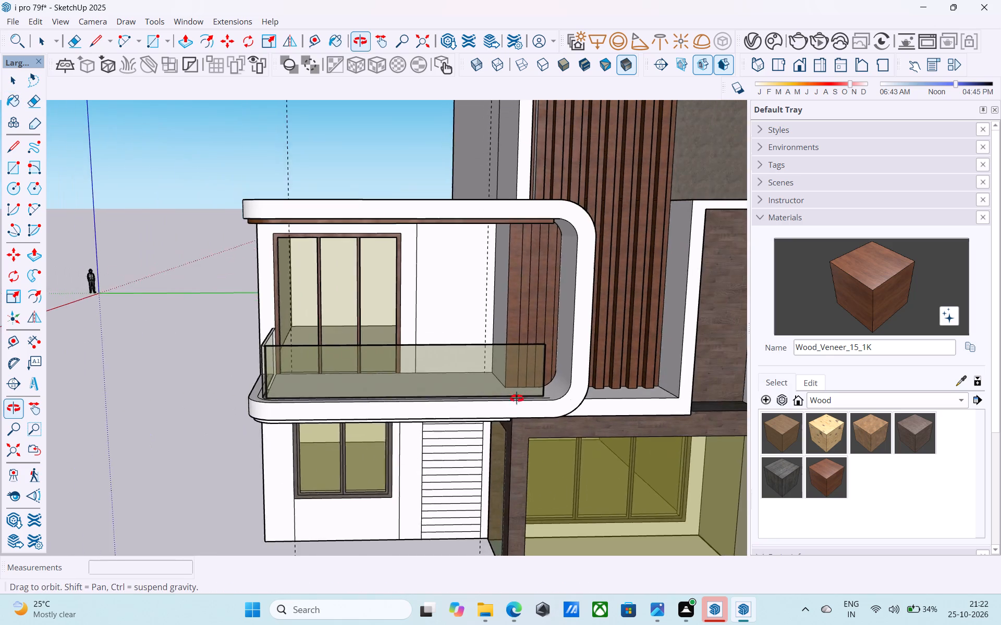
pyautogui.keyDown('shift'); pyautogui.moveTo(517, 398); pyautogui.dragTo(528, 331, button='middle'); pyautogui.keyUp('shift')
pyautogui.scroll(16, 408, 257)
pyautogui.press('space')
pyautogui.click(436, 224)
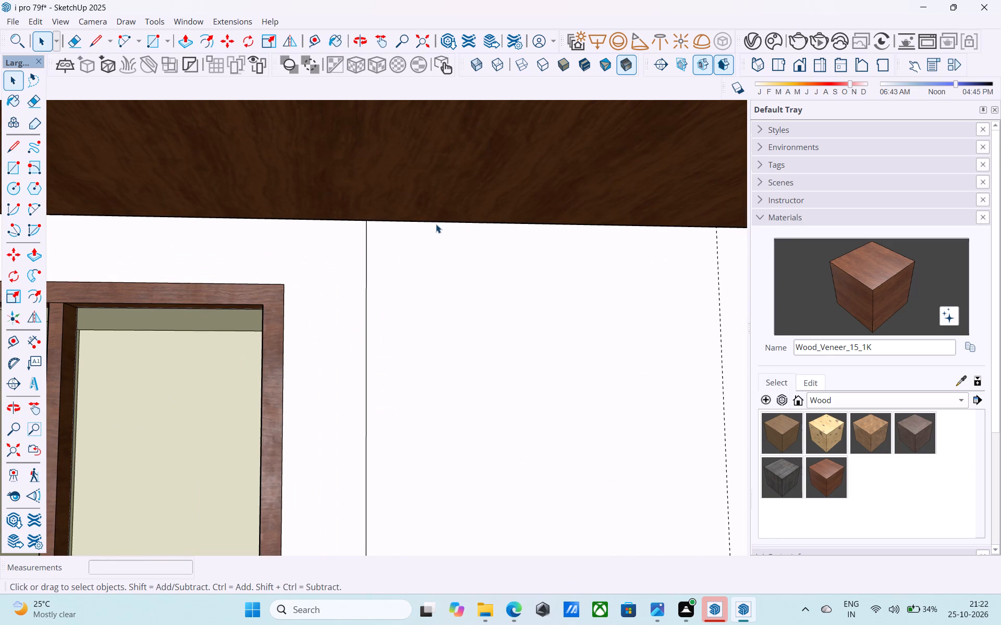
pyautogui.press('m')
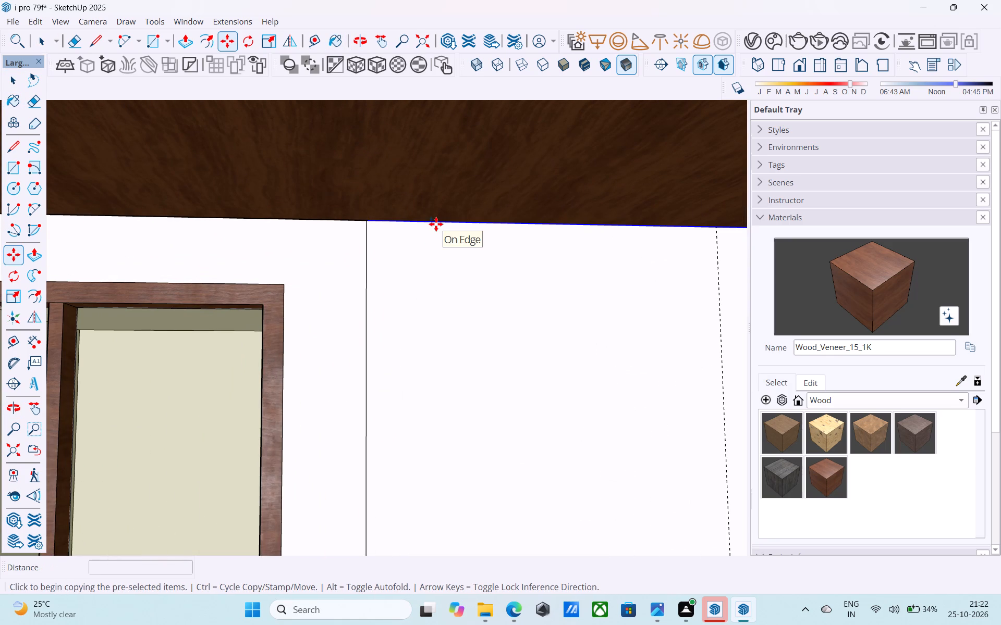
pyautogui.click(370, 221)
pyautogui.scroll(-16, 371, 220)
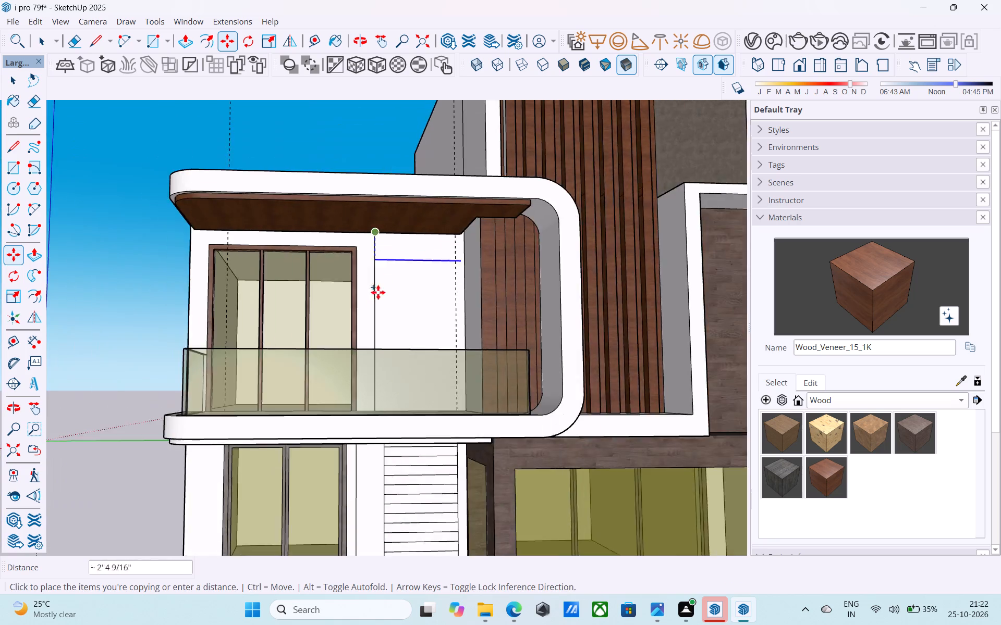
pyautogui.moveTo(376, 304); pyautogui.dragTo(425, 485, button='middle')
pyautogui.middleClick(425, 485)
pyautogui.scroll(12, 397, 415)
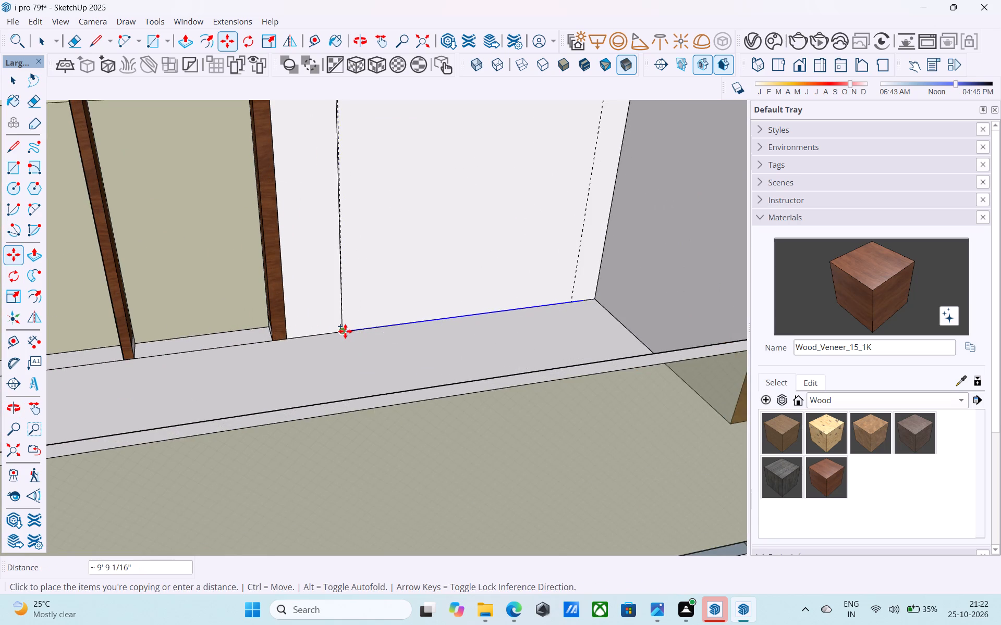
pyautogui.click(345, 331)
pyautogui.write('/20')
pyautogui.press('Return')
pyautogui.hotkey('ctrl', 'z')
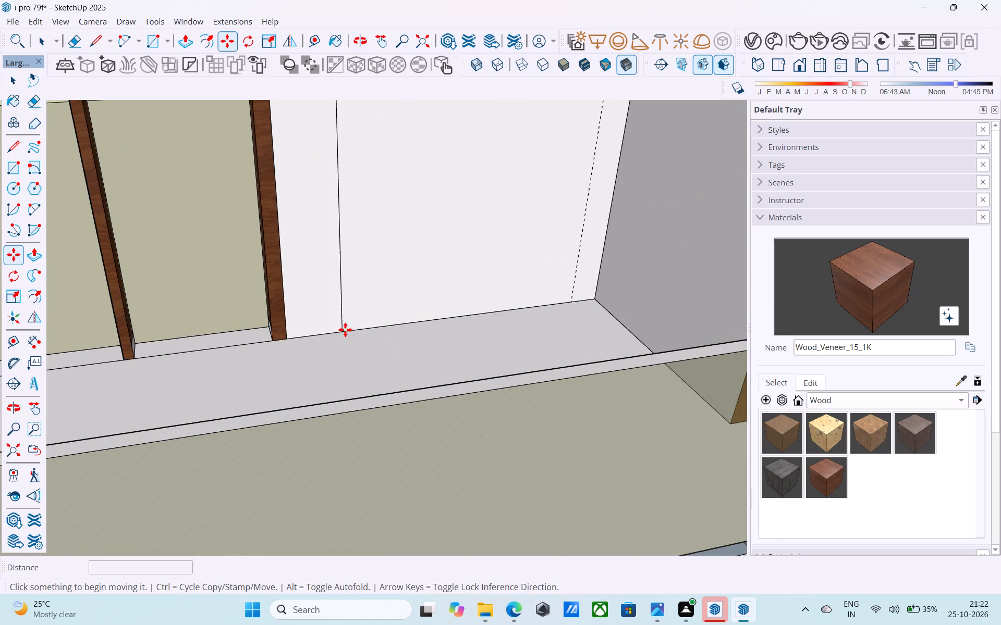
# Draw a horizontal line slightly below the wood ceiling across the balcony wall section, from its vertical seam to the dashed guide.
pyautogui.scroll(-8, 356, 346)
pyautogui.middleClick(364, 356)
pyautogui.keyDown('shift'); pyautogui.moveTo(364, 357); pyautogui.dragTo(367, 367, button='middle'); pyautogui.keyUp('shift')
pyautogui.keyDown('shift'); pyautogui.moveTo(368, 373); pyautogui.dragTo(373, 495, button='middle'); pyautogui.keyUp('shift')
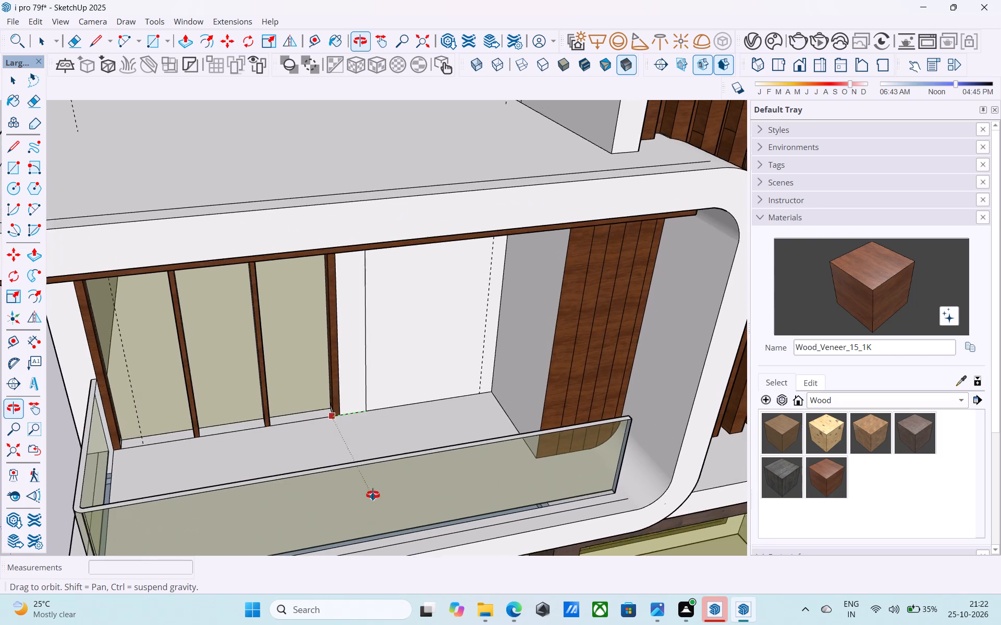
pyautogui.keyDown('shift'); pyautogui.moveTo(373, 495); pyautogui.dragTo(374, 429, button='middle'); pyautogui.keyUp('shift')
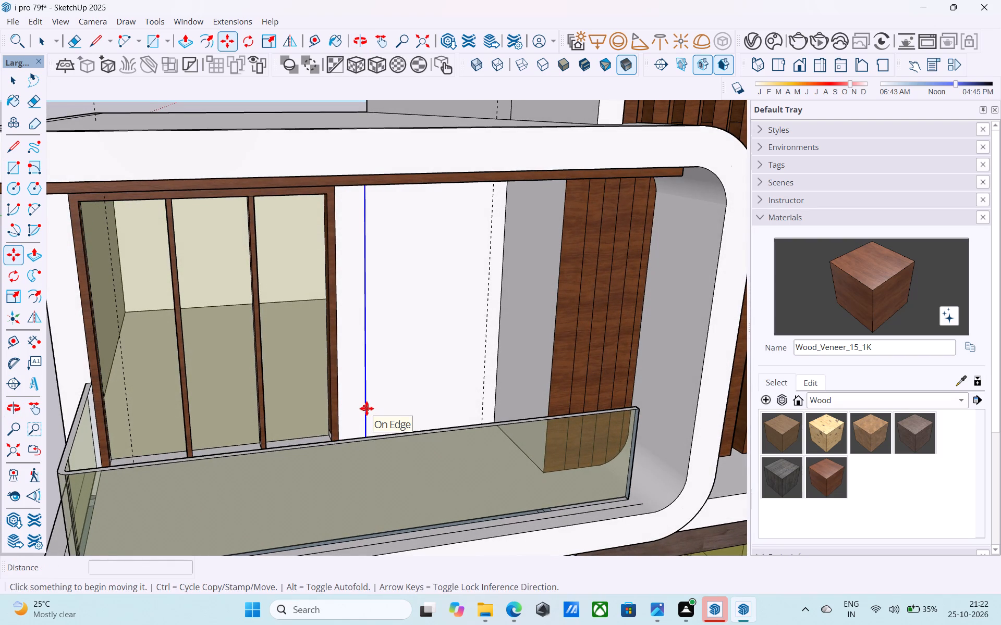
pyautogui.scroll(-4, 367, 408)
pyautogui.moveTo(367, 408); pyautogui.dragTo(369, 481, button='middle')
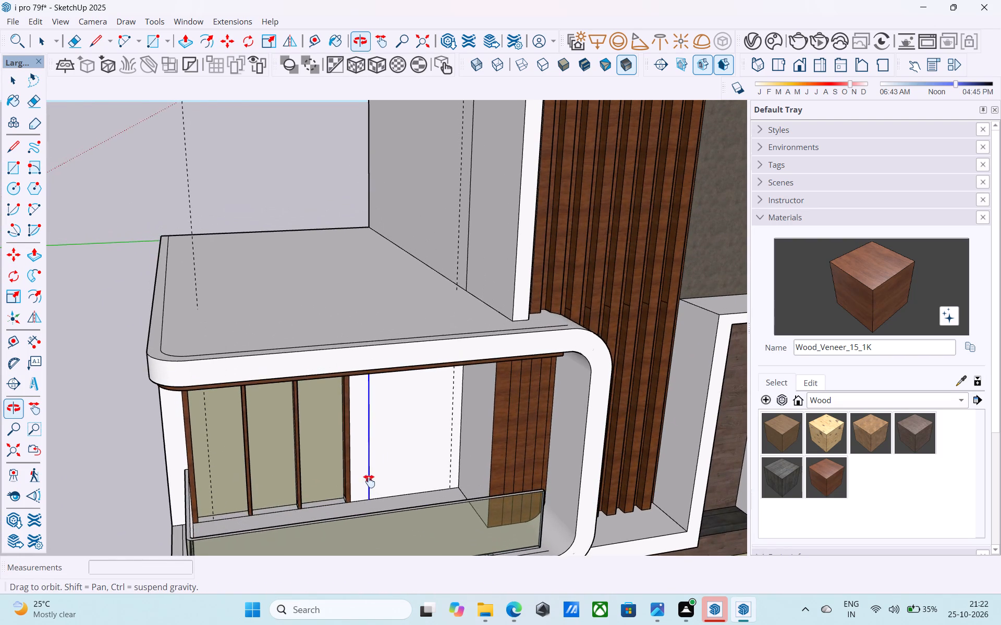
pyautogui.moveTo(369, 481); pyautogui.dragTo(370, 393, button='middle')
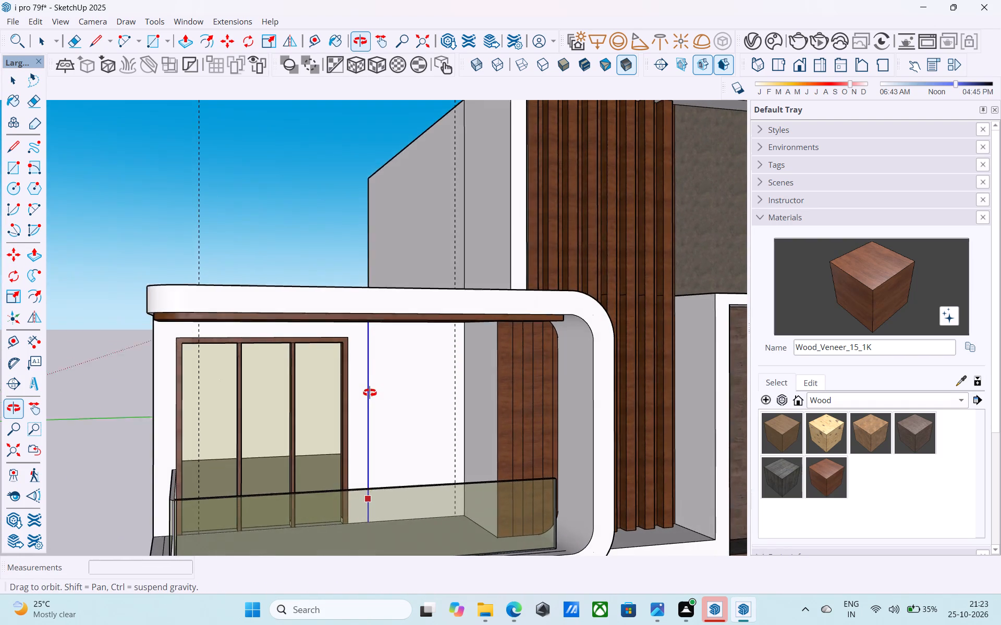
pyautogui.moveTo(370, 393); pyautogui.dragTo(368, 383, button='middle')
pyautogui.keyDown('shift'); pyautogui.moveTo(367, 383); pyautogui.dragTo(361, 429, button='middle'); pyautogui.keyUp('shift')
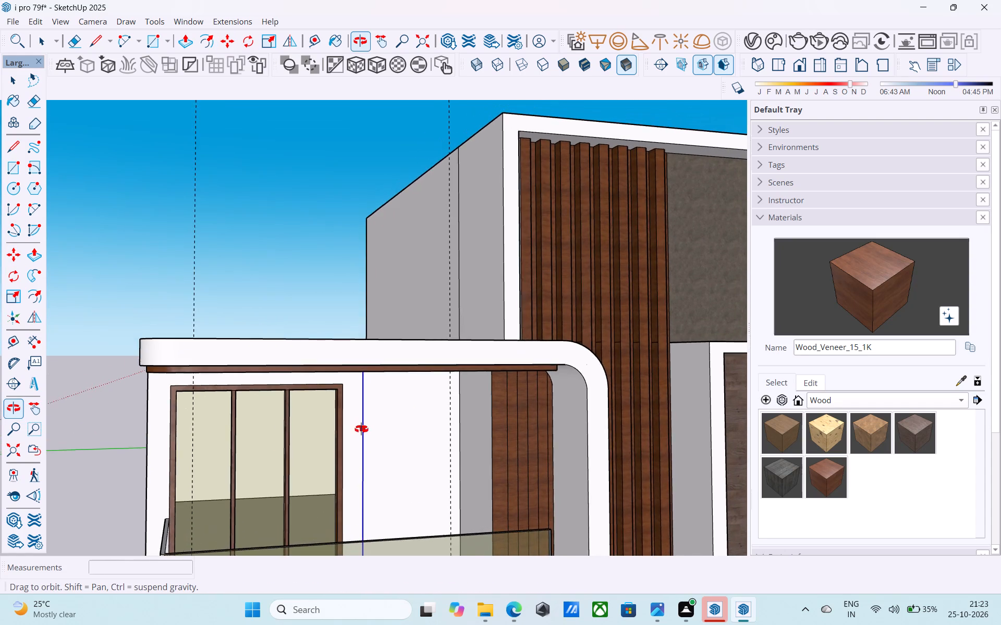
pyautogui.keyDown('shift'); pyautogui.moveTo(361, 429); pyautogui.dragTo(386, 365, button='middle'); pyautogui.keyUp('shift')
pyautogui.scroll(4, 378, 384)
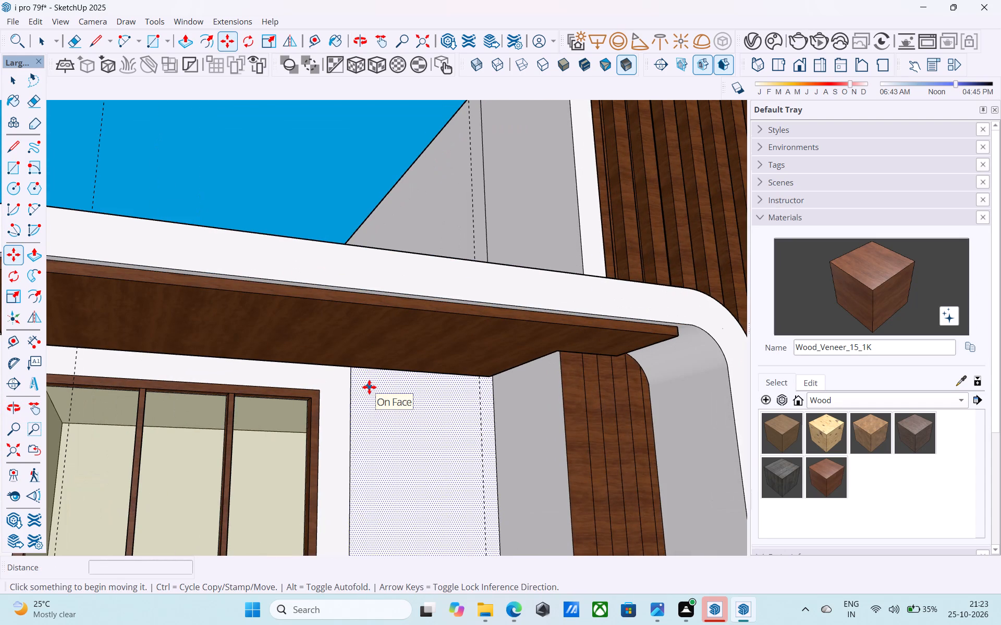
pyautogui.press('l')
pyautogui.scroll(8, 350, 372)
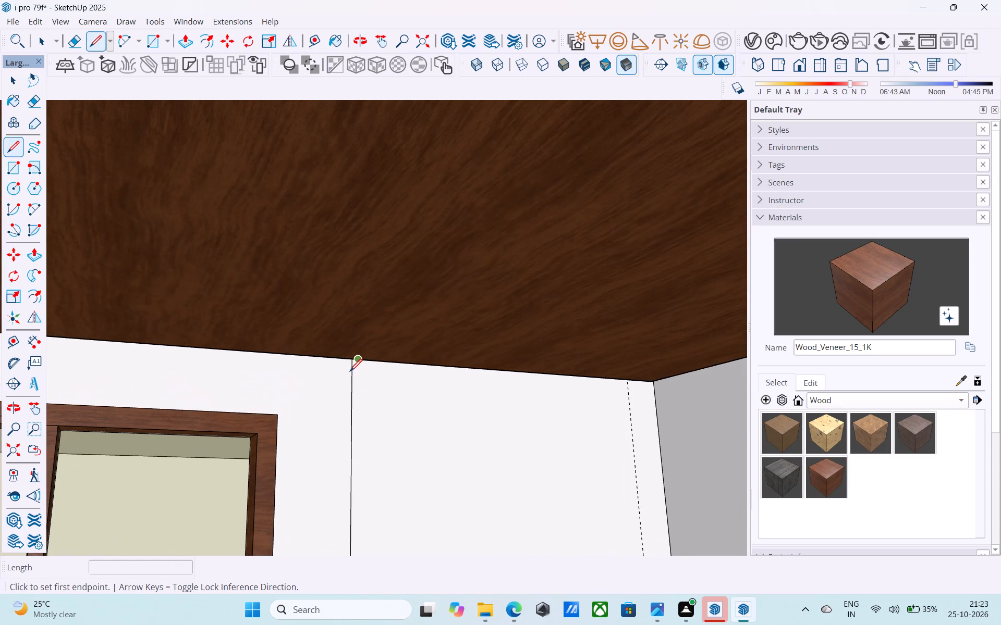
pyautogui.click(352, 380)
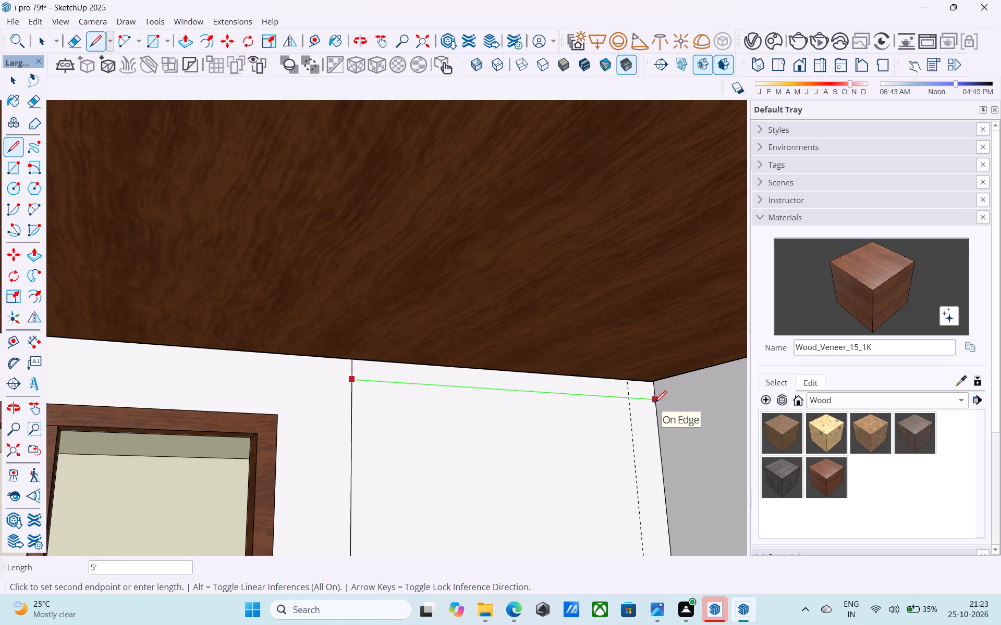
pyautogui.click(628, 404)
# Copy the horizontal line below the wood ceiling about 9' 6" down to the balcony floor, dividing the distance into 20.
pyautogui.press('space')
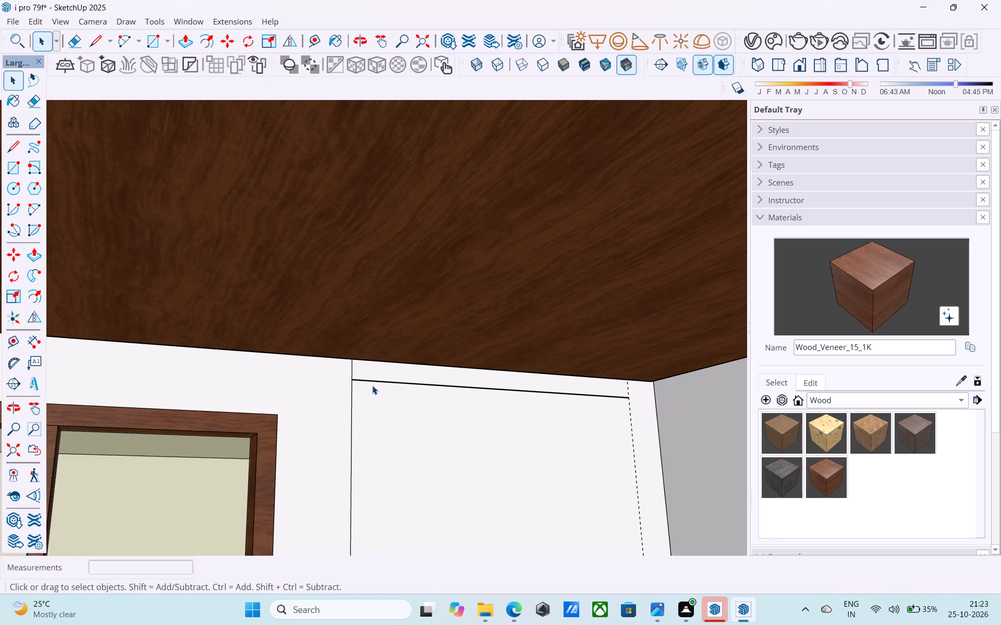
pyautogui.click(371, 381)
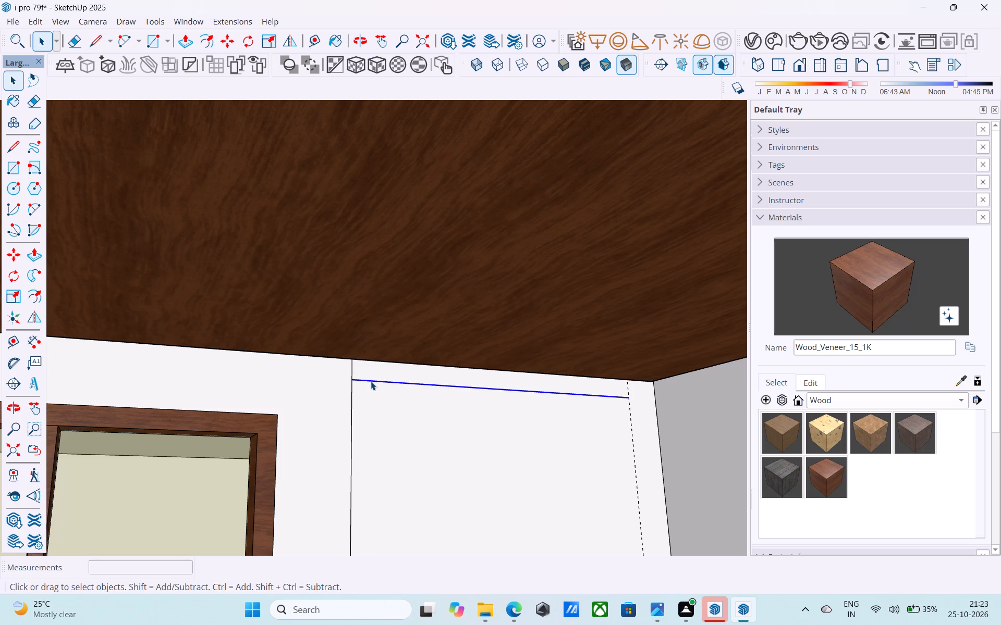
pyautogui.press('m')
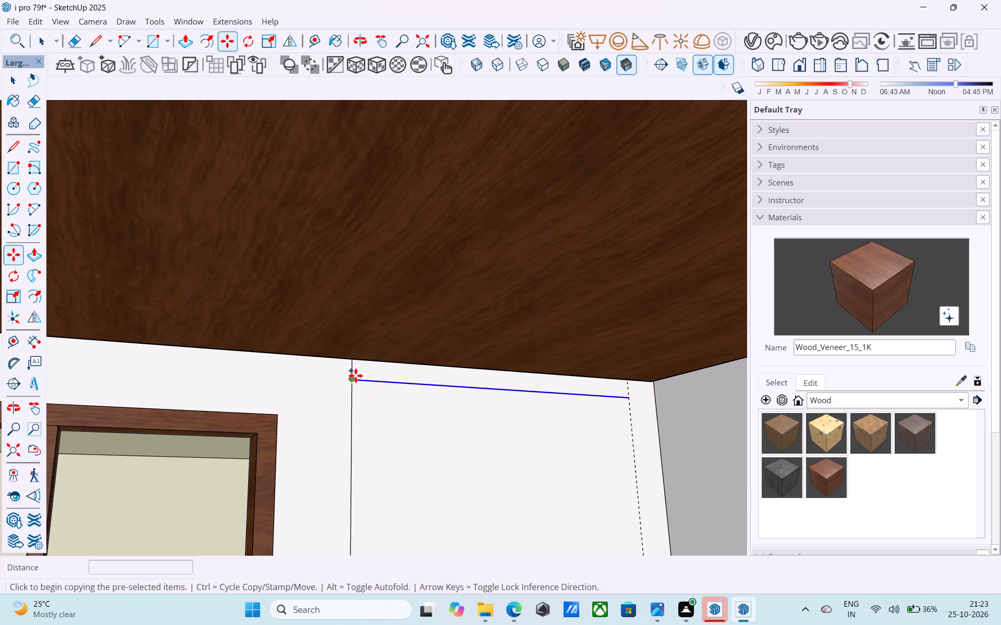
pyautogui.click(356, 376)
pyautogui.scroll(-3, 351, 406)
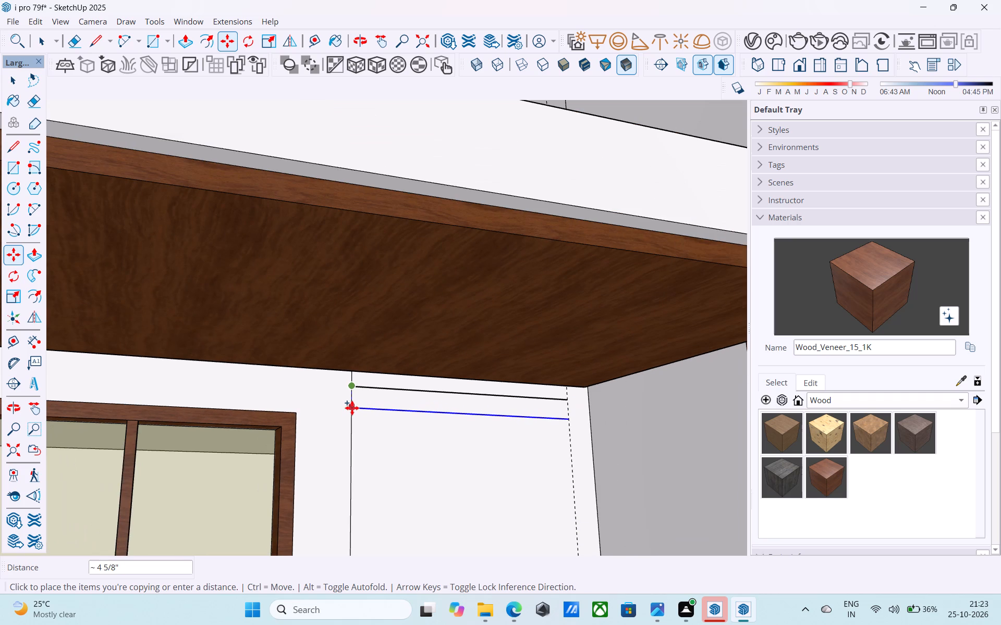
pyautogui.scroll(-14, 352, 408)
pyautogui.moveTo(359, 446); pyautogui.dragTo(358, 573, button='middle')
pyautogui.middleClick(358, 573)
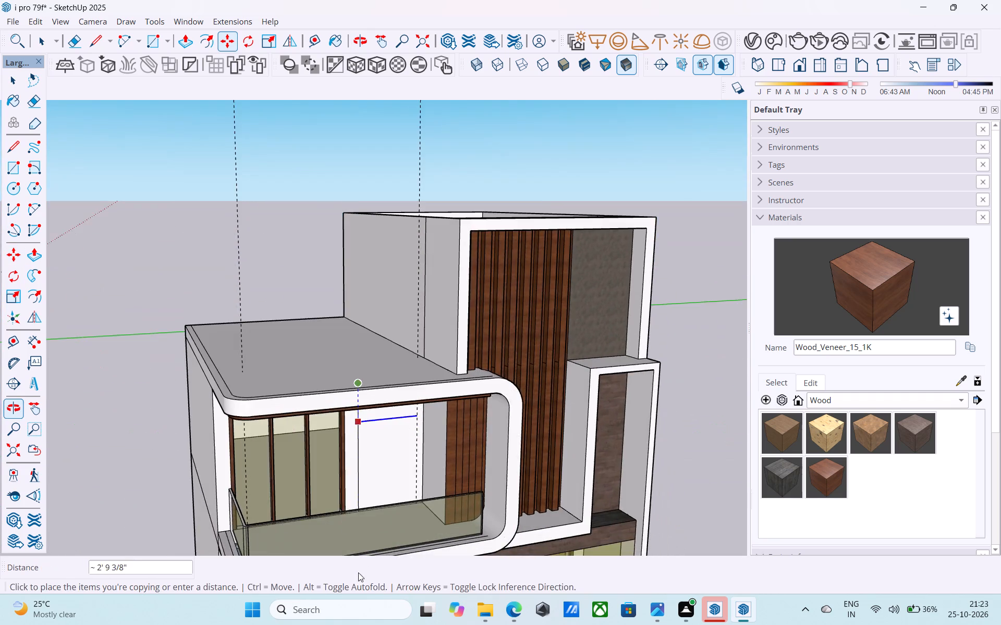
pyautogui.scroll(6, 349, 515)
pyautogui.scroll(-1, 358, 507)
pyautogui.moveTo(359, 508); pyautogui.dragTo(365, 530, button='middle')
pyautogui.scroll(9, 374, 507)
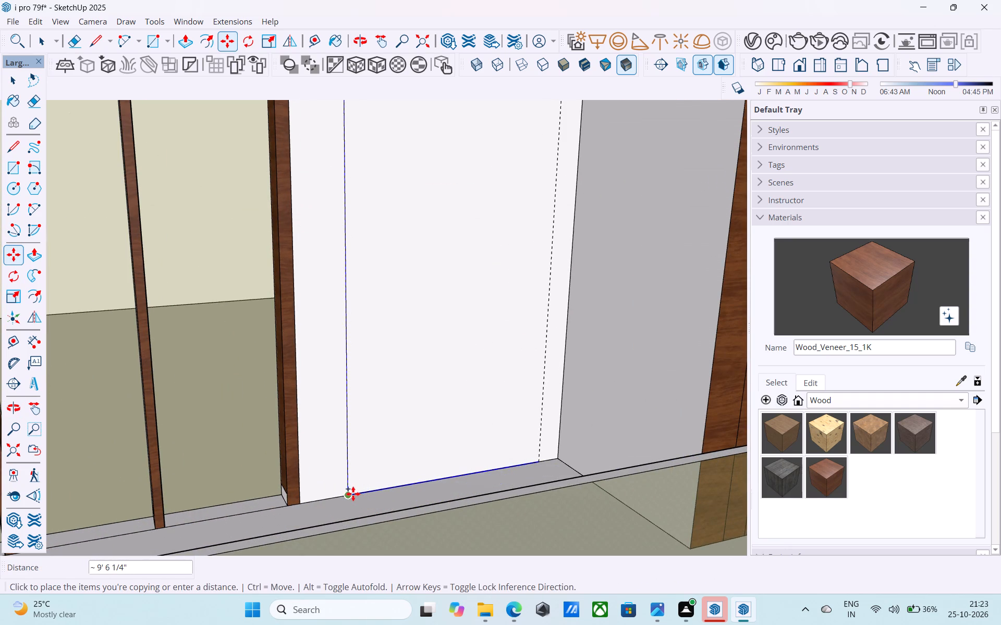
pyautogui.click(353, 494)
pyautogui.write('/20')
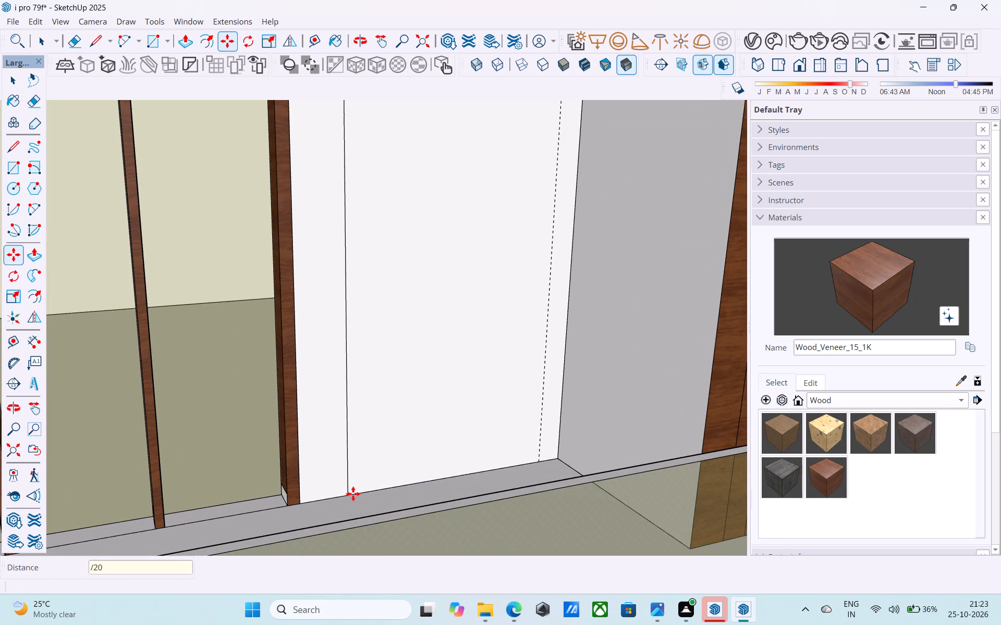
pyautogui.press('Return')
pyautogui.press('space')
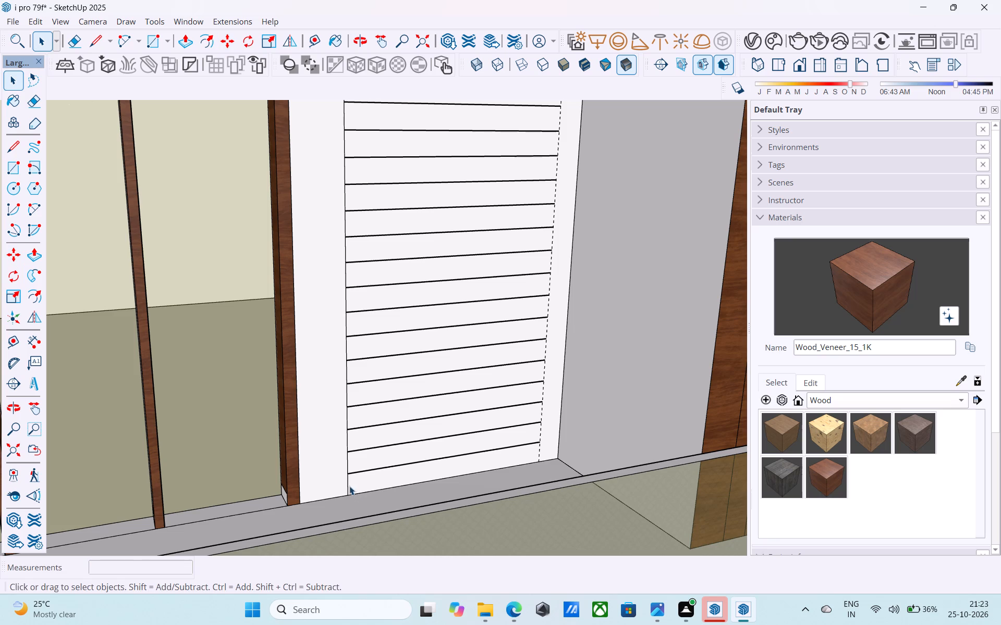
# Draw a vertical line along the dashed guide at the ends of the balcony wall strips, from the floor up to the wood ceiling.
pyautogui.scroll(-4, 350, 486)
pyautogui.moveTo(350, 486); pyautogui.dragTo(412, 497, button='middle')
pyautogui.press('l')
pyautogui.scroll(7, 494, 474)
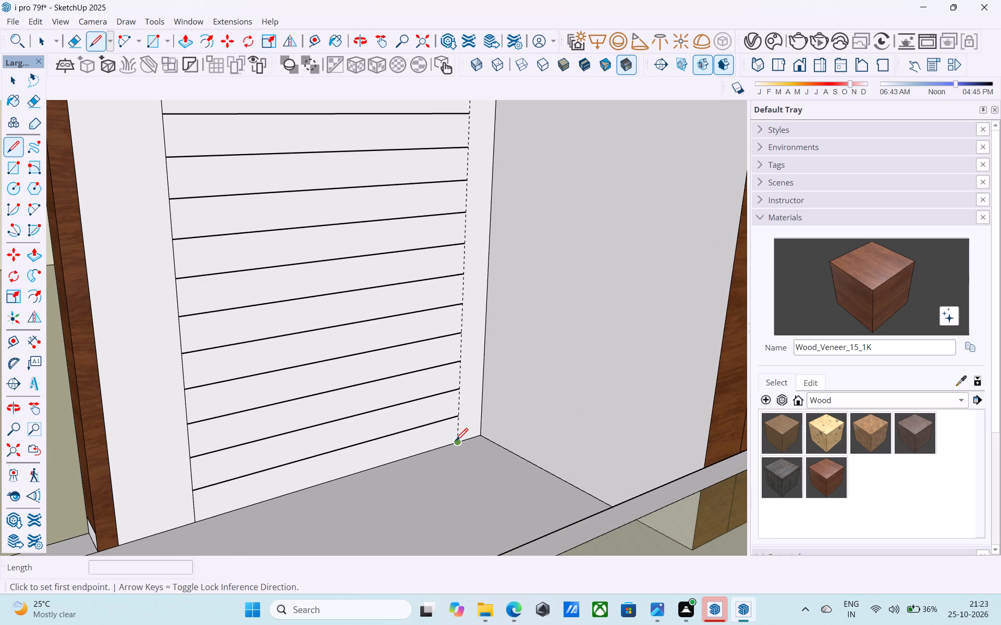
pyautogui.click(456, 442)
pyautogui.scroll(-4, 462, 386)
pyautogui.moveTo(462, 386); pyautogui.dragTo(419, 396, button='middle')
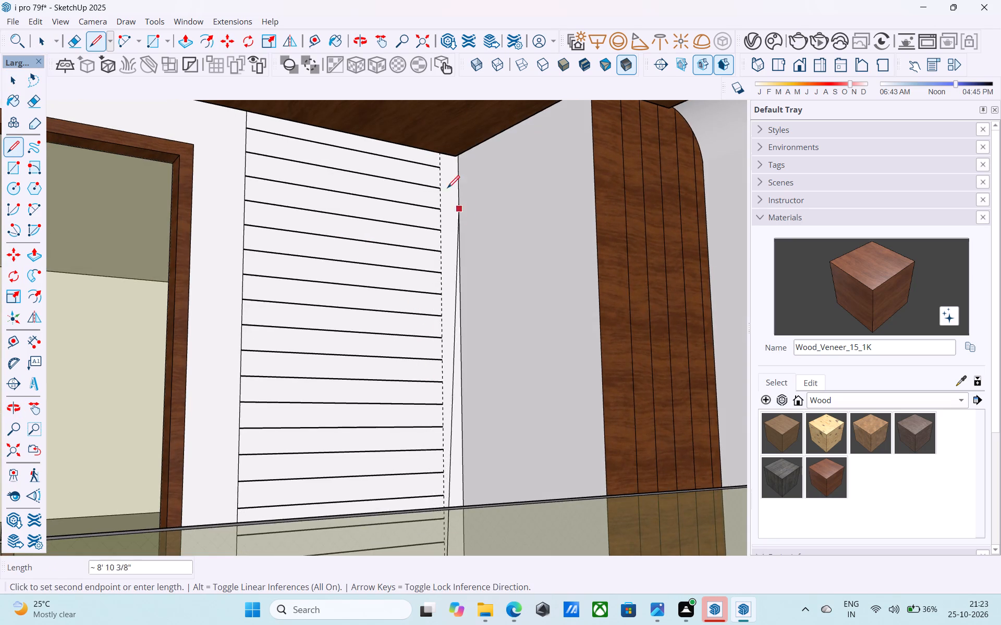
pyautogui.scroll(3, 441, 181)
pyautogui.click(436, 162)
# Draw an 11' 6" vertical line from the base of the balcony strip section's window-side seam down to the ground on the ground-floor wall.
pyautogui.scroll(-11, 437, 162)
pyautogui.keyDown('shift'); pyautogui.moveTo(418, 215); pyautogui.dragTo(383, 257, button='middle'); pyautogui.keyUp('shift')
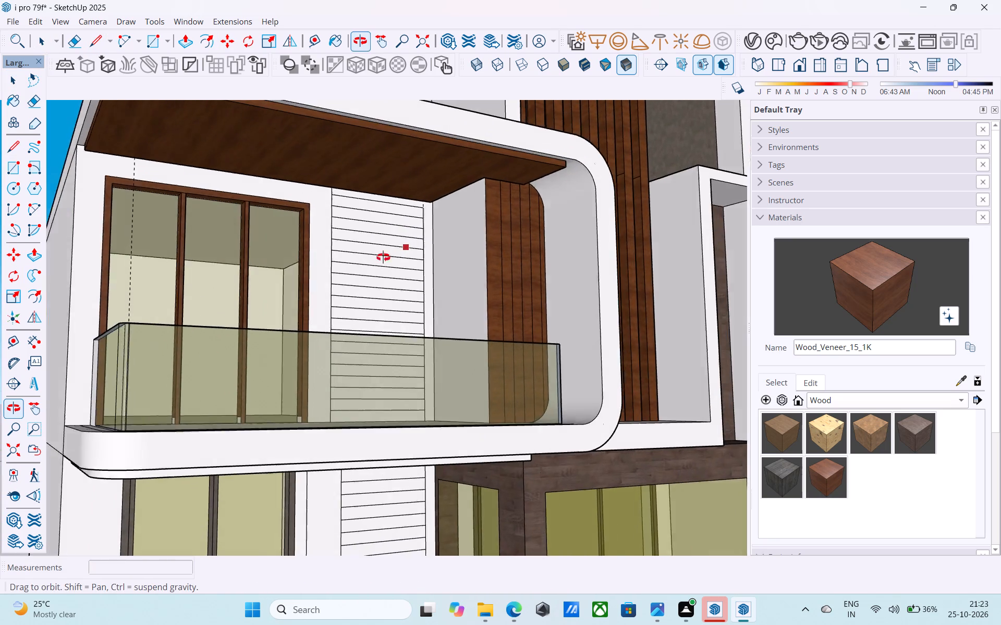
pyautogui.keyDown('shift'); pyautogui.moveTo(383, 257); pyautogui.dragTo(371, 260, button='middle'); pyautogui.keyUp('shift')
pyautogui.scroll(-4, 372, 254)
pyautogui.keyDown('shift'); pyautogui.middleClick(368, 297); pyautogui.keyUp('shift')
pyautogui.keyDown('shift'); pyautogui.moveTo(368, 301); pyautogui.dragTo(315, 283, button='middle'); pyautogui.keyUp('shift')
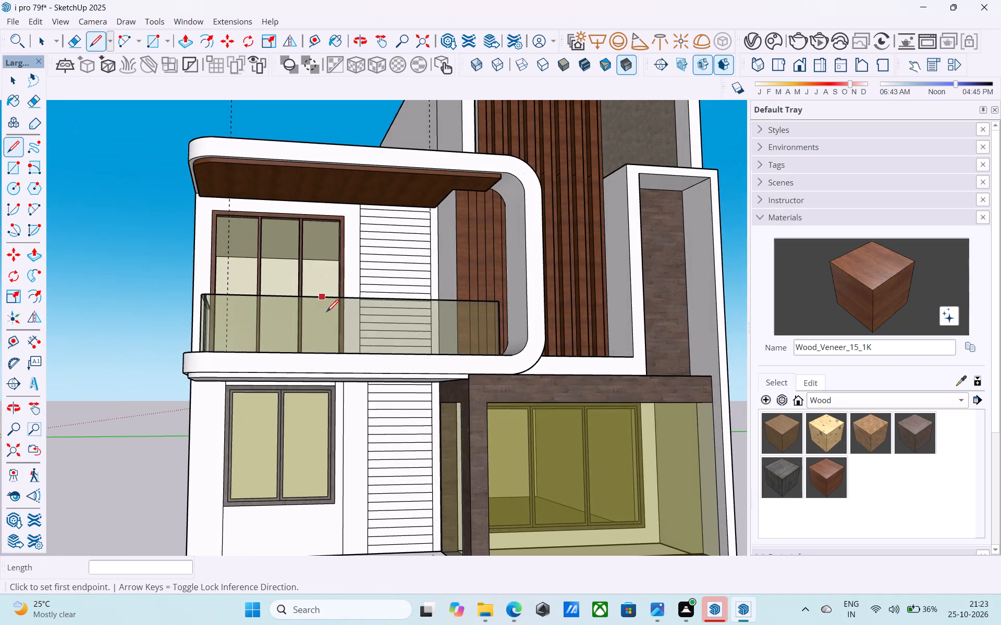
pyautogui.keyDown('shift'); pyautogui.middleClick(326, 313); pyautogui.keyUp('shift')
pyautogui.keyDown('shift'); pyautogui.moveTo(326, 313); pyautogui.dragTo(339, 282, button='middle'); pyautogui.keyUp('shift')
pyautogui.scroll(-3, 398, 267)
pyautogui.moveTo(397, 271); pyautogui.dragTo(407, 385, button='middle')
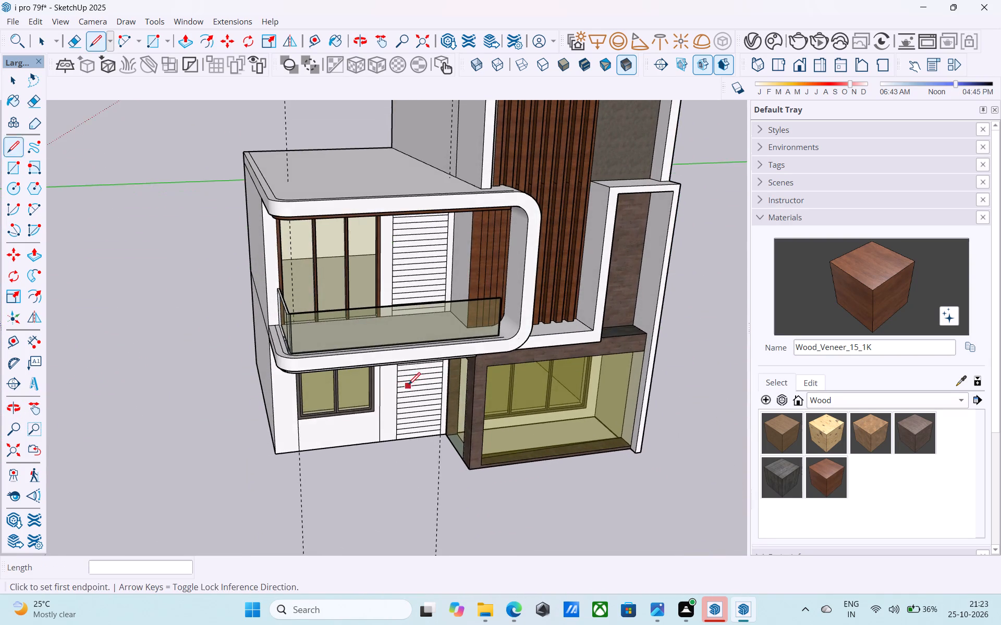
pyautogui.press('l')
pyautogui.scroll(3, 406, 325)
pyautogui.moveTo(386, 303); pyautogui.dragTo(380, 354, button='middle')
pyautogui.scroll(3, 390, 341)
pyautogui.click(390, 301)
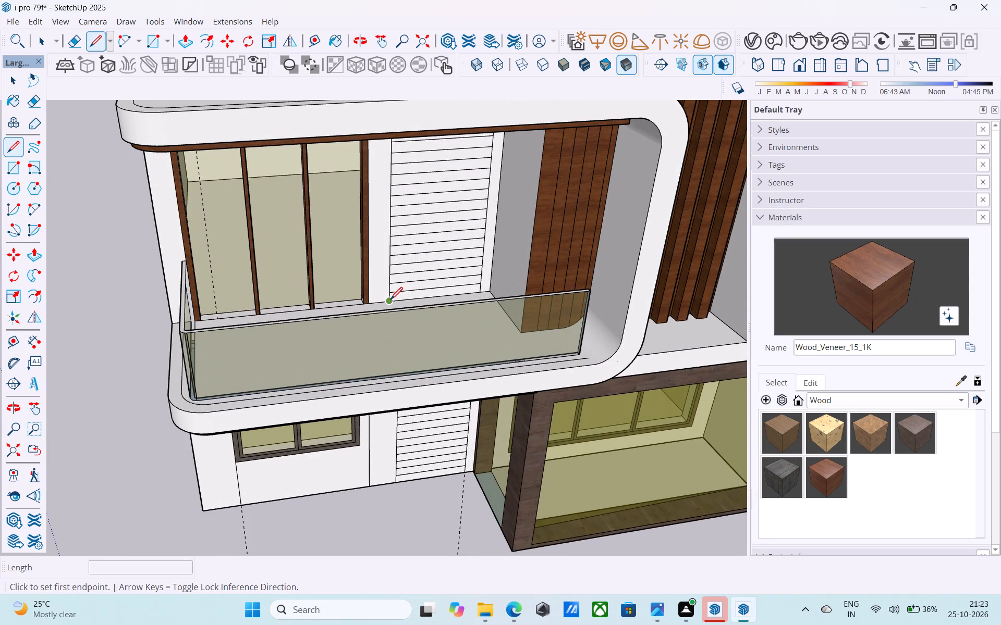
pyautogui.scroll(-4, 392, 301)
pyautogui.moveTo(379, 443); pyautogui.dragTo(371, 387, button='middle')
pyautogui.scroll(9, 371, 437)
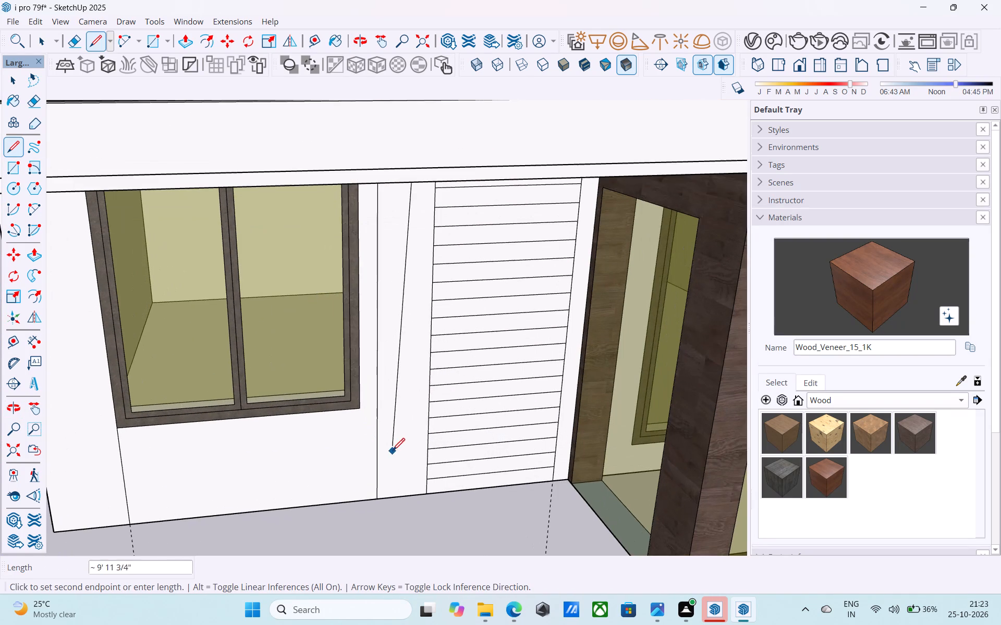
pyautogui.click(412, 496)
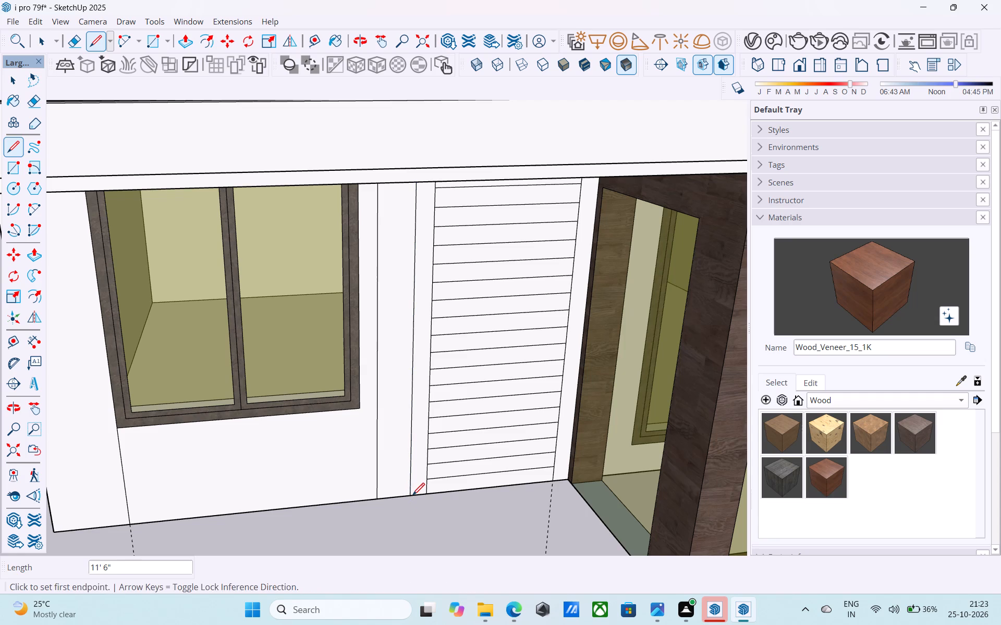
pyautogui.press('space')
# Extend the lowest four strip lines of the ground-floor wall 6" toward the window, ending on the new vertical line.
pyautogui.press('l')
pyautogui.scroll(4, 424, 482)
pyautogui.click(424, 482)
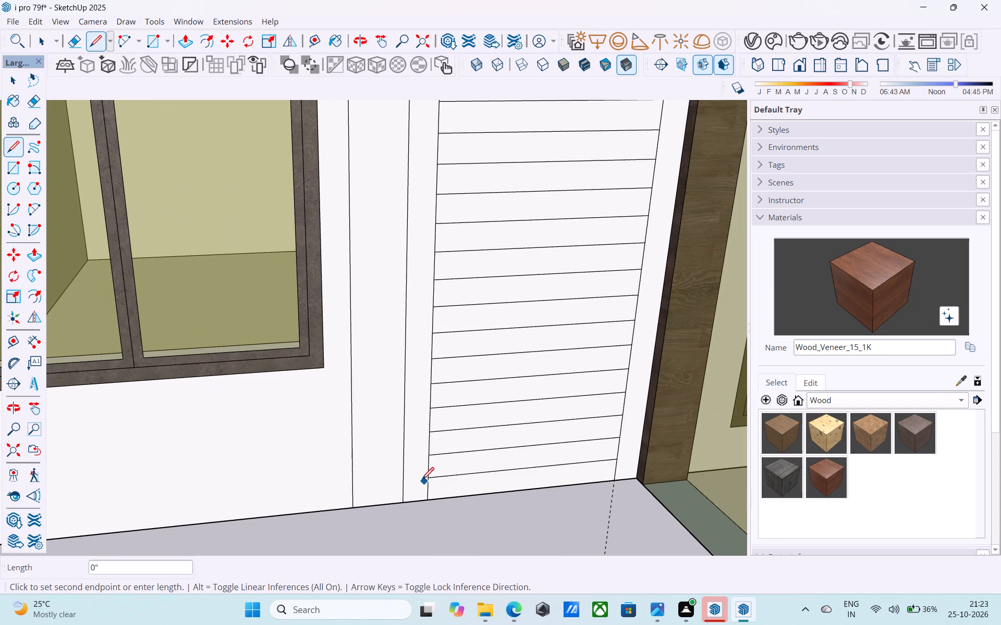
pyautogui.press('l')
pyautogui.scroll(4, 423, 480)
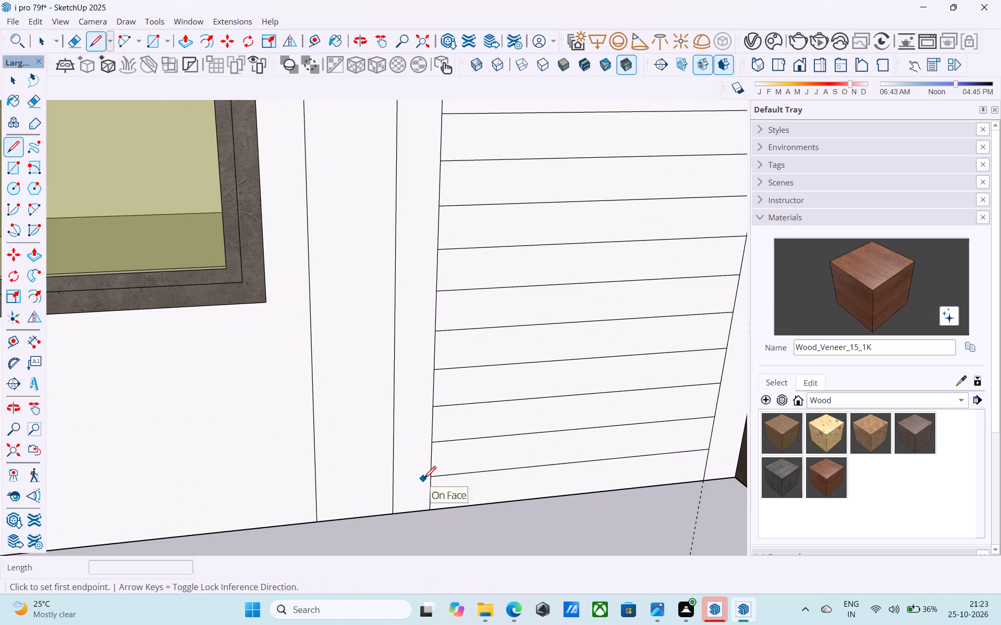
pyautogui.click(432, 480)
pyautogui.click(397, 484)
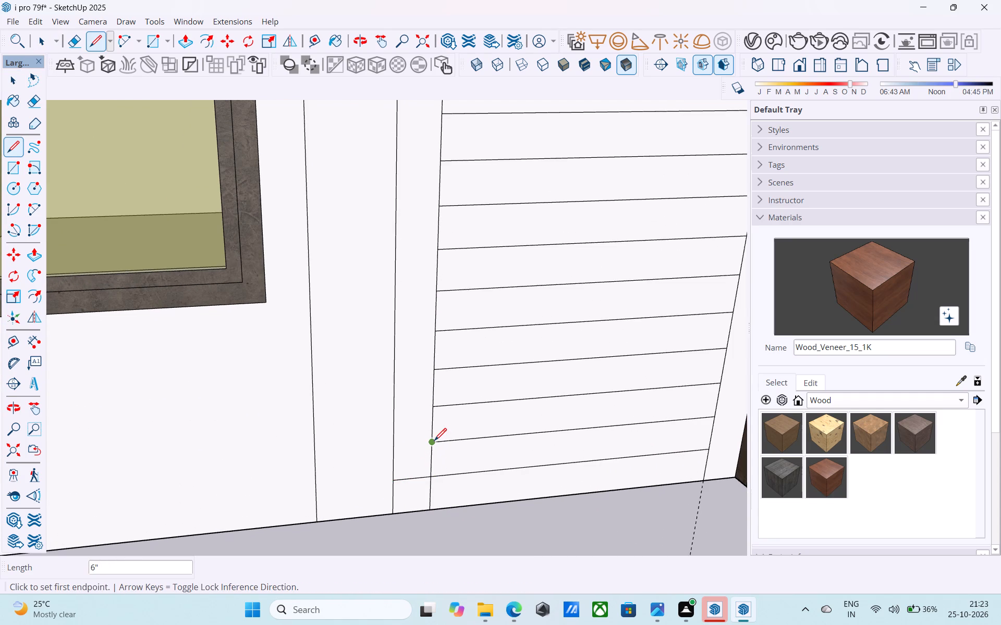
pyautogui.click(434, 442)
pyautogui.click(396, 448)
pyautogui.click(436, 404)
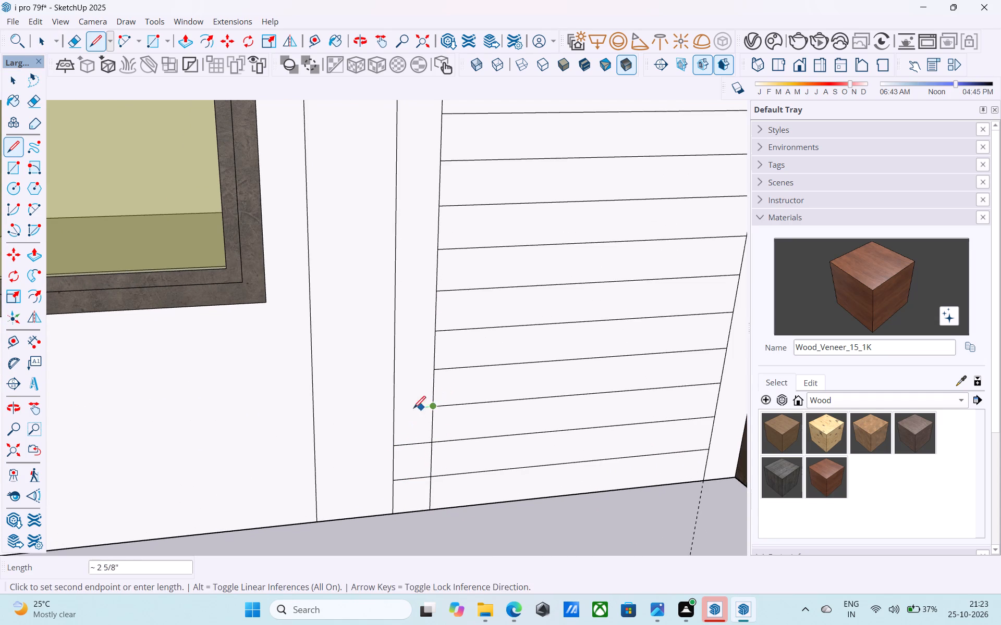
pyautogui.click(397, 410)
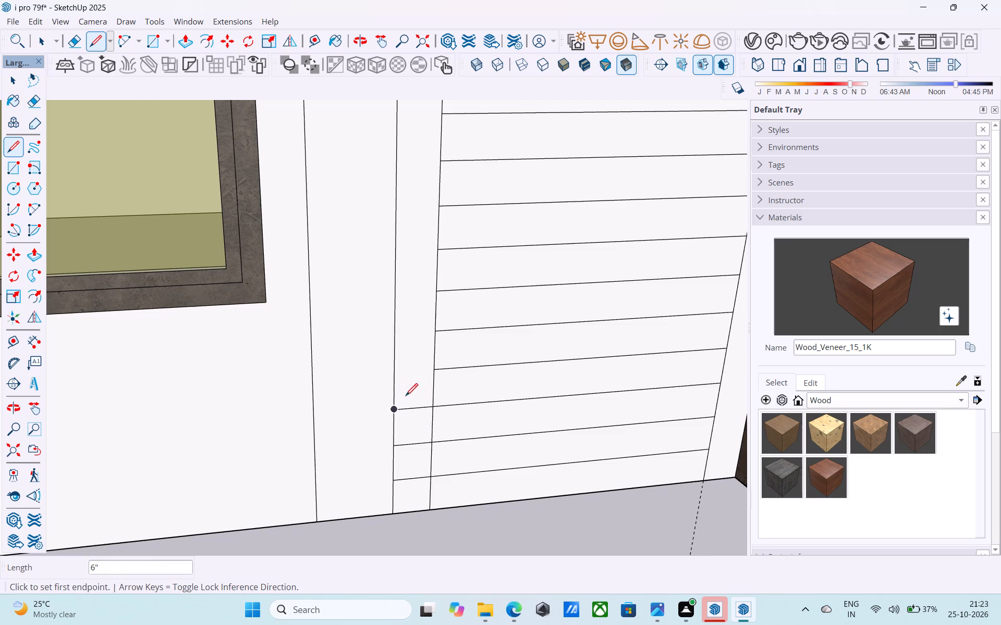
pyautogui.click(437, 370)
pyautogui.click(394, 371)
# Extend the next five ground-floor strip lines upward by 6" each to the vertical line on the window side.
pyautogui.click(441, 334)
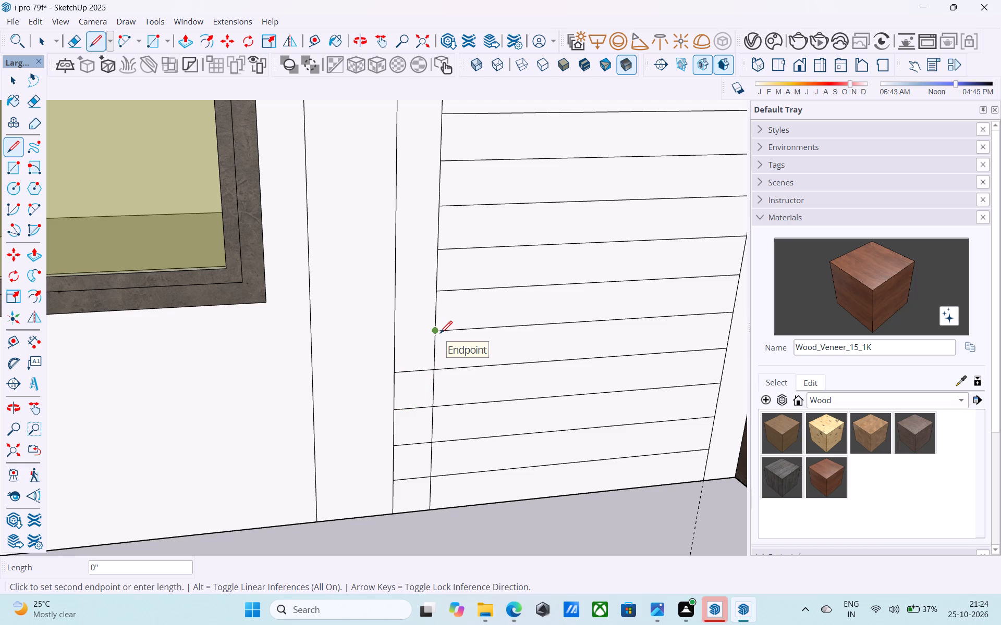
pyautogui.click(391, 332)
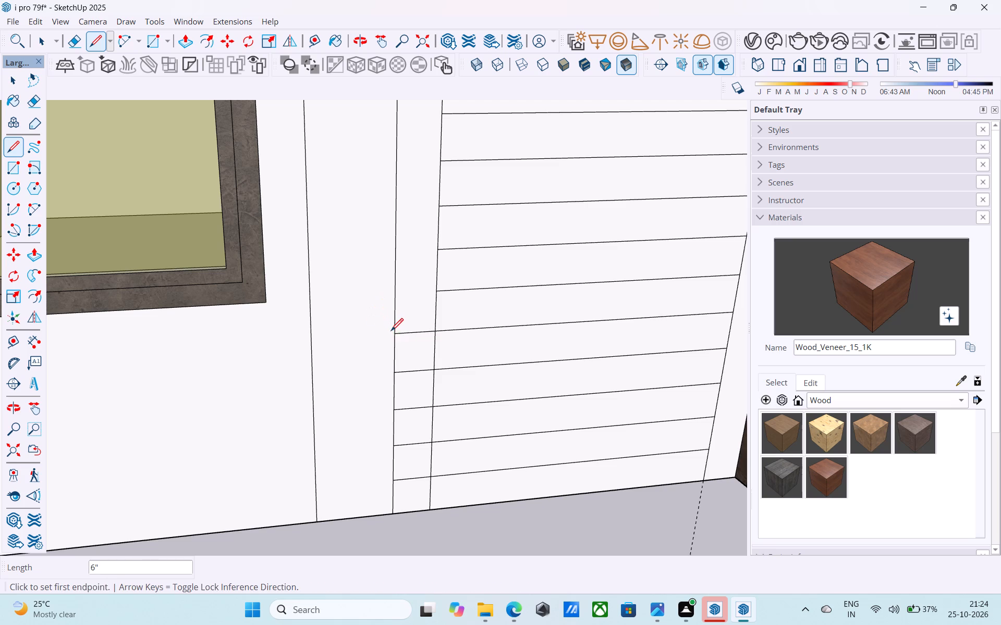
pyautogui.click(440, 291)
pyautogui.click(395, 297)
pyautogui.click(437, 251)
pyautogui.click(397, 255)
pyautogui.click(440, 209)
pyautogui.click(395, 209)
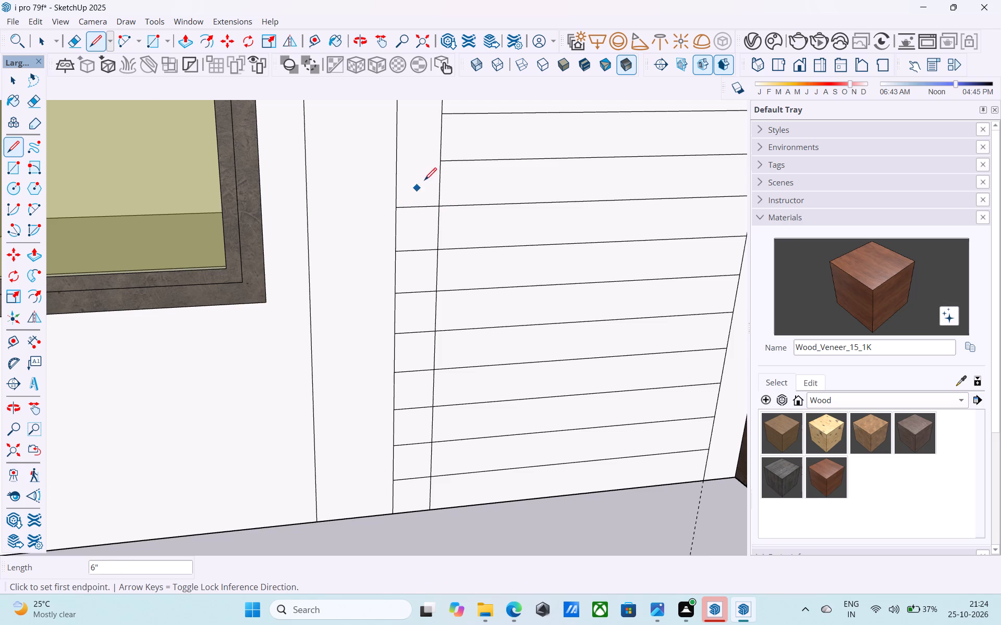
pyautogui.click(441, 163)
pyautogui.click(392, 161)
# Extend the next five ground-floor strip lines, working upward, 6" toward the window to meet the outer vertical line.
pyautogui.scroll(-6, 375, 344)
pyautogui.scroll(-5, 382, 303)
pyautogui.scroll(-6, 415, 221)
pyautogui.moveTo(411, 208); pyautogui.dragTo(416, 178, button='middle')
pyautogui.moveTo(418, 170); pyautogui.dragTo(422, 138, button='middle')
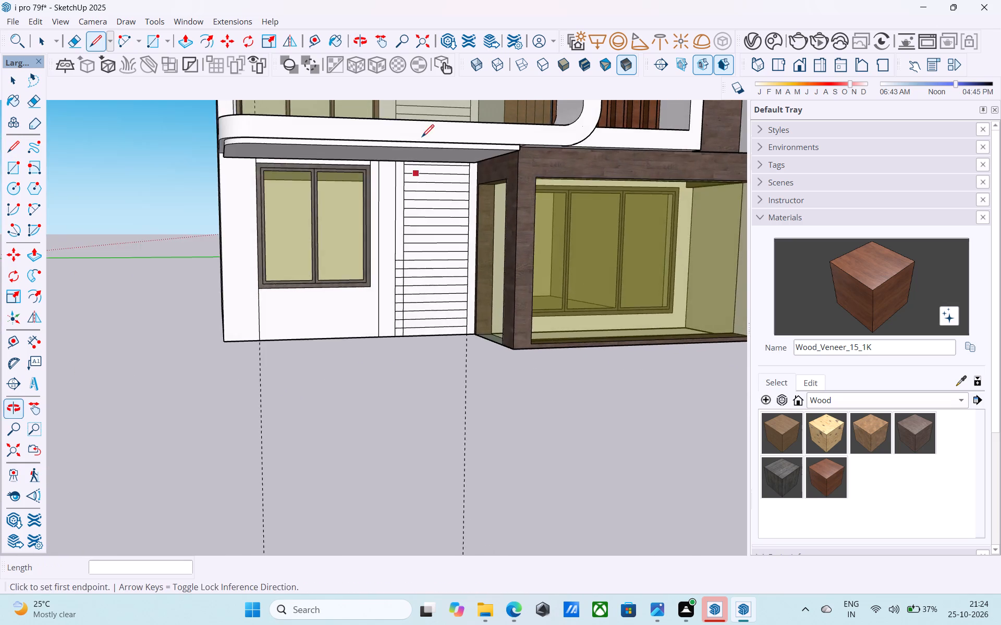
pyautogui.scroll(8, 431, 158)
pyautogui.scroll(2, 386, 345)
pyautogui.click(384, 343)
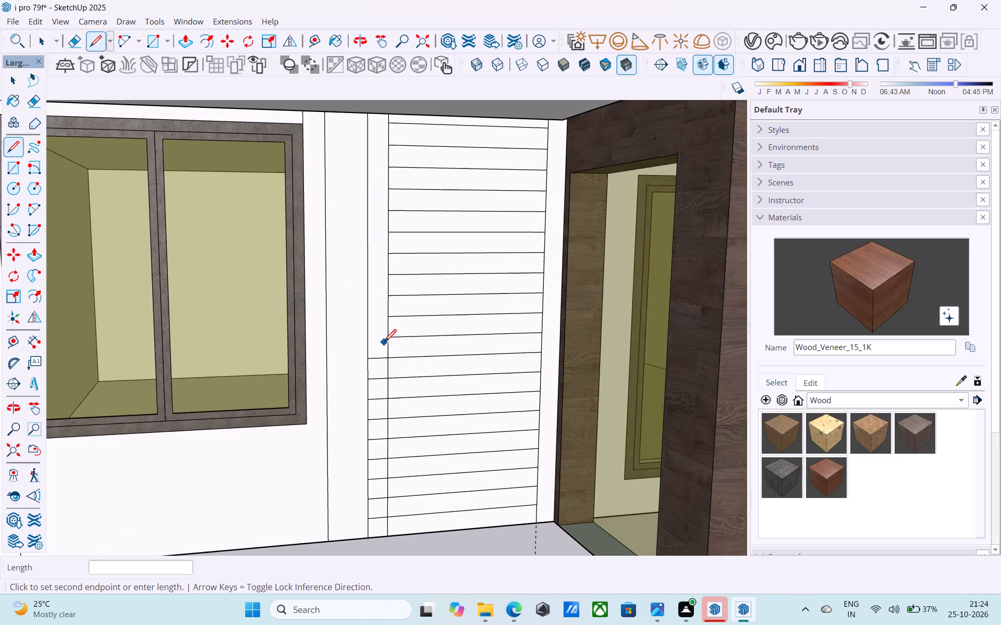
pyautogui.press('l')
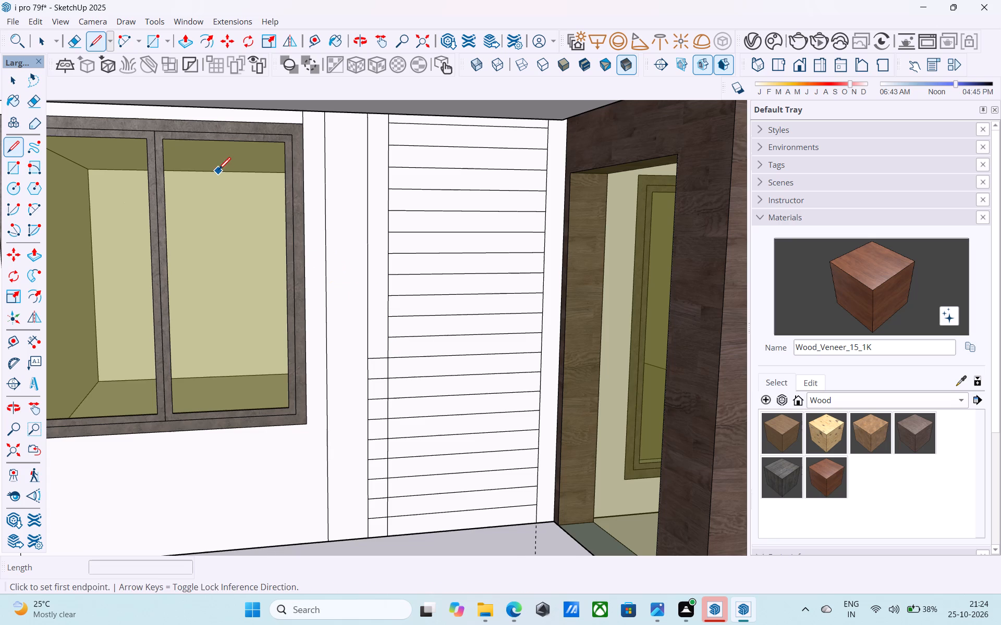
pyautogui.scroll(-1, 306, 281)
pyautogui.scroll(3, 374, 395)
pyautogui.scroll(3, 387, 304)
pyautogui.click(376, 312)
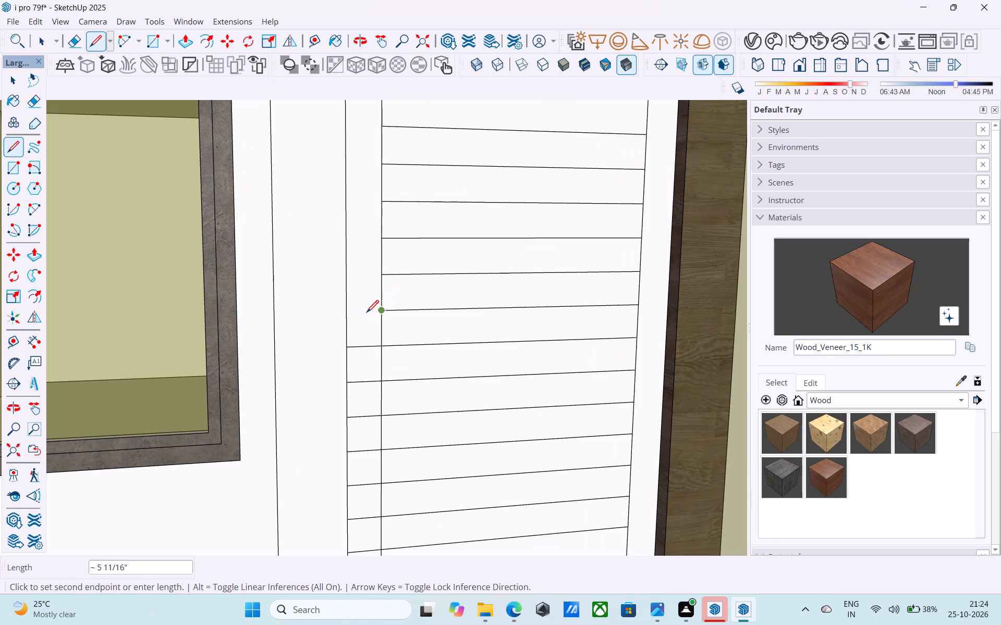
pyautogui.click(348, 316)
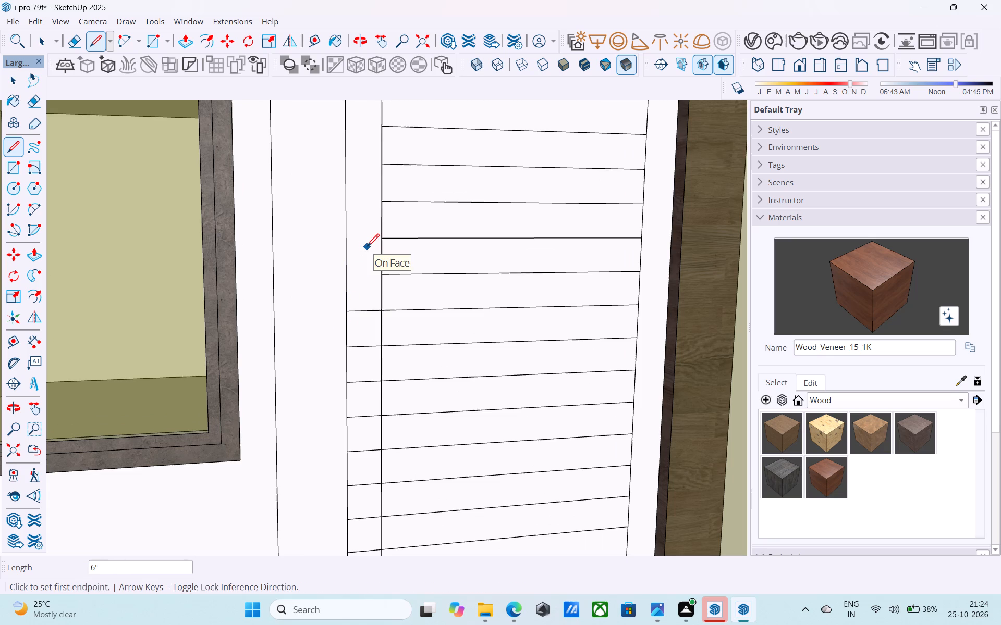
pyautogui.click(382, 272)
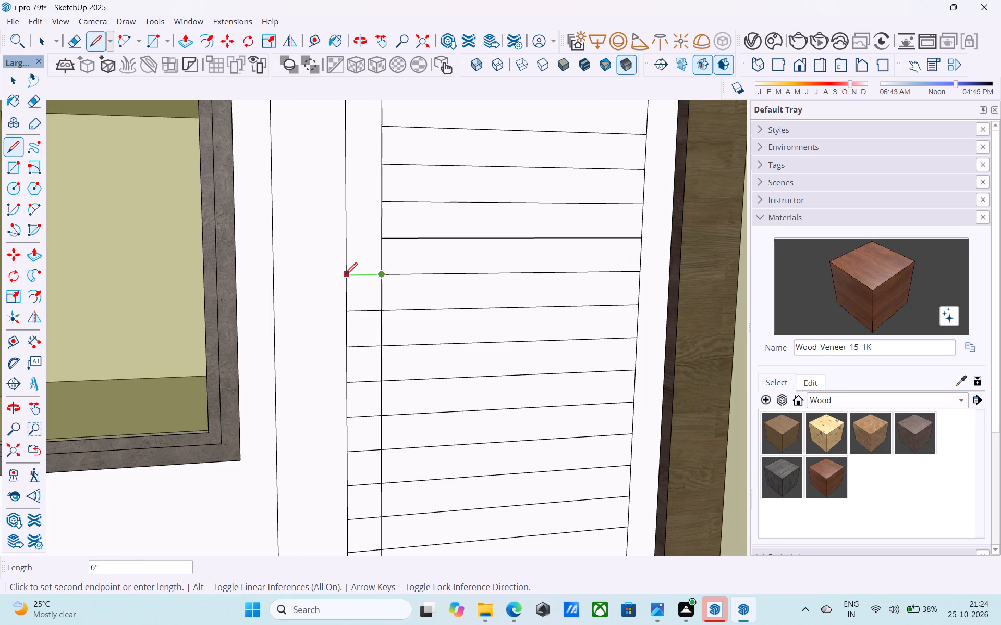
pyautogui.click(345, 276)
pyautogui.click(387, 235)
pyautogui.click(347, 236)
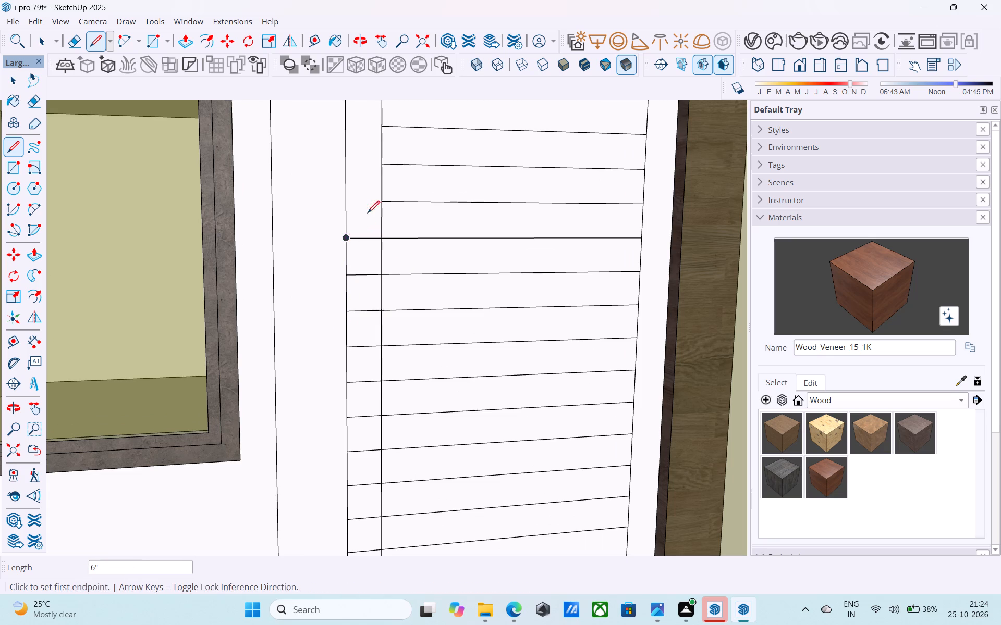
pyautogui.click(382, 200)
pyautogui.click(351, 198)
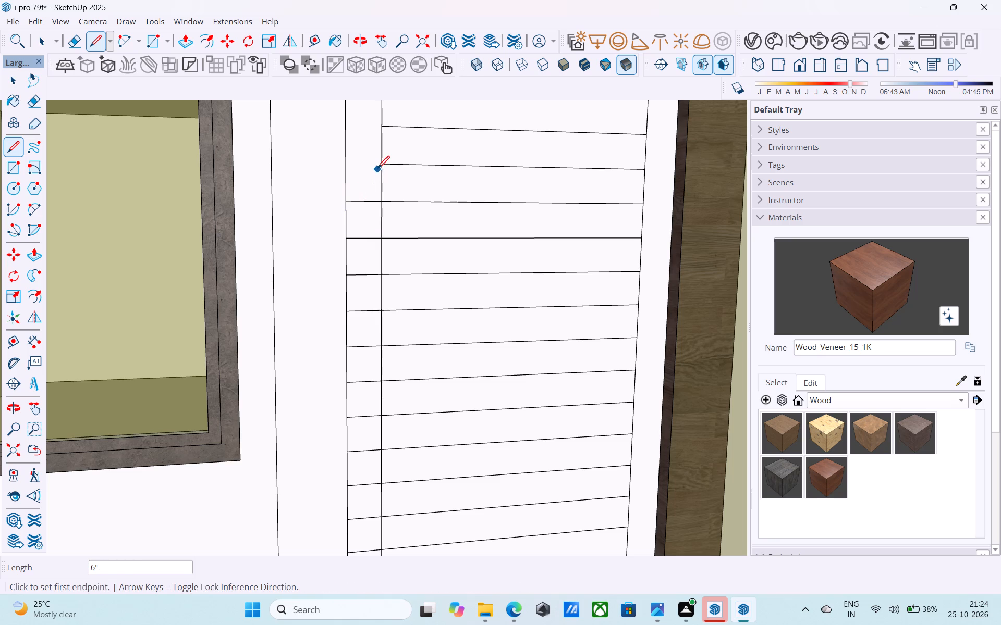
pyautogui.click(377, 166)
pyautogui.press('l')
pyautogui.click(387, 164)
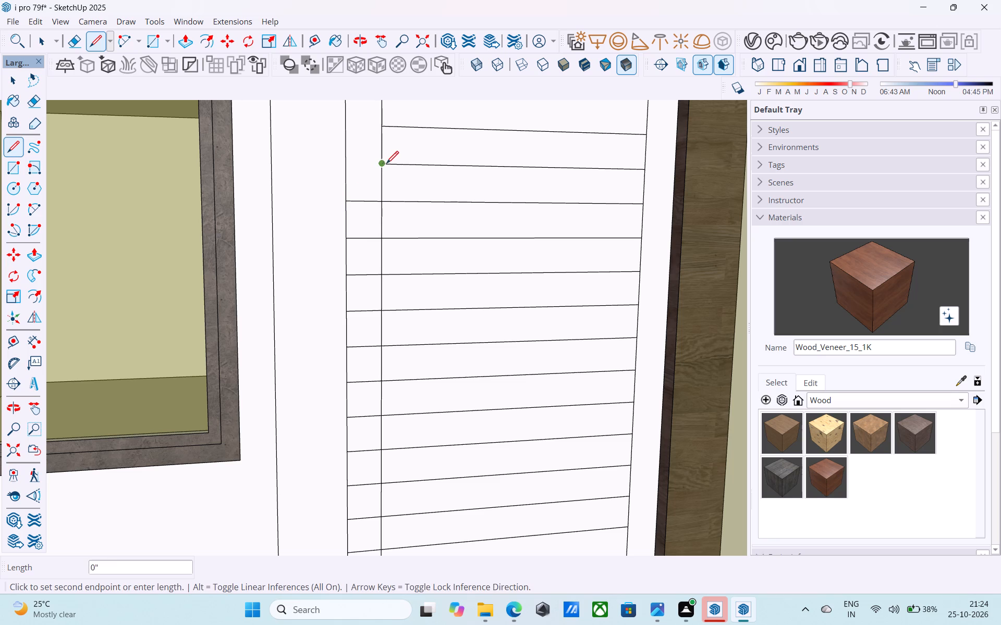
pyautogui.click(345, 165)
# Extend the remaining six upper strip lines of the ground-floor wall 6" to the outer vertical line, up to the balcony underside.
pyautogui.scroll(-6, 317, 359)
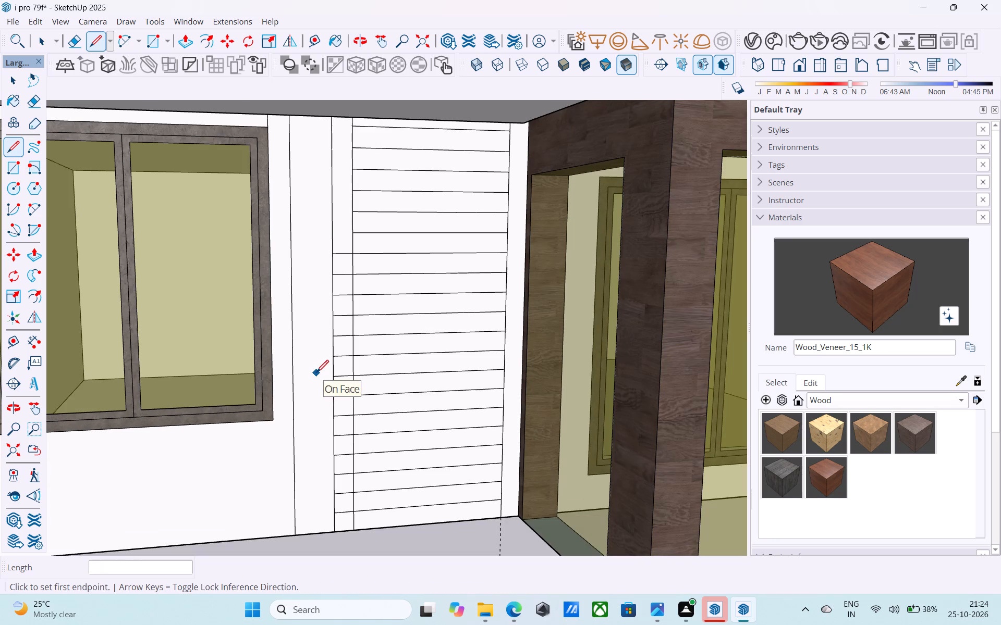
pyautogui.moveTo(312, 368); pyautogui.dragTo(311, 361, button='middle')
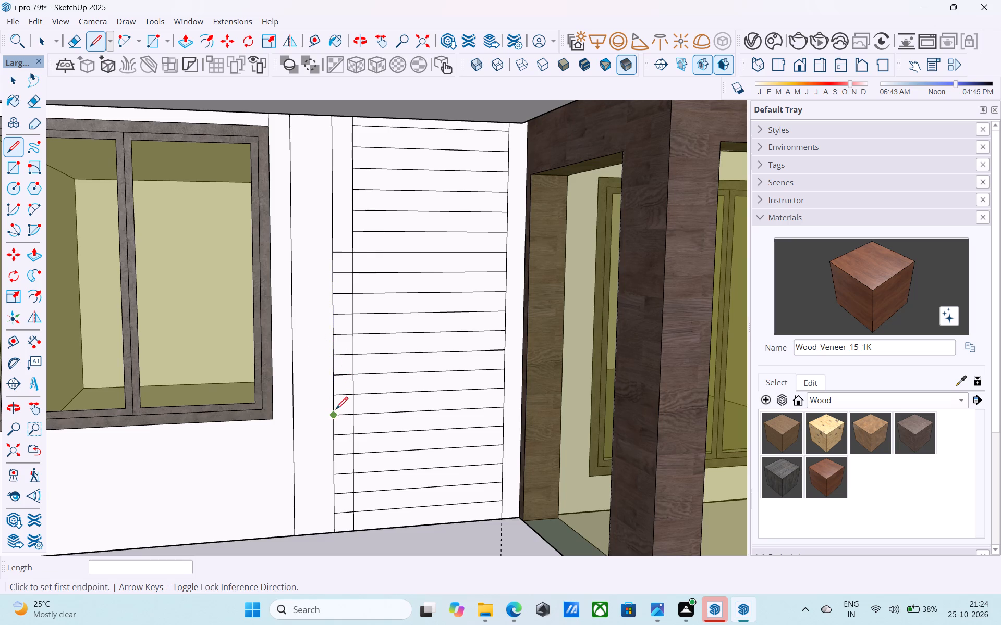
pyautogui.scroll(-5, 313, 416)
pyautogui.moveTo(312, 411); pyautogui.dragTo(311, 381, button='middle')
pyautogui.moveTo(312, 377); pyautogui.dragTo(314, 367, button='middle')
pyautogui.scroll(10, 316, 318)
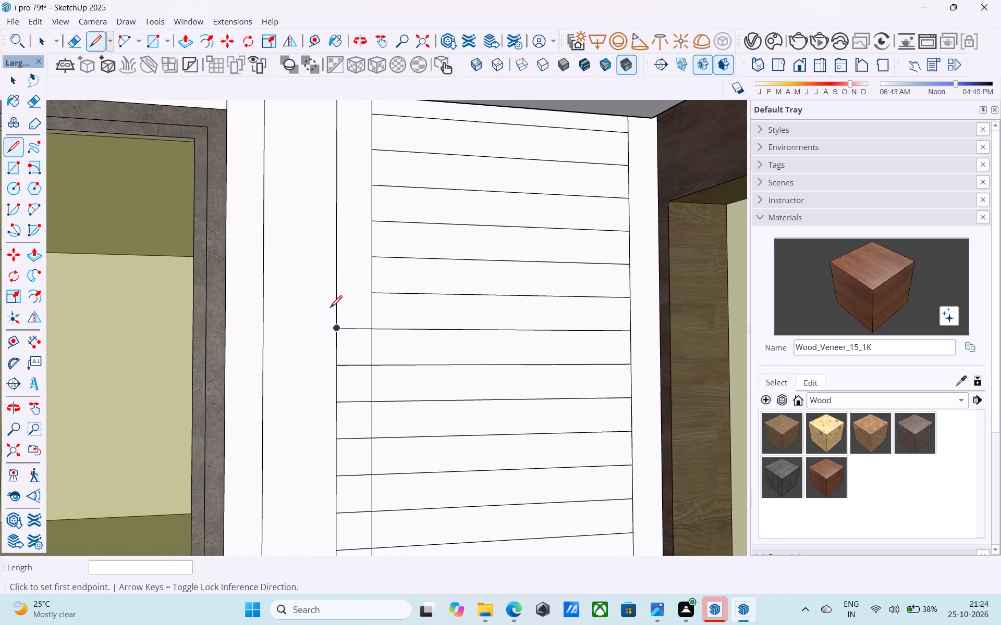
pyautogui.click(372, 293)
pyautogui.click(339, 290)
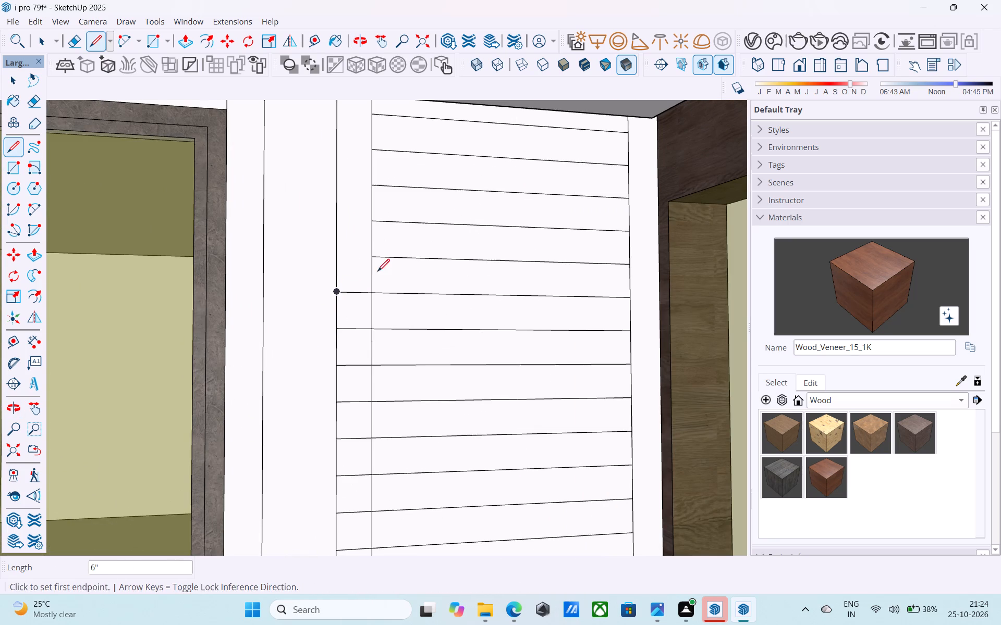
pyautogui.click(376, 257)
pyautogui.click(337, 258)
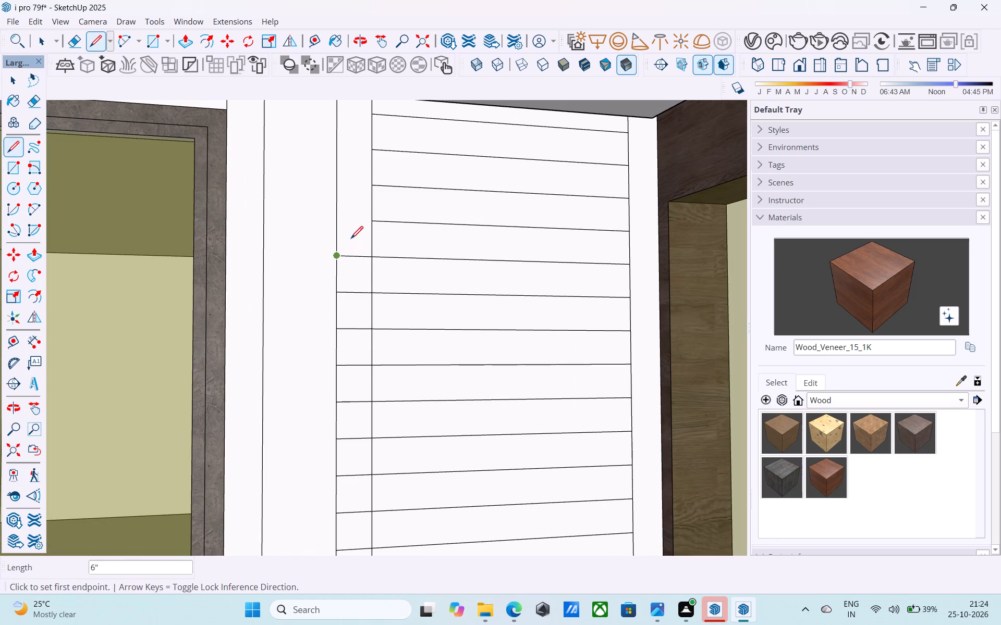
pyautogui.click(371, 223)
pyautogui.click(340, 222)
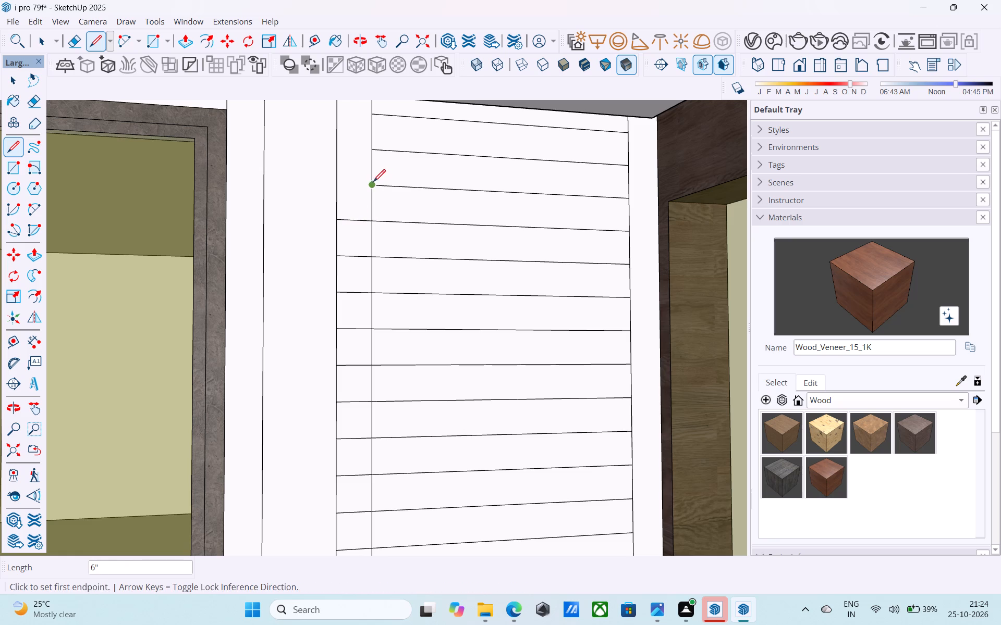
pyautogui.click(372, 183)
pyautogui.click(338, 184)
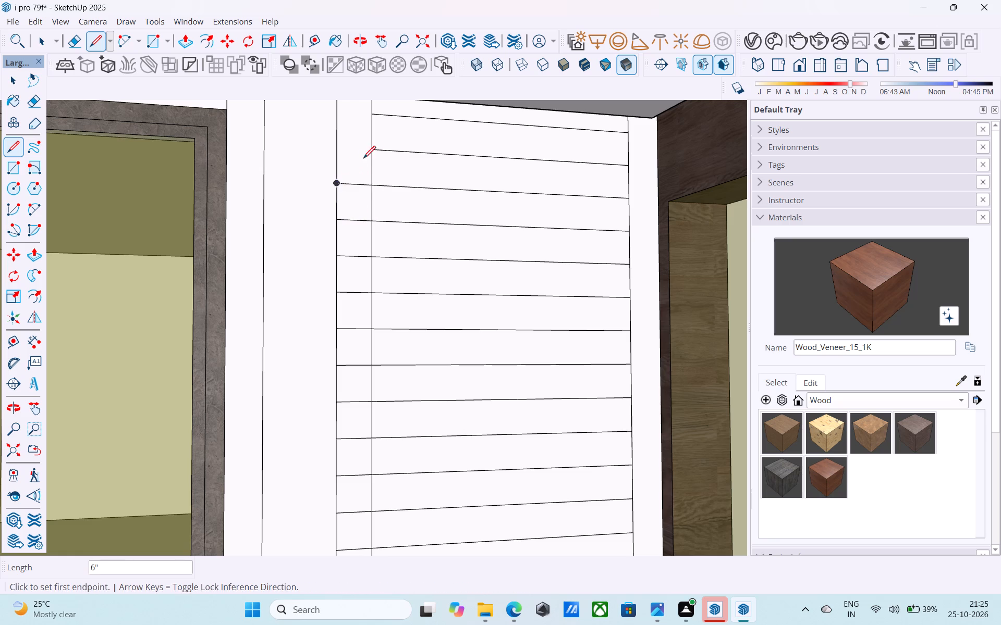
pyautogui.click(370, 155)
pyautogui.click(338, 153)
pyautogui.scroll(-6, 350, 327)
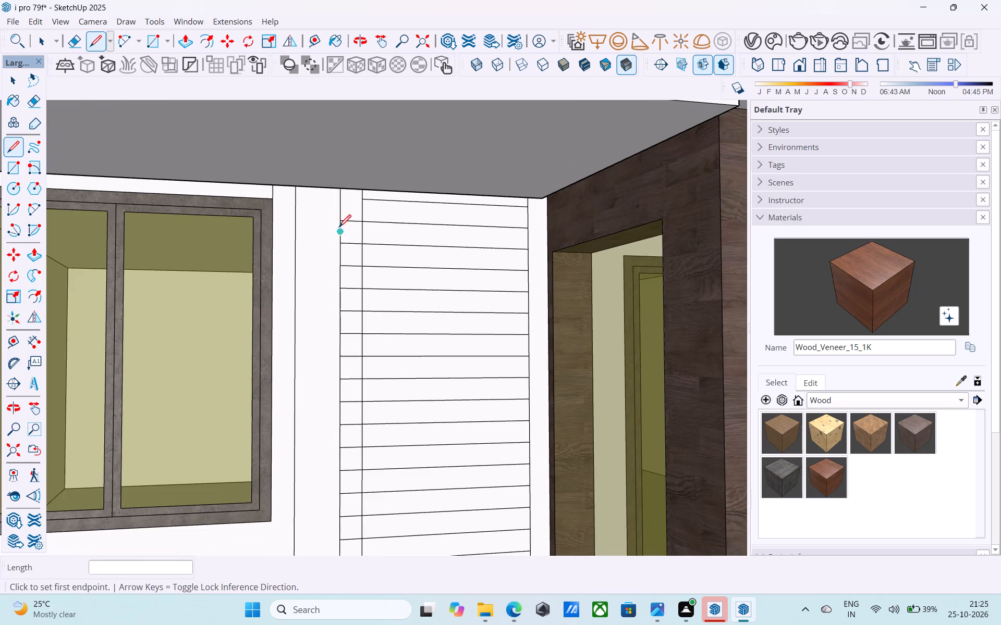
pyautogui.scroll(5, 351, 202)
pyautogui.click(368, 197)
pyautogui.click(334, 198)
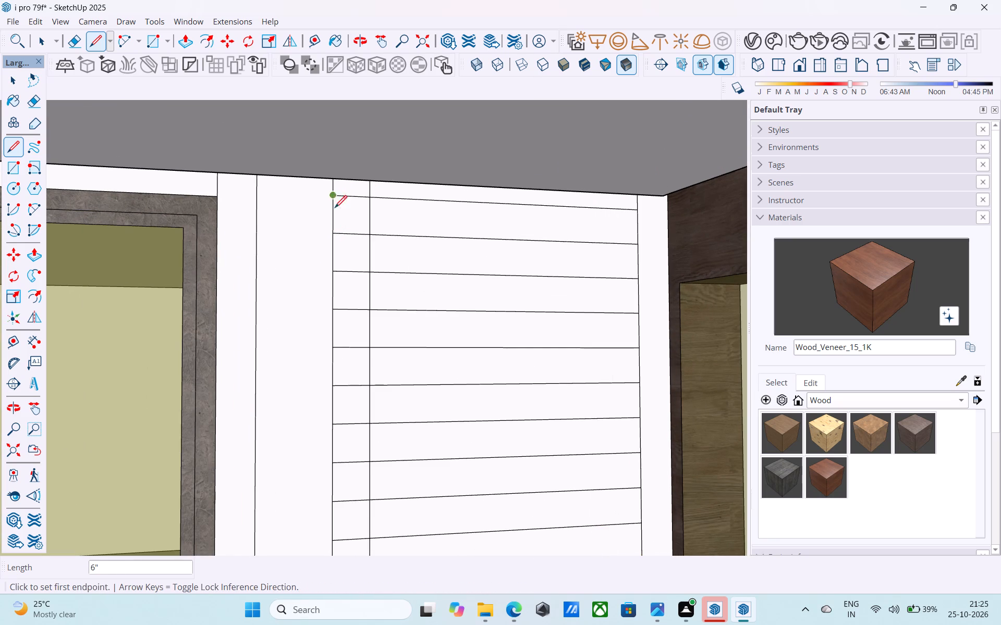
# Erase the upper segments of the inner vertical seam crossing the ground-floor strips, working down from the balcony underside to mid-wall.
pyautogui.press('e')
pyautogui.scroll(3, 392, 197)
pyautogui.click(363, 233)
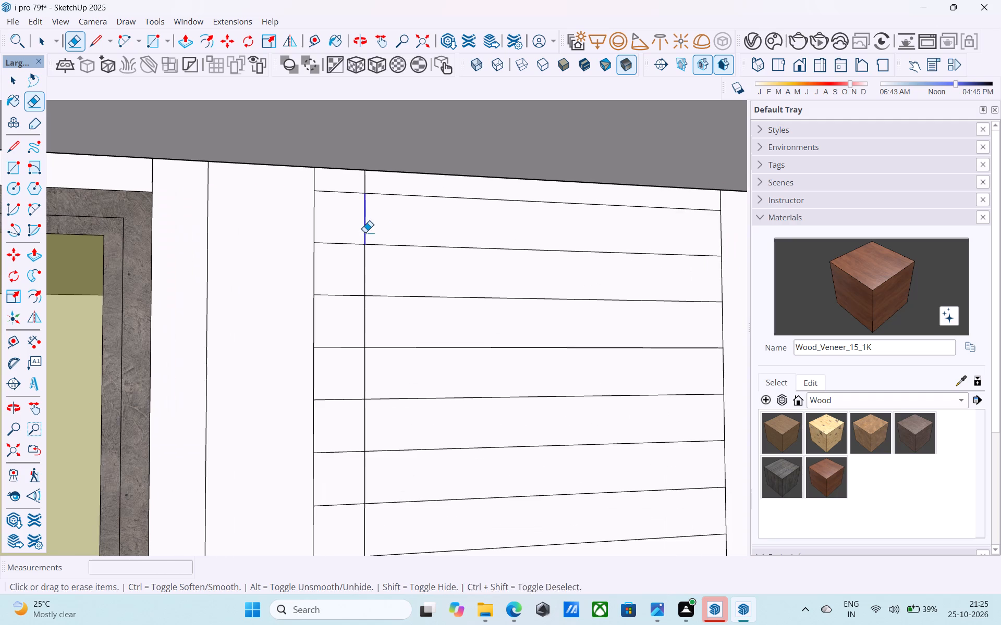
pyautogui.click(369, 184)
pyautogui.moveTo(375, 273); pyautogui.dragTo(358, 276)
pyautogui.scroll(-5, 362, 231)
pyautogui.scroll(1, 382, 297)
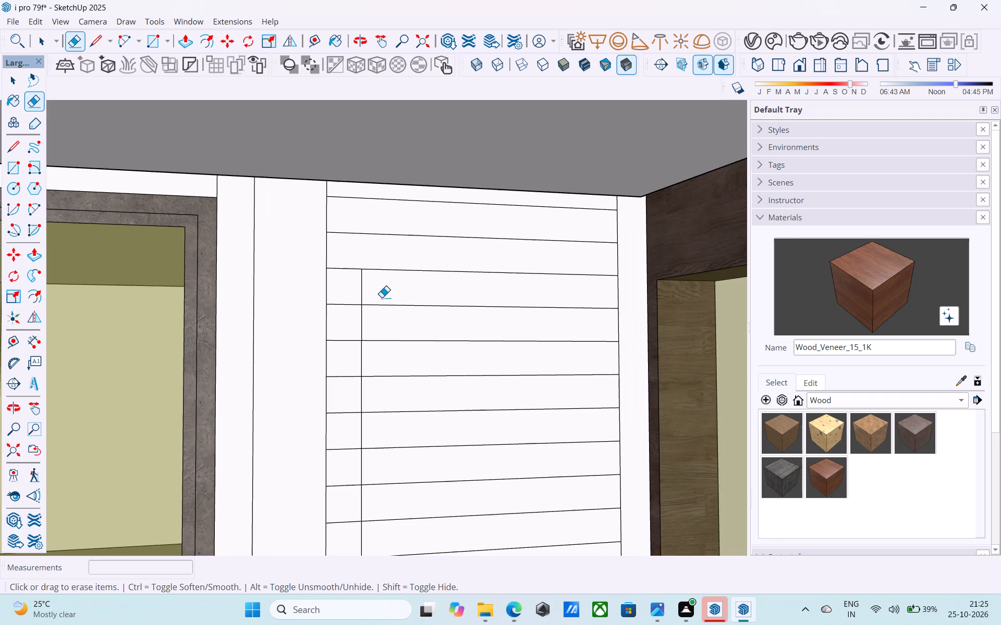
pyautogui.click(363, 293)
pyautogui.moveTo(374, 316); pyautogui.dragTo(359, 320)
pyautogui.moveTo(369, 360); pyautogui.dragTo(360, 362)
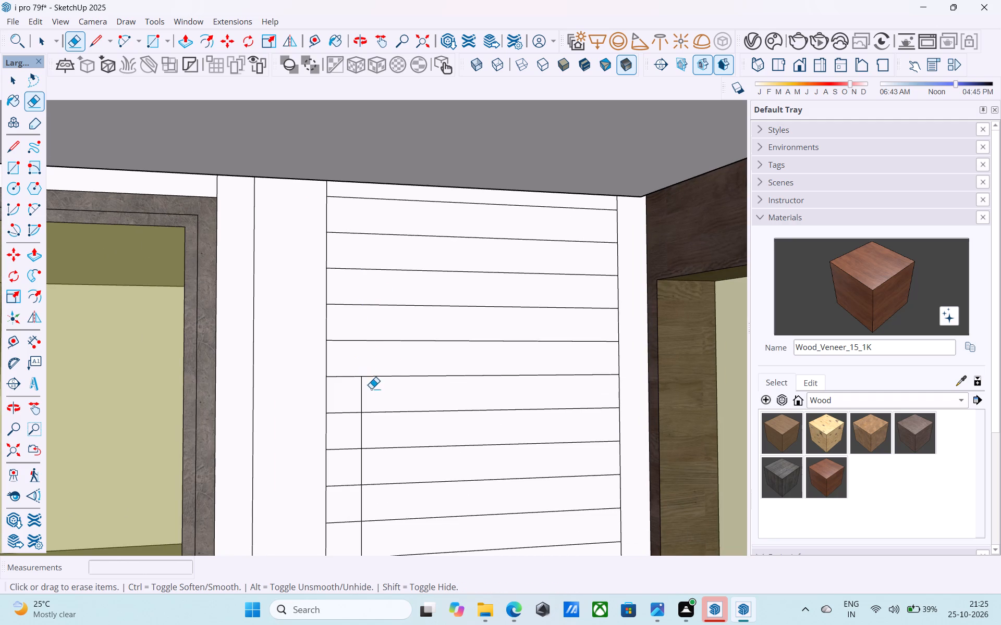
pyautogui.moveTo(371, 389); pyautogui.dragTo(350, 384)
pyautogui.scroll(-3, 352, 341)
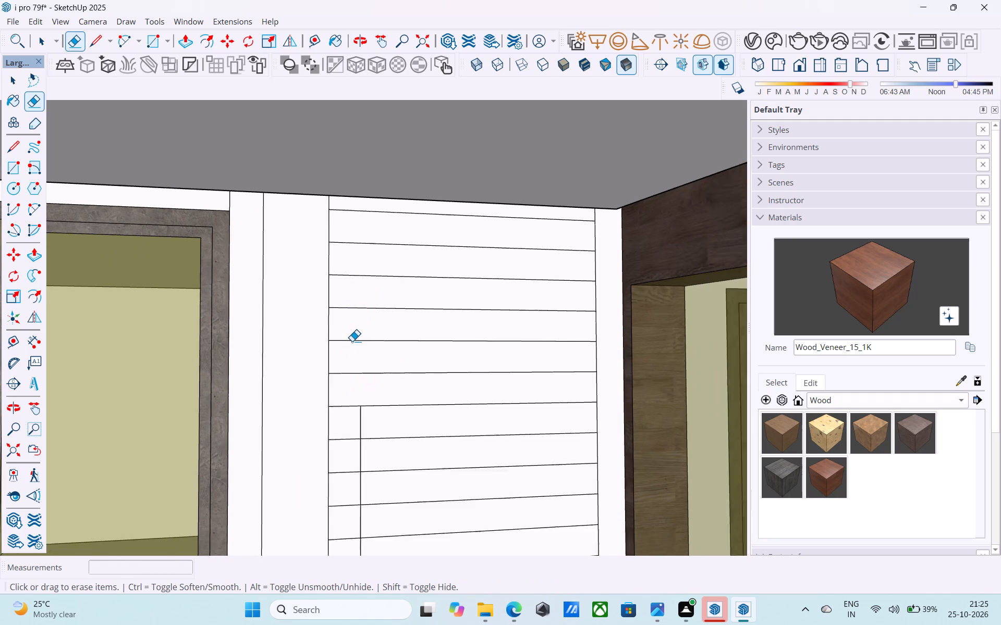
pyautogui.scroll(-3, 352, 341)
pyautogui.scroll(4, 367, 391)
pyautogui.moveTo(354, 396); pyautogui.dragTo(337, 397)
pyautogui.click(351, 424)
pyautogui.click(353, 455)
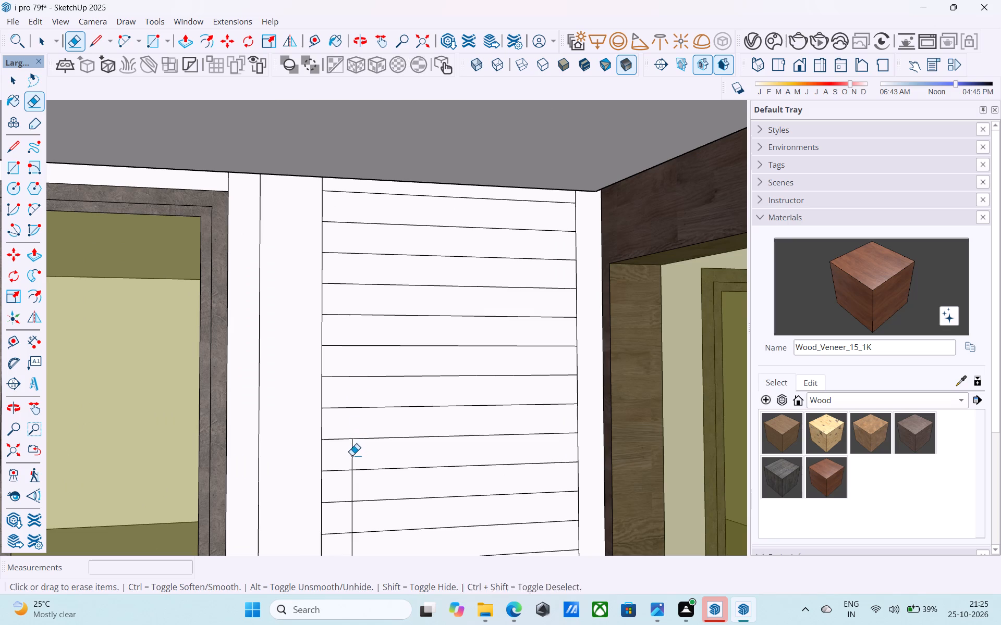
pyautogui.moveTo(359, 479); pyautogui.dragTo(352, 480)
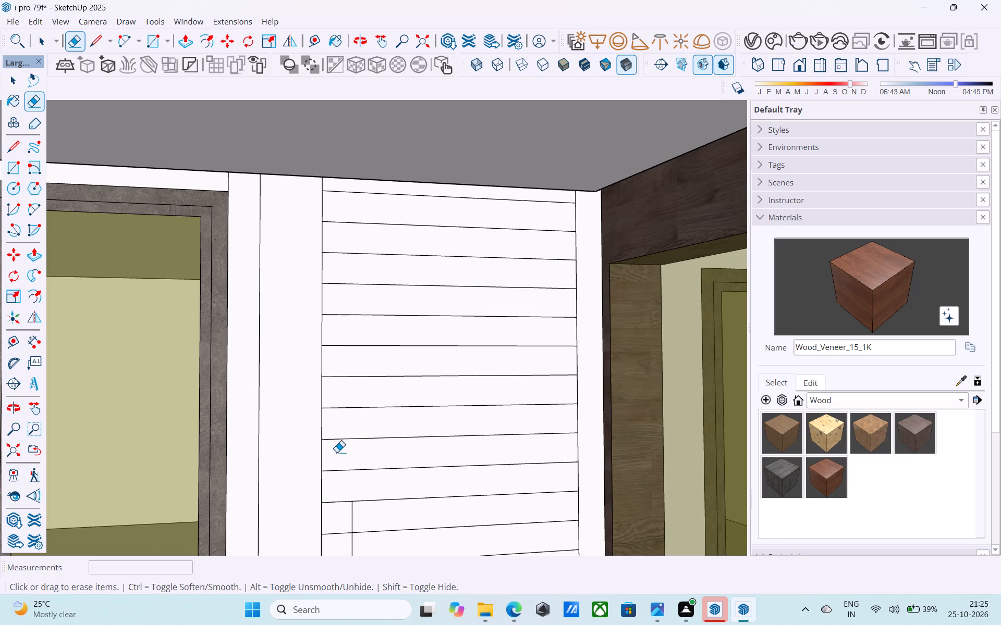
# Erase the rest of the inner vertical seam across the lower ground-floor strips, from the ground up to mid-wall.
pyautogui.scroll(-8, 316, 395)
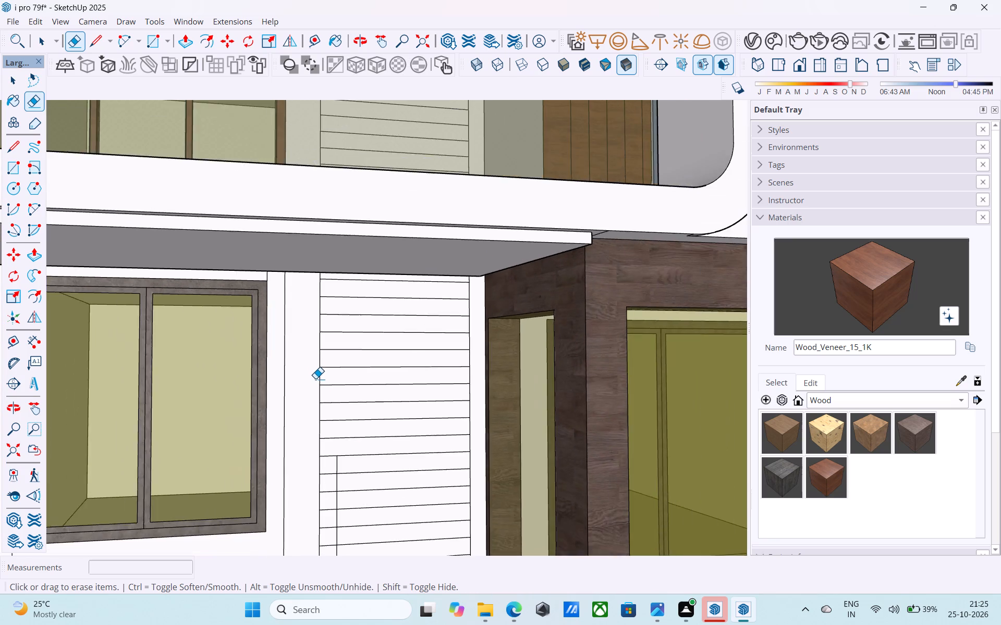
pyautogui.scroll(-4, 315, 379)
pyautogui.scroll(9, 331, 522)
pyautogui.click(326, 514)
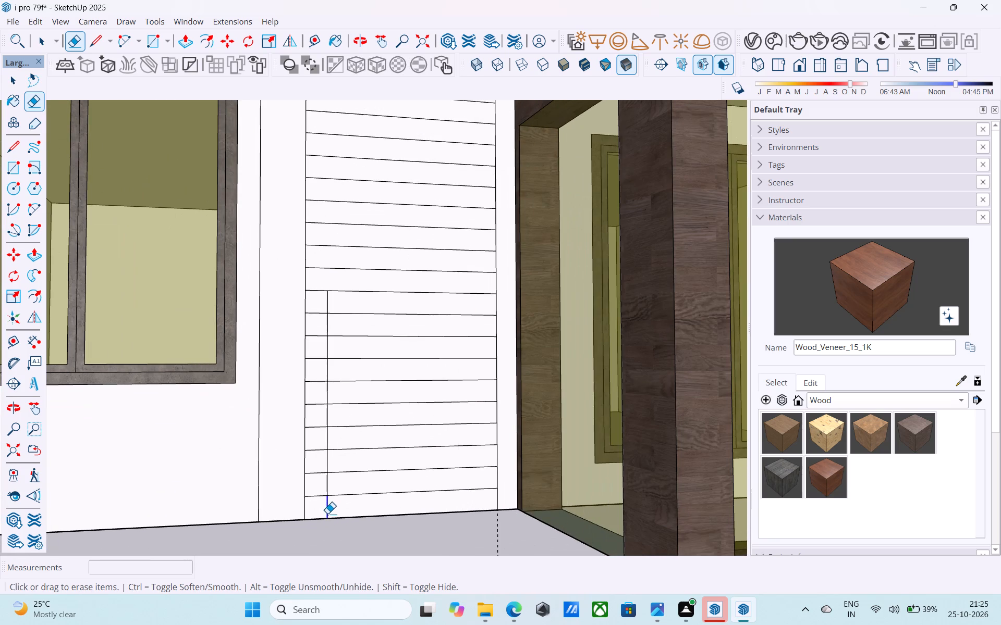
pyautogui.moveTo(332, 489); pyautogui.dragTo(325, 485)
pyautogui.moveTo(324, 466); pyautogui.dragTo(331, 459)
pyautogui.moveTo(323, 442); pyautogui.dragTo(332, 440)
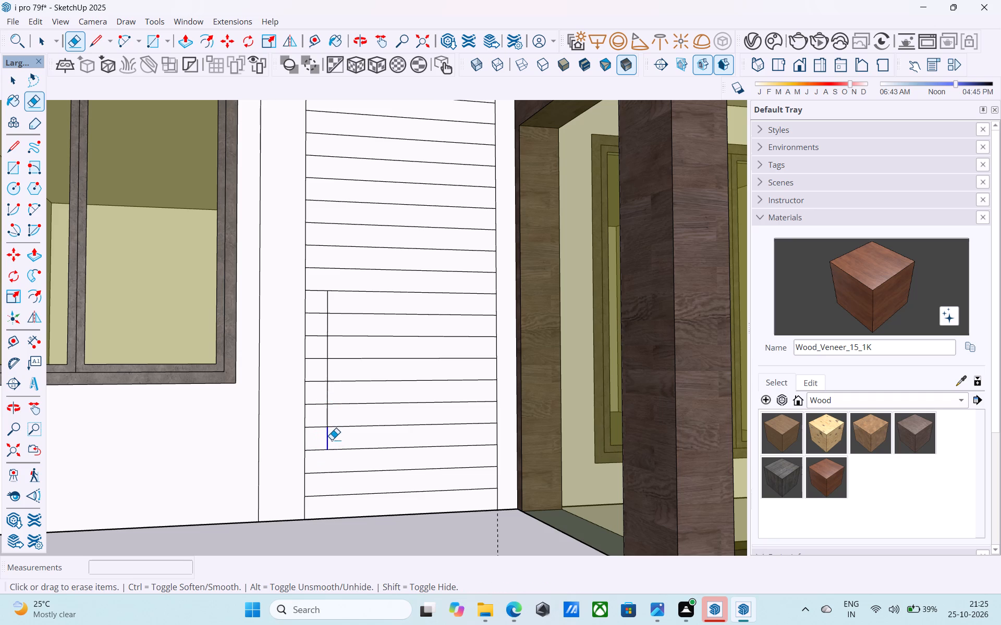
pyautogui.scroll(1, 327, 424)
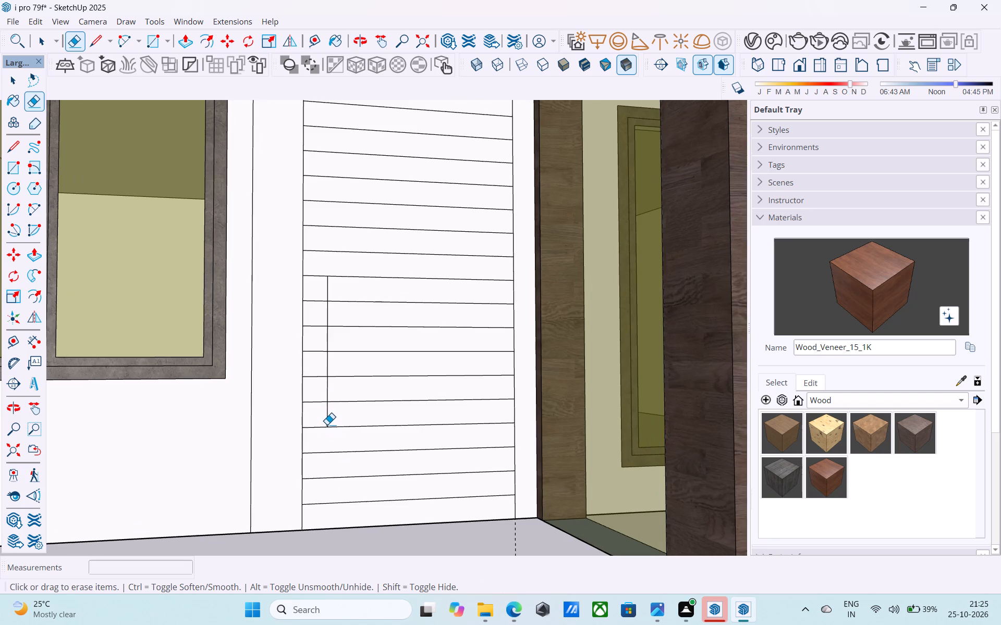
pyautogui.scroll(4, 327, 424)
pyautogui.click(328, 419)
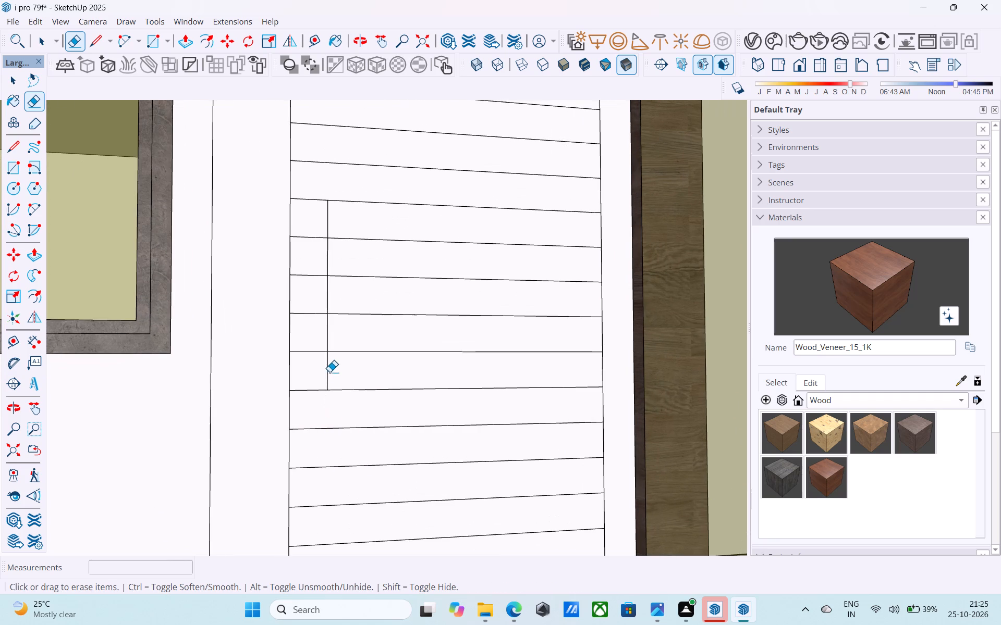
pyautogui.click(329, 372)
pyautogui.click(329, 333)
pyautogui.click(331, 291)
pyautogui.click(326, 260)
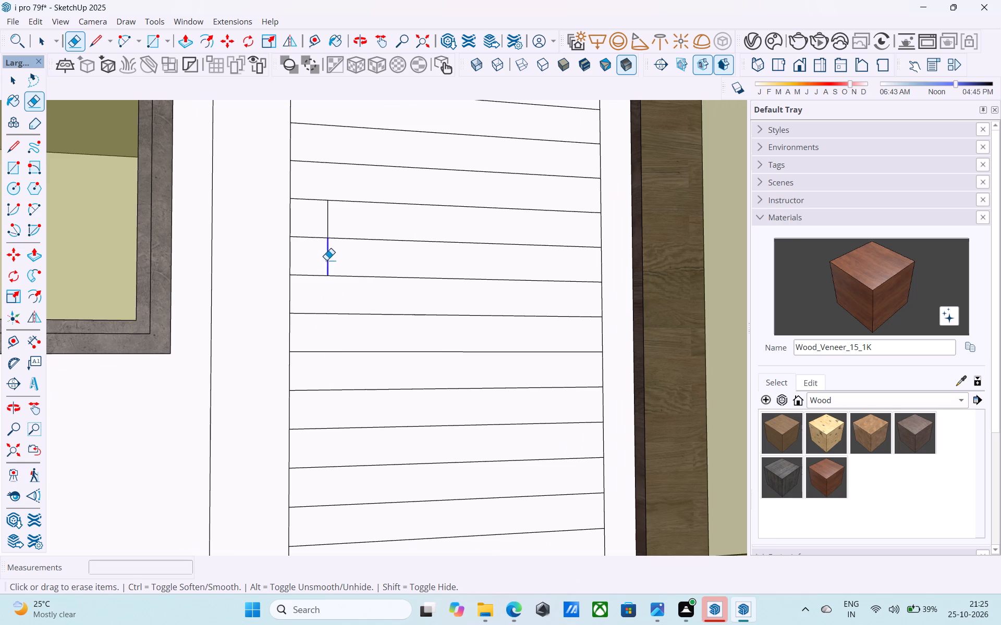
pyautogui.moveTo(333, 223); pyautogui.dragTo(313, 226)
pyautogui.scroll(-1, 275, 347)
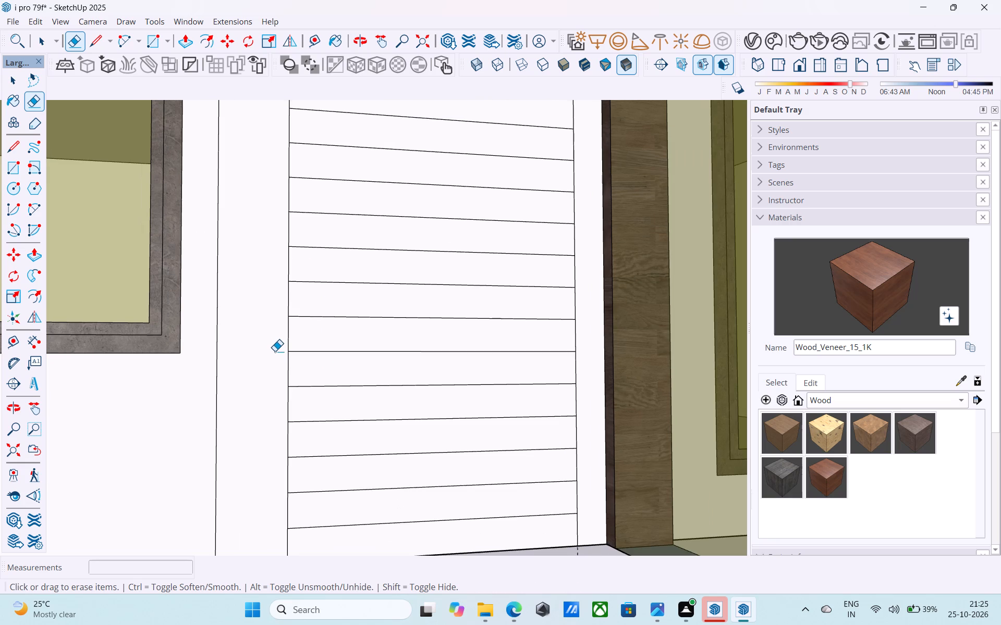
pyautogui.scroll(-5, 275, 355)
pyautogui.press('space')
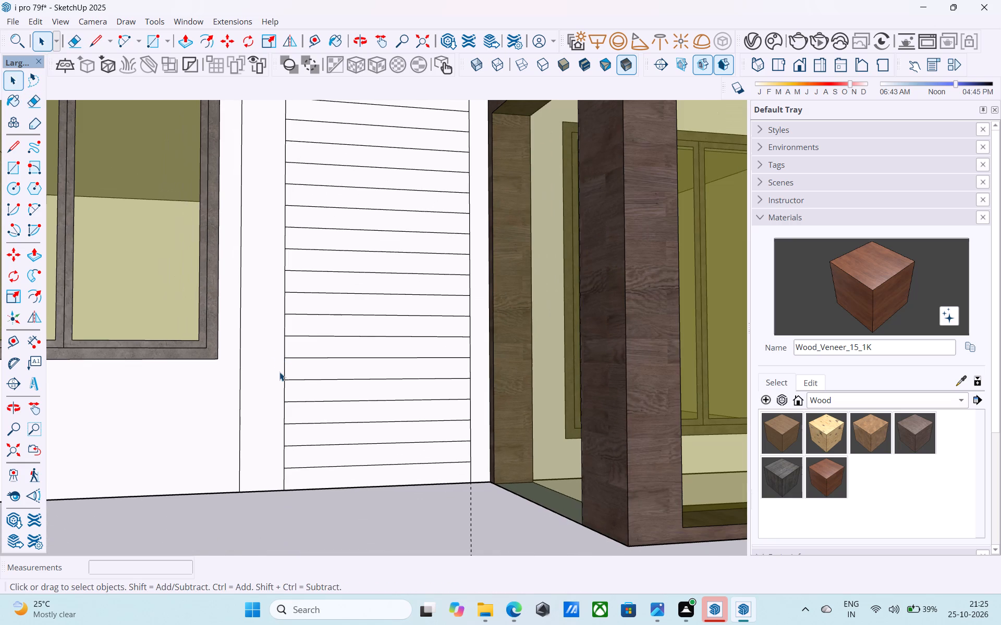
# Save the model.
pyautogui.hotkey('ctrl', 's')
# Paint the lowest ground-floor wall strips beside the window with Wood_Veneer_15_1K, working up from the ground.
pyautogui.scroll(-10, 283, 368)
pyautogui.keyDown('shift'); pyautogui.middleClick(285, 366); pyautogui.keyUp('shift')
pyautogui.keyDown('shift'); pyautogui.moveTo(283, 369); pyautogui.dragTo(279, 435, button='middle'); pyautogui.keyUp('shift')
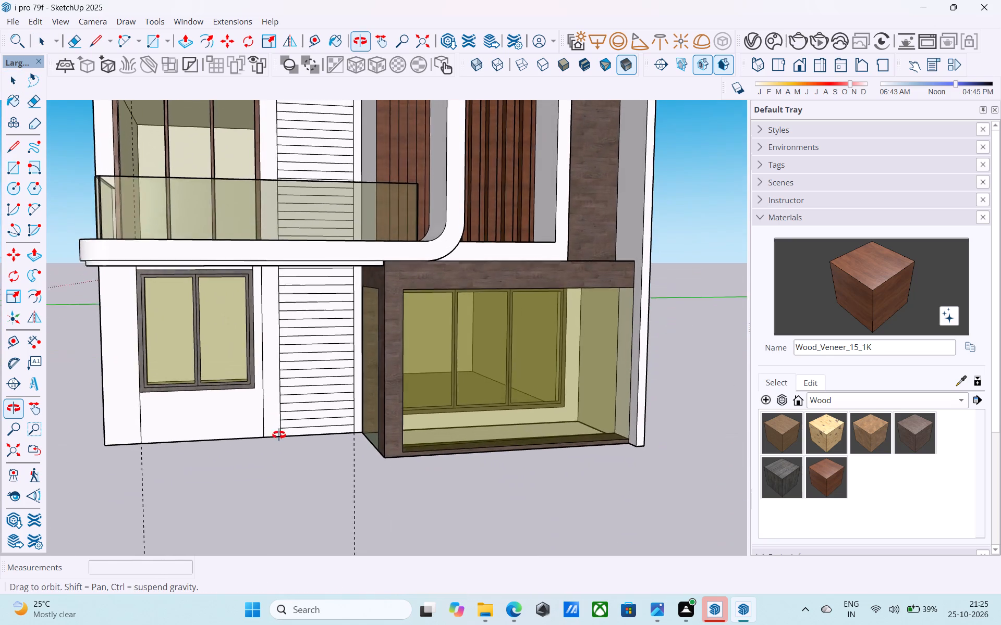
pyautogui.keyDown('shift'); pyautogui.moveTo(279, 435); pyautogui.dragTo(280, 459, button='middle'); pyautogui.keyUp('shift')
pyautogui.keyDown('shift'); pyautogui.moveTo(288, 433); pyautogui.dragTo(425, 483, button='middle'); pyautogui.keyUp('shift')
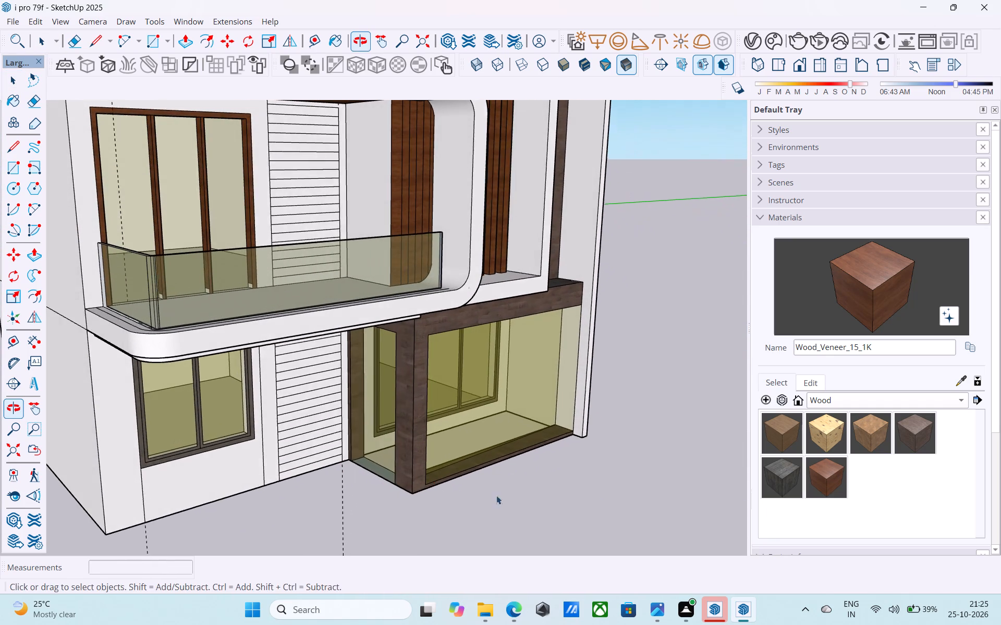
pyautogui.click(868, 278)
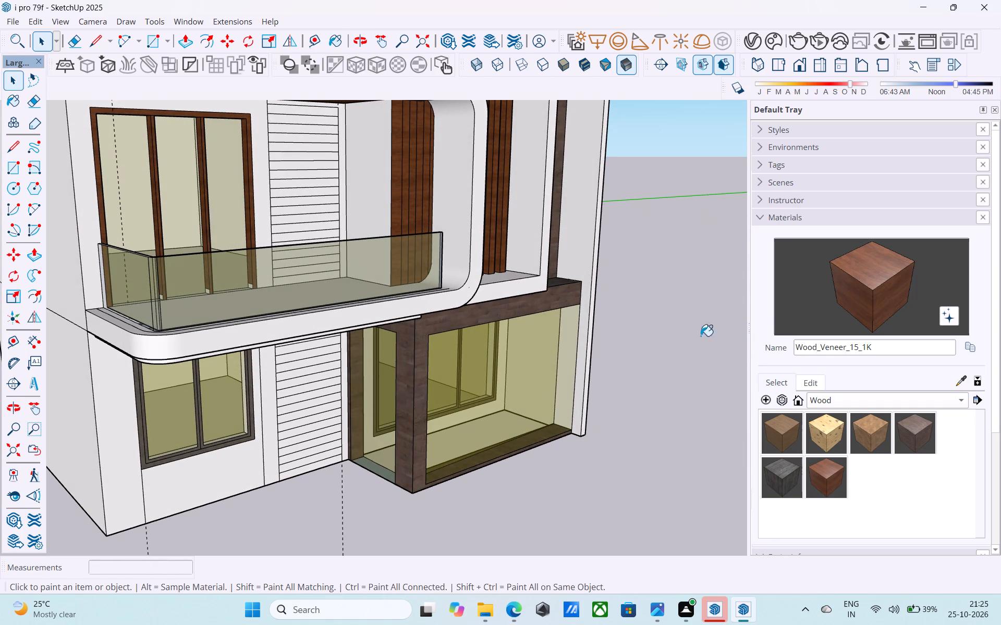
pyautogui.scroll(7, 313, 457)
pyautogui.click(288, 482)
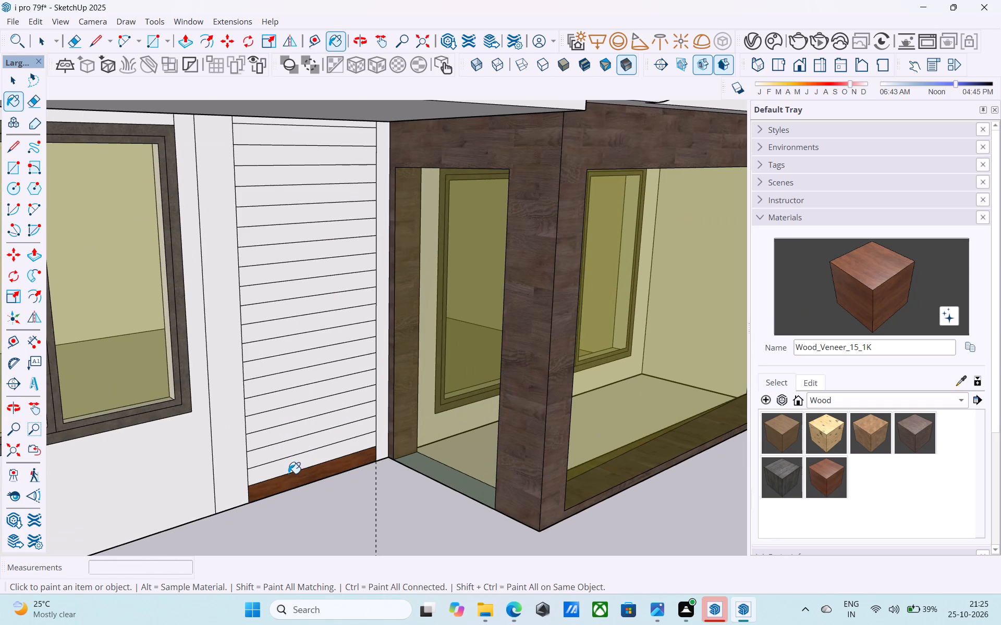
pyautogui.click(287, 468)
pyautogui.click(284, 457)
pyautogui.click(278, 441)
pyautogui.click(275, 424)
pyautogui.click(272, 411)
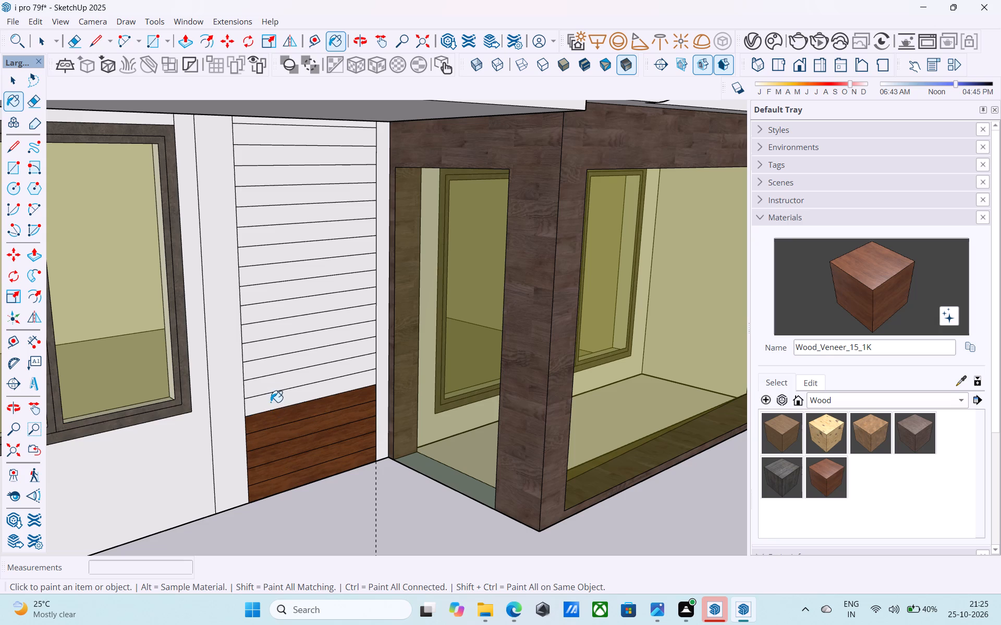
# Paint the middle strips of the ground-floor wall with Wood_Veneer_15_1K, continuing upward.
pyautogui.click(270, 394)
pyautogui.click(268, 392)
pyautogui.click(265, 362)
pyautogui.click(269, 341)
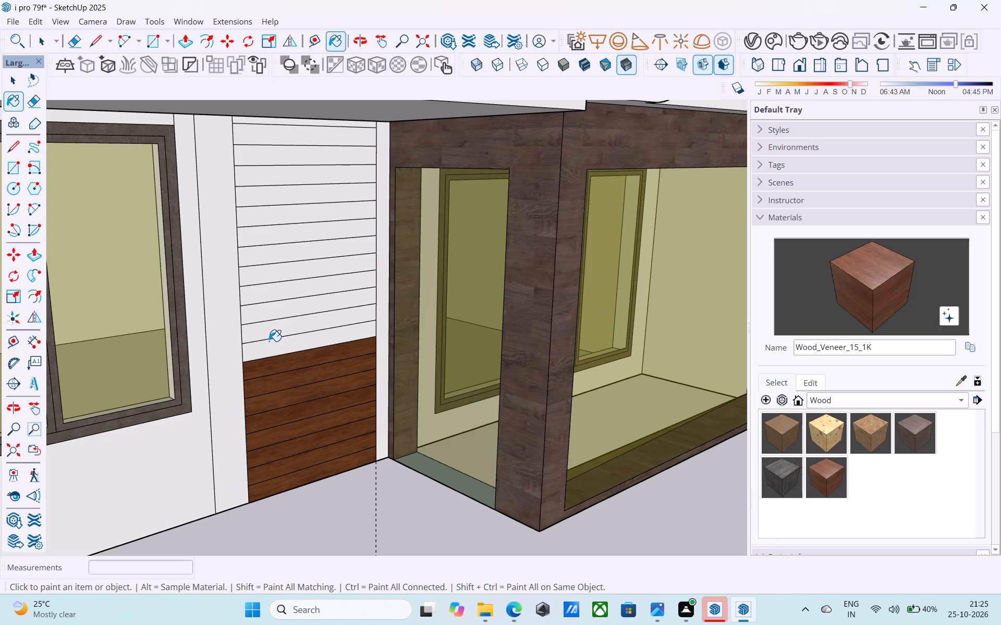
pyautogui.click(264, 328)
pyautogui.click(262, 316)
pyautogui.click(262, 297)
pyautogui.click(265, 276)
pyautogui.click(262, 264)
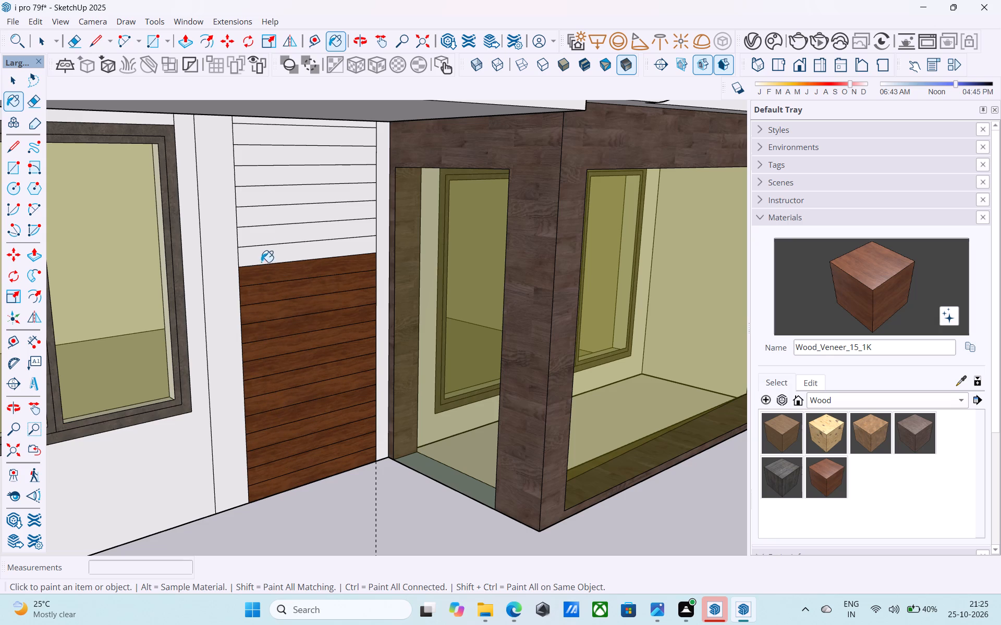
# Paint the remaining upper ground-floor strips with Wood_Veneer_15_1K, including the skipped one, up to the balcony underside.
pyautogui.click(256, 231)
pyautogui.click(255, 212)
pyautogui.click(258, 195)
pyautogui.click(255, 180)
pyautogui.click(255, 163)
pyautogui.click(253, 139)
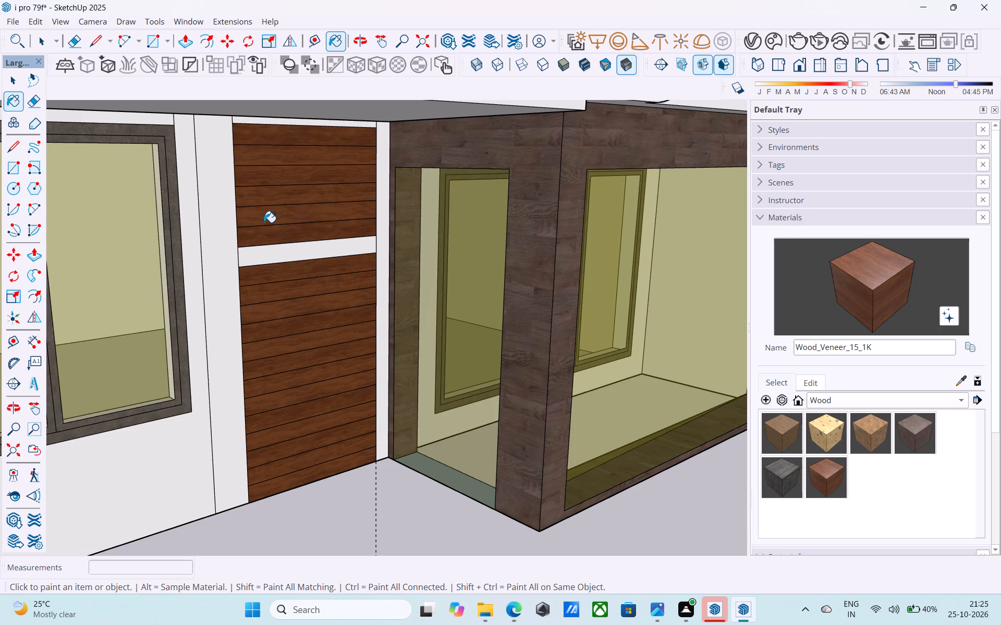
pyautogui.click(265, 253)
pyautogui.scroll(7, 269, 149)
pyautogui.scroll(-5, 264, 294)
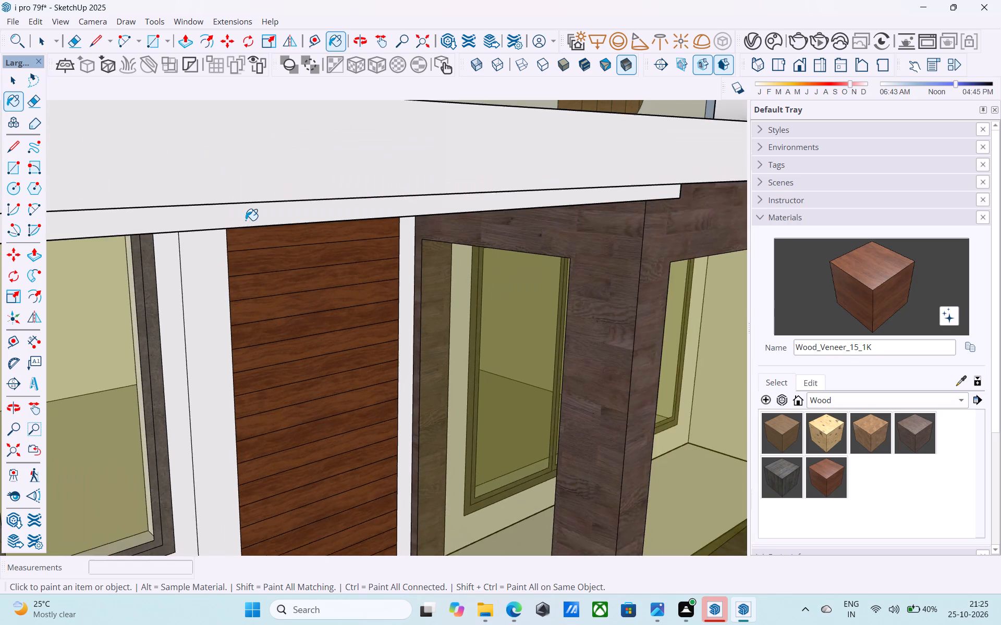
pyautogui.scroll(5, 246, 220)
pyautogui.moveTo(261, 288); pyautogui.dragTo(253, 233, button='middle')
pyautogui.moveTo(251, 228); pyautogui.dragTo(250, 223, button='middle')
pyautogui.scroll(3, 260, 189)
pyautogui.click(257, 168)
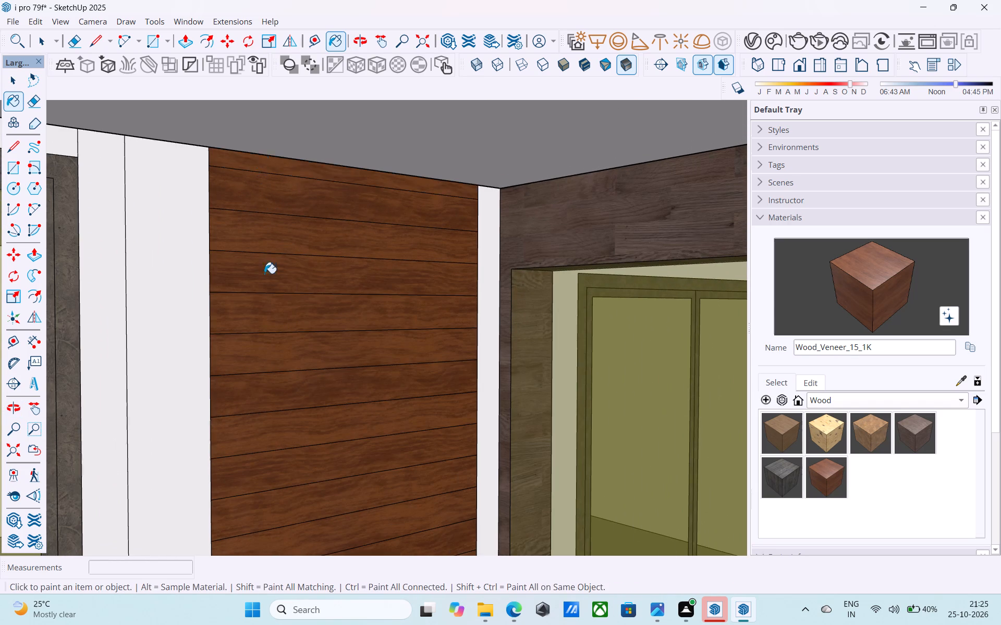
# Paint the lower strips of the balcony wall with Wood_Veneer_15_1K, working up from the balcony floor.
pyautogui.scroll(-19, 263, 287)
pyautogui.moveTo(264, 356); pyautogui.dragTo(343, 496, button='middle')
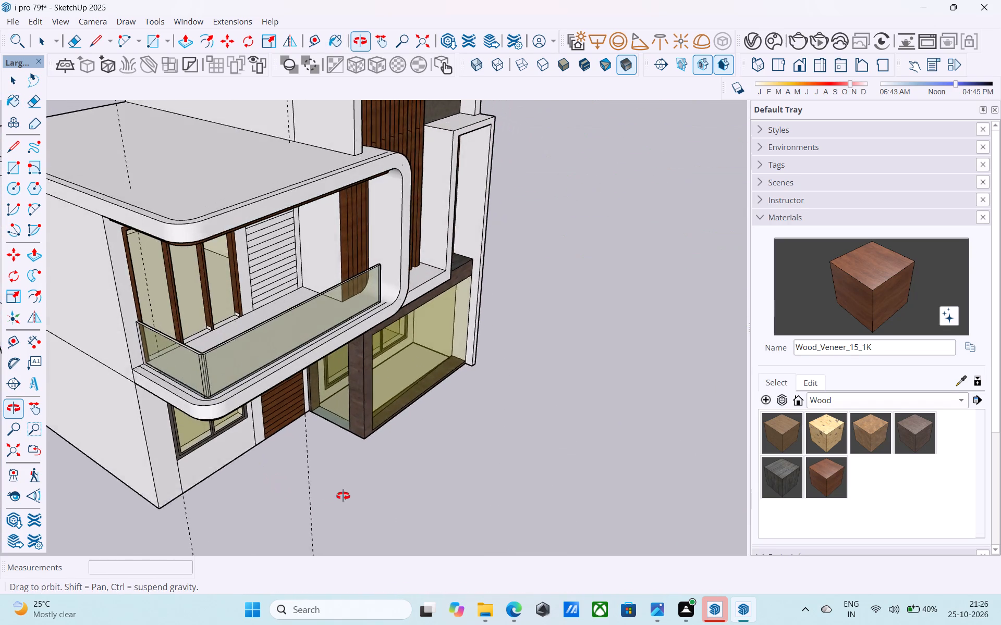
pyautogui.moveTo(343, 496); pyautogui.dragTo(351, 494, button='middle')
pyautogui.scroll(11, 247, 312)
pyautogui.click(267, 309)
pyautogui.click(263, 299)
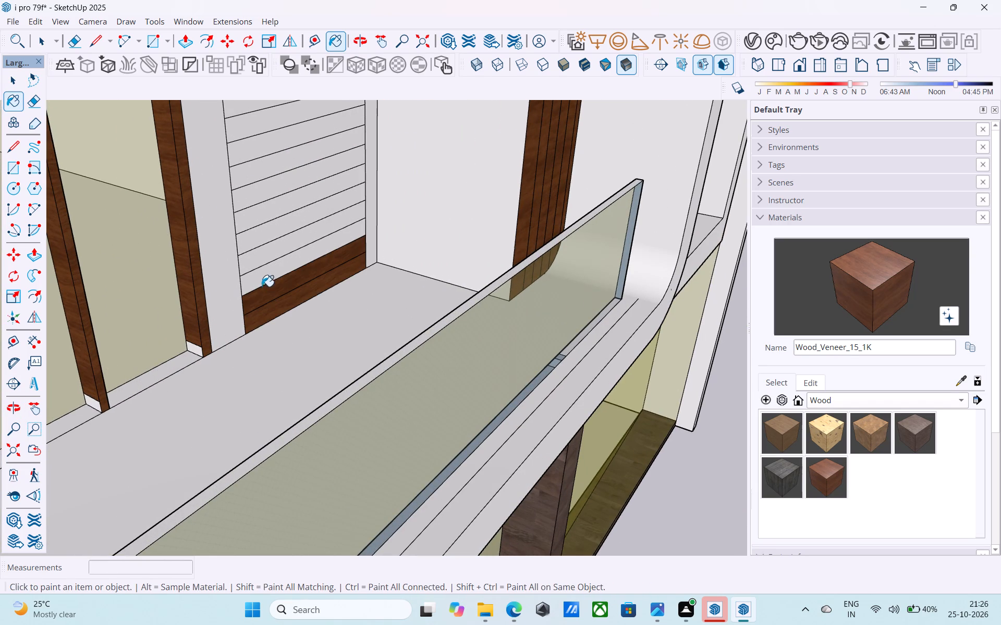
pyautogui.click(261, 283)
pyautogui.click(255, 263)
pyautogui.click(248, 234)
pyautogui.click(242, 221)
pyautogui.click(248, 197)
pyautogui.click(252, 171)
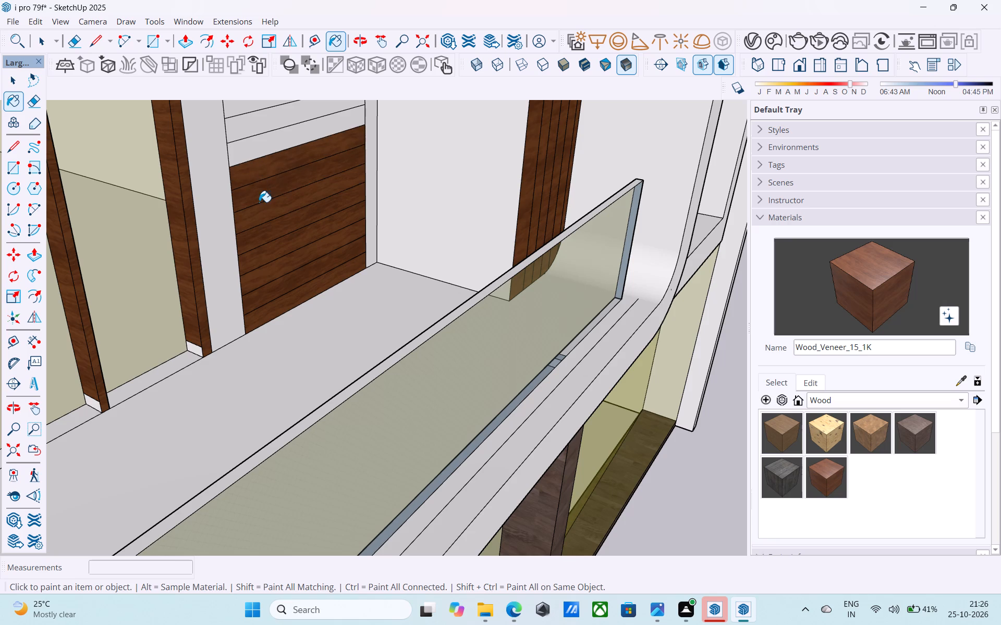
# Paint the middle strips of the balcony wall with Wood_Veneer_15_1K, continuing upward.
pyautogui.scroll(-5, 259, 205)
pyautogui.moveTo(255, 216); pyautogui.dragTo(259, 270, button='middle')
pyautogui.scroll(4, 266, 294)
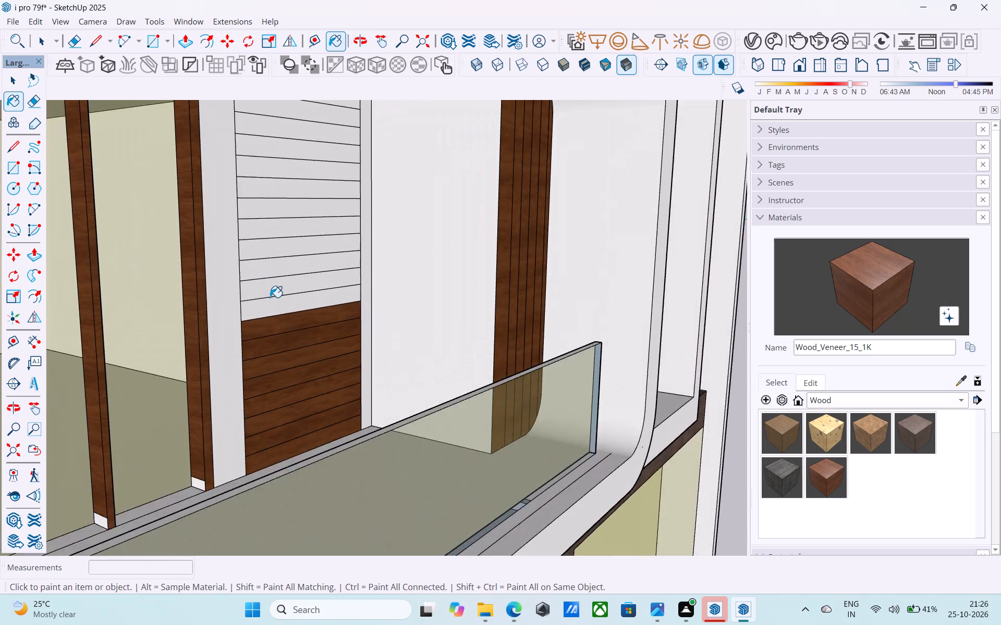
pyautogui.click(267, 304)
pyautogui.click(263, 289)
pyautogui.click(259, 267)
pyautogui.click(260, 251)
pyautogui.click(262, 235)
pyautogui.click(262, 223)
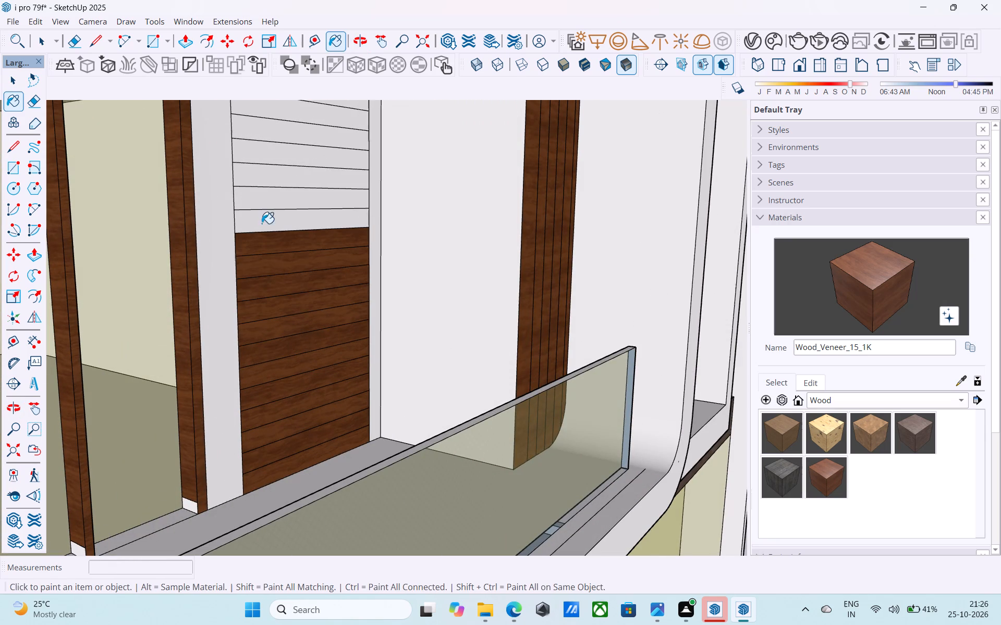
pyautogui.click(261, 207)
pyautogui.click(268, 176)
pyautogui.click(268, 153)
pyautogui.click(269, 135)
# Paint the upper balcony-wall strips near the wooden ceiling with Wood_Veneer_15_1K.
pyautogui.scroll(-4, 324, 396)
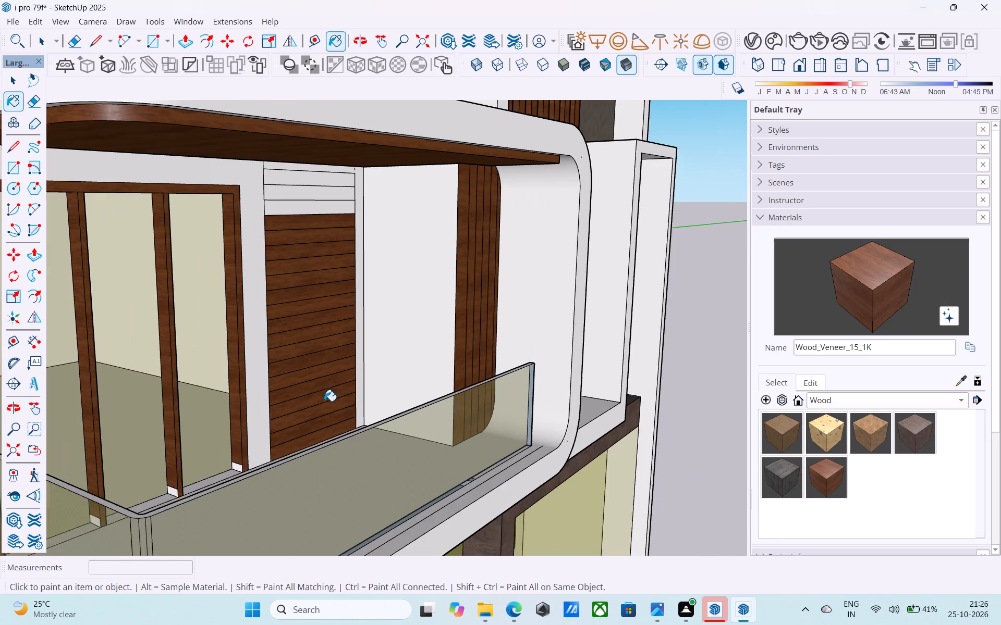
pyautogui.moveTo(278, 226); pyautogui.dragTo(272, 217, button='middle')
pyautogui.moveTo(263, 214); pyautogui.dragTo(237, 205, button='middle')
pyautogui.scroll(5, 249, 193)
pyautogui.click(284, 210)
pyautogui.click(291, 191)
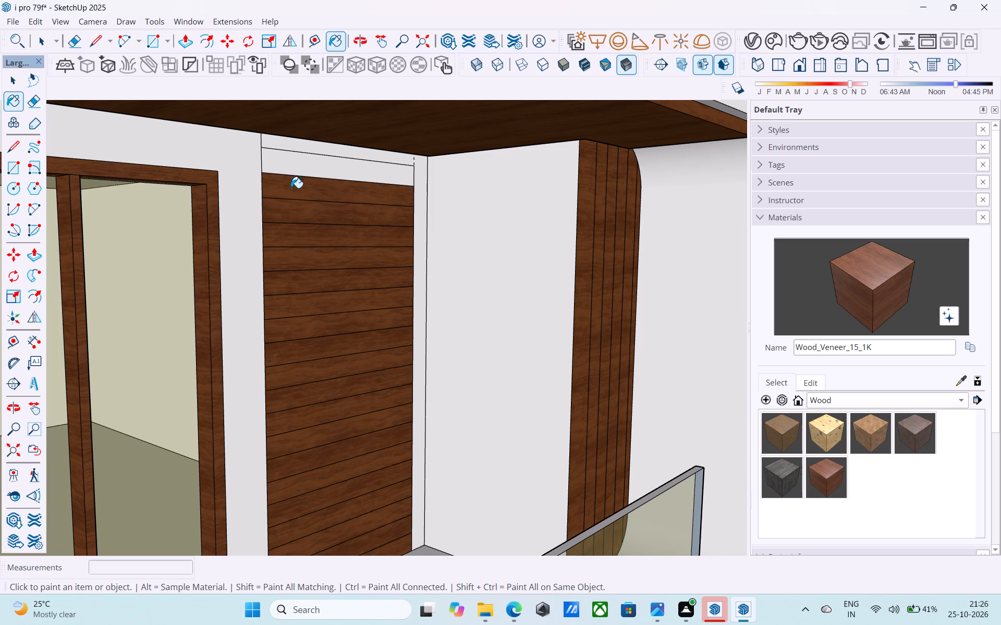
pyautogui.click(288, 164)
pyautogui.click(285, 150)
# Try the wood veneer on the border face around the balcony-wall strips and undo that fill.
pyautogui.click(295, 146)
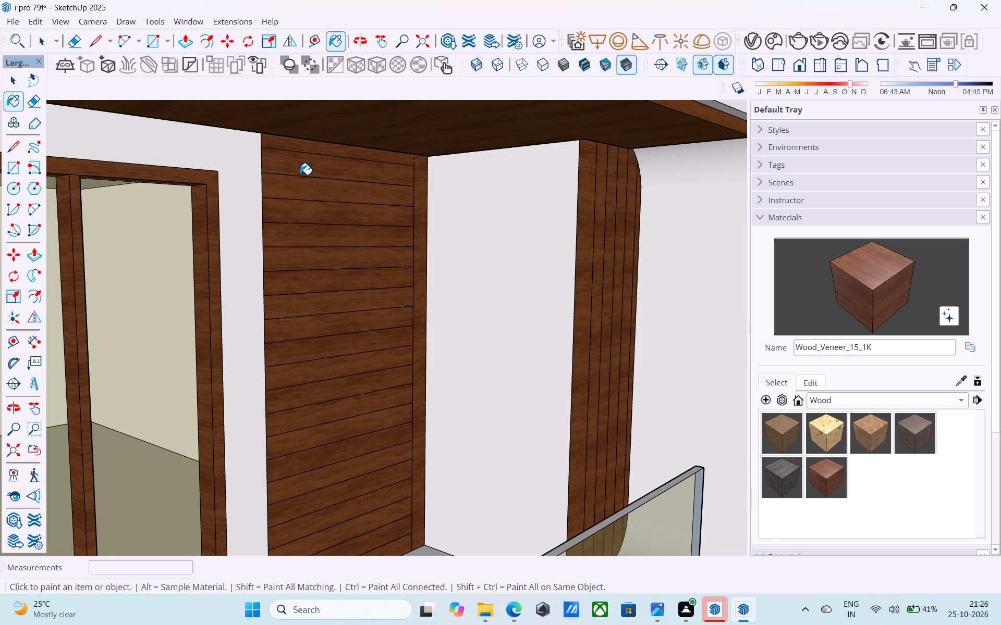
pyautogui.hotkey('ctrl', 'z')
# Paint the narrow border faces beside the balcony and ground-floor strips with Wood_Veneer_15_1K.
pyautogui.scroll(-6, 299, 173)
pyautogui.moveTo(332, 227); pyautogui.dragTo(188, 251, button='middle')
pyautogui.scroll(-5, 189, 249)
pyautogui.moveTo(247, 251); pyautogui.dragTo(272, 176, button='middle')
pyautogui.moveTo(274, 169); pyautogui.dragTo(251, 179, button='middle')
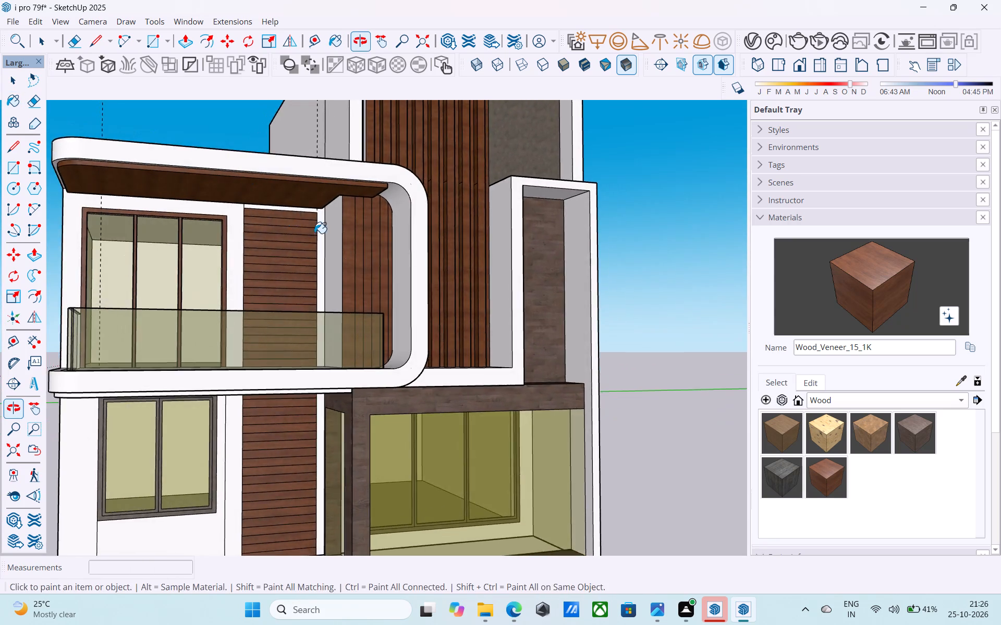
pyautogui.scroll(-5, 324, 244)
pyautogui.moveTo(339, 276); pyautogui.dragTo(337, 295, button='middle')
pyautogui.middleClick(337, 295)
pyautogui.scroll(7, 338, 273)
pyautogui.click(317, 252)
pyautogui.scroll(-5, 309, 218)
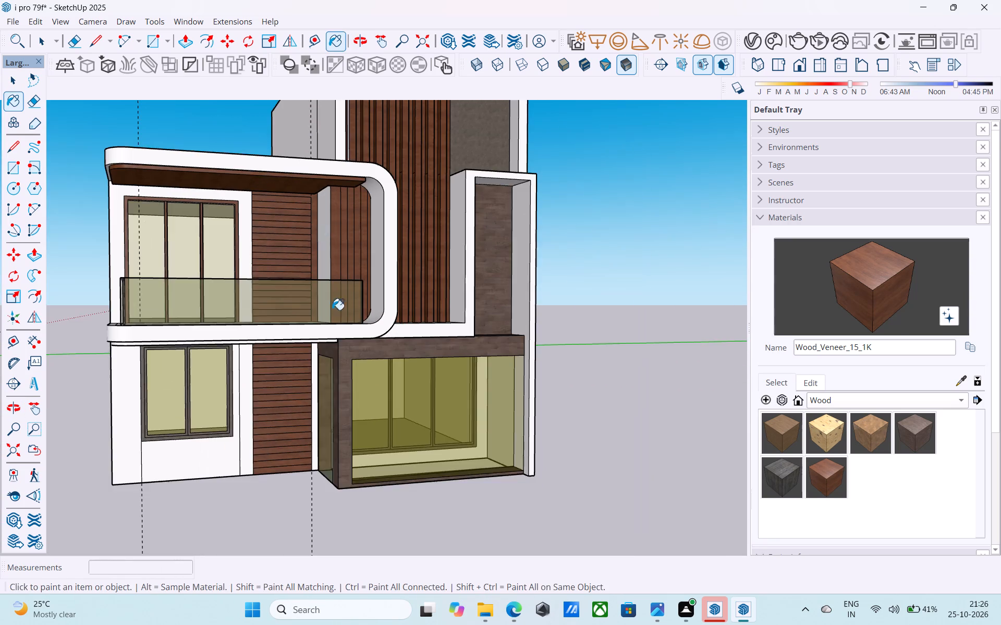
pyautogui.moveTo(326, 402); pyautogui.dragTo(322, 361, button='middle')
pyautogui.scroll(8, 301, 377)
pyautogui.click(325, 374)
pyautogui.scroll(-11, 324, 374)
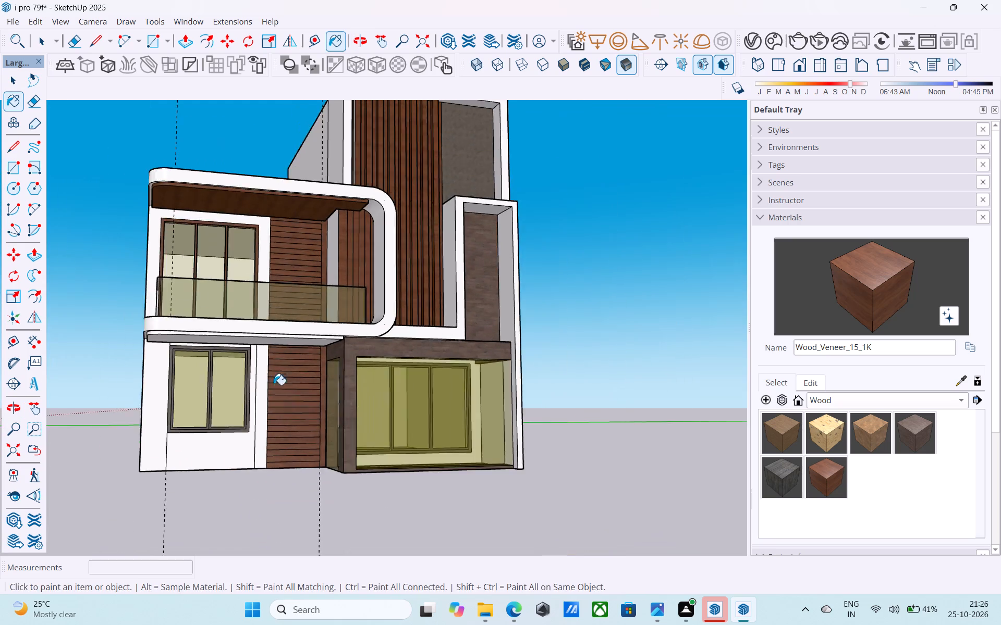
# Examine the whole house from the front, the side and above to review the wood cladding and roof.
pyautogui.moveTo(263, 388); pyautogui.dragTo(364, 445, button='middle')
pyautogui.scroll(-5, 347, 433)
pyautogui.moveTo(339, 438); pyautogui.dragTo(336, 447, button='middle')
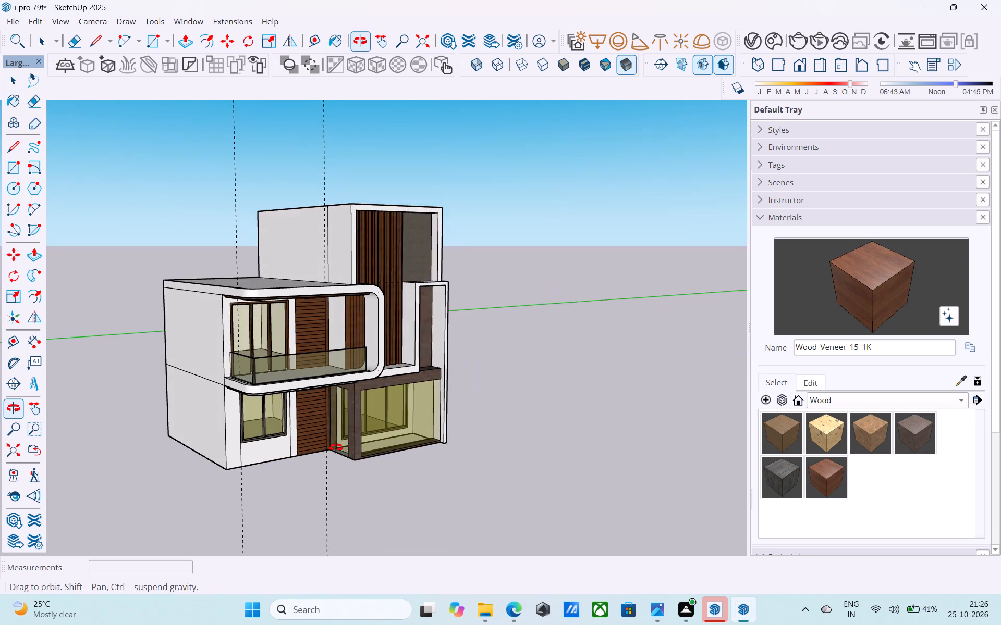
pyautogui.moveTo(336, 447); pyautogui.dragTo(343, 417, button='middle')
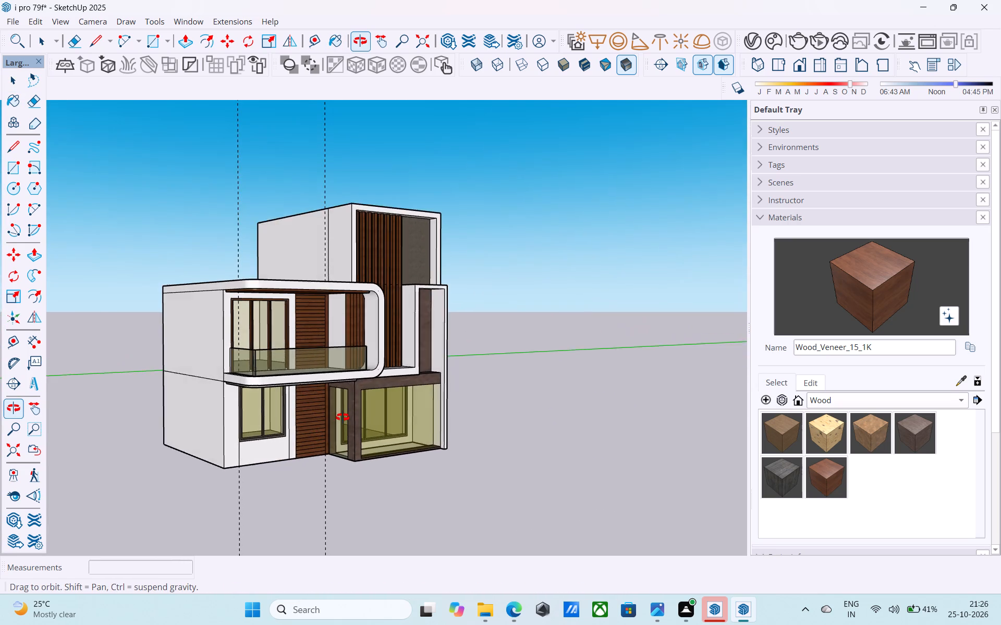
pyautogui.moveTo(343, 417); pyautogui.dragTo(174, 387, button='middle')
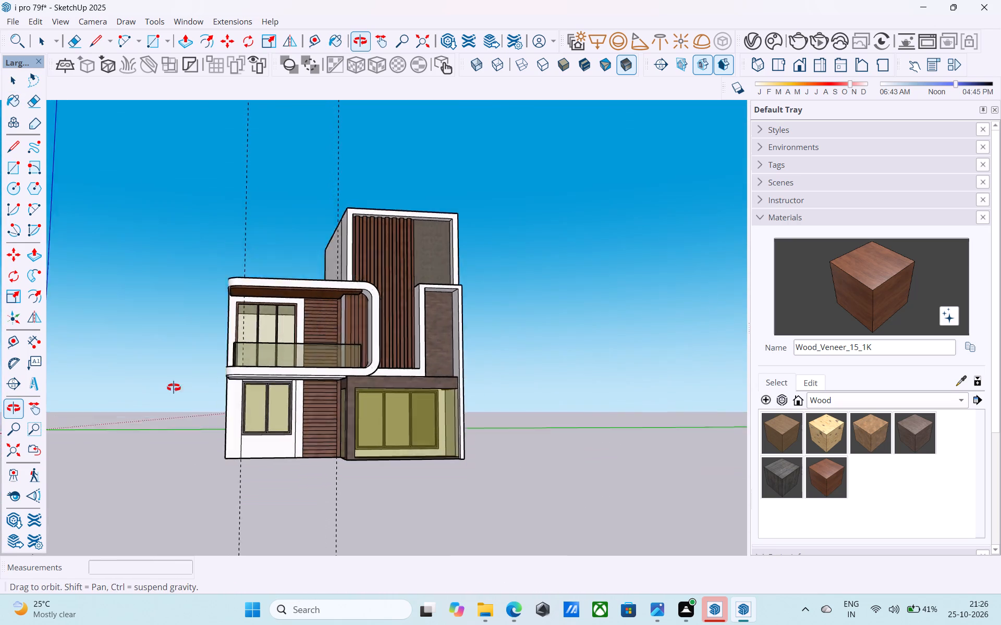
pyautogui.moveTo(174, 387); pyautogui.dragTo(417, 416, button='middle')
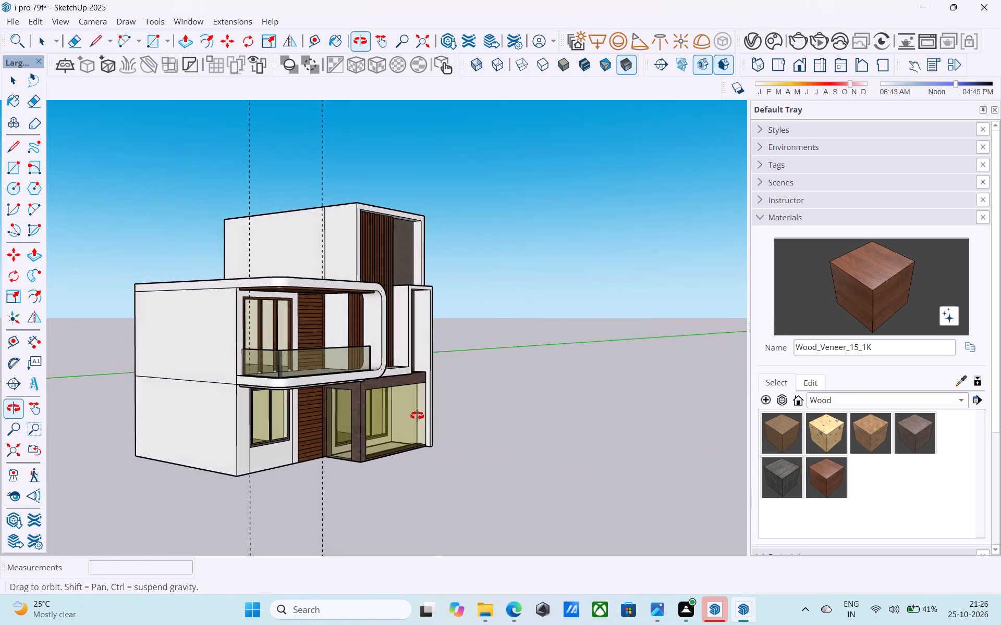
pyautogui.moveTo(417, 416); pyautogui.dragTo(447, 478, button='middle')
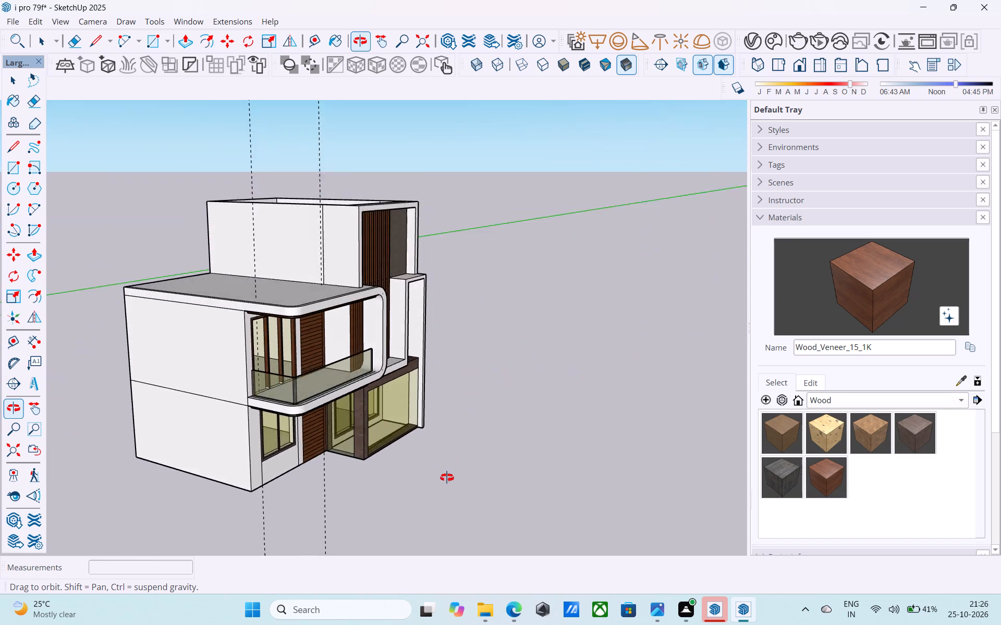
pyautogui.moveTo(447, 478); pyautogui.dragTo(453, 560, button='middle')
pyautogui.scroll(6, 312, 341)
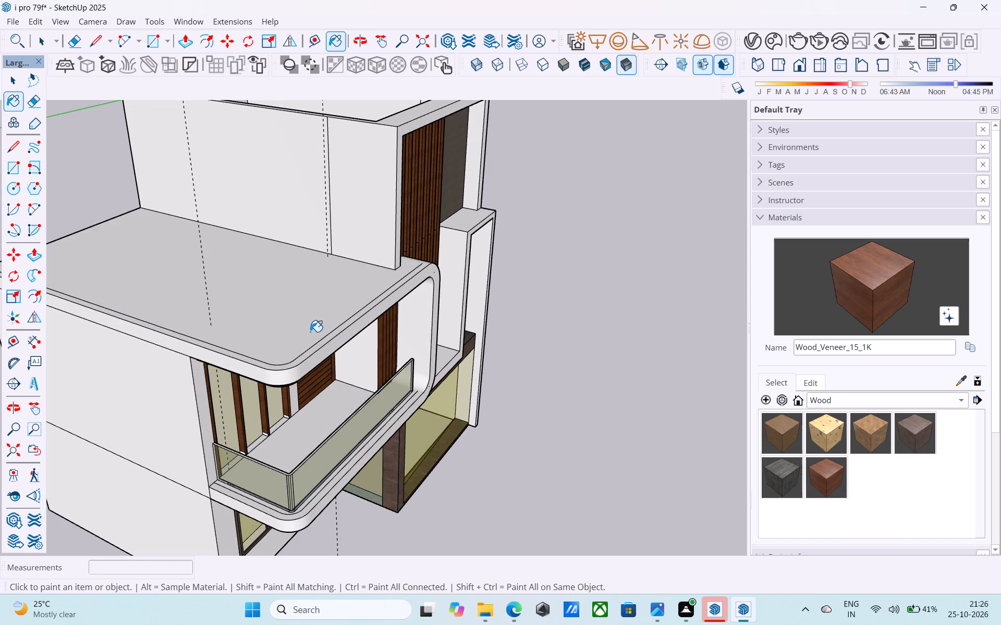
pyautogui.scroll(-5, 310, 332)
pyautogui.moveTo(305, 337); pyautogui.dragTo(191, 461, button='middle')
pyautogui.moveTo(435, 318); pyautogui.dragTo(109, 330, button='middle')
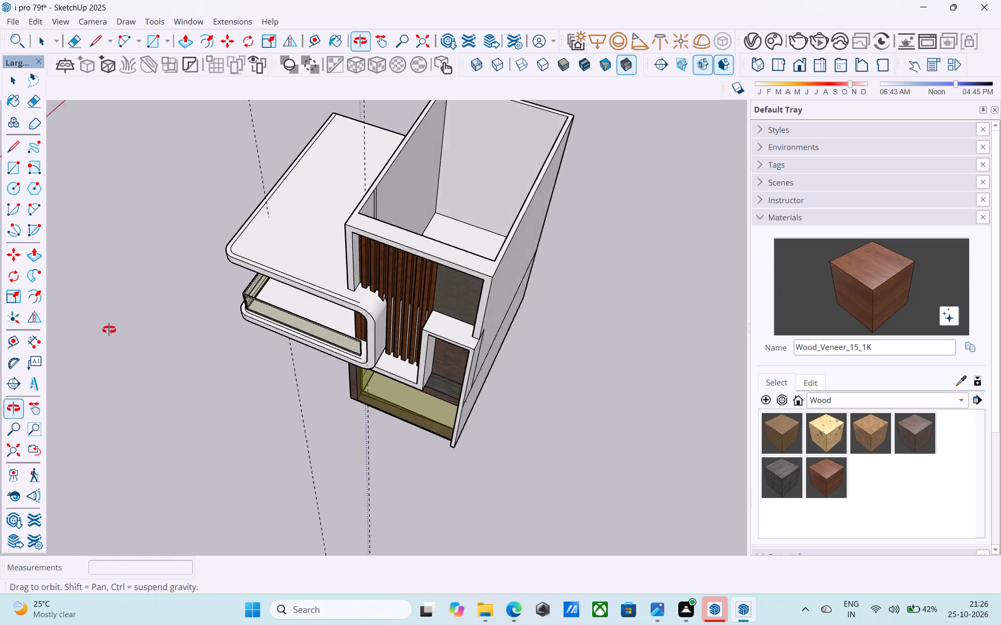
pyautogui.moveTo(109, 330); pyautogui.dragTo(406, 301, button='middle')
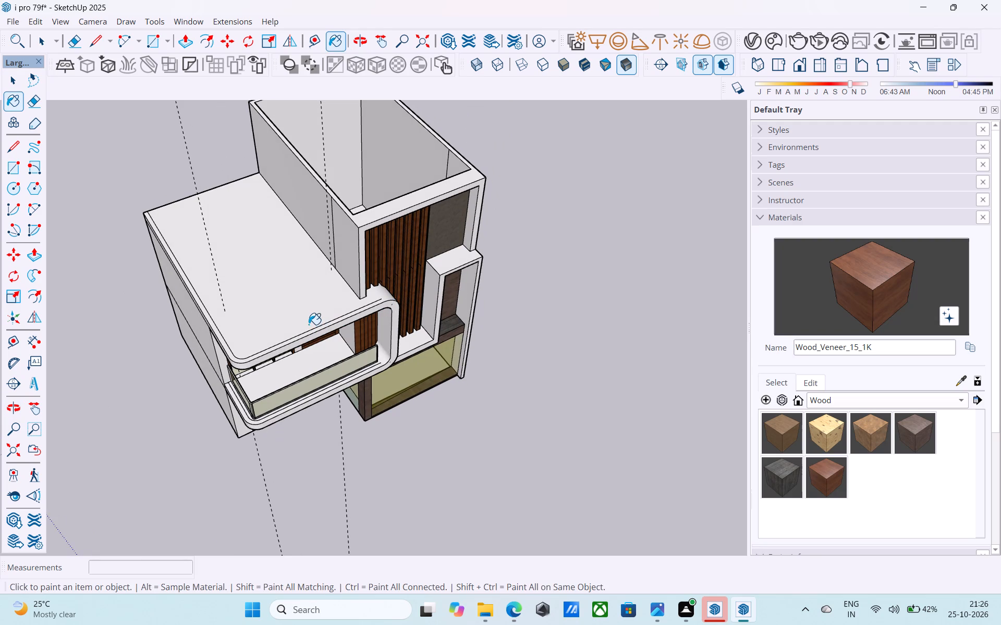
# Offset the outline of the flat roof face above the balcony 3" inward.
pyautogui.scroll(9, 250, 371)
pyautogui.press('space')
pyautogui.click(229, 326)
pyautogui.scroll(3, 229, 325)
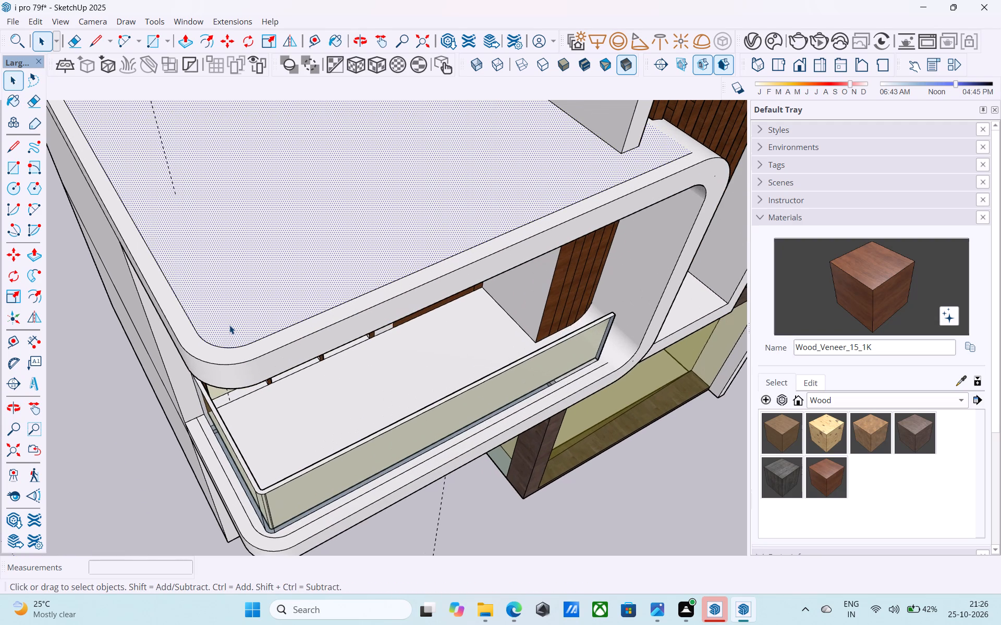
pyautogui.press('f')
pyautogui.click(229, 325)
pyautogui.write('3"')
pyautogui.press('Return')
pyautogui.press('space')
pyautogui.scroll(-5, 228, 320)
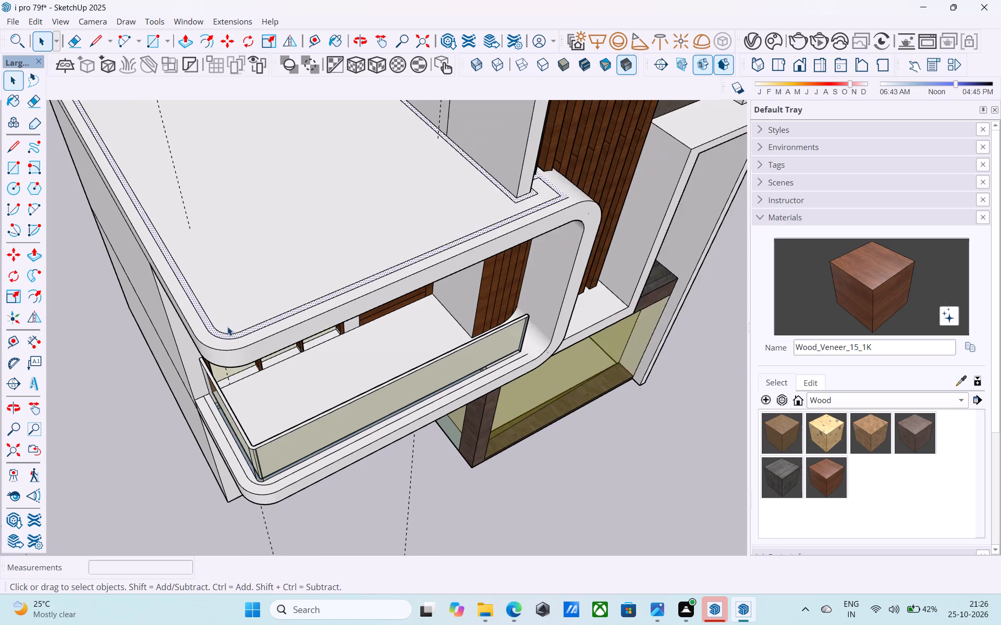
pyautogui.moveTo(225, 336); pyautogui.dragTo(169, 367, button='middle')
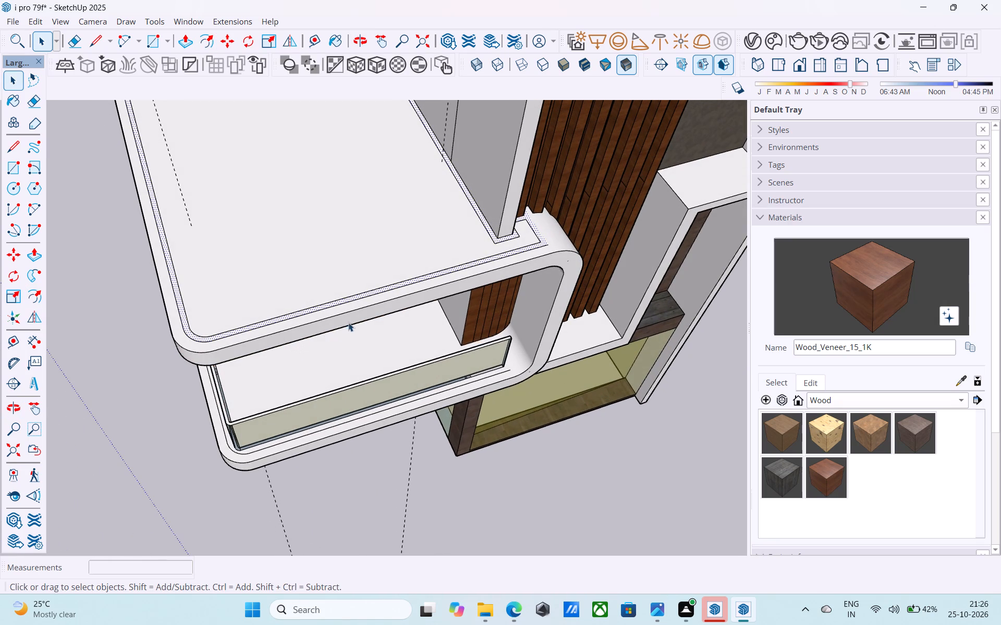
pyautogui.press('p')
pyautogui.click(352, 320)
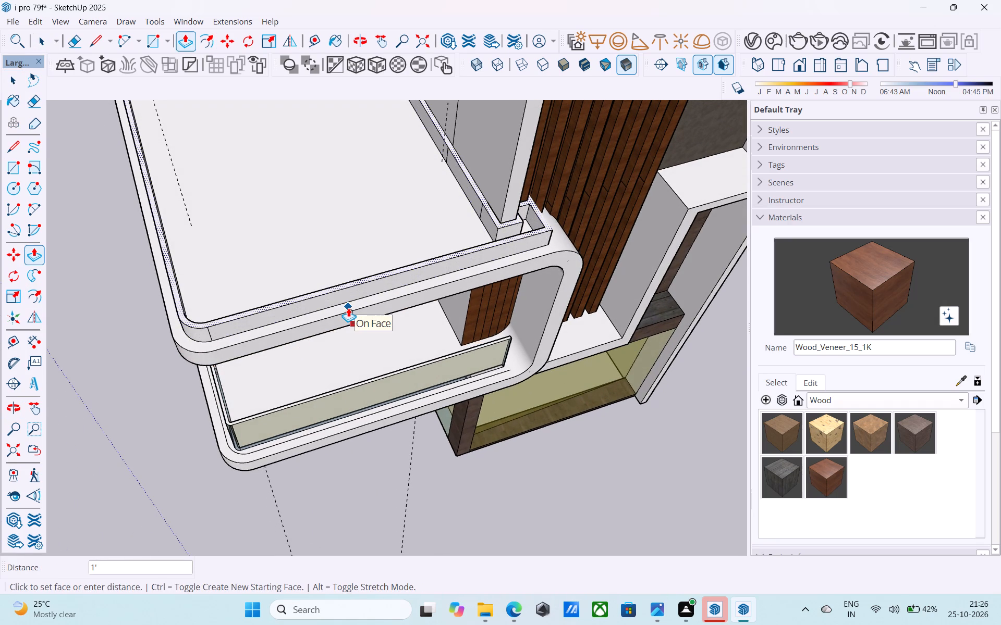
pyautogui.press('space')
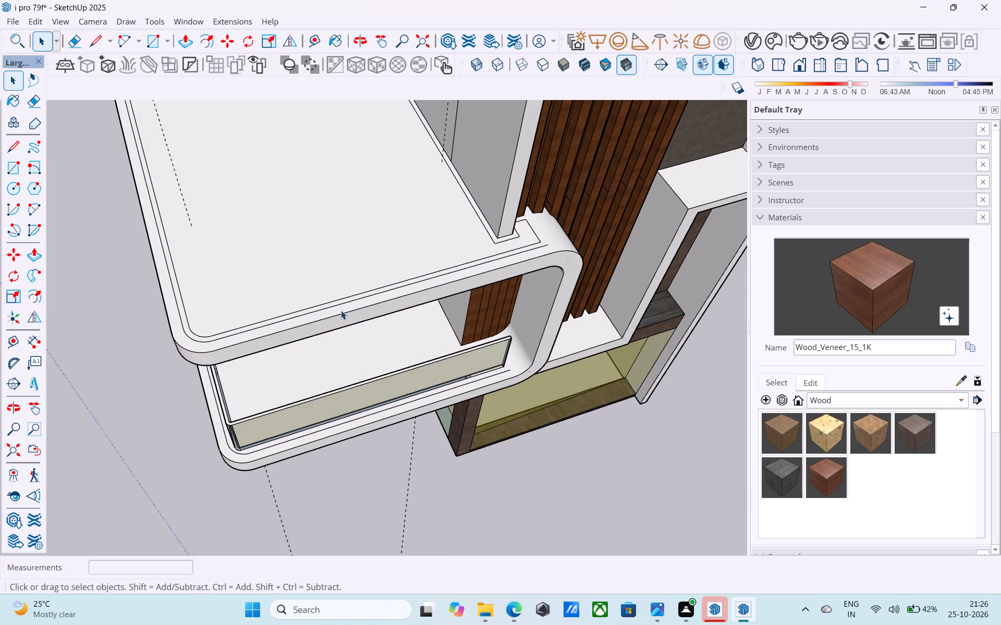
# Draw a short line across the 3" roof border strip near the upper-floor wall corner to close off that end.
pyautogui.press('l')
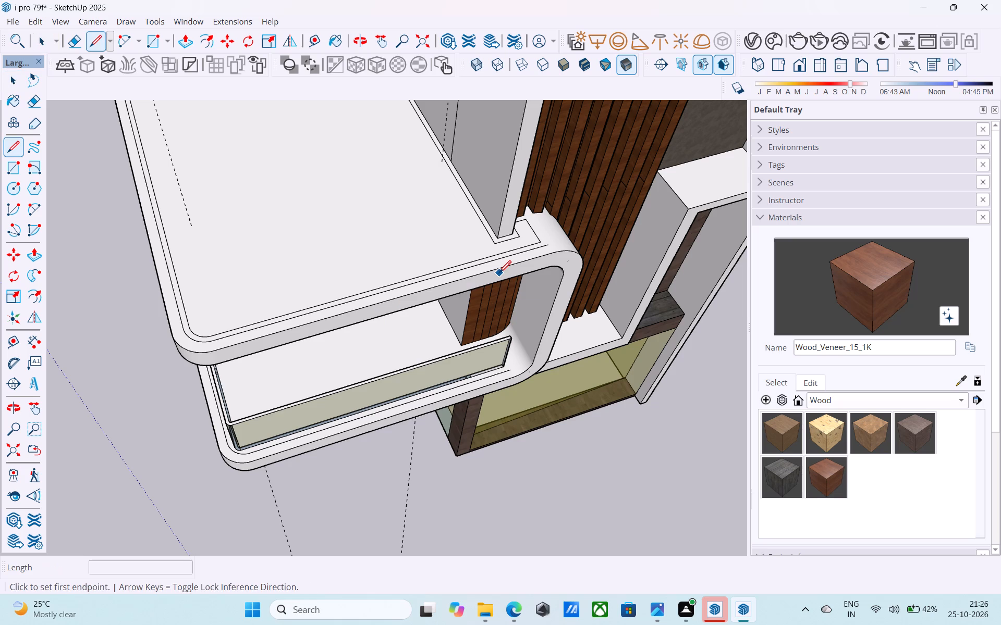
pyautogui.scroll(-6, 495, 302)
pyautogui.moveTo(491, 307); pyautogui.dragTo(479, 294, button='middle')
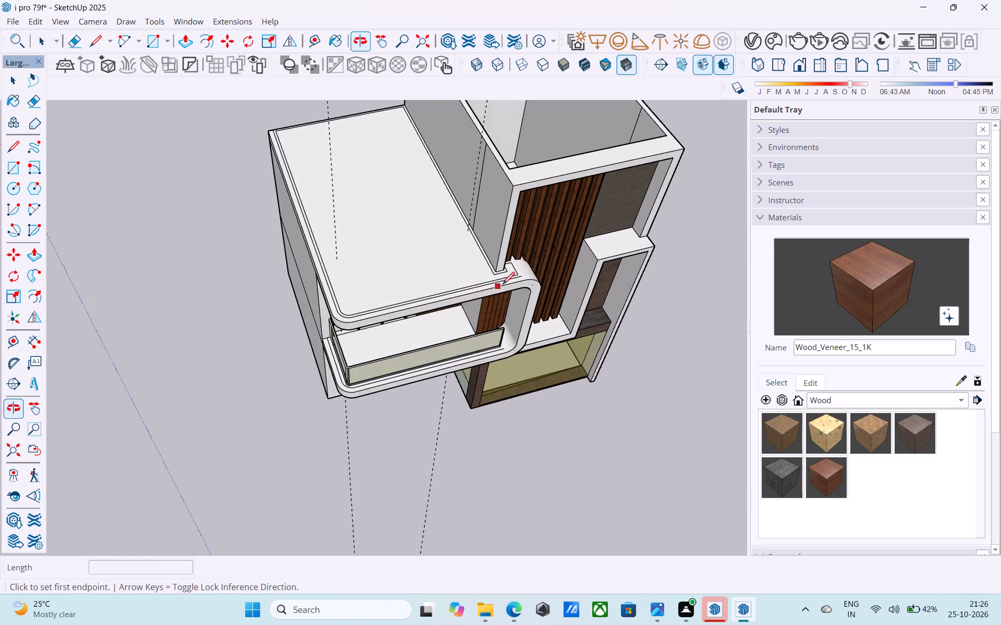
pyautogui.scroll(15, 503, 285)
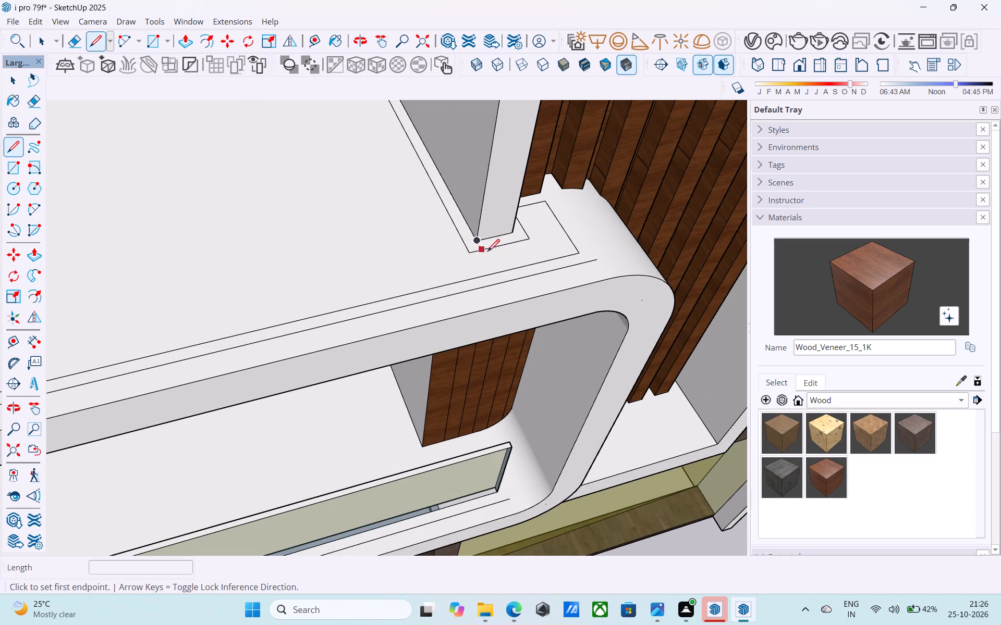
pyautogui.click(496, 277)
pyautogui.click(498, 282)
pyautogui.press('space')
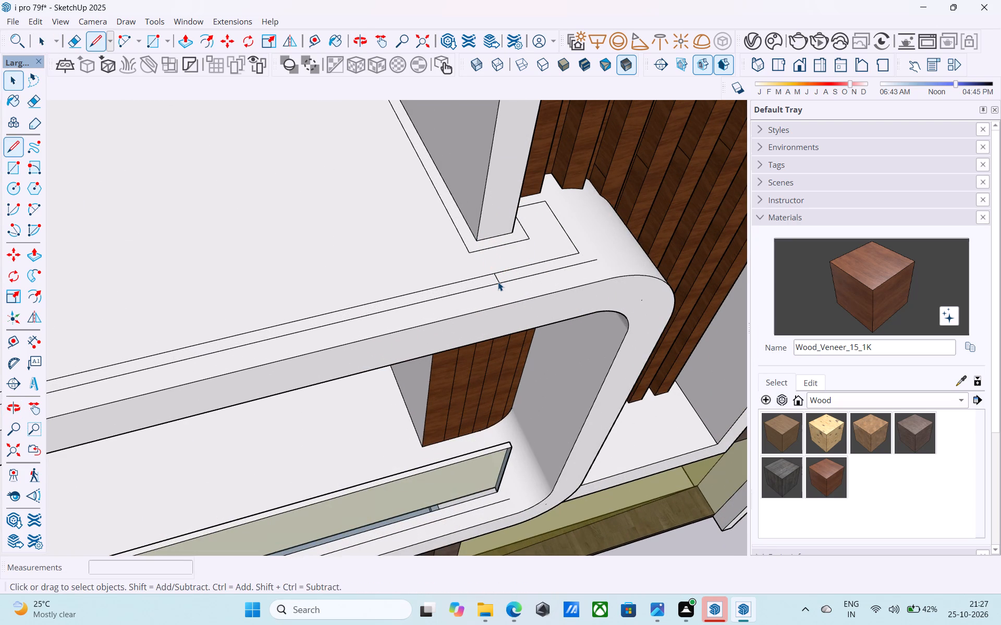
pyautogui.press('space')
pyautogui.click(450, 285)
pyautogui.scroll(-13, 454, 292)
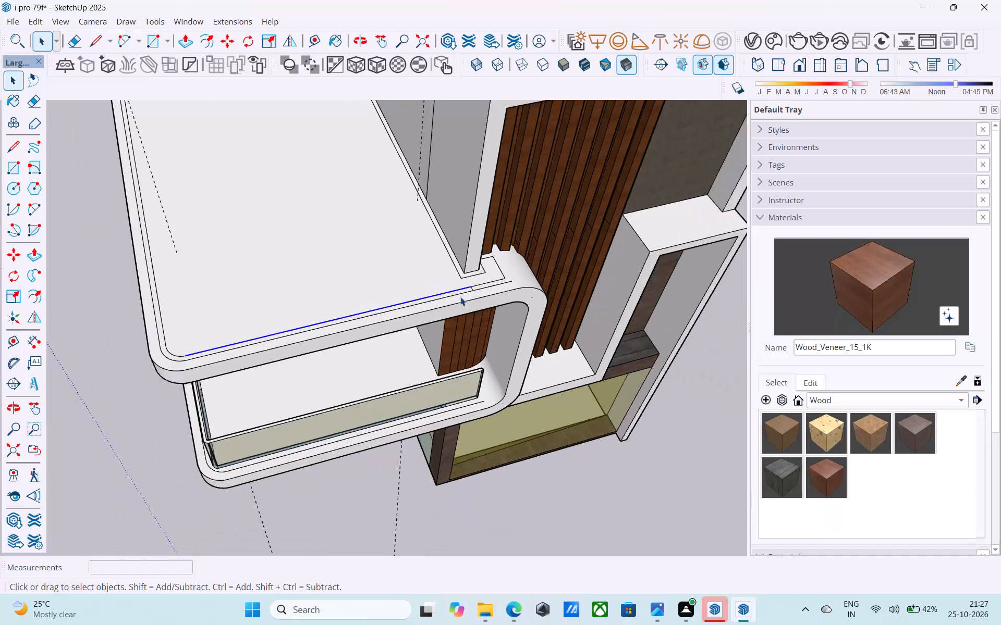
pyautogui.scroll(-2, 460, 297)
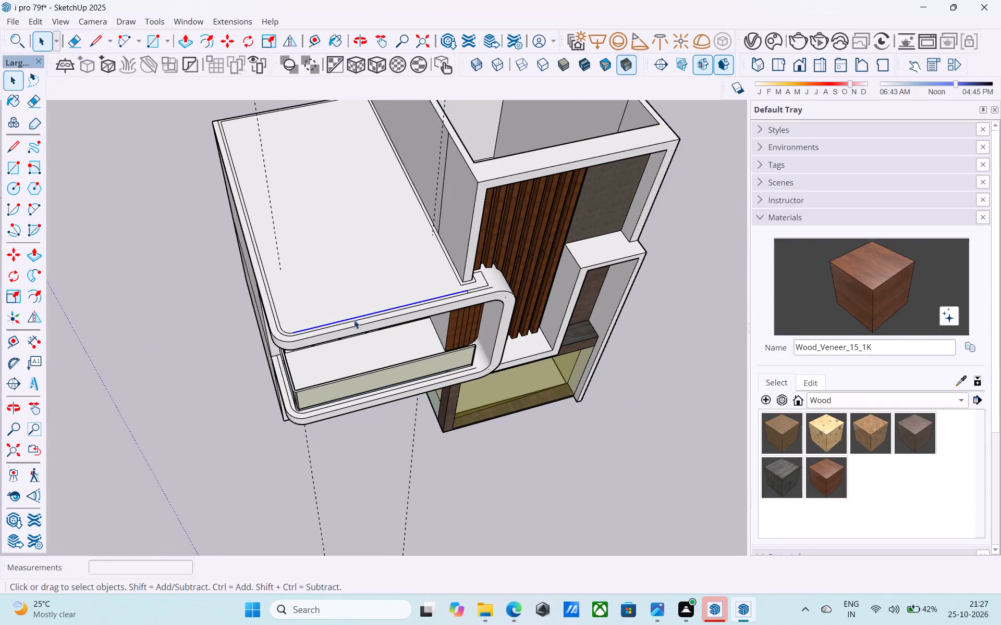
# Draw lines from the side wall's front corner up the roof fascia and across the roof edge to the border's inner line.
pyautogui.moveTo(267, 314); pyautogui.dragTo(553, 269, button='middle')
pyautogui.scroll(1, 342, 330)
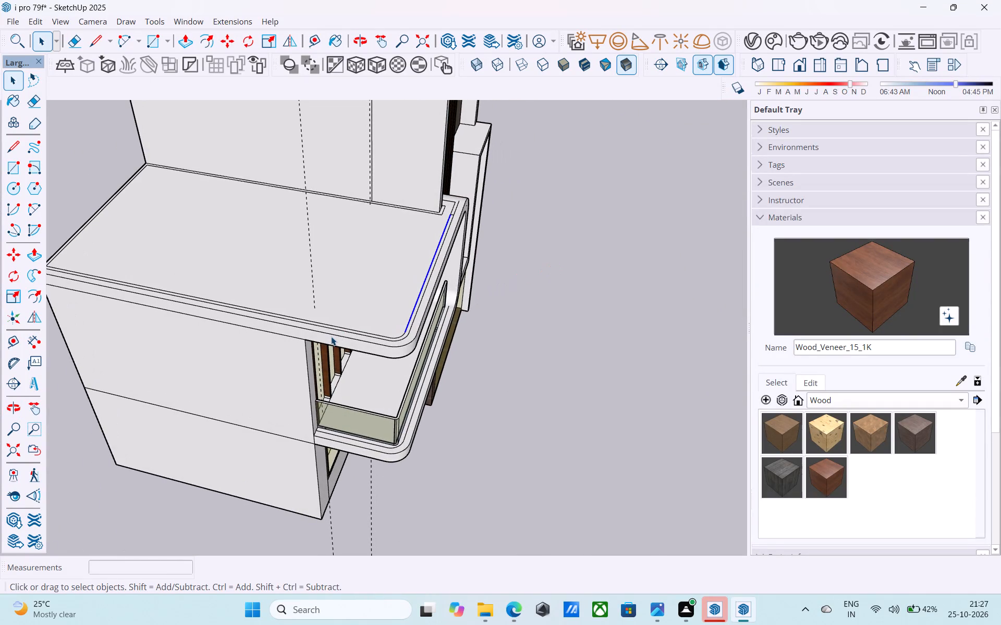
pyautogui.press('l')
pyautogui.scroll(6, 315, 340)
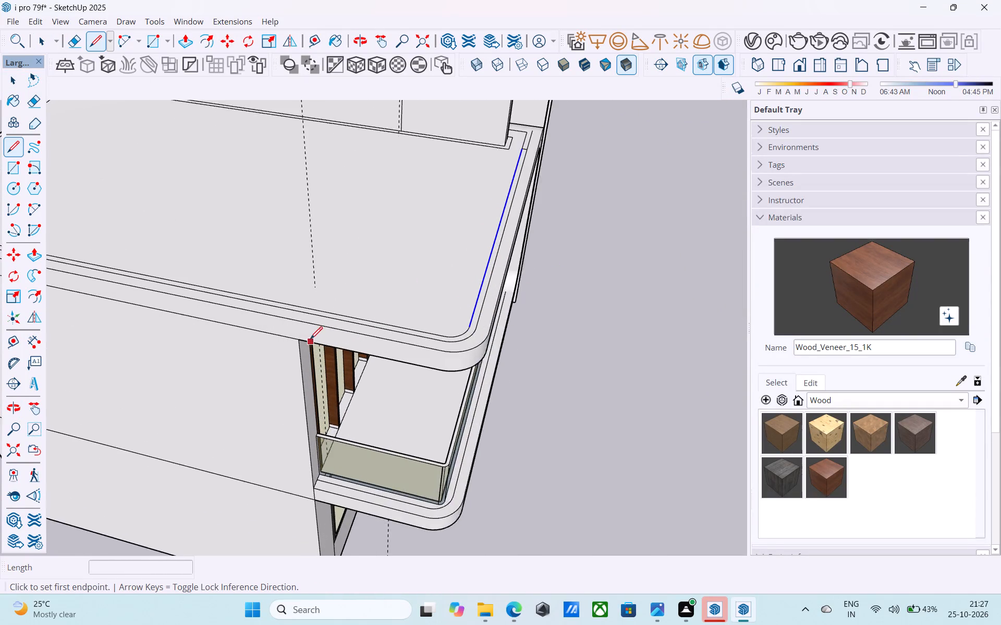
pyautogui.scroll(2, 295, 314)
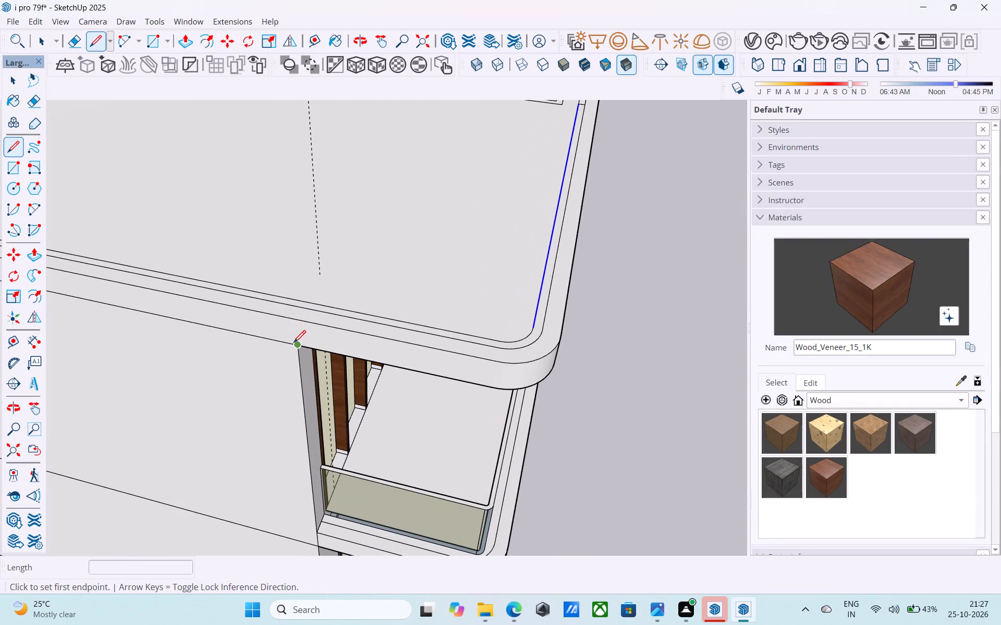
pyautogui.click(294, 344)
pyautogui.scroll(3, 297, 310)
pyautogui.moveTo(297, 310); pyautogui.dragTo(166, 349, button='middle')
pyautogui.click(214, 326)
pyautogui.click(212, 324)
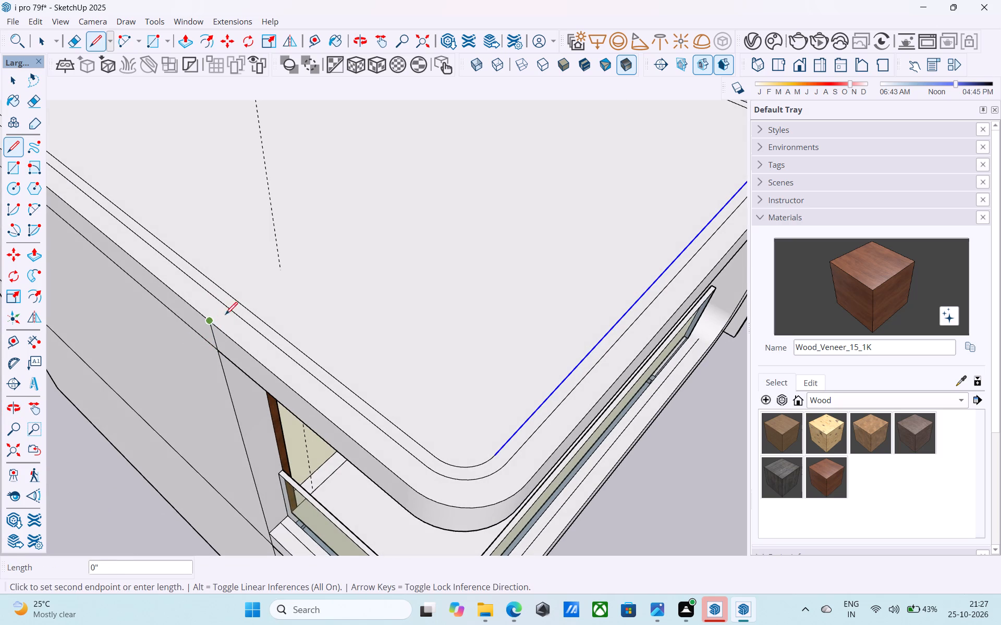
pyautogui.click(240, 302)
# Erase the extra line pieces on the fascia and outer roof edge, keeping only the line across the 3" strip.
pyautogui.press('e')
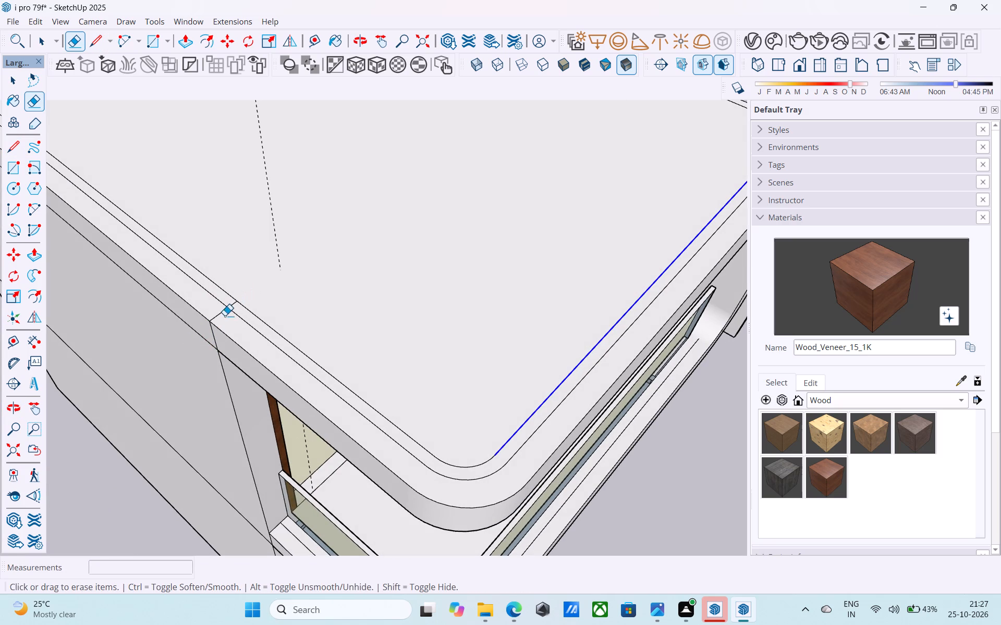
pyautogui.moveTo(225, 316); pyautogui.dragTo(216, 313)
pyautogui.click(214, 334)
pyautogui.moveTo(218, 353); pyautogui.dragTo(214, 341, button='middle')
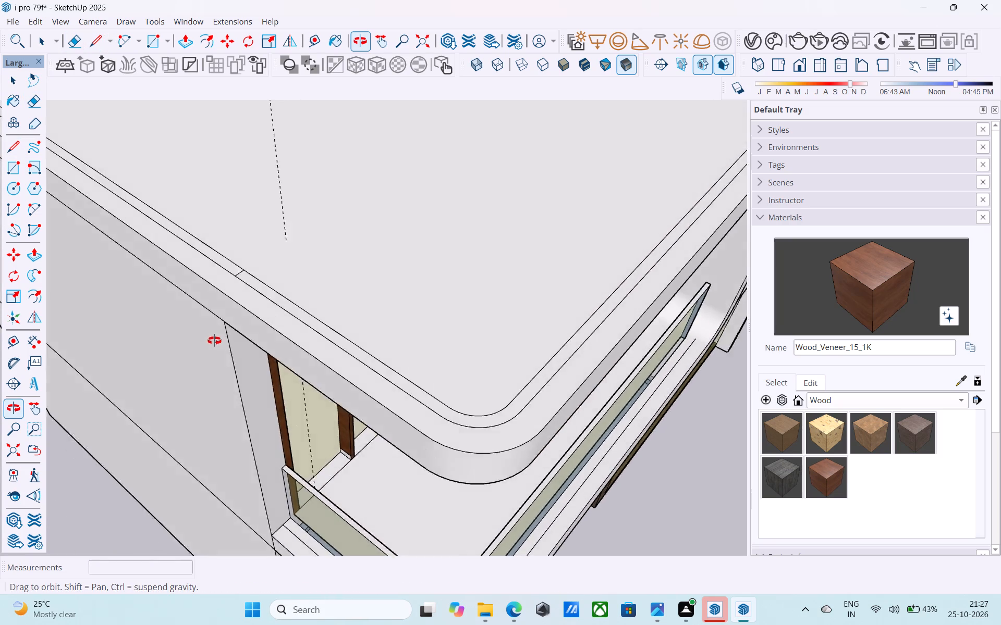
pyautogui.moveTo(214, 341); pyautogui.dragTo(178, 337, button='middle')
# Push/Pull the closed-off 3" border strip around the front roof corner up by 3' as a parapet.
pyautogui.press('space')
pyautogui.scroll(-5, 188, 337)
pyautogui.scroll(3, 336, 365)
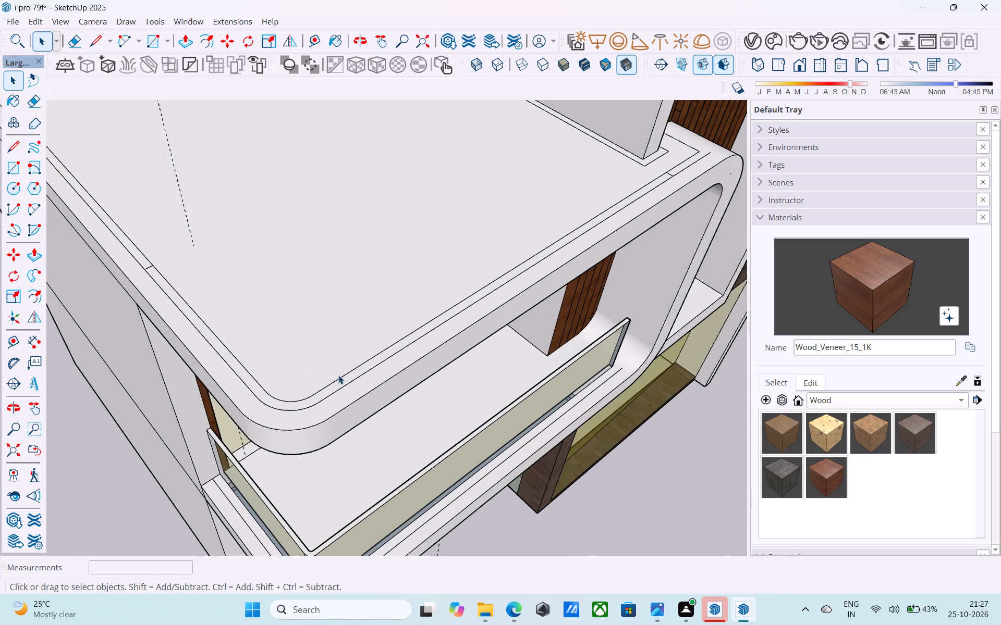
pyautogui.click(341, 382)
pyautogui.press('p')
pyautogui.click(341, 382)
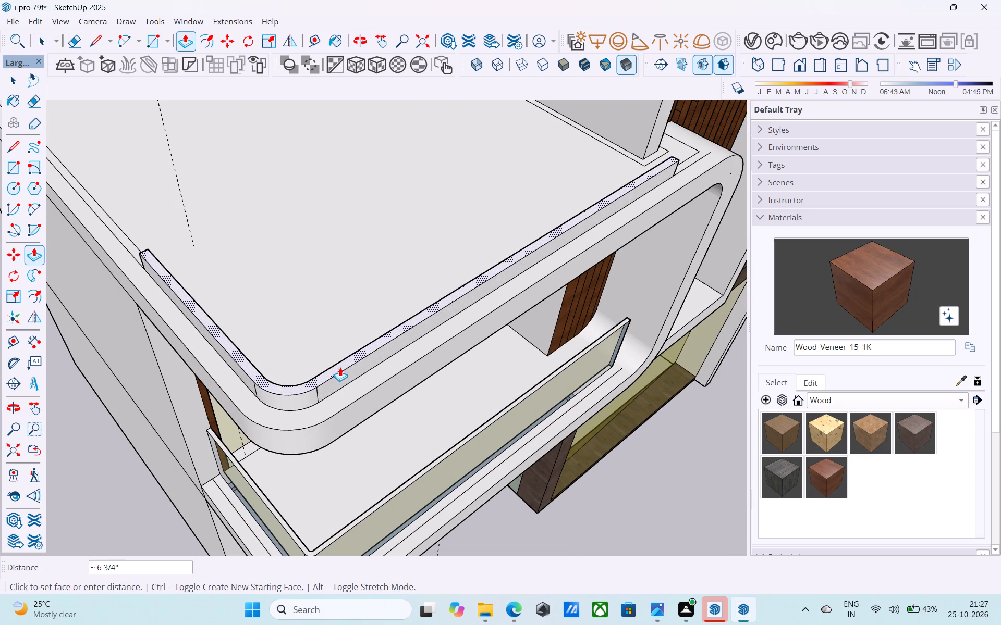
pyautogui.write("3'")
pyautogui.press('Return')
# Hide the two vertical edges on the outer side of the parapet's rounded corner.
pyautogui.scroll(-3, 391, 363)
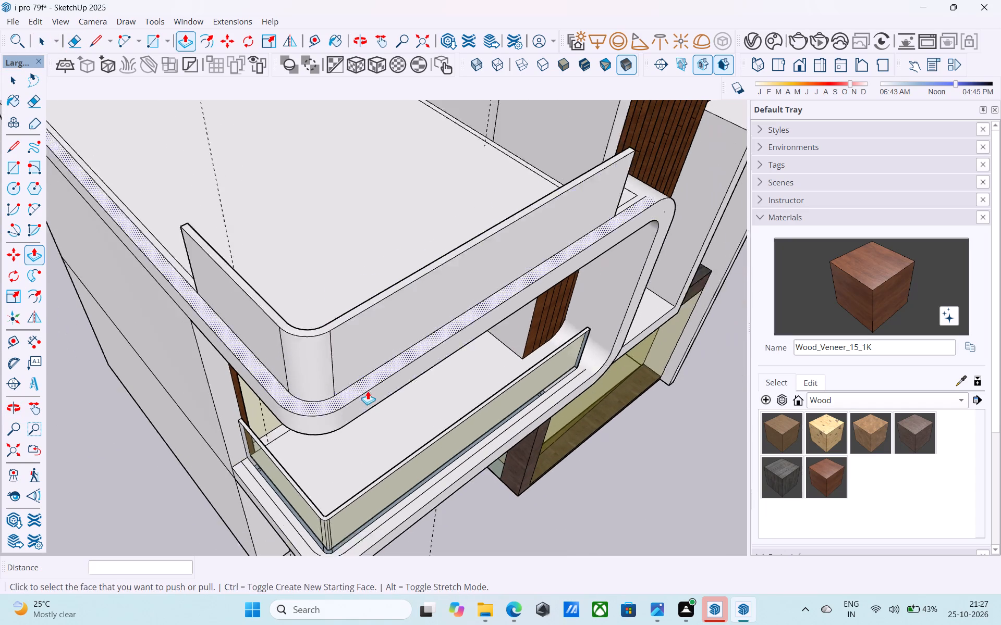
pyautogui.scroll(-9, 368, 391)
pyautogui.moveTo(361, 408); pyautogui.dragTo(277, 228, button='middle')
pyautogui.scroll(5, 433, 269)
pyautogui.scroll(-4, 450, 273)
pyautogui.moveTo(449, 279); pyautogui.dragTo(570, 308, button='middle')
pyautogui.moveTo(407, 280); pyautogui.dragTo(397, 330, button='middle')
pyautogui.press('e')
pyautogui.scroll(3, 389, 326)
pyautogui.scroll(3, 280, 328)
pyautogui.press('space')
pyautogui.scroll(3, 291, 328)
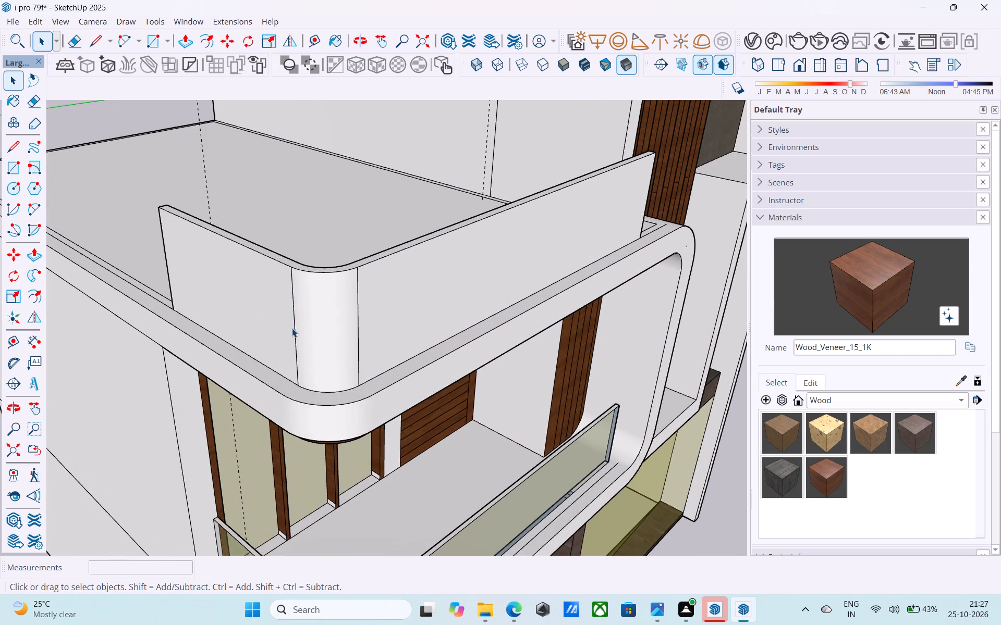
pyautogui.click(295, 329)
pyautogui.rightClick(295, 329)
pyautogui.click(348, 373)
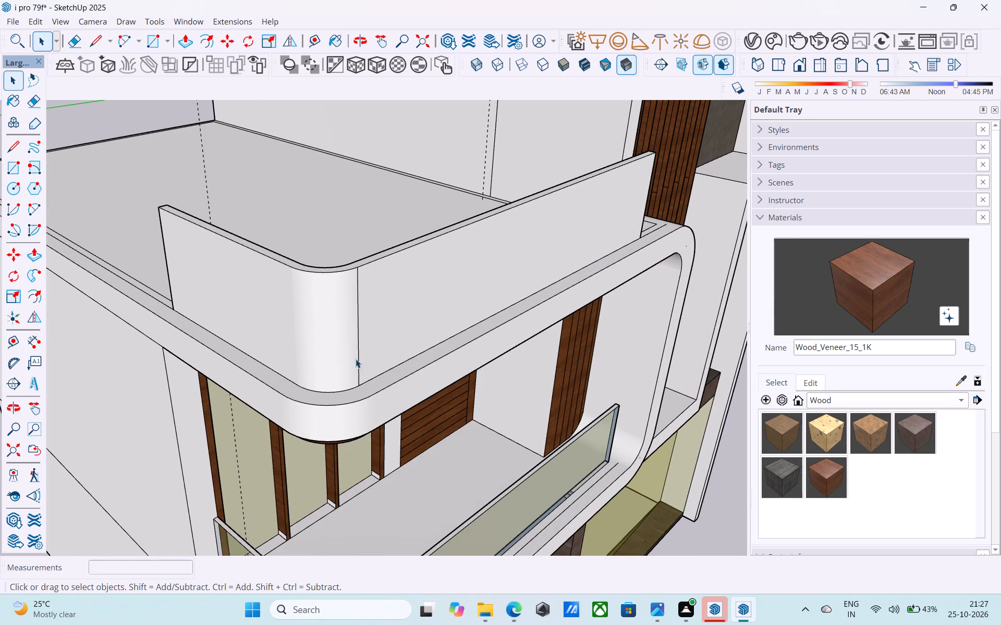
pyautogui.click(358, 317)
pyautogui.rightClick(358, 317)
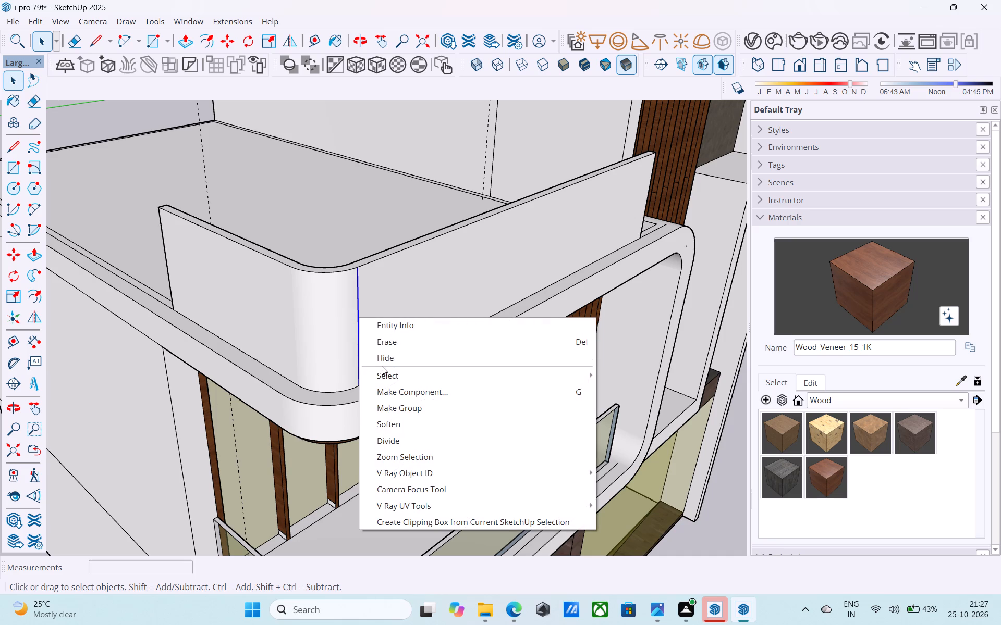
pyautogui.click(384, 358)
# Hide the two vertical edges on the inner side of the parapet's rounded corner.
pyautogui.scroll(-3, 386, 355)
pyautogui.moveTo(373, 361); pyautogui.dragTo(769, 383, button='middle')
pyautogui.moveTo(469, 346); pyautogui.dragTo(632, 369, button='middle')
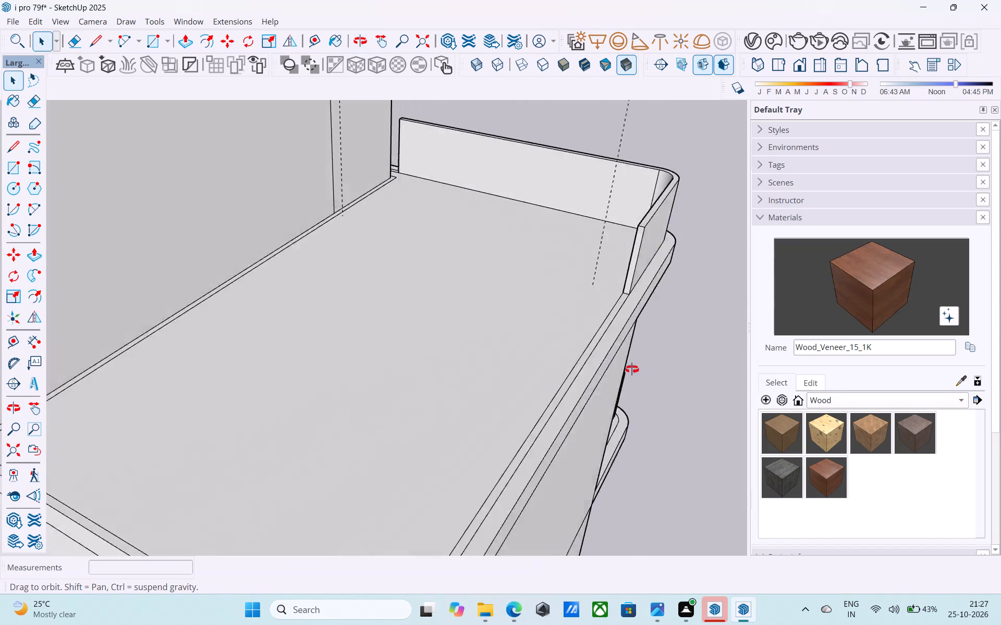
pyautogui.moveTo(632, 369); pyautogui.dragTo(578, 447, button='middle')
pyautogui.scroll(7, 539, 273)
pyautogui.moveTo(545, 234); pyautogui.dragTo(468, 340, button='middle')
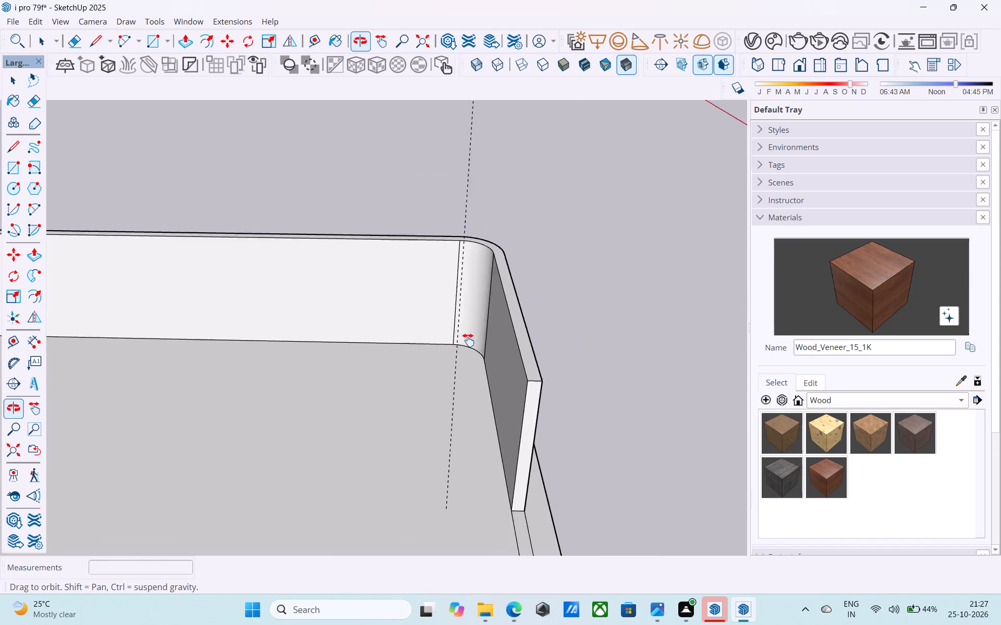
pyautogui.moveTo(468, 340); pyautogui.dragTo(482, 362, button='middle')
pyautogui.scroll(7, 455, 339)
pyautogui.click(468, 342)
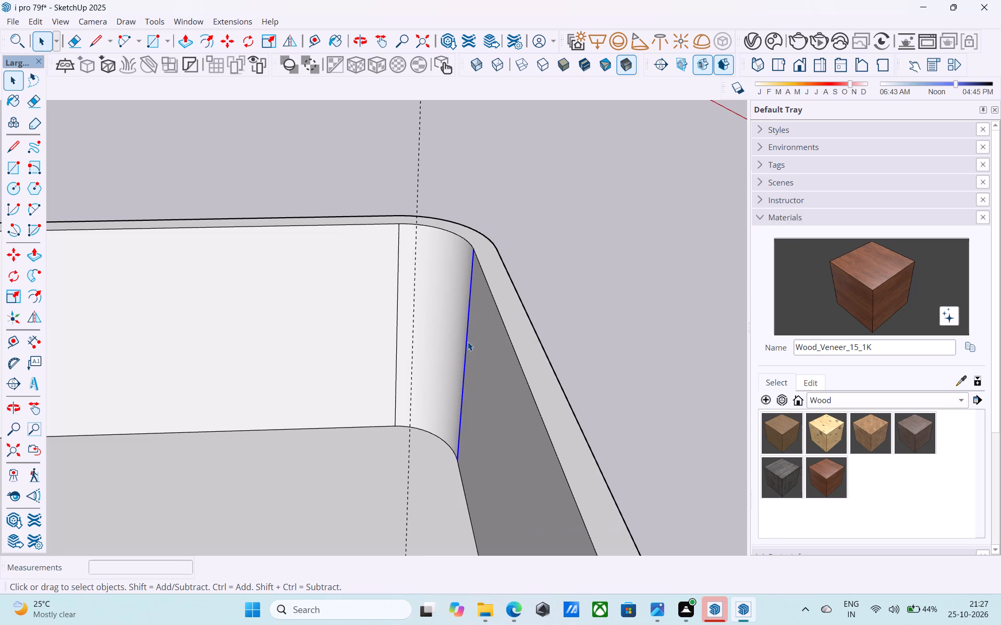
pyautogui.rightClick(468, 342)
pyautogui.click(490, 387)
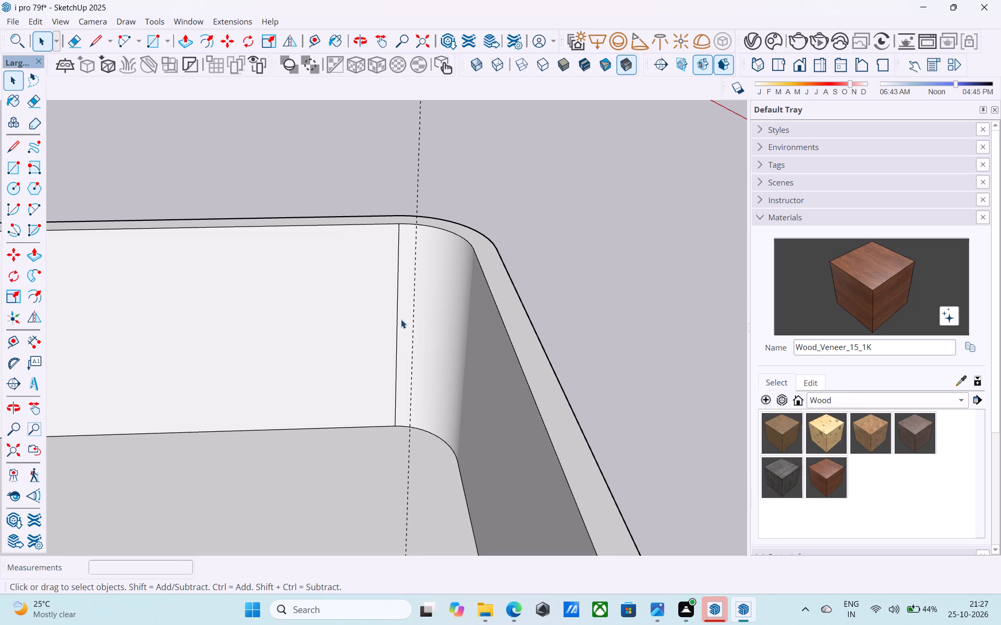
pyautogui.click(397, 315)
pyautogui.rightClick(397, 315)
pyautogui.click(436, 356)
# Paint the parapet's outer corner, front and side faces with Glass_Safety_01 from the in-model materials.
pyautogui.scroll(-4, 443, 352)
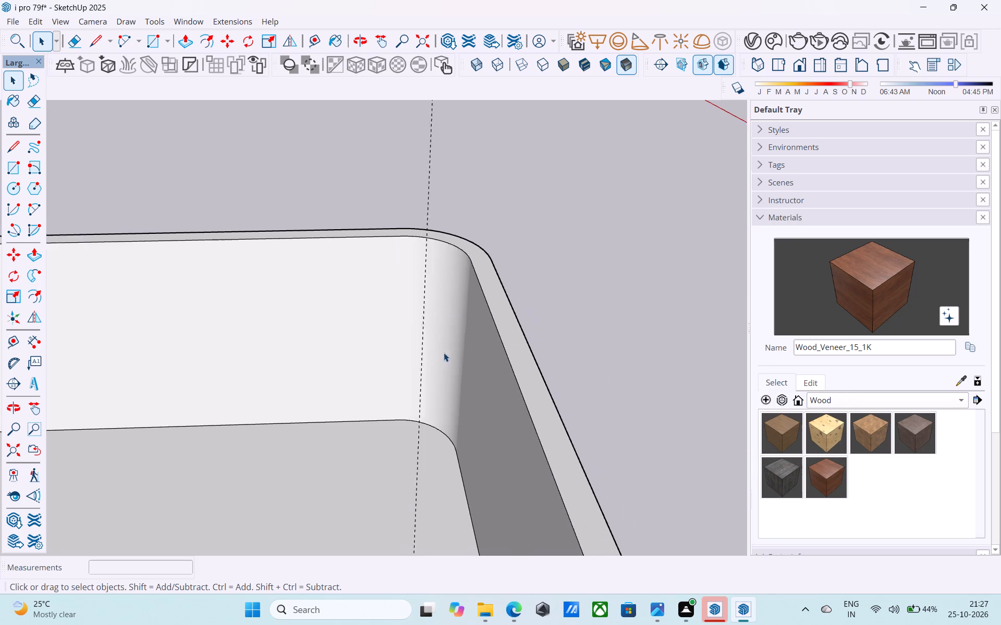
pyautogui.moveTo(444, 353); pyautogui.dragTo(89, 368, button='middle')
pyautogui.scroll(-5, 374, 333)
pyautogui.moveTo(394, 344); pyautogui.dragTo(92, 329, button='middle')
pyautogui.scroll(-4, 242, 310)
pyautogui.moveTo(242, 309); pyautogui.dragTo(250, 324, button='middle')
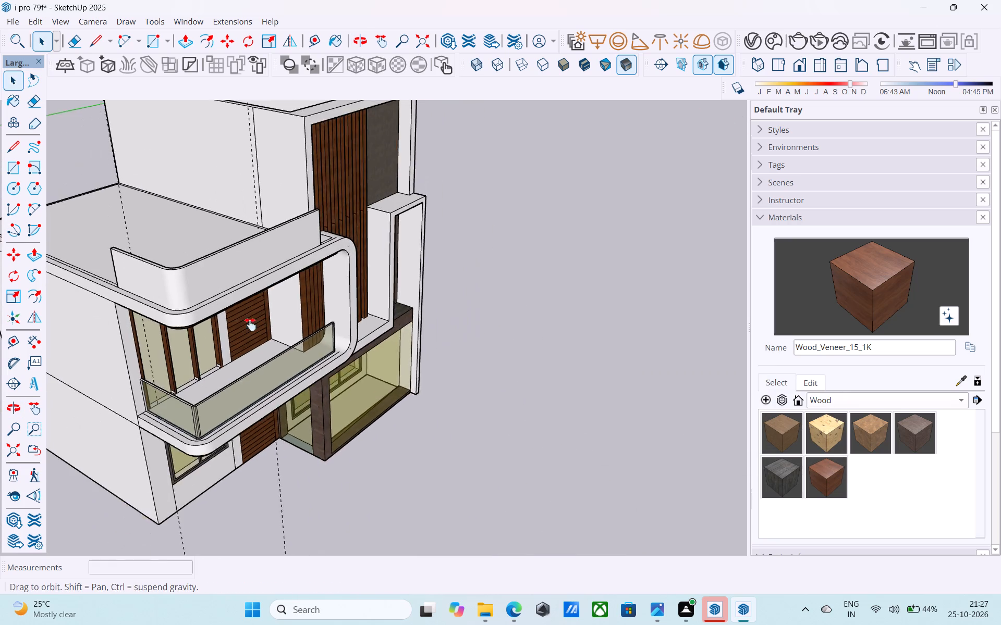
pyautogui.moveTo(250, 324); pyautogui.dragTo(262, 390, button='middle')
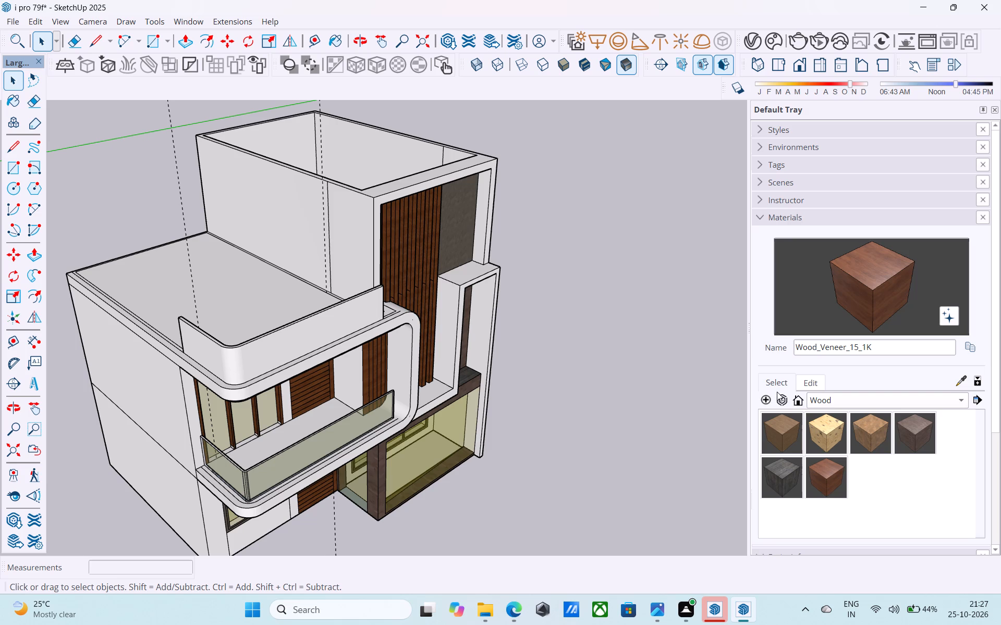
pyautogui.click(831, 396)
pyautogui.moveTo(829, 236); pyautogui.dragTo(829, 229)
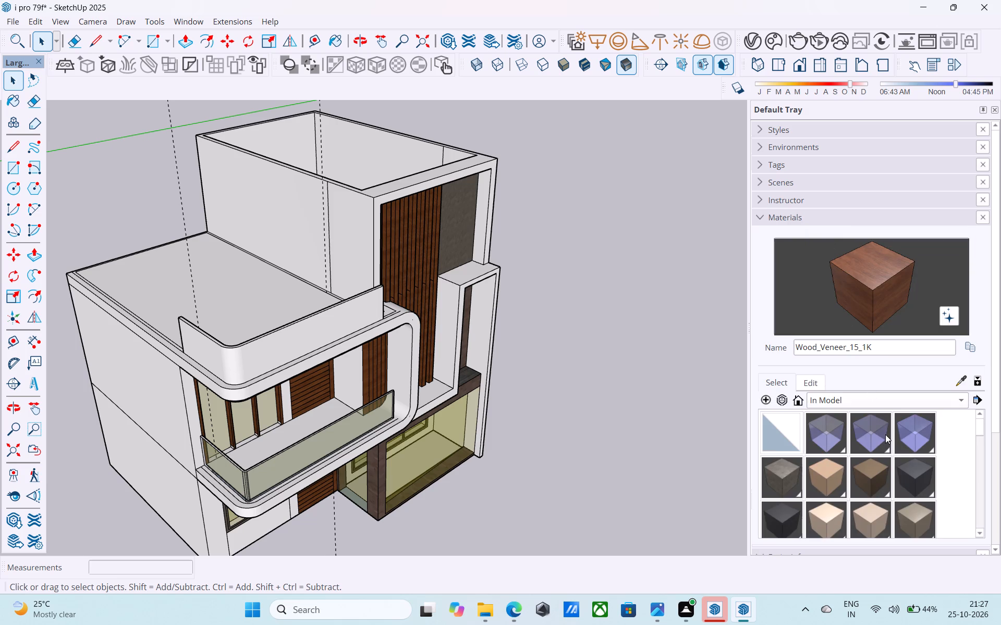
pyautogui.click(908, 430)
pyautogui.scroll(5, 243, 366)
pyautogui.click(239, 364)
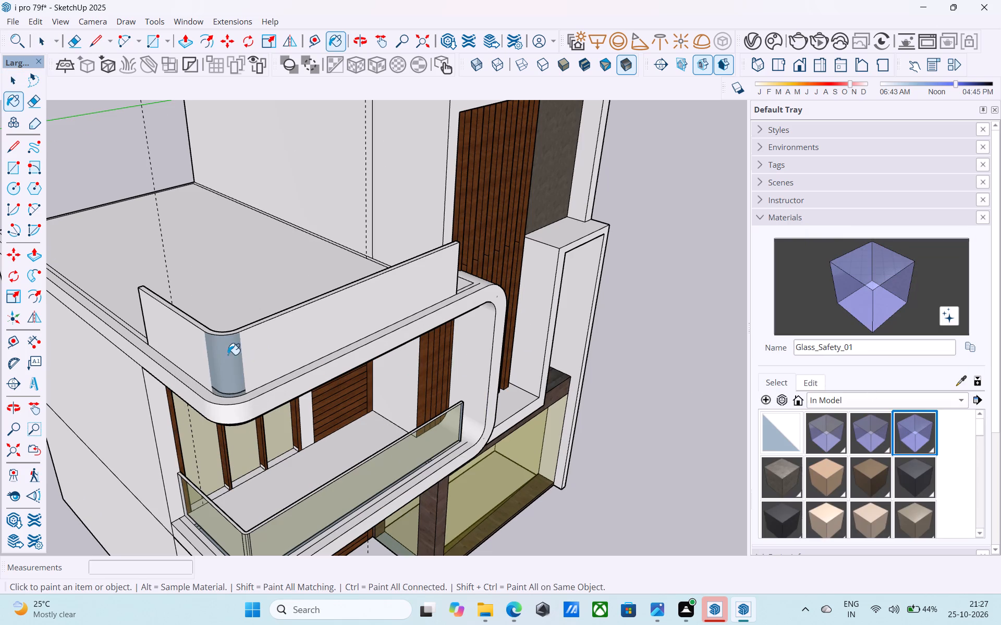
pyautogui.click(272, 358)
pyautogui.click(199, 351)
# Paint the parapet's inner front, side and rounded corner faces with Glass_Safety_01.
pyautogui.moveTo(226, 348); pyautogui.dragTo(655, 339, button='middle')
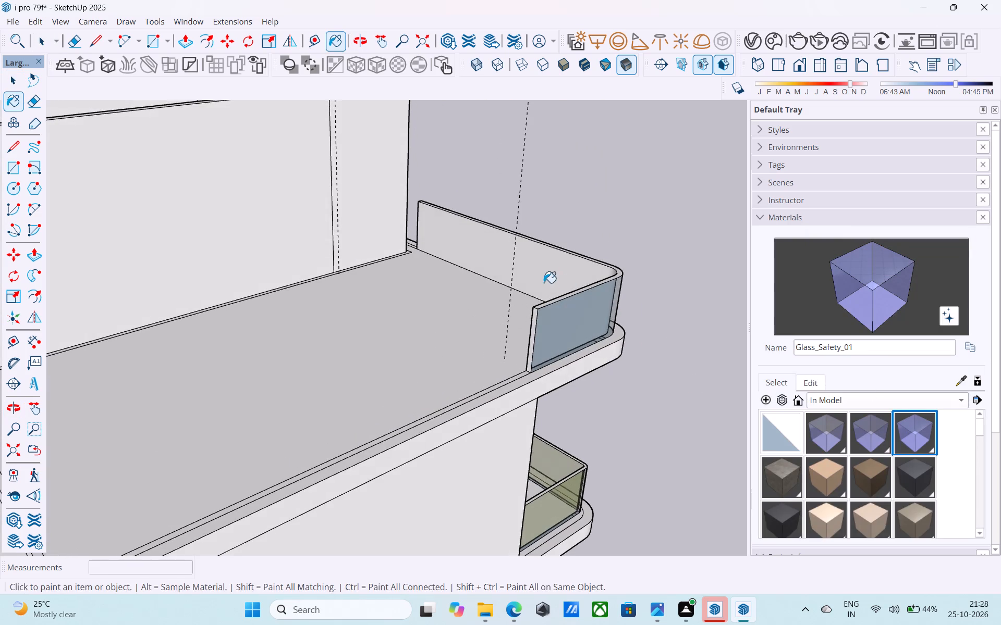
pyautogui.click(542, 280)
pyautogui.moveTo(584, 292); pyautogui.dragTo(794, 354, button='middle')
pyautogui.scroll(4, 639, 274)
pyautogui.click(640, 255)
pyautogui.click(633, 232)
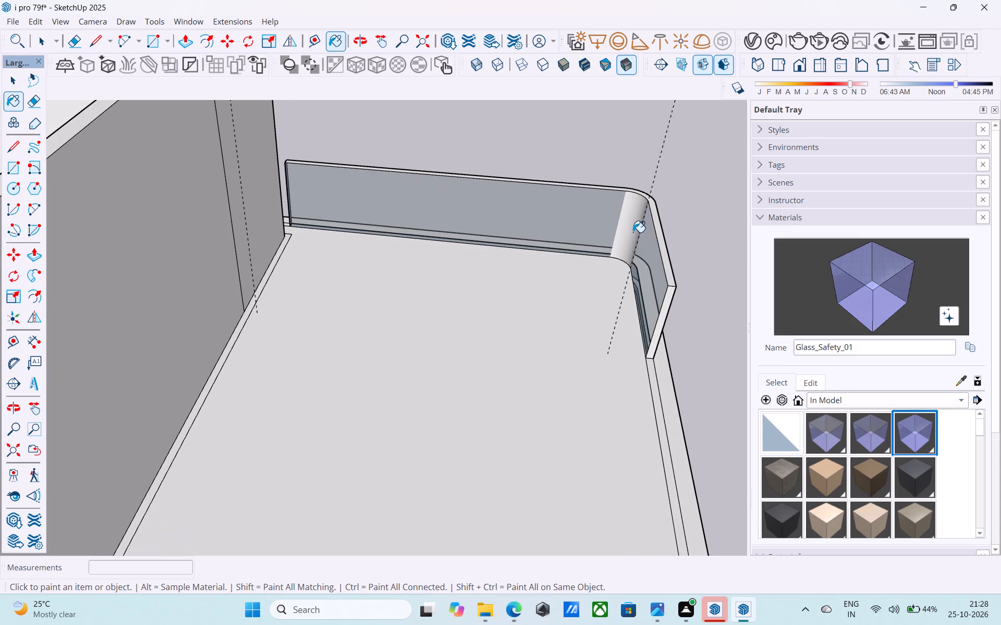
# Examine the glass roof parapet and the balcony facade from above, below and the front.
pyautogui.scroll(-4, 652, 255)
pyautogui.moveTo(654, 265); pyautogui.dragTo(225, 262, button='middle')
pyautogui.moveTo(484, 274); pyautogui.dragTo(173, 186, button='middle')
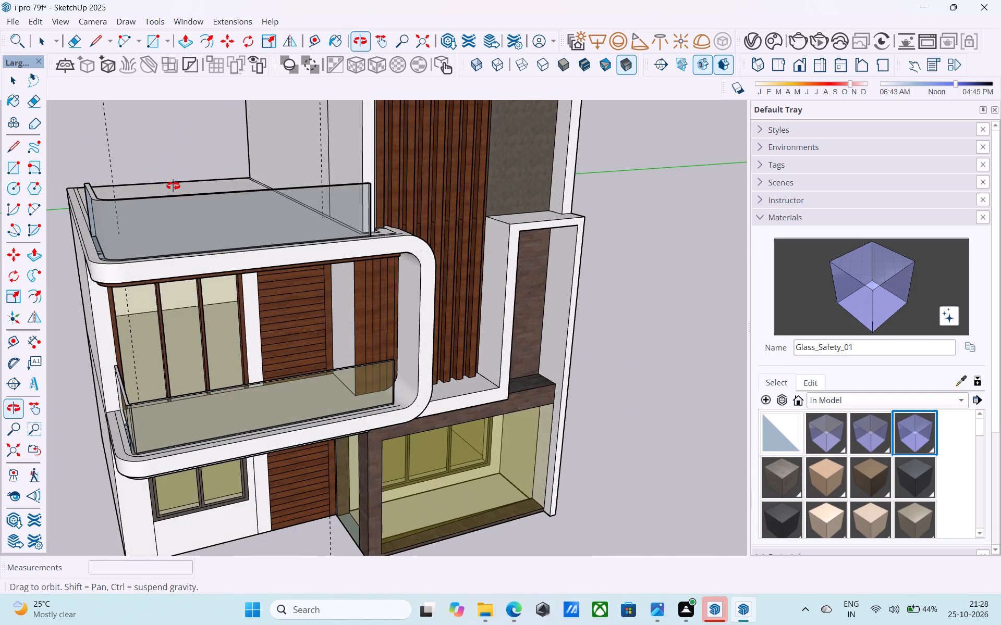
pyautogui.moveTo(173, 186); pyautogui.dragTo(271, 151, button='middle')
pyautogui.scroll(4, 263, 193)
pyautogui.scroll(-4, 264, 195)
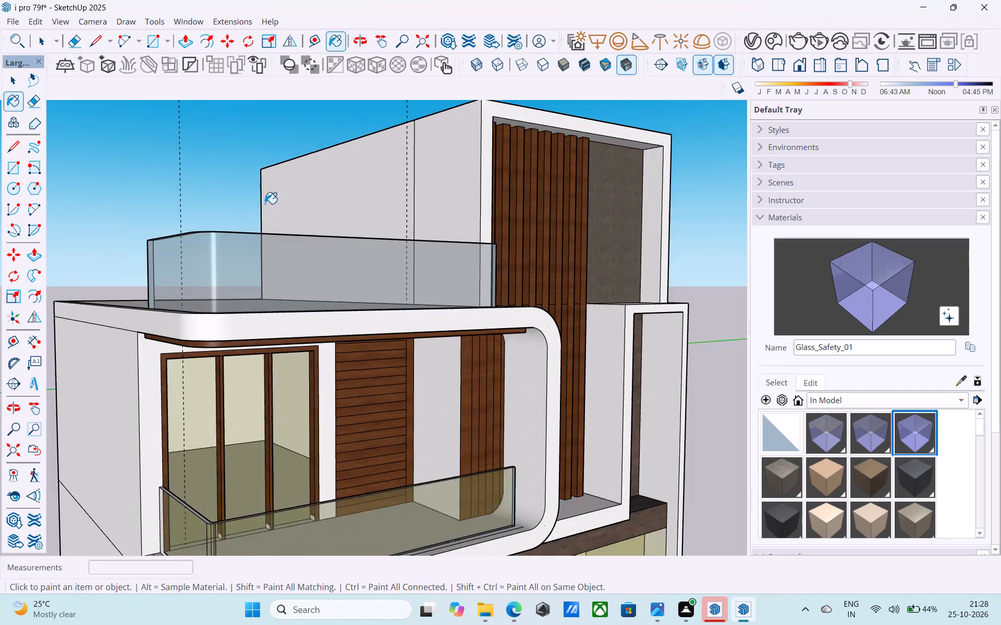
pyautogui.keyDown('shift'); pyautogui.middleClick(277, 245); pyautogui.keyUp('shift')
pyautogui.keyDown('shift'); pyautogui.moveTo(316, 355); pyautogui.dragTo(394, 249, button='middle'); pyautogui.keyUp('shift')
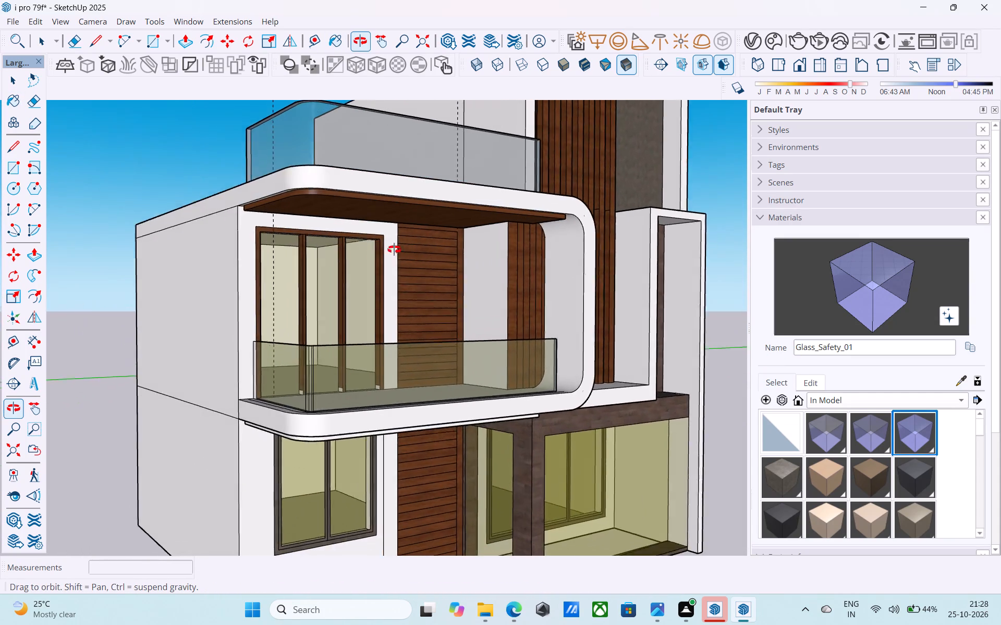
pyautogui.keyDown('shift'); pyautogui.moveTo(394, 249); pyautogui.dragTo(329, 329, button='middle'); pyautogui.keyUp('shift')
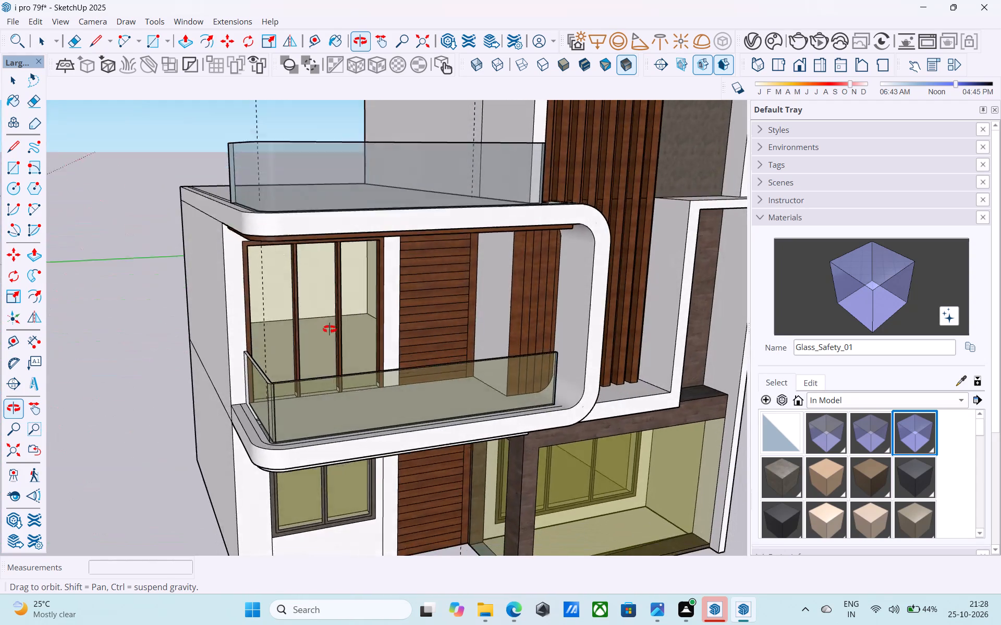
pyautogui.keyDown('shift'); pyautogui.moveTo(329, 329); pyautogui.dragTo(207, 368, button='middle'); pyautogui.keyUp('shift')
# Hide the two vertical edges on the inner side of the lower balcony glass railing's rounded corner.
pyautogui.scroll(8, 248, 360)
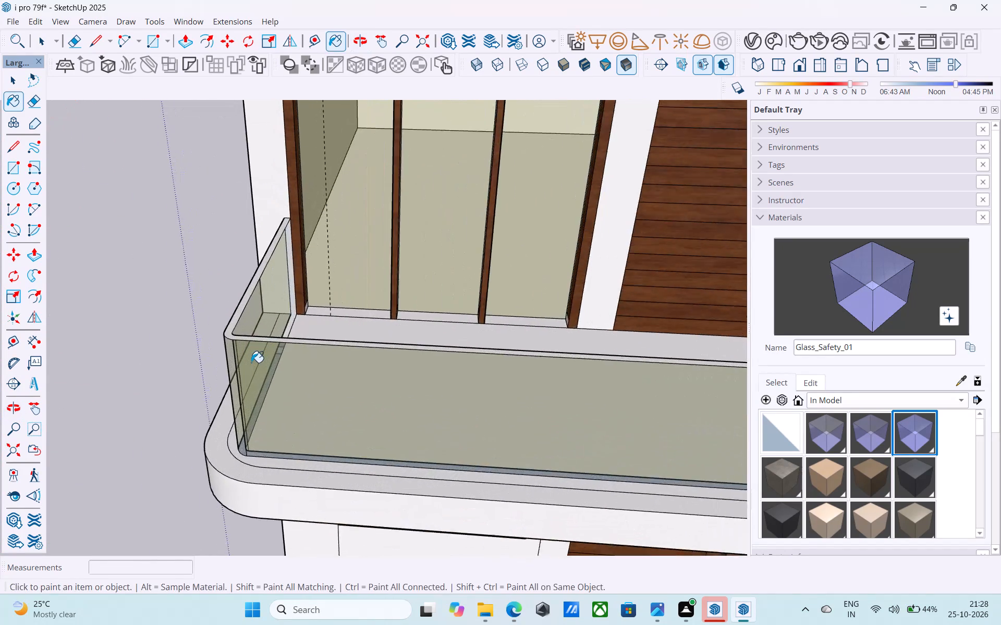
pyautogui.scroll(6, 251, 362)
pyautogui.moveTo(231, 370); pyautogui.dragTo(112, 381, button='middle')
pyautogui.keyDown('shift'); pyautogui.moveTo(234, 322); pyautogui.dragTo(88, 394, button='middle'); pyautogui.keyUp('shift')
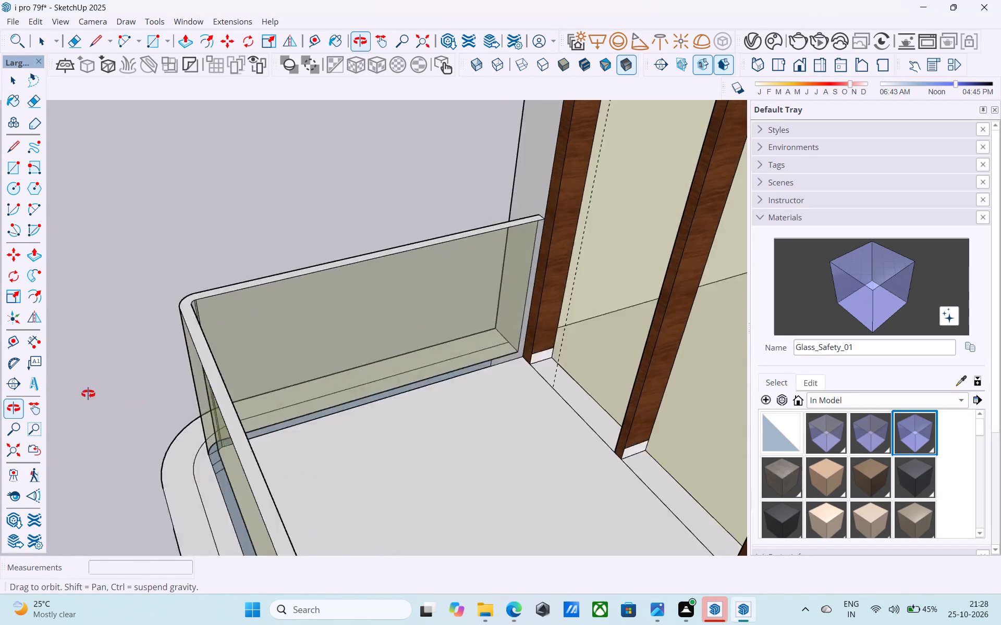
pyautogui.keyDown('shift'); pyautogui.moveTo(88, 394); pyautogui.dragTo(88, 394, button='middle'); pyautogui.keyUp('shift')
pyautogui.scroll(5, 164, 318)
pyautogui.scroll(-8, 225, 326)
pyautogui.moveTo(227, 348); pyautogui.dragTo(581, 257, button='middle')
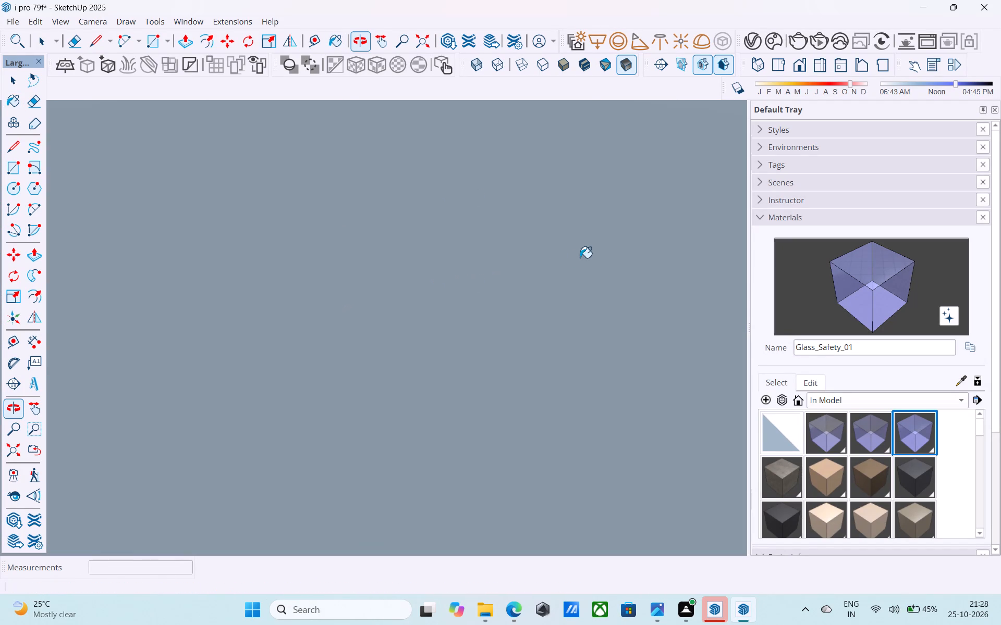
pyautogui.moveTo(197, 343); pyautogui.dragTo(538, 235, button='middle')
pyautogui.scroll(-17, 431, 252)
pyautogui.moveTo(362, 384); pyautogui.dragTo(384, 111, button='middle')
pyautogui.keyDown('shift'); pyautogui.moveTo(319, 408); pyautogui.dragTo(359, 262, button='middle'); pyautogui.keyUp('shift')
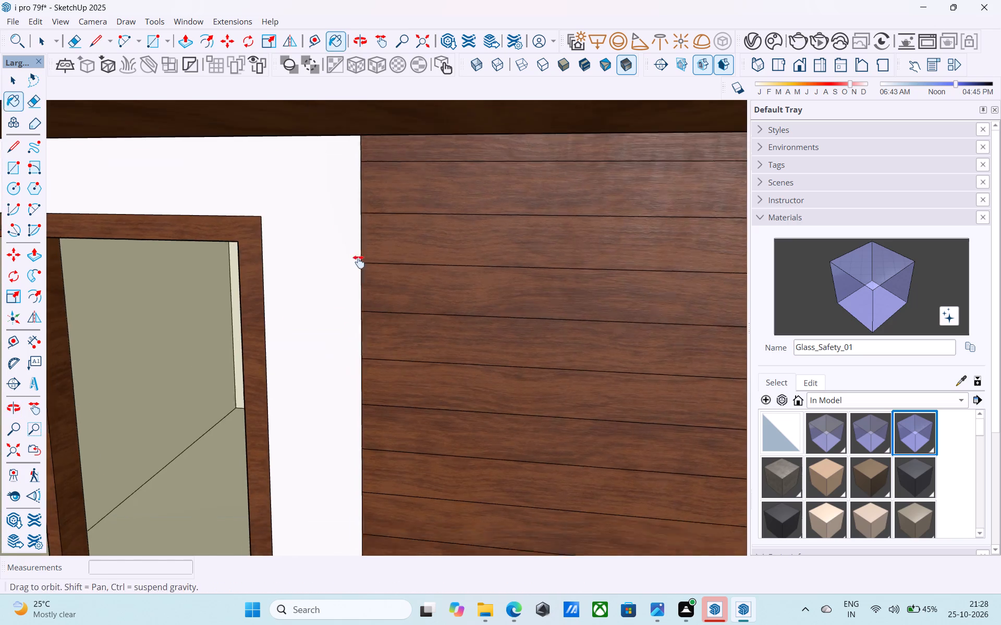
pyautogui.keyDown('shift'); pyautogui.moveTo(359, 262); pyautogui.dragTo(373, 217, button='middle'); pyautogui.keyUp('shift')
pyautogui.scroll(-17, 374, 216)
pyautogui.moveTo(340, 297); pyautogui.dragTo(511, 305, button='middle')
pyautogui.scroll(6, 375, 384)
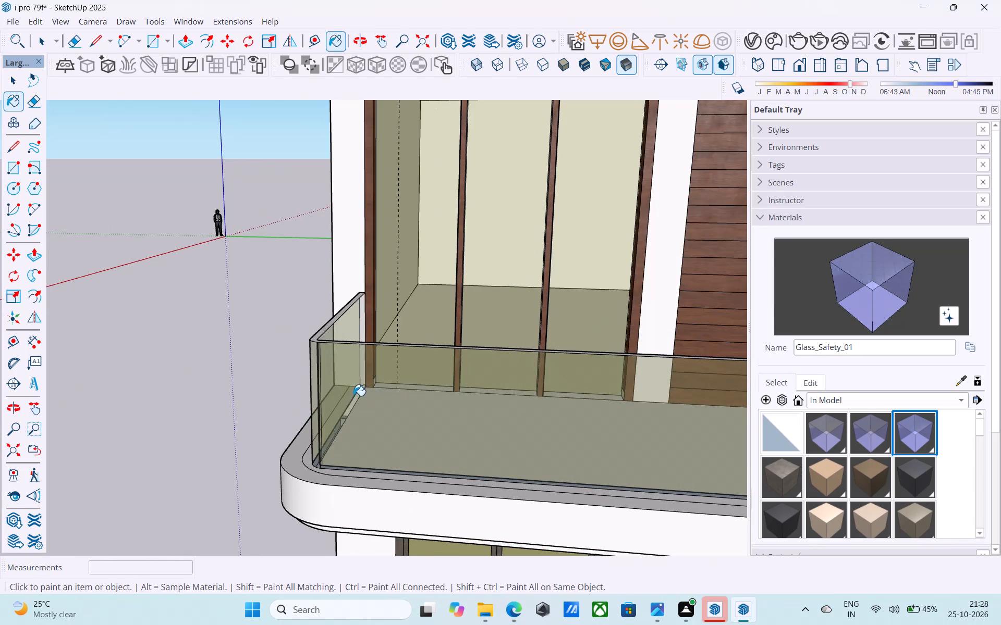
pyautogui.keyDown('shift'); pyautogui.moveTo(352, 396); pyautogui.dragTo(334, 443, button='middle'); pyautogui.keyUp('shift')
pyautogui.middleClick(334, 443)
pyautogui.scroll(5, 332, 405)
pyautogui.moveTo(334, 390); pyautogui.dragTo(318, 408, button='middle')
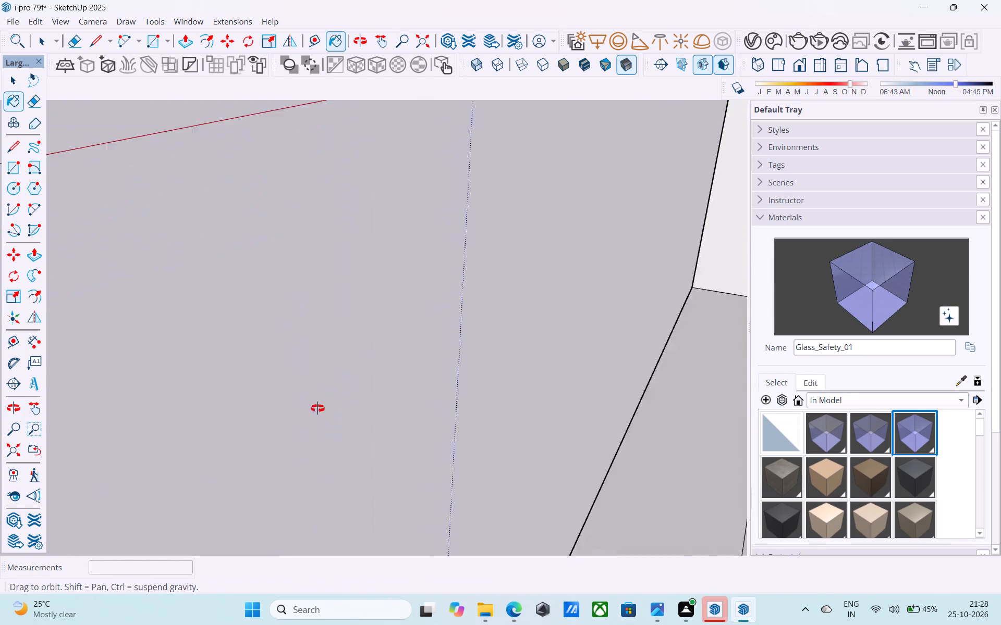
pyautogui.moveTo(318, 408); pyautogui.dragTo(309, 403, button='middle')
pyautogui.scroll(-10, 309, 389)
pyautogui.keyDown('shift'); pyautogui.moveTo(330, 402); pyautogui.dragTo(400, 433, button='middle'); pyautogui.keyUp('shift')
pyautogui.scroll(-11, 402, 401)
pyautogui.moveTo(393, 416); pyautogui.dragTo(459, 401, button='middle')
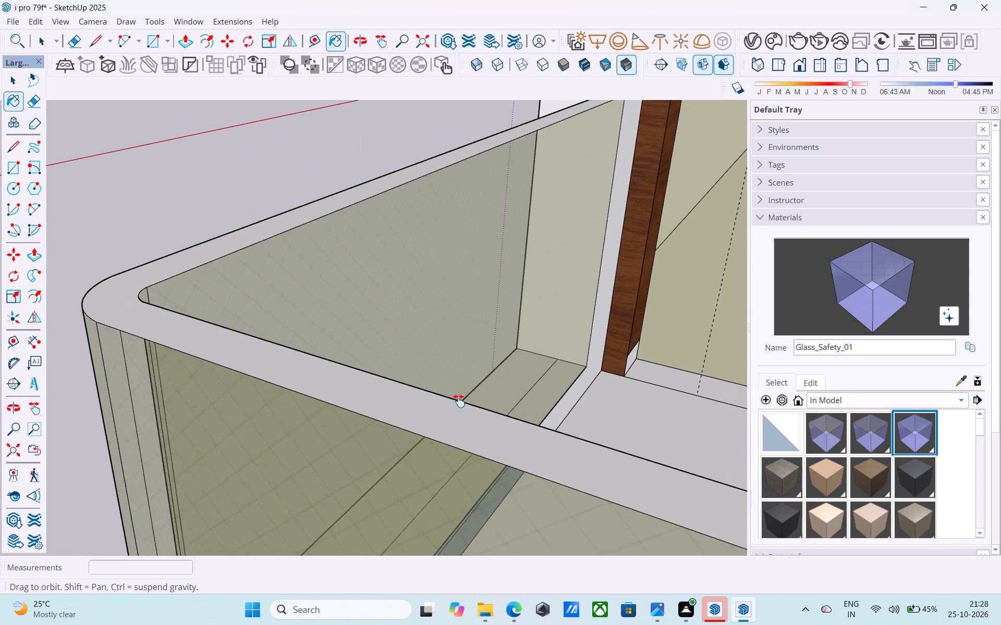
pyautogui.moveTo(459, 401); pyautogui.dragTo(147, 408, button='middle')
pyautogui.moveTo(319, 347); pyautogui.dragTo(300, 341, button='middle')
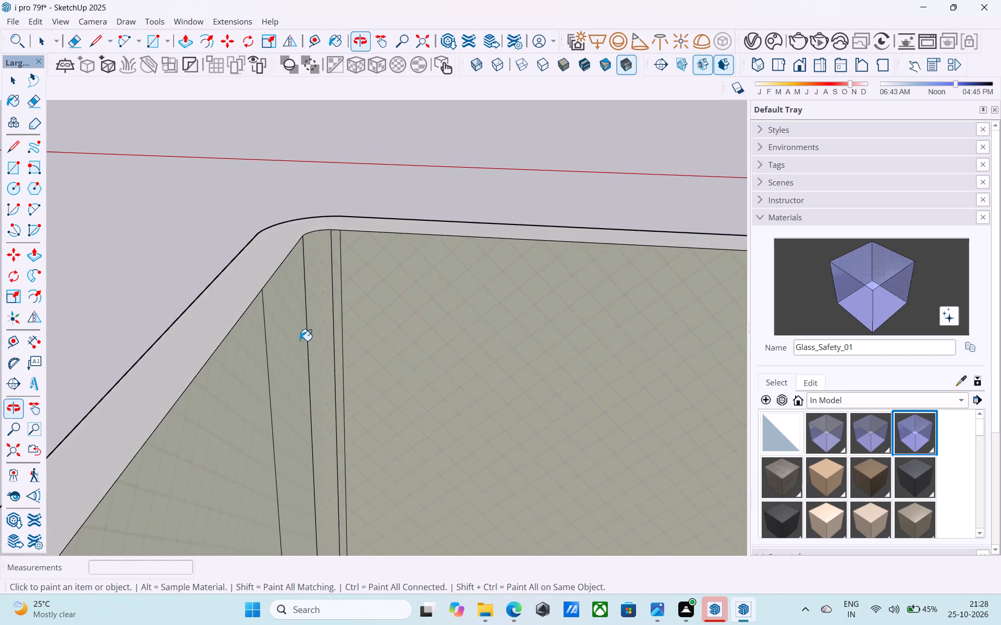
pyautogui.moveTo(300, 341); pyautogui.dragTo(299, 344, button='middle')
pyautogui.scroll(5, 302, 335)
pyautogui.press('space')
pyautogui.click(308, 331)
pyautogui.rightClick(308, 331)
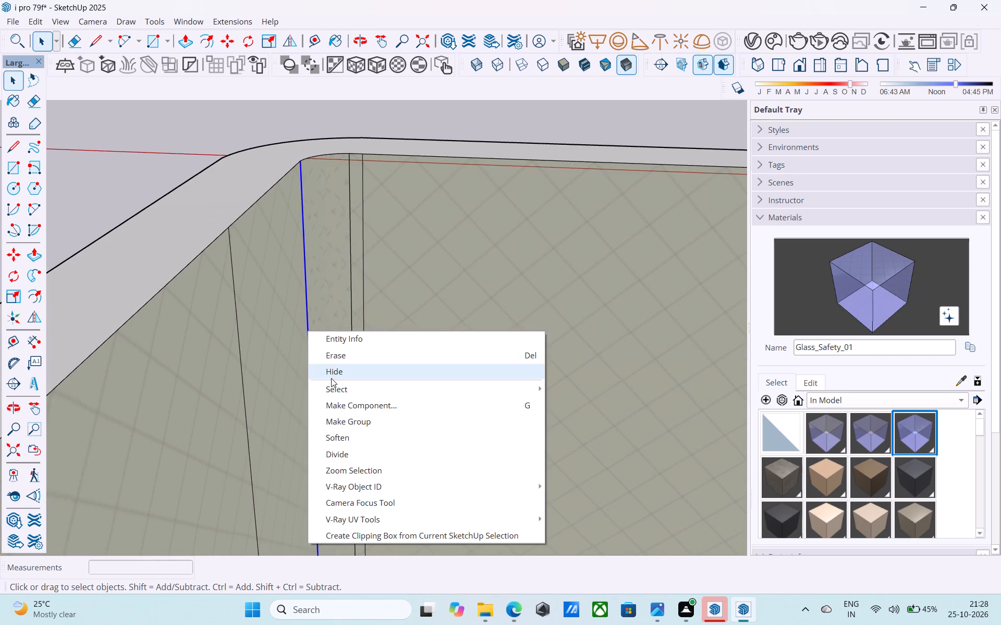
pyautogui.click(333, 375)
pyautogui.click(350, 291)
pyautogui.rightClick(350, 291)
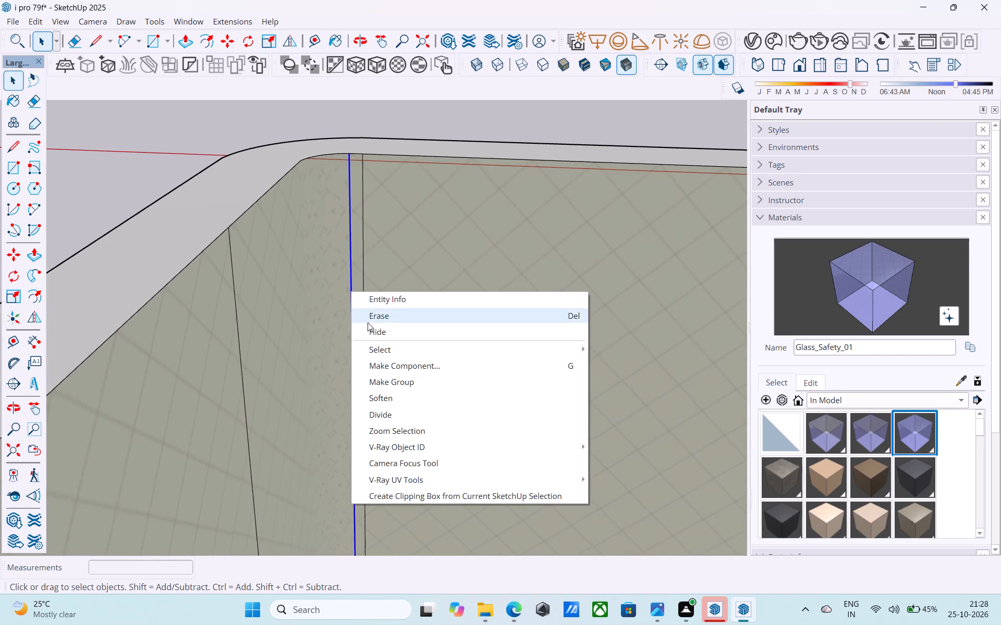
pyautogui.click(371, 327)
# Hide the two vertical edges on the outer side of the lower balcony glass railing's rounded corner.
pyautogui.click(362, 289)
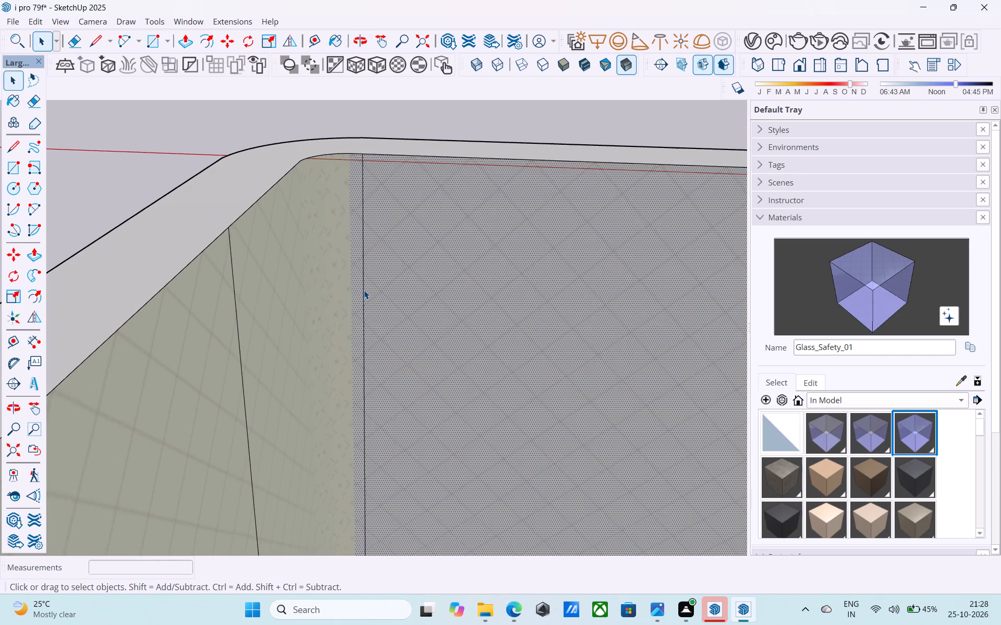
pyautogui.click(364, 290)
pyautogui.click(364, 290)
pyautogui.click(371, 320)
pyautogui.click(366, 304)
pyautogui.moveTo(368, 306); pyautogui.dragTo(698, 322, button='middle')
pyautogui.moveTo(700, 321); pyautogui.dragTo(706, 317, button='middle')
pyautogui.middleClick(411, 319)
pyautogui.moveTo(423, 319); pyautogui.dragTo(567, 314, button='middle')
pyautogui.scroll(-4, 336, 315)
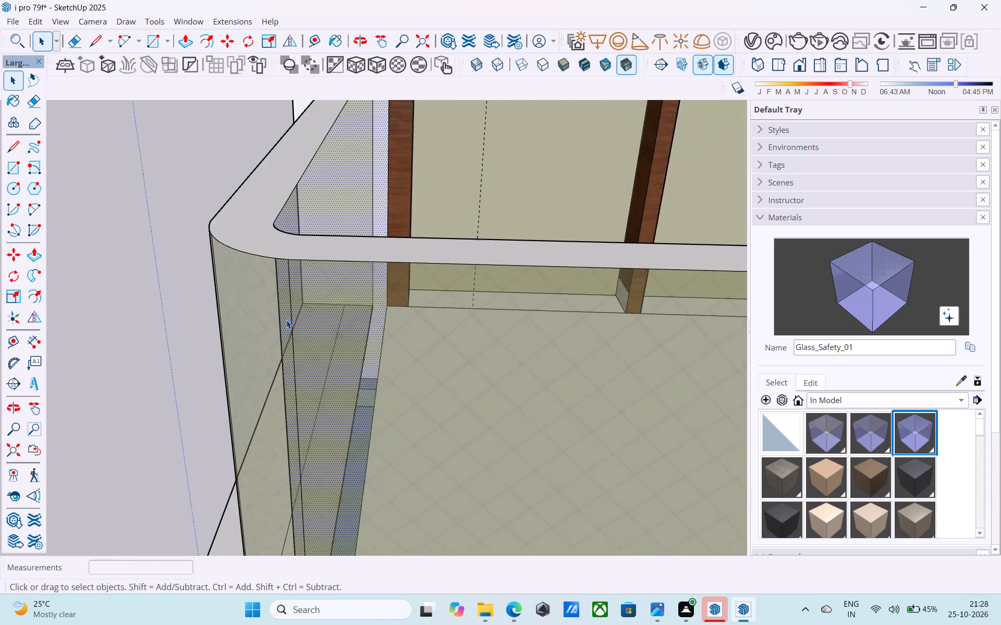
pyautogui.scroll(5, 286, 320)
pyautogui.click(295, 316)
pyautogui.rightClick(296, 316)
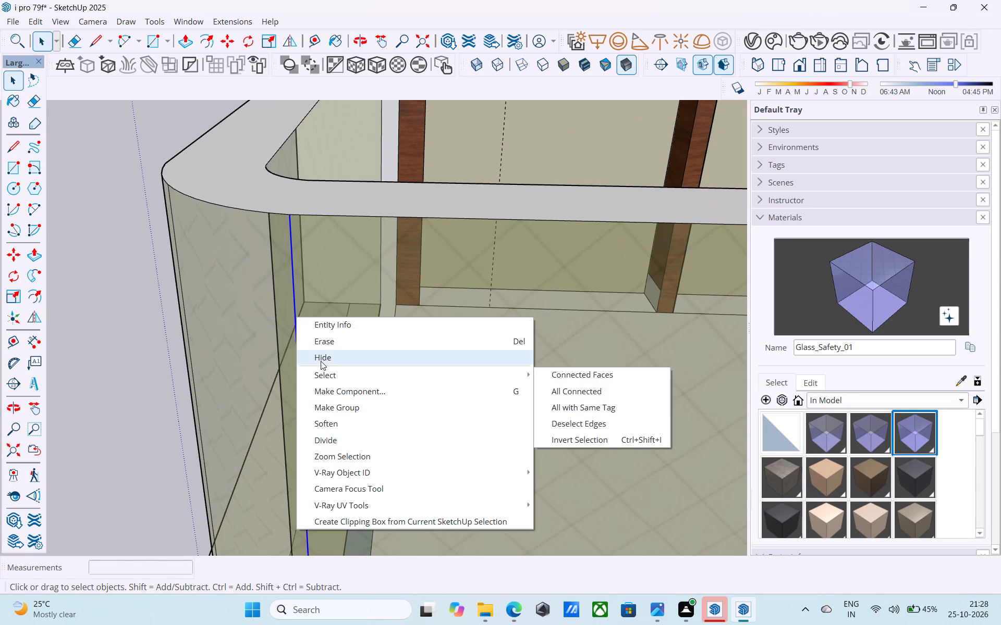
pyautogui.click(321, 361)
pyautogui.scroll(-3, 257, 322)
pyautogui.moveTo(258, 330); pyautogui.dragTo(448, 315, button='middle')
pyautogui.middleClick(449, 315)
pyautogui.scroll(-5, 406, 274)
pyautogui.scroll(3, 233, 327)
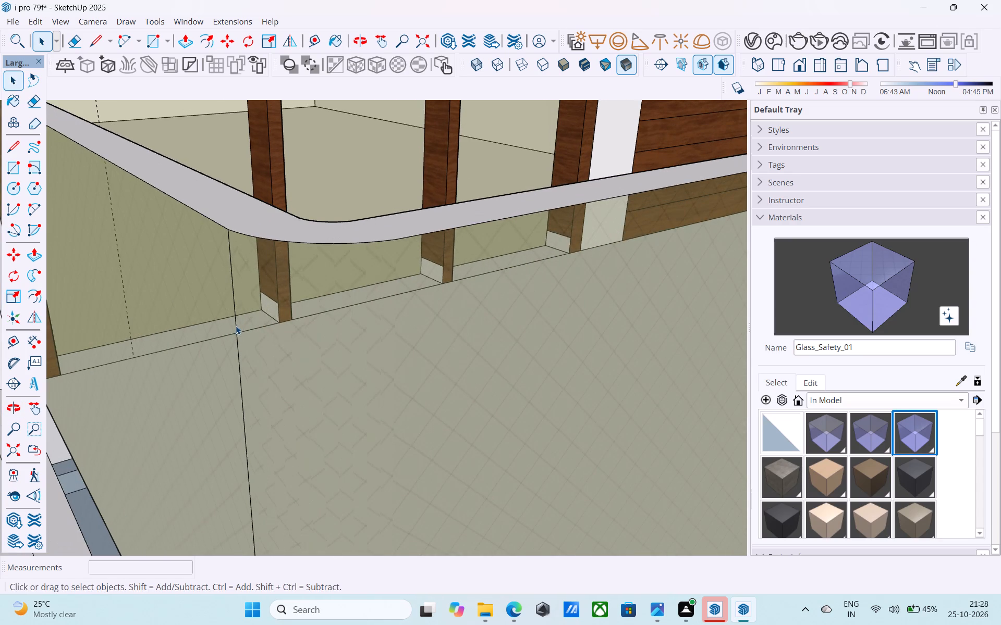
pyautogui.click(236, 326)
pyautogui.rightClick(236, 326)
pyautogui.click(258, 364)
pyautogui.scroll(-14, 258, 362)
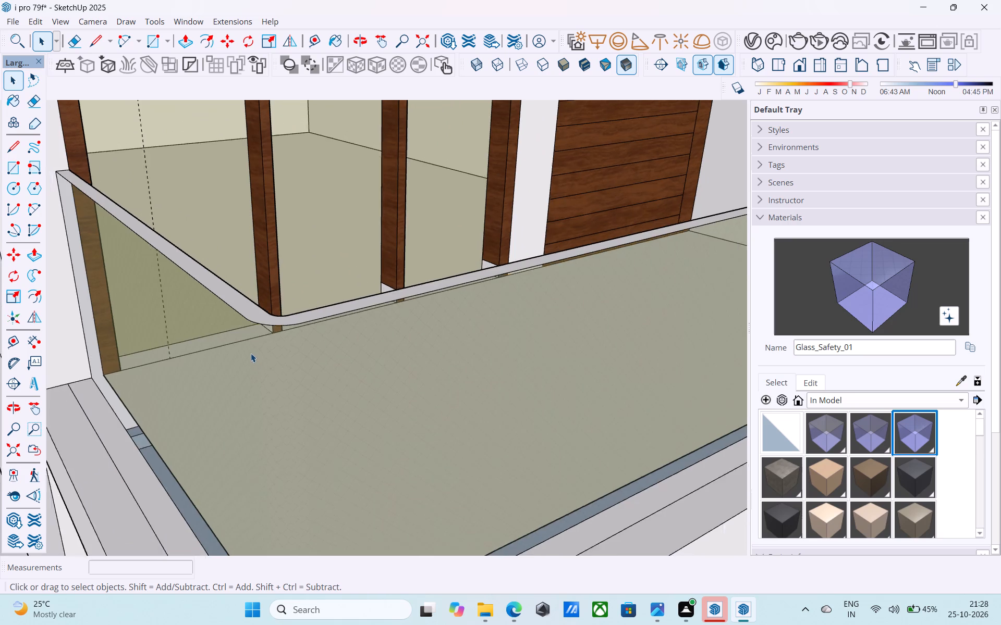
# Inspect the house, balcony slabs and glass railings from several angles with back edges temporarily displayed.
pyautogui.scroll(-20, 251, 353)
pyautogui.scroll(-8, 251, 353)
pyautogui.moveTo(236, 341); pyautogui.dragTo(212, 276, button='middle')
pyautogui.scroll(6, 209, 264)
pyautogui.press('k')
pyautogui.moveTo(268, 367); pyautogui.dragTo(387, 399, button='middle')
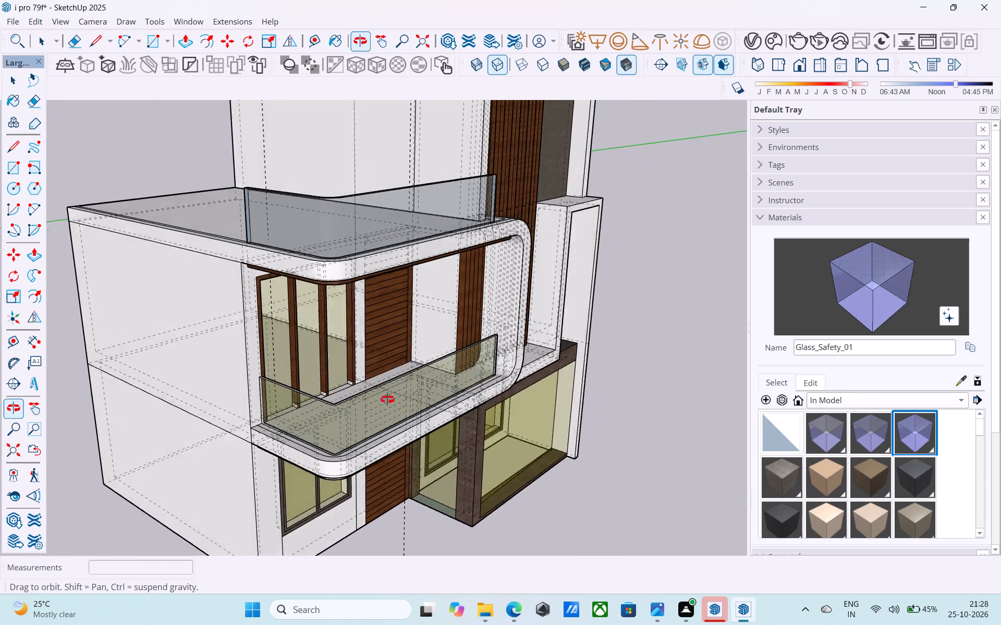
pyautogui.moveTo(387, 399); pyautogui.dragTo(534, 371, button='middle')
pyautogui.moveTo(363, 372); pyautogui.dragTo(520, 241, button='middle')
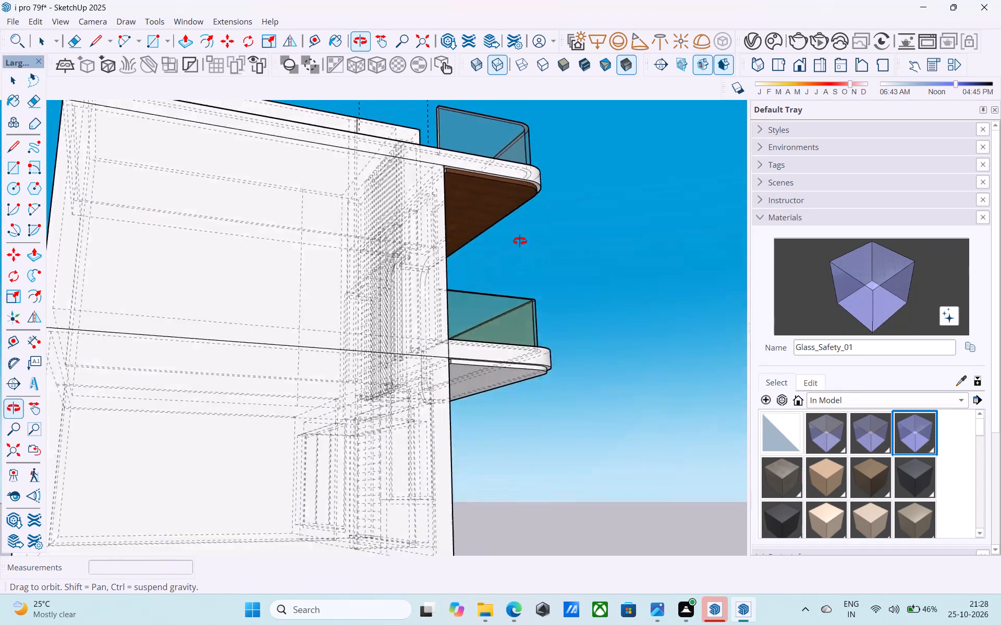
pyautogui.moveTo(520, 241); pyautogui.dragTo(452, 357, button='middle')
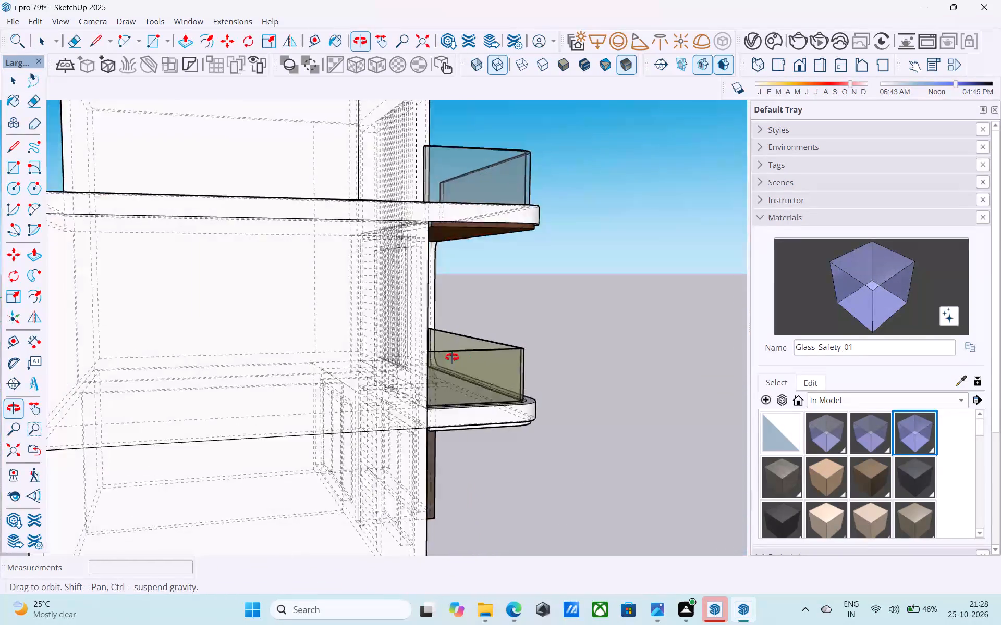
pyautogui.moveTo(452, 357); pyautogui.dragTo(237, 301, button='middle')
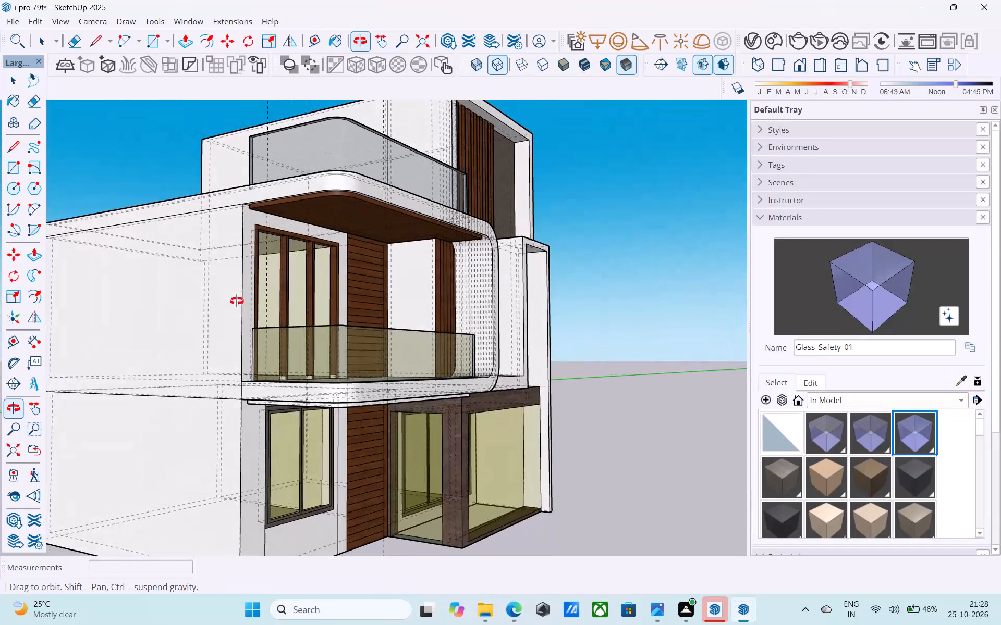
pyautogui.moveTo(237, 301); pyautogui.dragTo(344, 282, button='middle')
pyautogui.middleClick(344, 282)
pyautogui.scroll(-5, 345, 284)
pyautogui.moveTo(262, 367); pyautogui.dragTo(495, 205, button='middle')
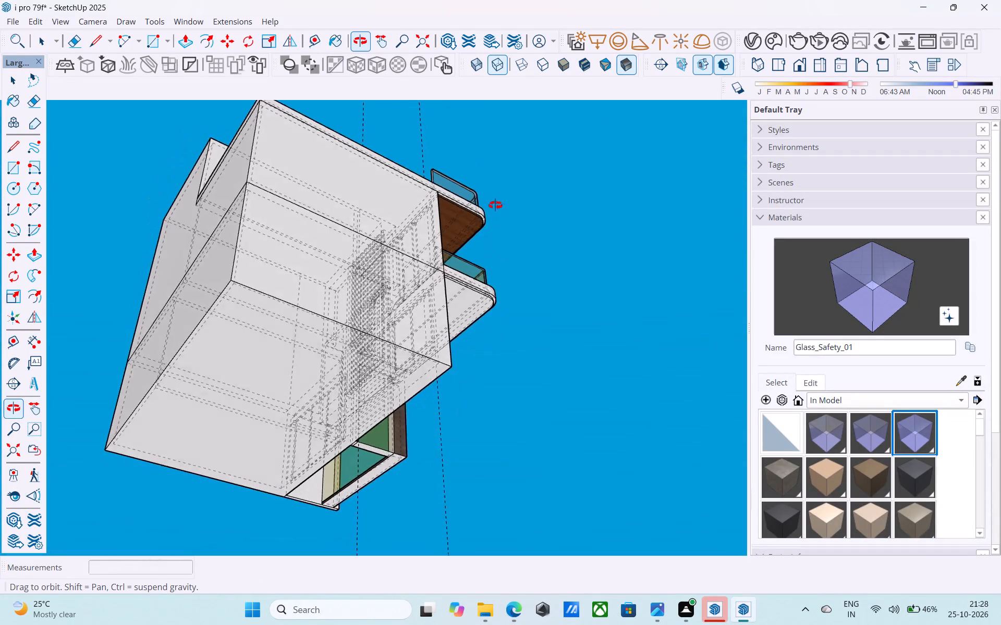
pyautogui.moveTo(495, 205); pyautogui.dragTo(188, 368, button='middle')
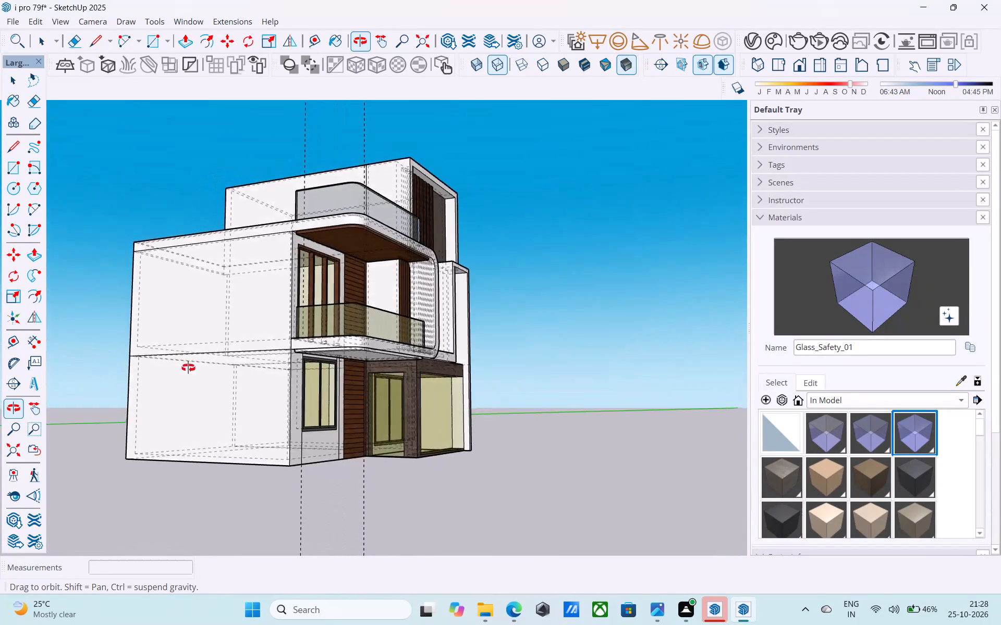
pyautogui.moveTo(188, 368); pyautogui.dragTo(221, 316, button='middle')
pyautogui.scroll(7, 221, 316)
pyautogui.moveTo(241, 298); pyautogui.dragTo(313, 312, button='middle')
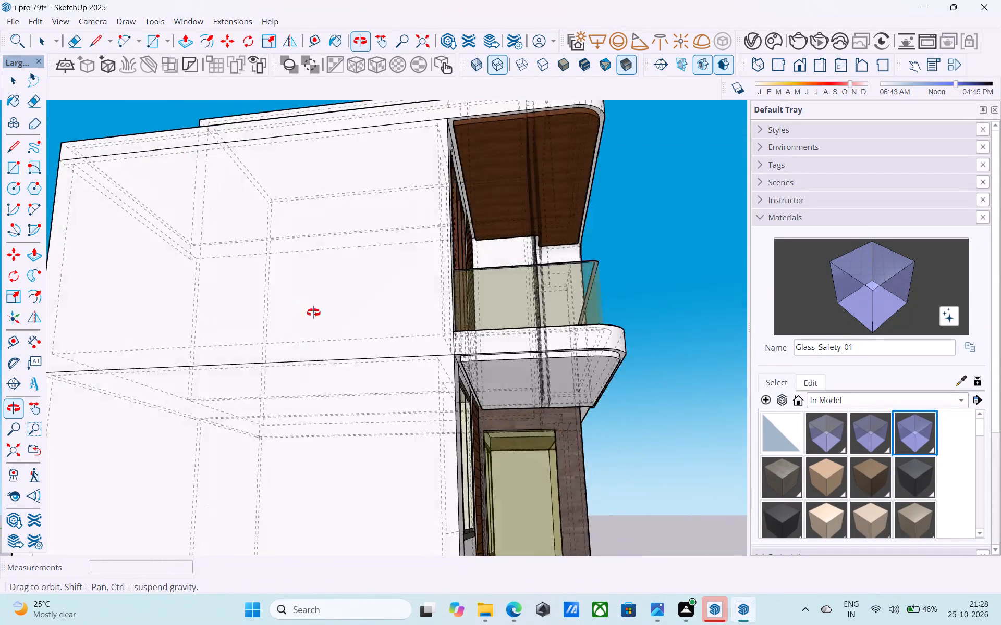
pyautogui.moveTo(313, 312); pyautogui.dragTo(445, 419, button='middle')
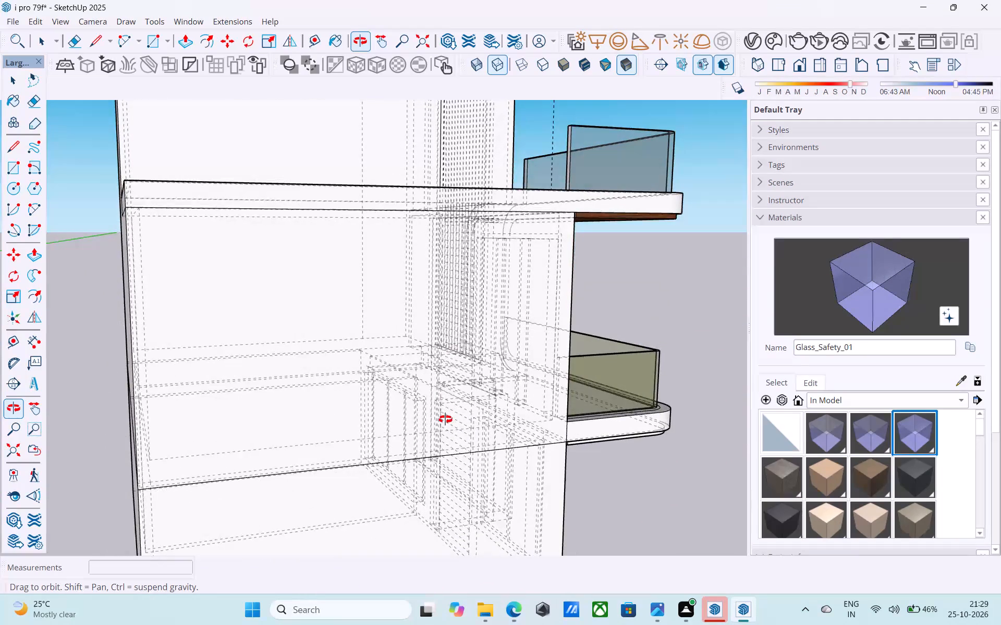
pyautogui.moveTo(445, 419); pyautogui.dragTo(346, 433, button='middle')
pyautogui.scroll(1, 403, 405)
pyautogui.scroll(-6, 366, 357)
pyautogui.moveTo(357, 371); pyautogui.dragTo(332, 456, button='middle')
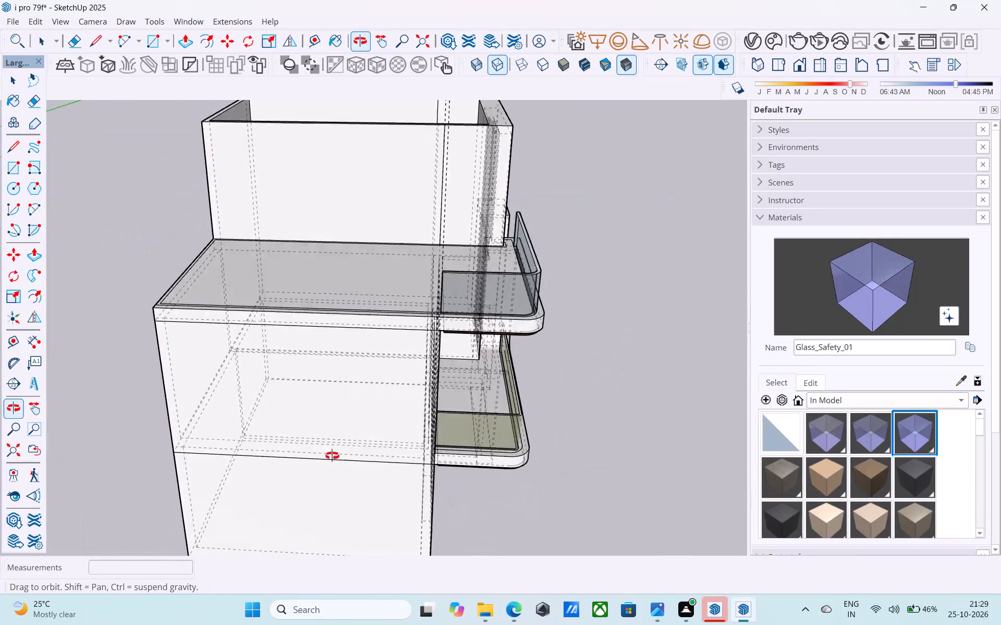
pyautogui.moveTo(332, 456); pyautogui.dragTo(252, 379, button='middle')
pyautogui.scroll(6, 259, 356)
pyautogui.press('k')
# Examine the whole front facade from below and above in the normal display.
pyautogui.scroll(-8, 274, 309)
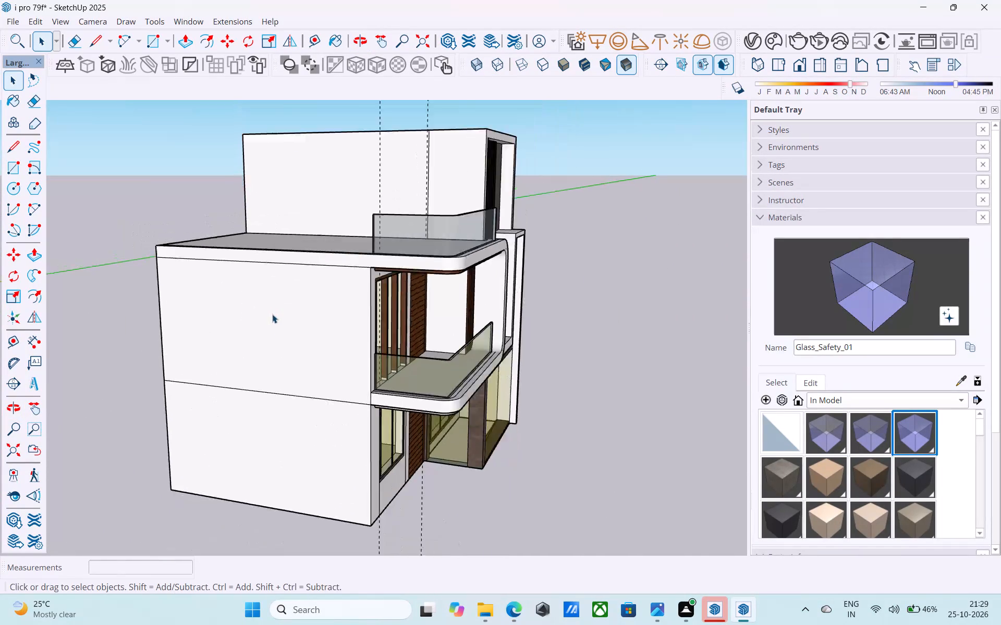
pyautogui.scroll(-2, 272, 314)
pyautogui.keyDown('shift'); pyautogui.moveTo(268, 326); pyautogui.dragTo(87, 340, button='middle'); pyautogui.keyUp('shift')
pyautogui.keyDown('shift'); pyautogui.moveTo(319, 347); pyautogui.dragTo(189, 358, button='middle'); pyautogui.keyUp('shift')
pyautogui.moveTo(180, 356); pyautogui.dragTo(153, 338, button='middle')
pyautogui.keyDown('shift'); pyautogui.moveTo(355, 358); pyautogui.dragTo(314, 213, button='middle'); pyautogui.keyUp('shift')
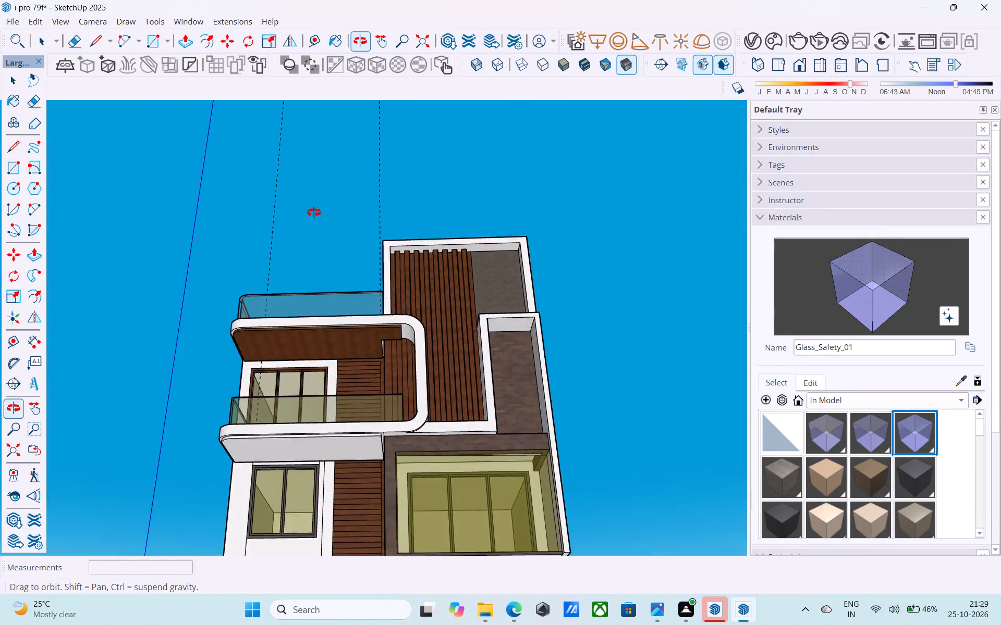
pyautogui.keyDown('shift'); pyautogui.moveTo(314, 213); pyautogui.dragTo(322, 196, button='middle'); pyautogui.keyUp('shift')
pyautogui.scroll(5, 316, 207)
pyautogui.scroll(-5, 323, 197)
pyautogui.keyDown('shift'); pyautogui.moveTo(305, 307); pyautogui.dragTo(453, 473, button='middle'); pyautogui.keyUp('shift')
pyautogui.keyDown('shift'); pyautogui.moveTo(319, 372); pyautogui.dragTo(373, 509, button='middle'); pyautogui.keyUp('shift')
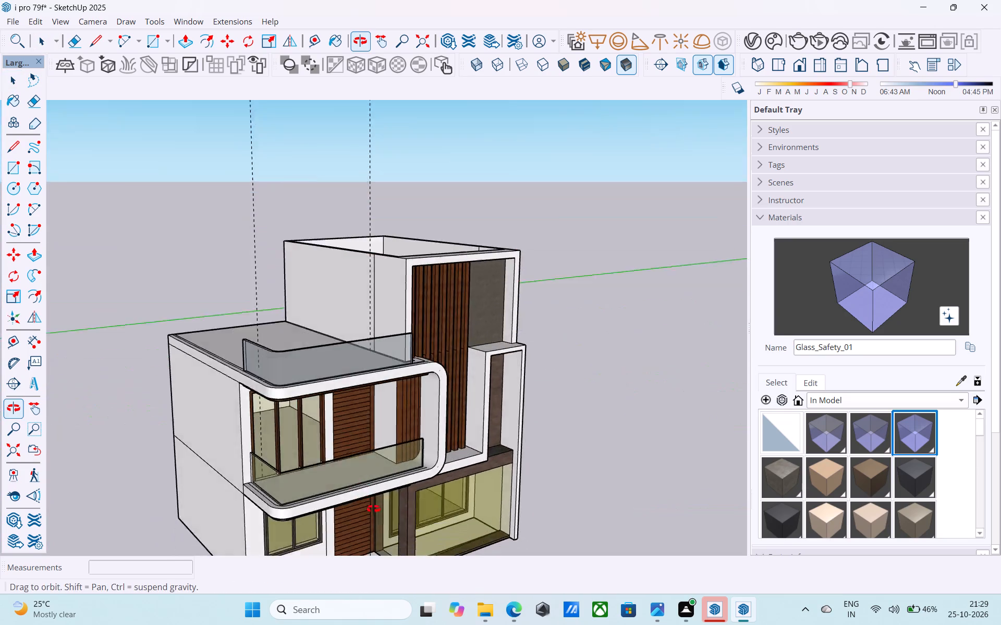
pyautogui.keyDown('shift'); pyautogui.moveTo(373, 509); pyautogui.dragTo(380, 519, button='middle'); pyautogui.keyUp('shift')
pyautogui.scroll(5, 327, 459)
pyautogui.scroll(-4, 300, 415)
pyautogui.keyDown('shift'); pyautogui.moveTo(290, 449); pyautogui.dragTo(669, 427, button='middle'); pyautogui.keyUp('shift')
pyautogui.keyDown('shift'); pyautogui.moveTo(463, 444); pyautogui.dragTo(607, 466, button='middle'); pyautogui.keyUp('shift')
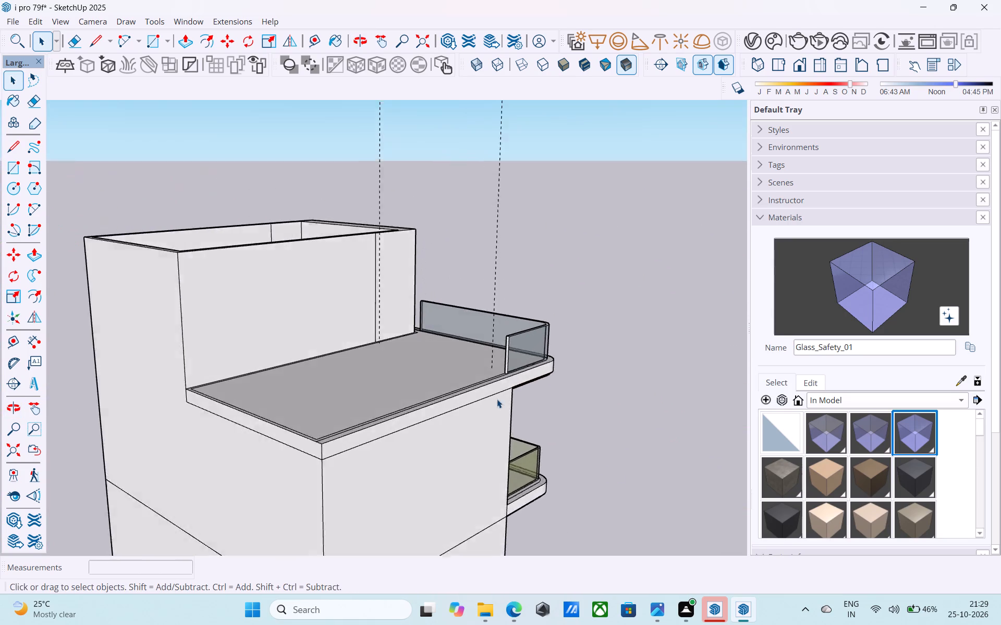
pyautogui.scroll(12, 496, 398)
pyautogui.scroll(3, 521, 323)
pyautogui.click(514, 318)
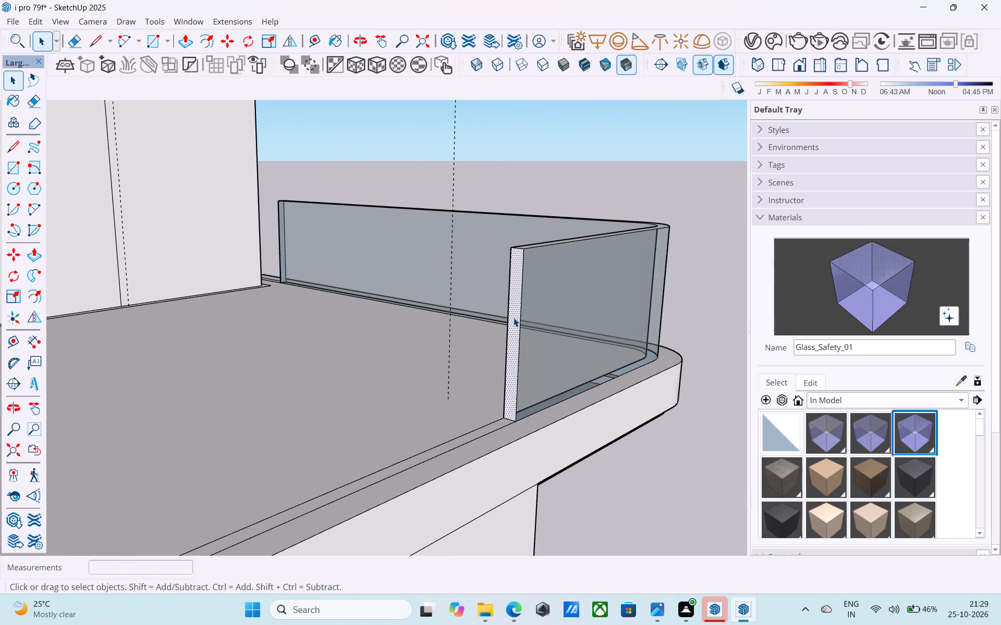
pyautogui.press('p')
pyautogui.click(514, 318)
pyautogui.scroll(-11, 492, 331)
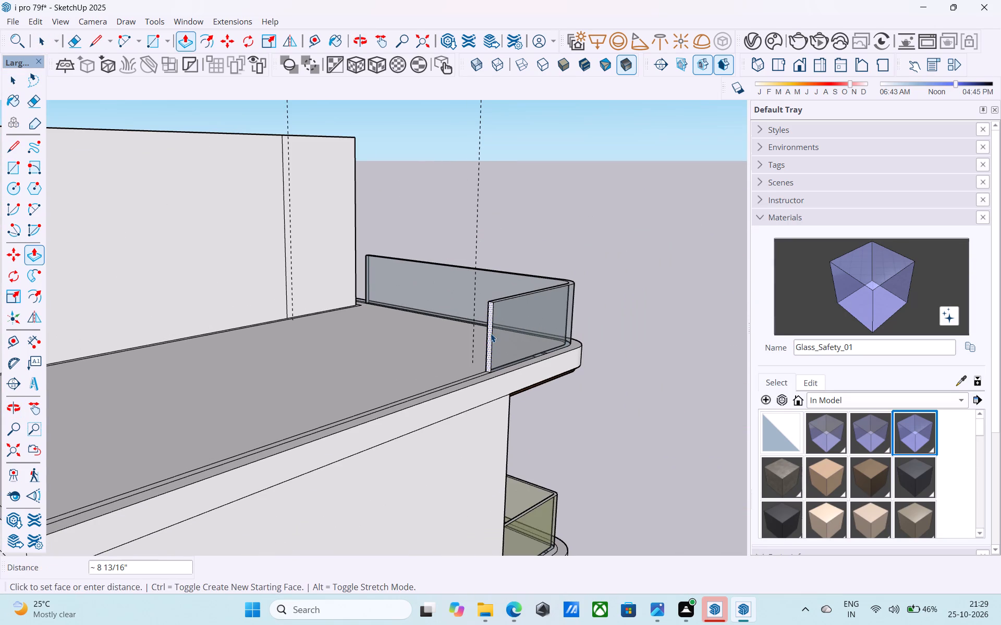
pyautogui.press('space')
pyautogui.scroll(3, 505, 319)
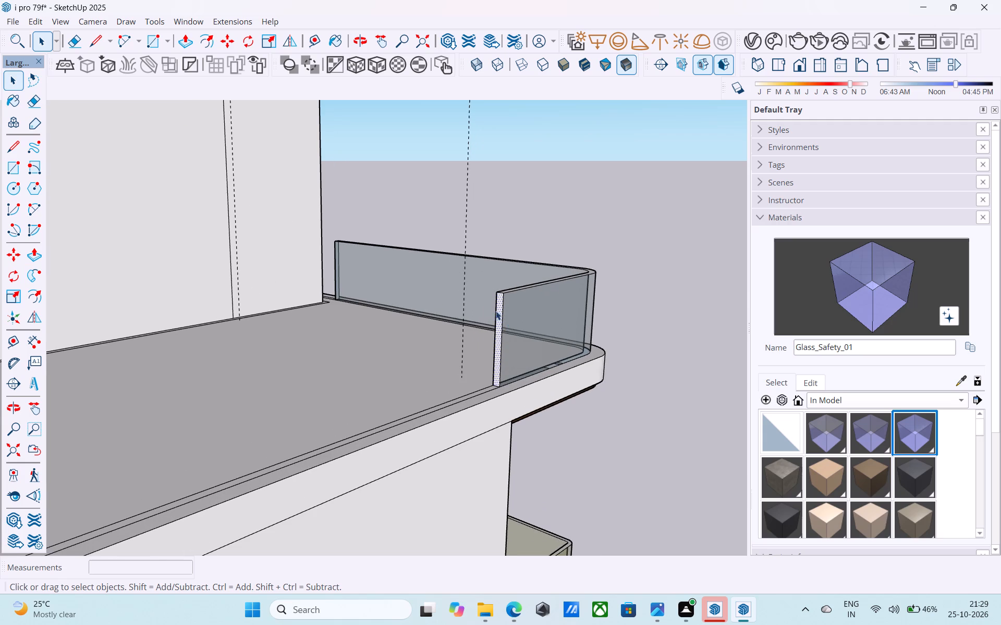
# Draw a short line at the roof's back corner, extending the rim strip's inner edge to the tower wall.
pyautogui.moveTo(494, 308); pyautogui.dragTo(502, 339, button='middle')
pyautogui.scroll(-12, 516, 313)
pyautogui.moveTo(463, 371); pyautogui.dragTo(451, 440, button='middle')
pyautogui.scroll(5, 446, 442)
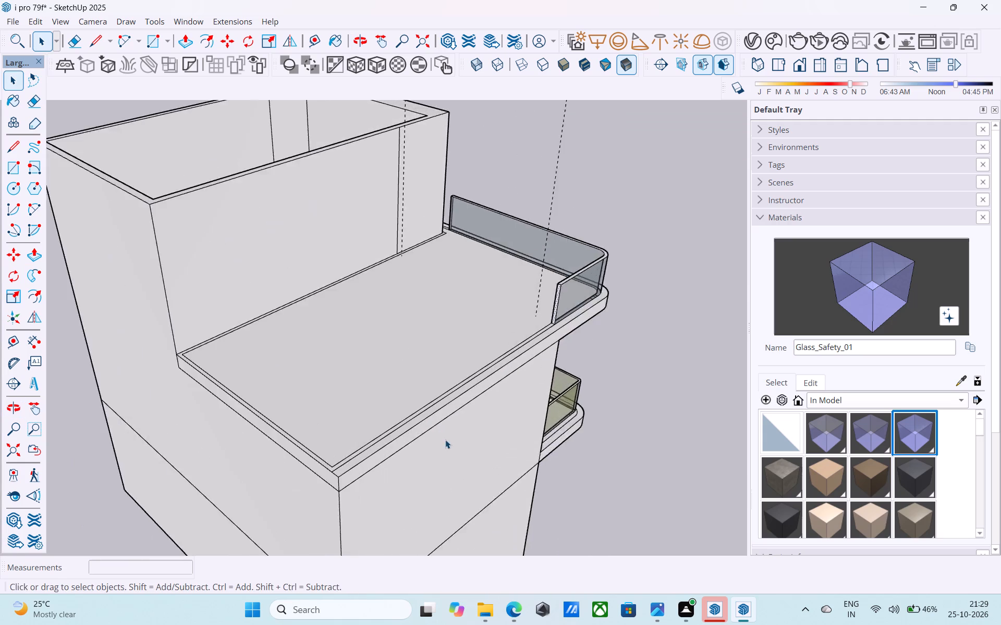
pyautogui.scroll(8, 445, 440)
pyautogui.click(405, 402)
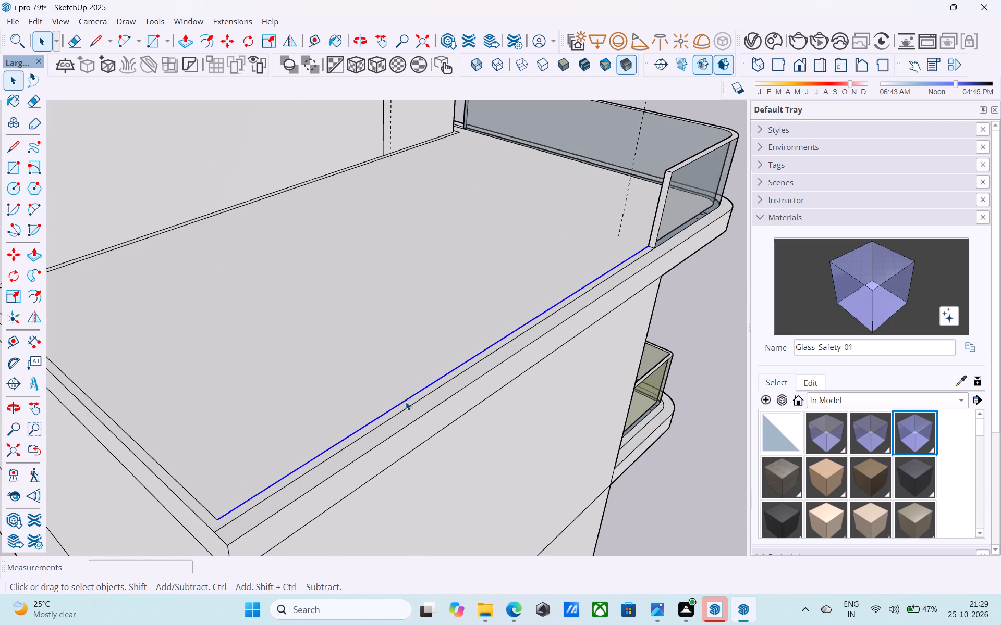
pyautogui.click(409, 405)
pyautogui.scroll(-12, 409, 405)
pyautogui.moveTo(409, 405); pyautogui.dragTo(408, 405, button='middle')
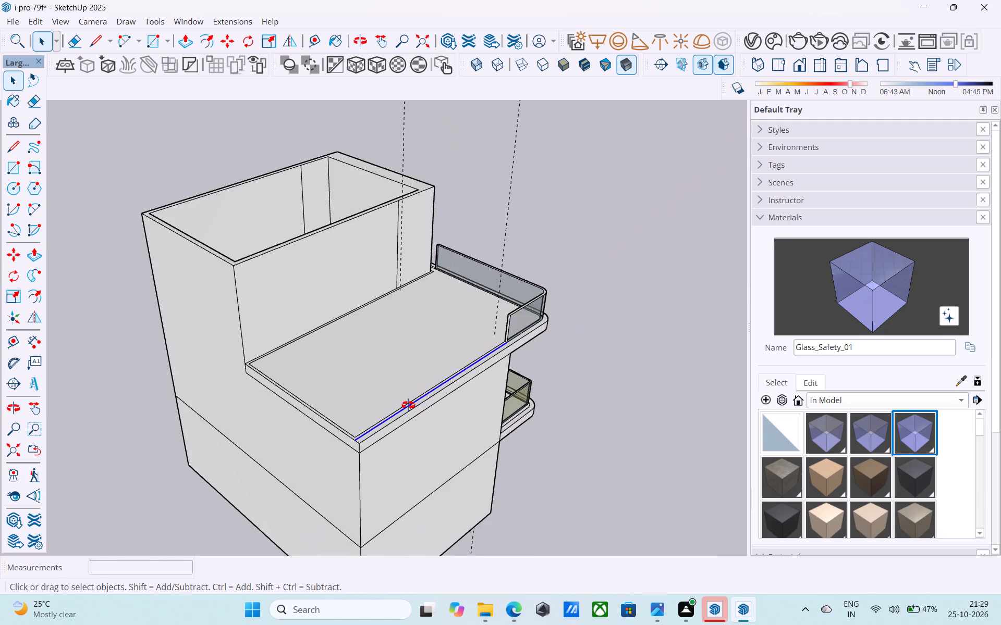
pyautogui.moveTo(408, 405); pyautogui.dragTo(475, 402, button='middle')
pyautogui.middleClick(475, 402)
pyautogui.press('l')
pyautogui.scroll(4, 303, 371)
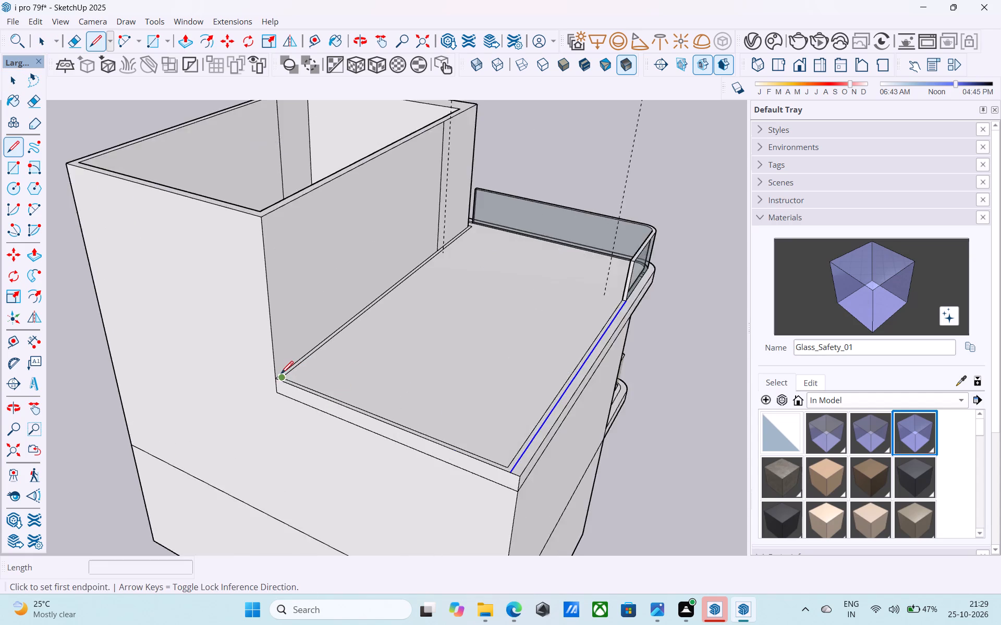
pyautogui.scroll(10, 281, 374)
pyautogui.click(283, 377)
pyautogui.click(275, 375)
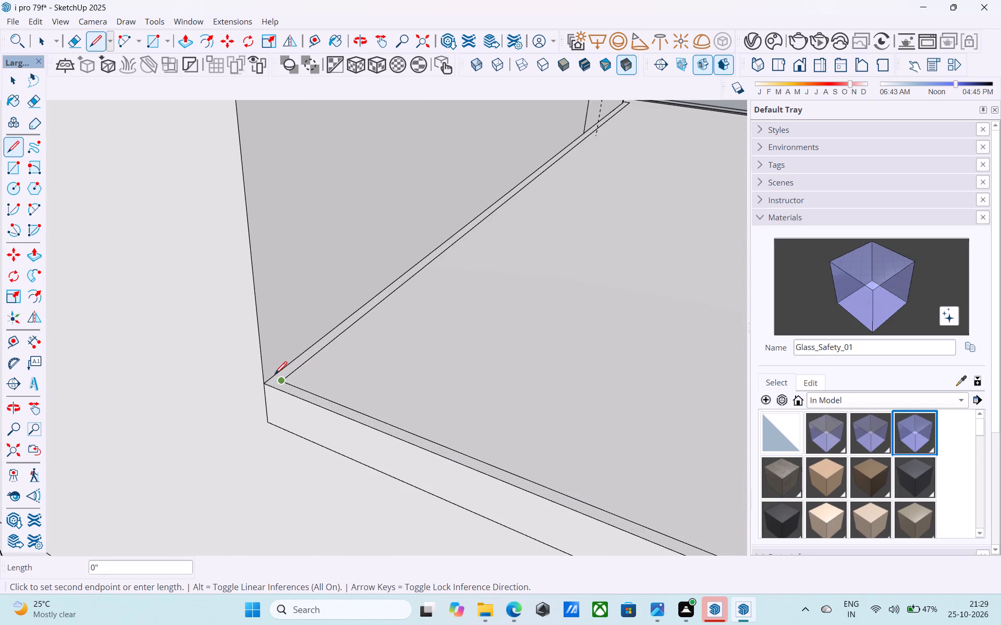
pyautogui.scroll(8, 274, 375)
pyautogui.click(268, 378)
pyautogui.press('space')
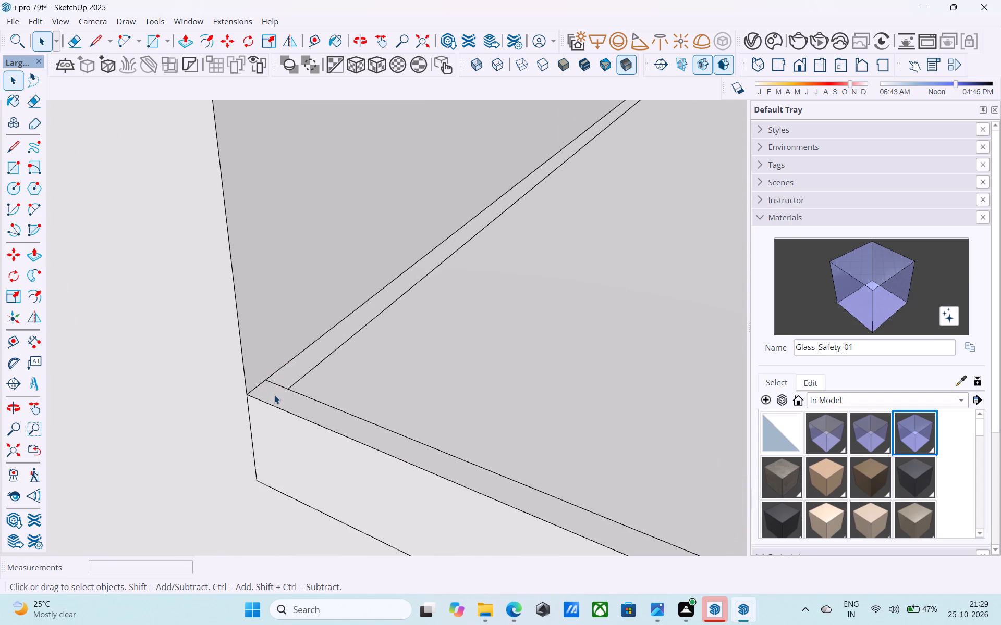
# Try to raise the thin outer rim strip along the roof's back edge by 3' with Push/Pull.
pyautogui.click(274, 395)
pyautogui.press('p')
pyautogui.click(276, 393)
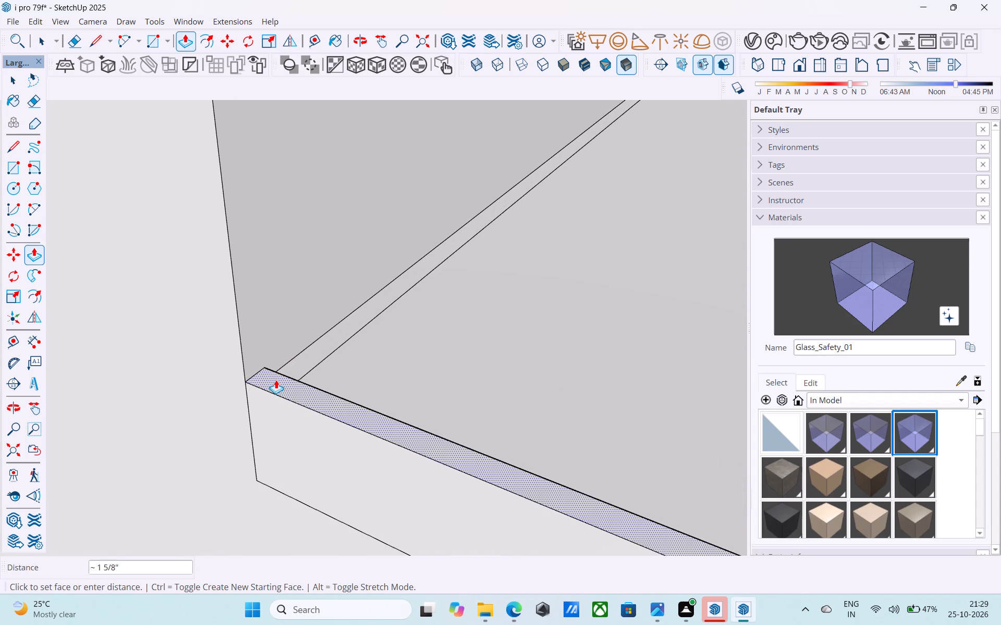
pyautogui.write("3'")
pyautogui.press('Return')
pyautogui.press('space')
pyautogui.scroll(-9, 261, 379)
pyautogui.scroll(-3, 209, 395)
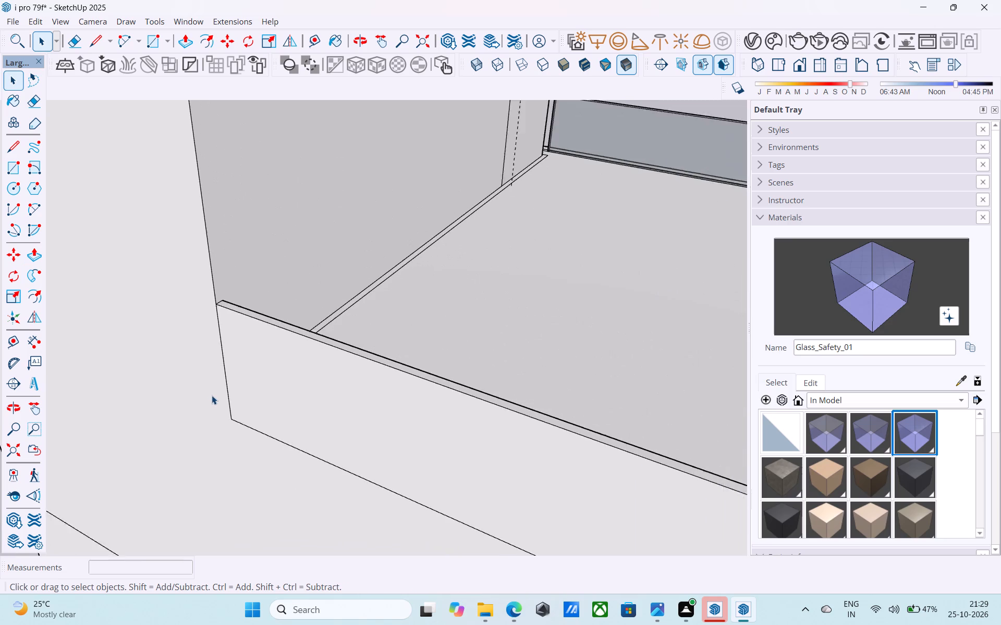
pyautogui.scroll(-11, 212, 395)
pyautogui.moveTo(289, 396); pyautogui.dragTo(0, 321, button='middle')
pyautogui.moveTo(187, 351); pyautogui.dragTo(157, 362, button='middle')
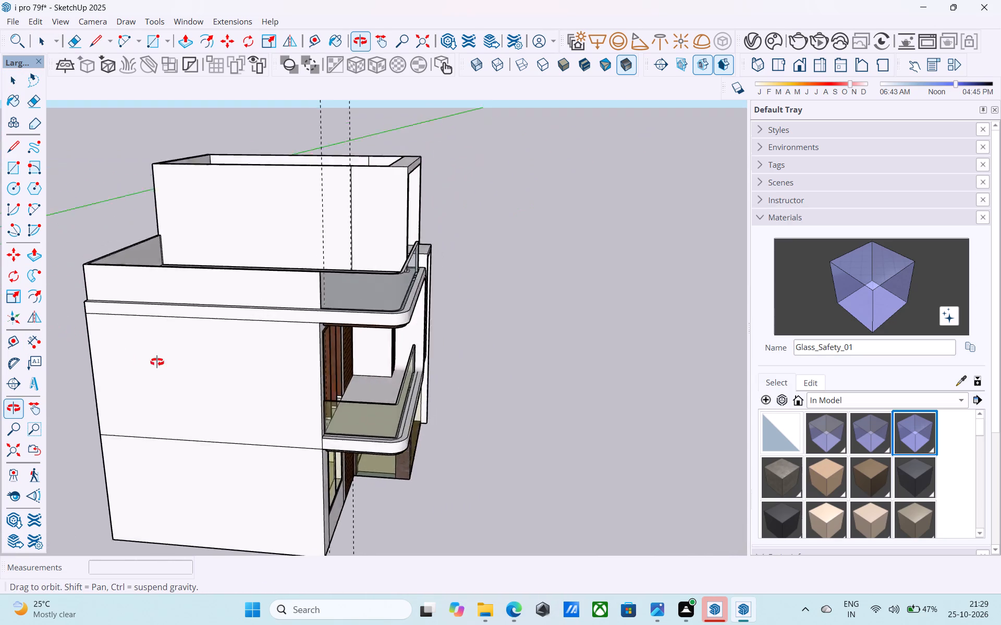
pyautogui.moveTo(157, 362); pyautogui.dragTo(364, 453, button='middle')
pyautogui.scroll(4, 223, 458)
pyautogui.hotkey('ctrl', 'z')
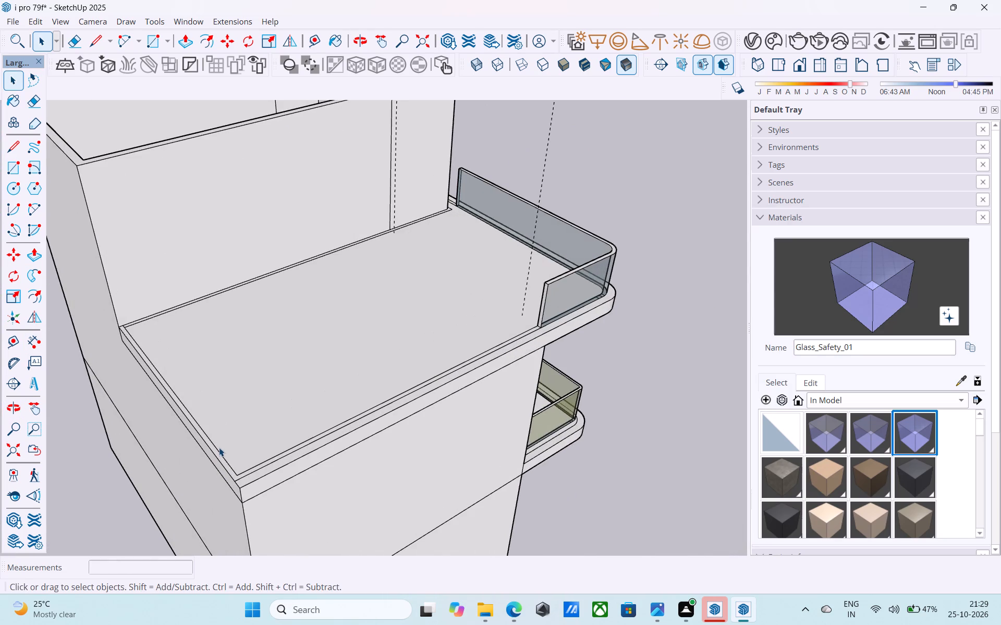
# Copy the inner rim line along the roof's back edge 3" inward to mark the parapet thickness.
pyautogui.scroll(6, 219, 447)
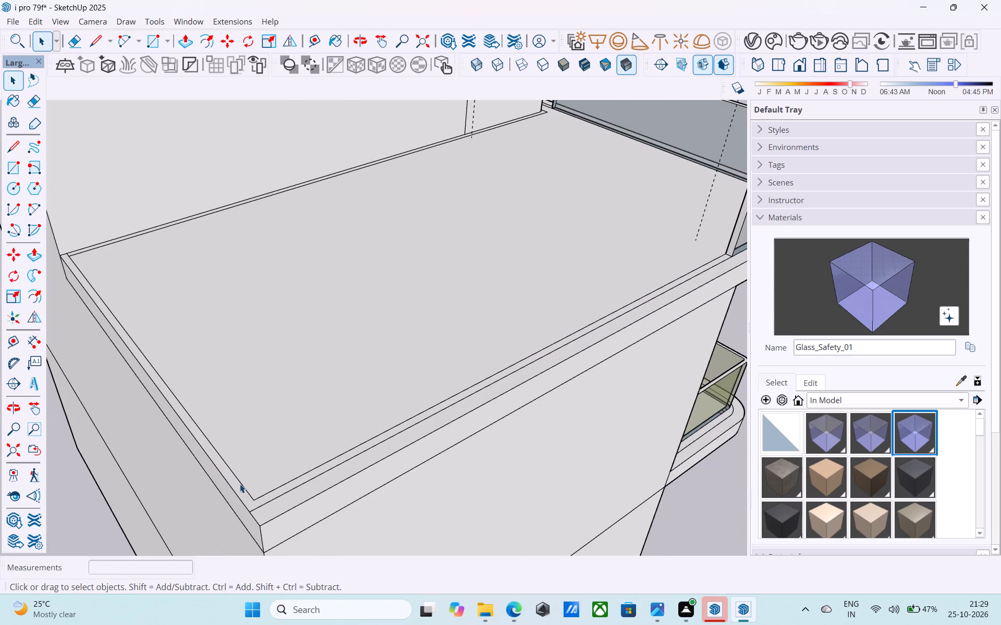
pyautogui.click(240, 484)
pyautogui.press('m')
pyautogui.scroll(1, 248, 497)
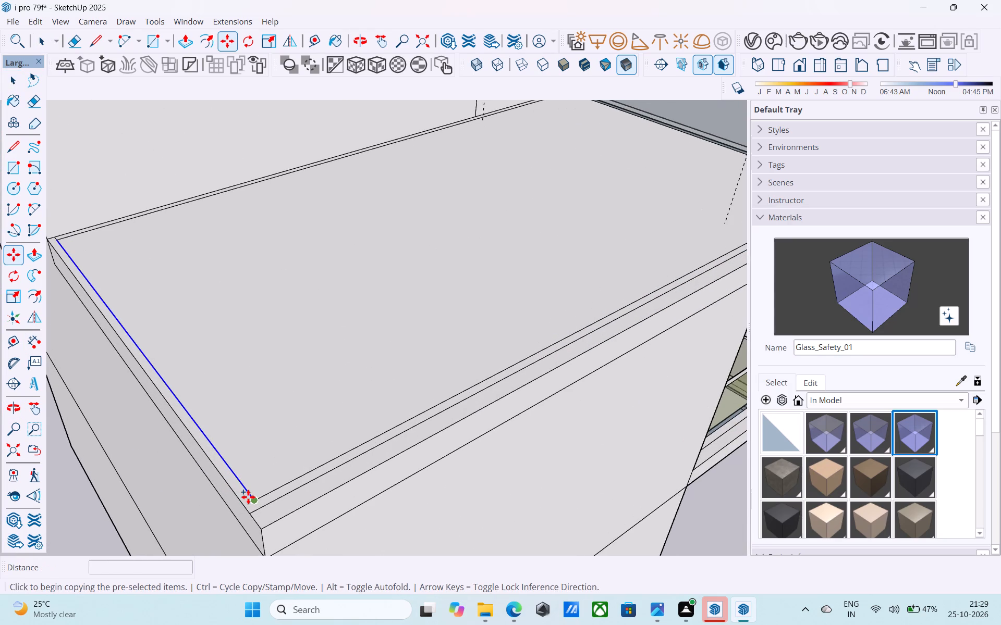
pyautogui.click(249, 497)
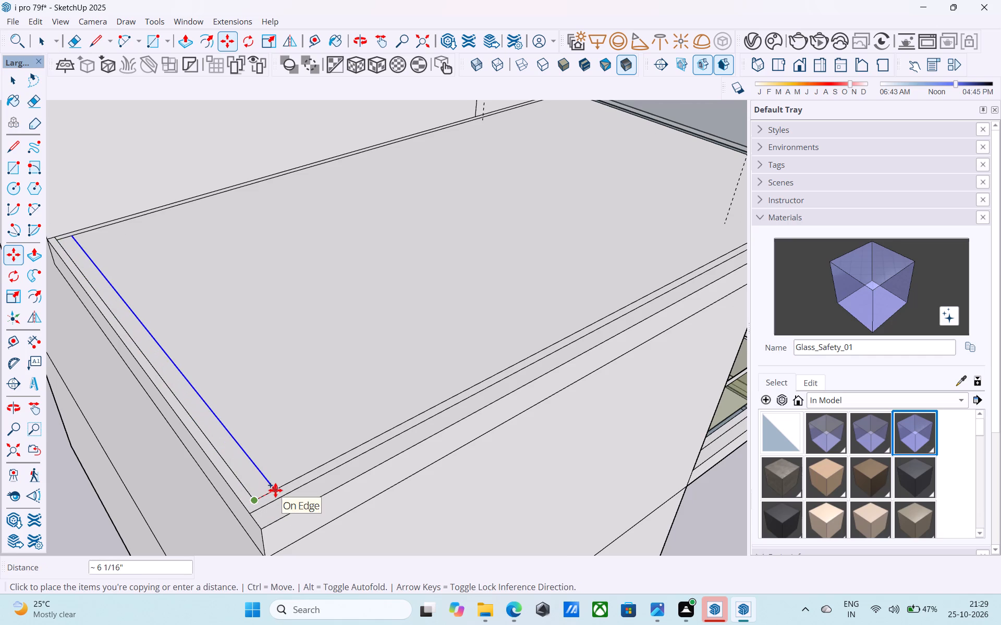
pyautogui.press('2')
pyautogui.press('BackSpace')
pyautogui.write('3"')
pyautogui.press('Return')
pyautogui.press('space')
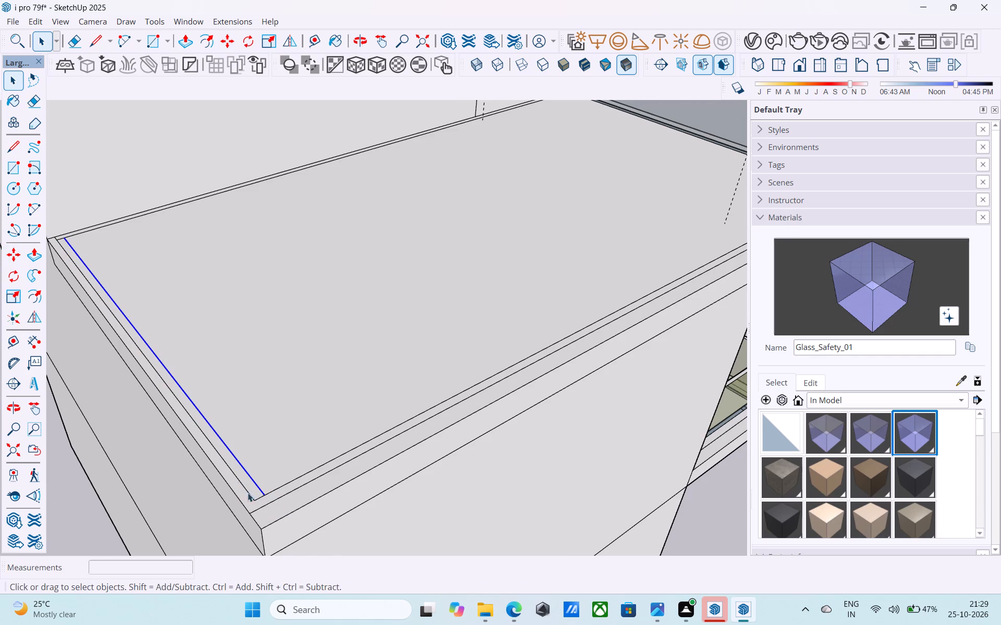
# Join the back and side parapet strips at the roof corner with a short 3" line and erase the edges dividing them.
pyautogui.scroll(5, 233, 463)
pyautogui.click(240, 464)
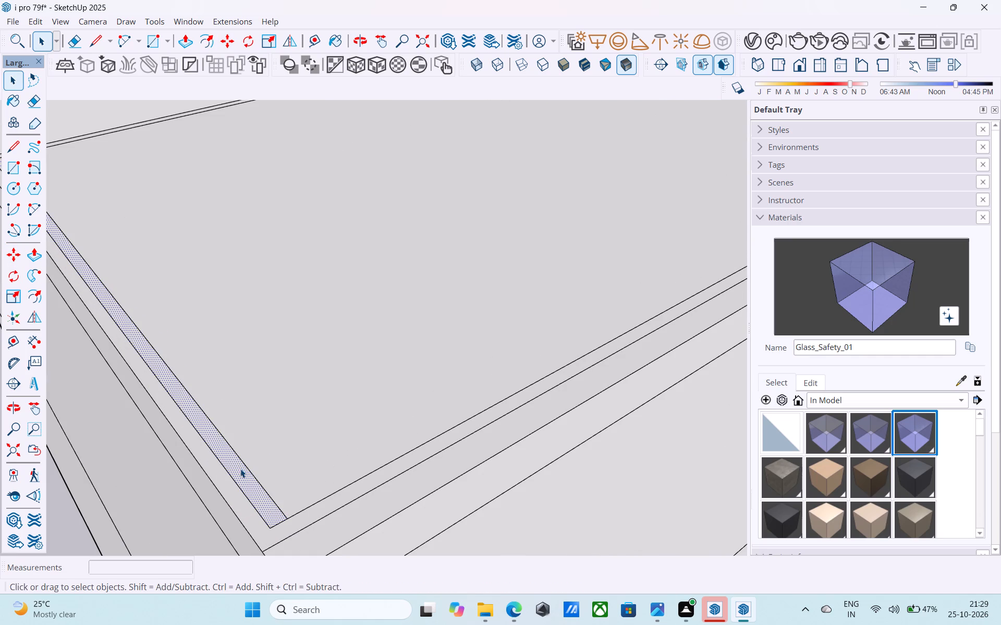
pyautogui.press('l')
pyautogui.scroll(4, 270, 526)
pyautogui.click(270, 526)
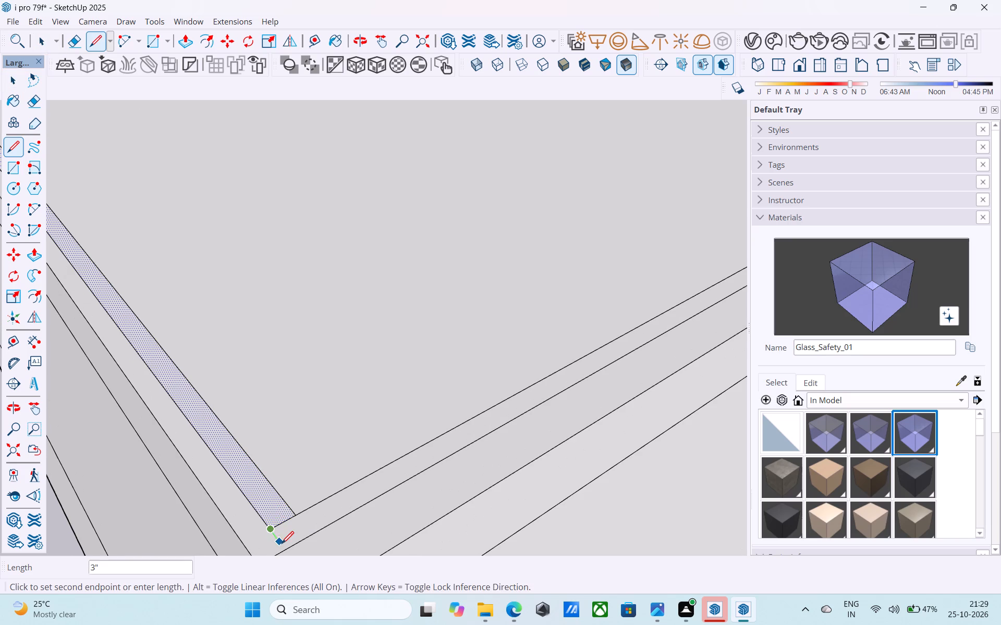
pyautogui.click(282, 545)
pyautogui.press('e')
pyautogui.moveTo(284, 529); pyautogui.dragTo(282, 510)
pyautogui.press('space')
# Push/Pull the joined L-shaped strip along the roof's back and side edges up 3' to form a solid parapet.
pyautogui.click(283, 520)
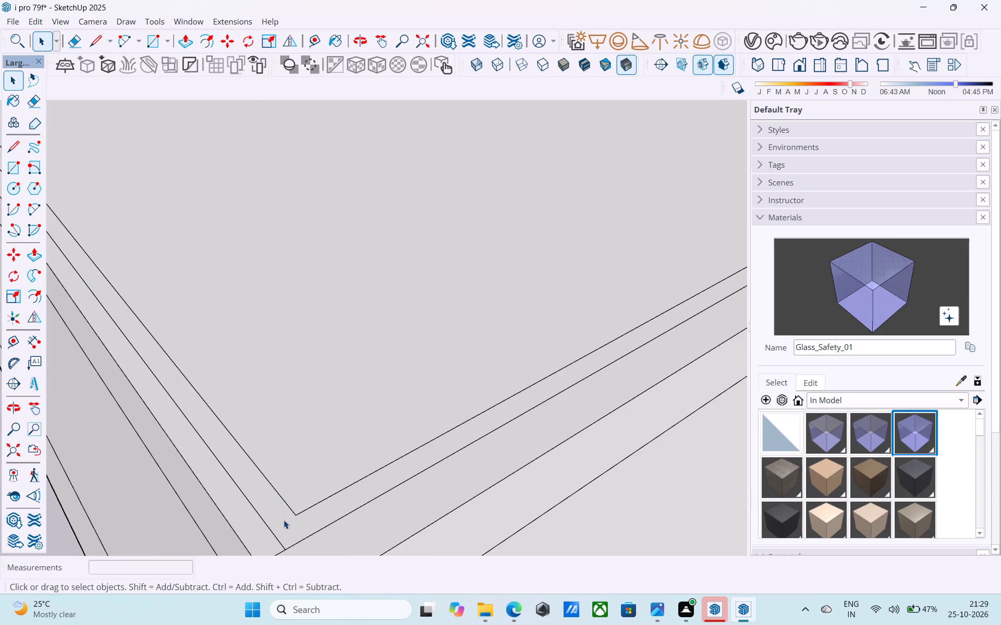
pyautogui.press('p')
pyautogui.click(283, 520)
pyautogui.press('3')
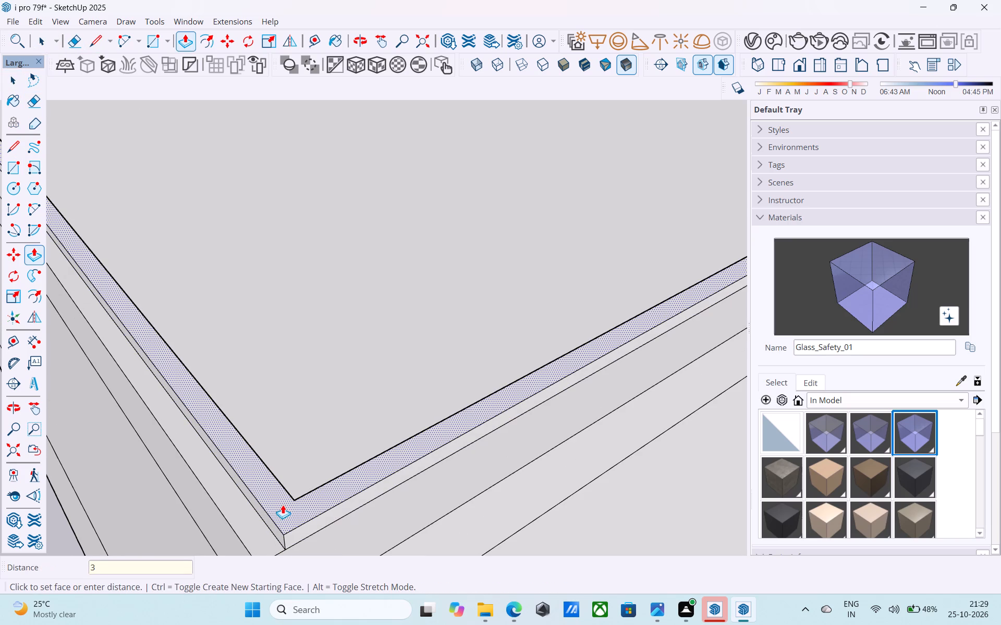
pyautogui.press("'")
pyautogui.press('Return')
pyautogui.press('space')
# Examine the house and its new solid roof parapet from the front, side and above.
pyautogui.scroll(-19, 279, 505)
pyautogui.middleClick(302, 534)
pyautogui.moveTo(302, 534); pyautogui.dragTo(246, 461, button='middle')
pyautogui.scroll(-8, 246, 461)
pyautogui.moveTo(262, 476); pyautogui.dragTo(89, 341, button='middle')
pyautogui.moveTo(246, 394); pyautogui.dragTo(32, 373, button='middle')
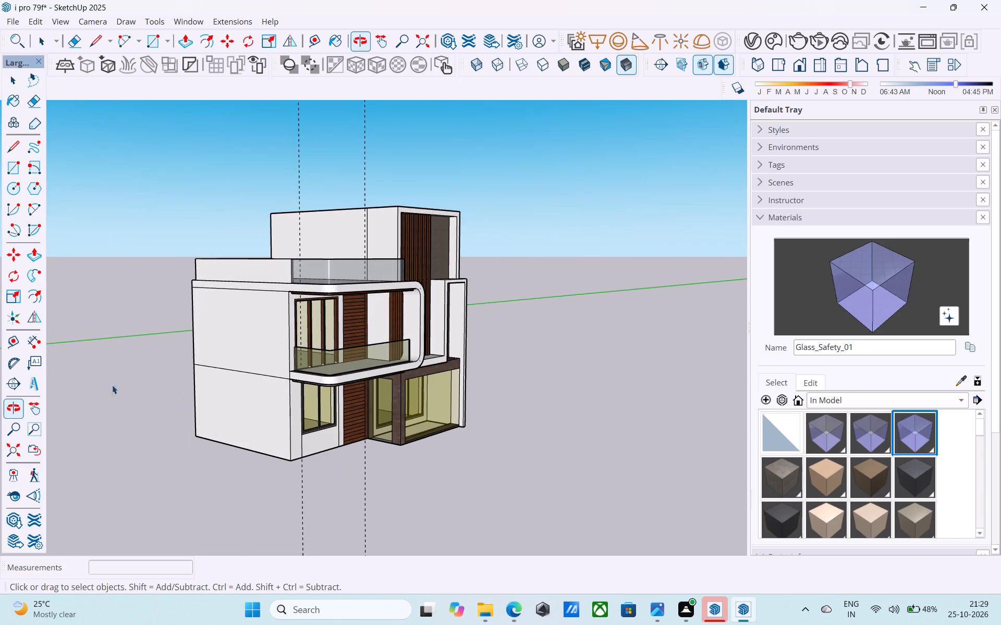
pyautogui.keyDown('shift'); pyautogui.moveTo(164, 391); pyautogui.dragTo(207, 459, button='middle'); pyautogui.keyUp('shift')
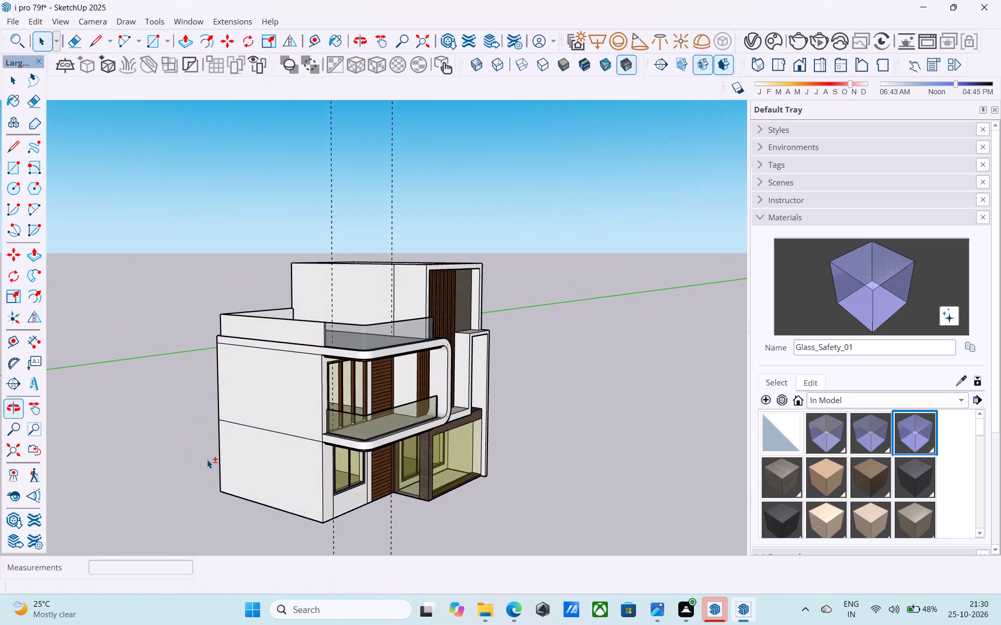
pyautogui.scroll(1, 207, 459)
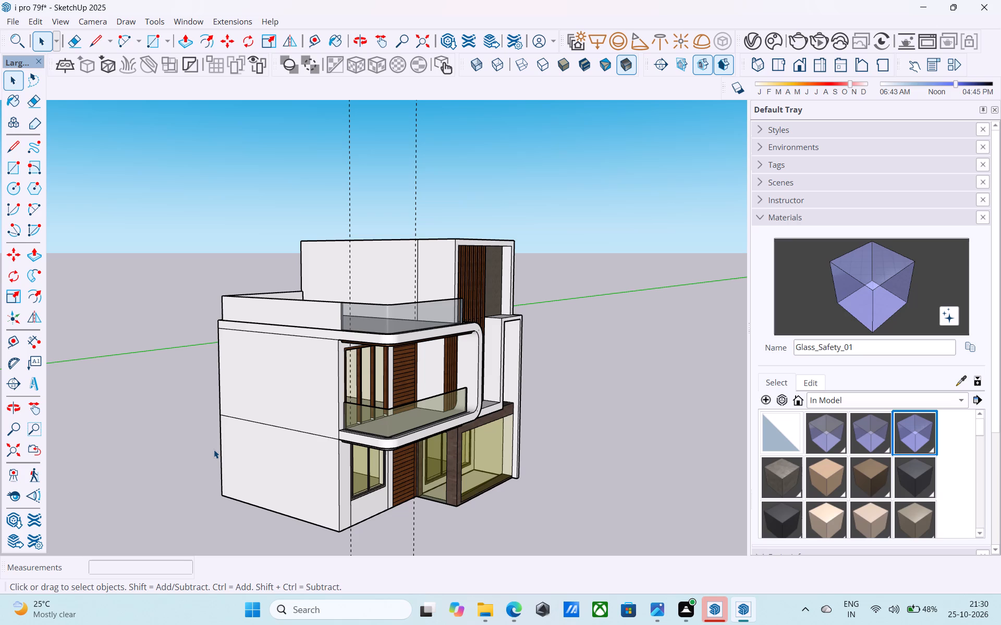
pyautogui.scroll(-6, 214, 449)
pyautogui.moveTo(214, 451); pyautogui.dragTo(218, 441, button='middle')
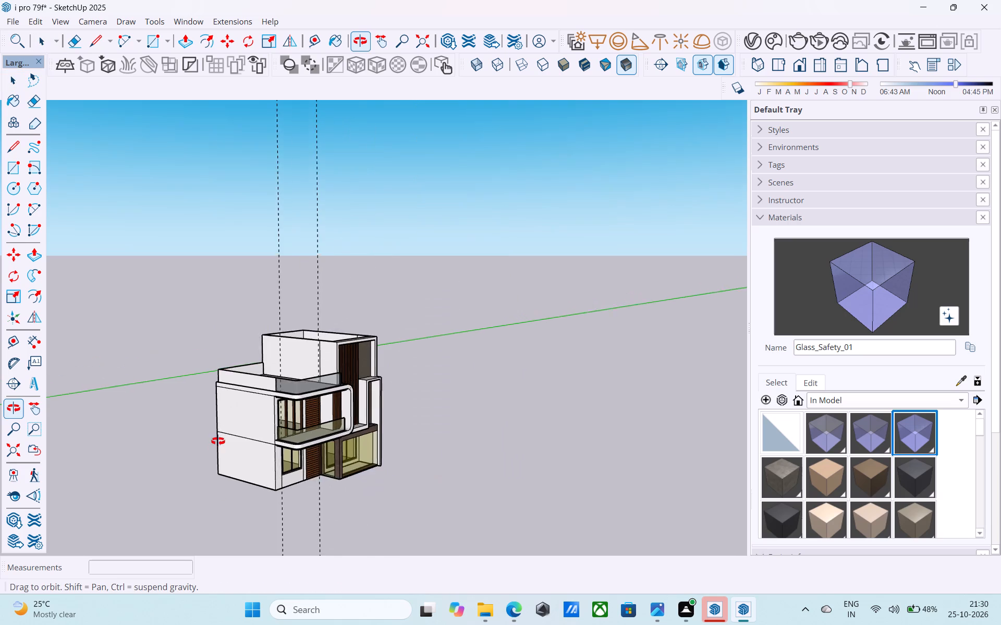
pyautogui.moveTo(218, 441); pyautogui.dragTo(362, 458, button='middle')
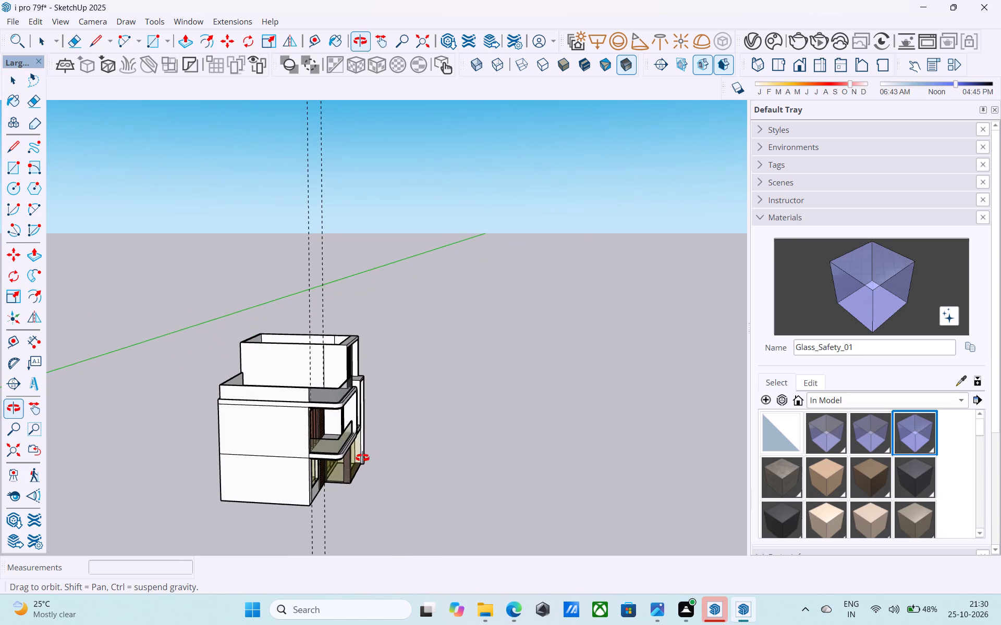
pyautogui.moveTo(362, 458); pyautogui.dragTo(252, 549, button='middle')
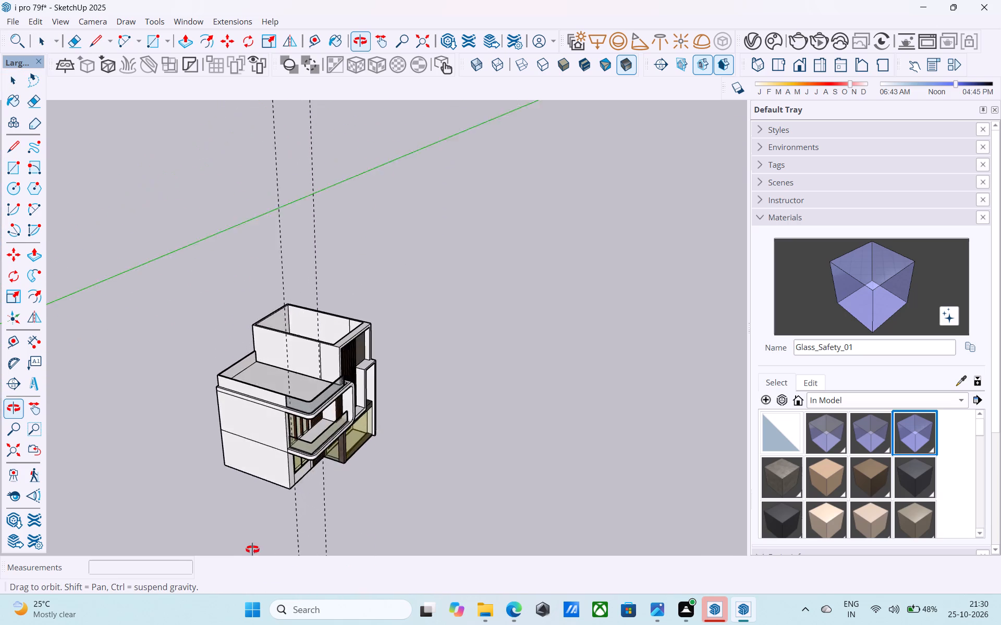
pyautogui.moveTo(252, 549); pyautogui.dragTo(201, 545, button='middle')
pyautogui.scroll(5, 252, 504)
pyautogui.scroll(-4, 257, 481)
pyautogui.moveTo(257, 481); pyautogui.dragTo(471, 453, button='middle')
pyautogui.scroll(5, 333, 467)
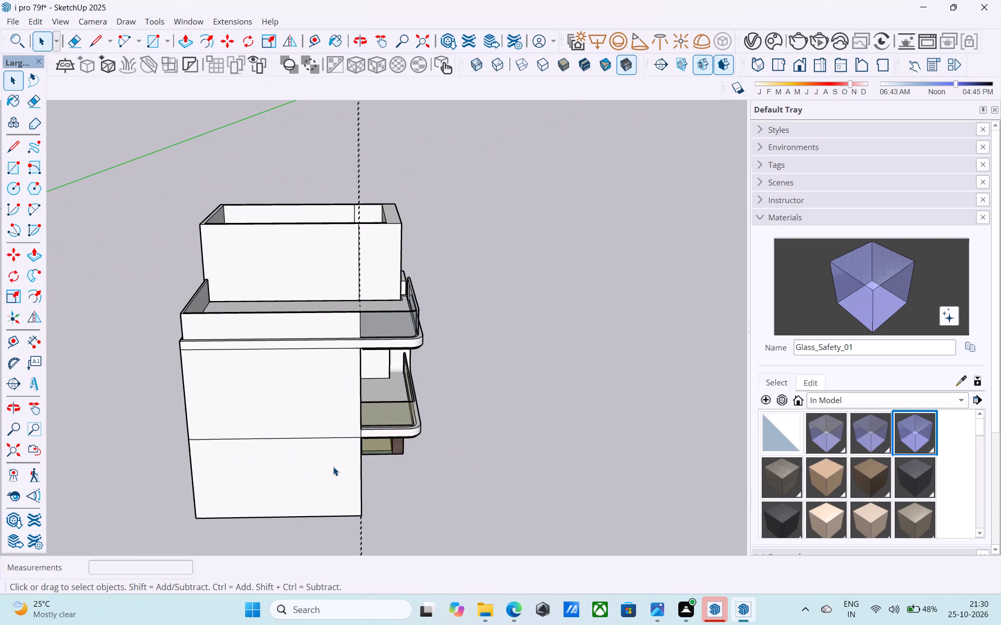
# Erase the horizontal floor line across the side wall, including its leftover piece near the lower balcony slab.
pyautogui.moveTo(322, 458); pyautogui.dragTo(312, 445, button='middle')
pyautogui.scroll(4, 312, 445)
pyautogui.press('e')
pyautogui.moveTo(289, 410); pyautogui.dragTo(292, 460)
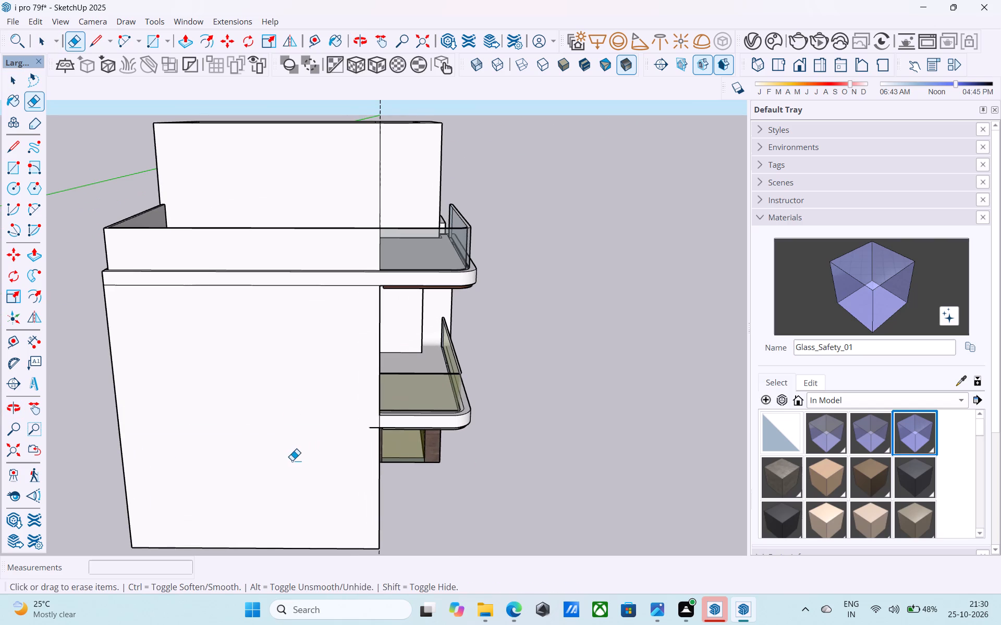
pyautogui.press('space')
pyautogui.scroll(6, 381, 431)
pyautogui.press('e')
pyautogui.doubleClick(365, 430)
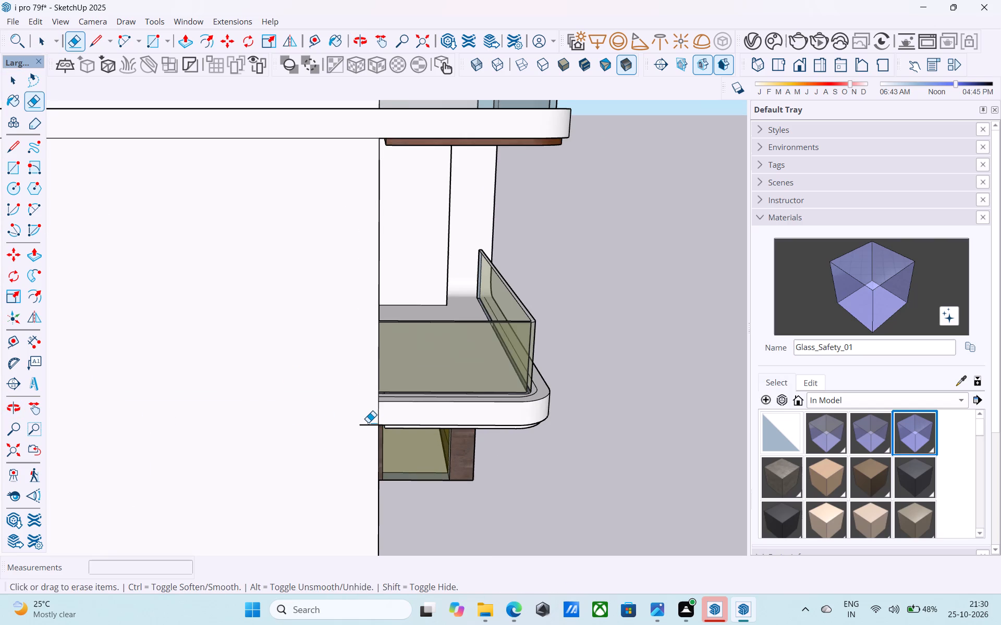
pyautogui.scroll(5, 355, 420)
pyautogui.moveTo(376, 430); pyautogui.dragTo(377, 438)
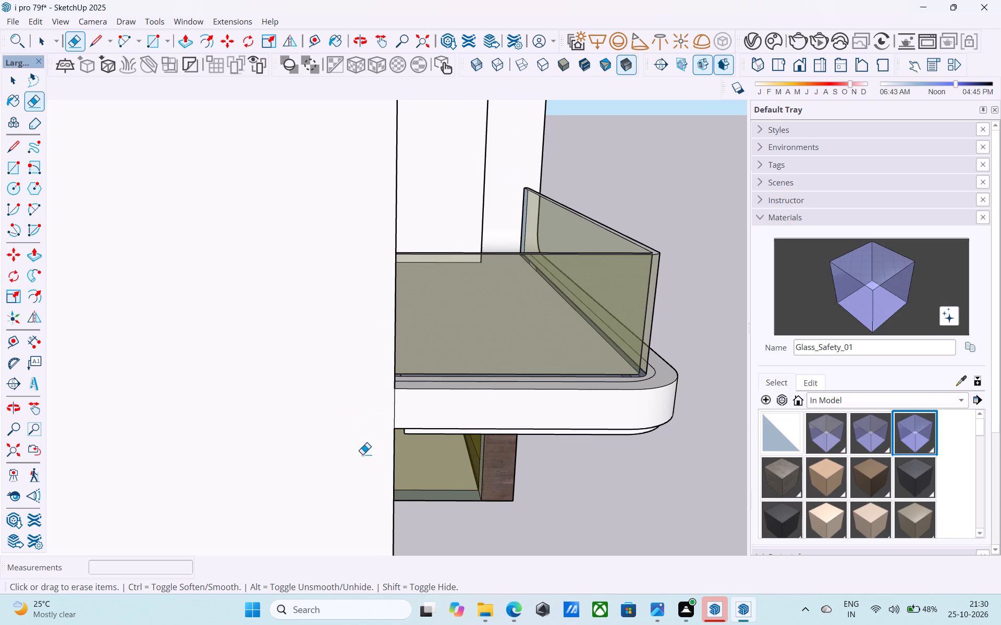
pyautogui.scroll(-12, 361, 454)
# Draw a 3' line along the side parapet's outer top edge, from the glass railing joint toward the back of the house.
pyautogui.moveTo(350, 461); pyautogui.dragTo(192, 486, button='middle')
pyautogui.scroll(-3, 227, 437)
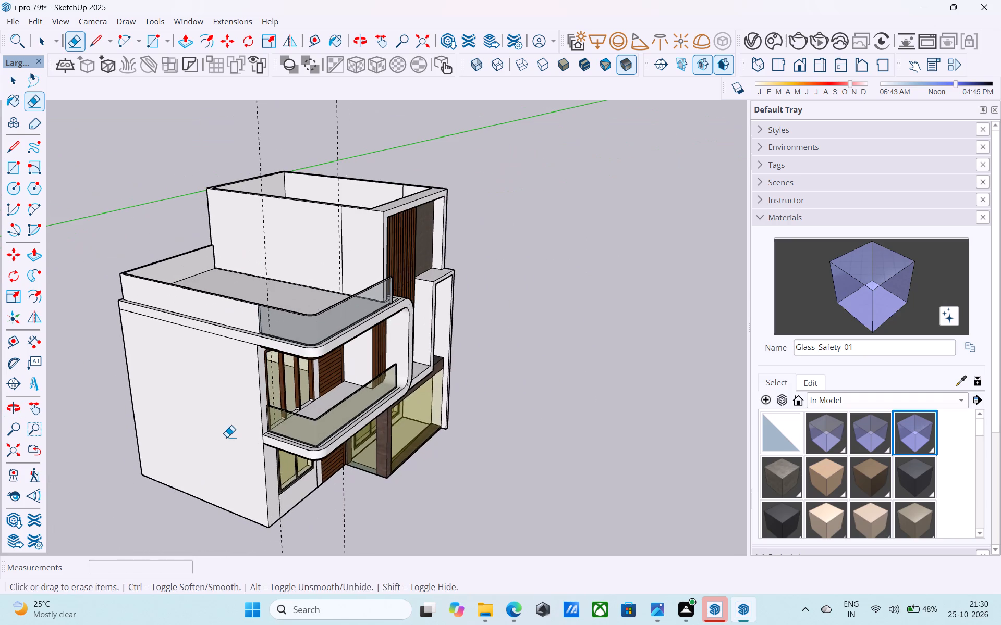
pyautogui.keyDown('shift'); pyautogui.moveTo(227, 437); pyautogui.dragTo(327, 381, button='middle'); pyautogui.keyUp('shift')
pyautogui.keyDown('shift'); pyautogui.moveTo(322, 371); pyautogui.dragTo(341, 414, button='middle'); pyautogui.keyUp('shift')
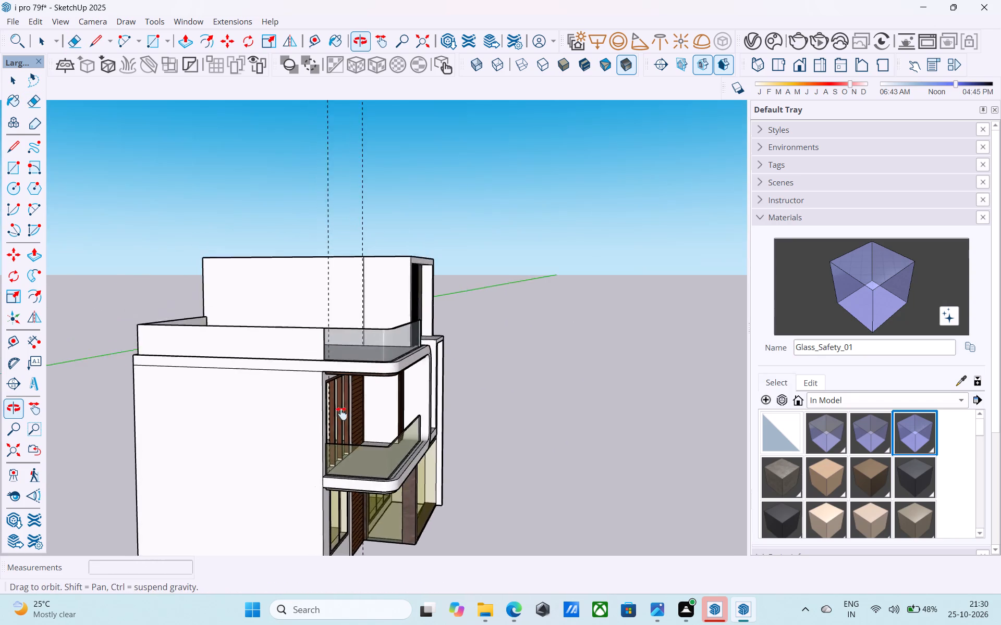
pyautogui.keyDown('shift'); pyautogui.moveTo(341, 414); pyautogui.dragTo(364, 481, button='middle'); pyautogui.keyUp('shift')
pyautogui.press('l')
pyautogui.scroll(13, 318, 390)
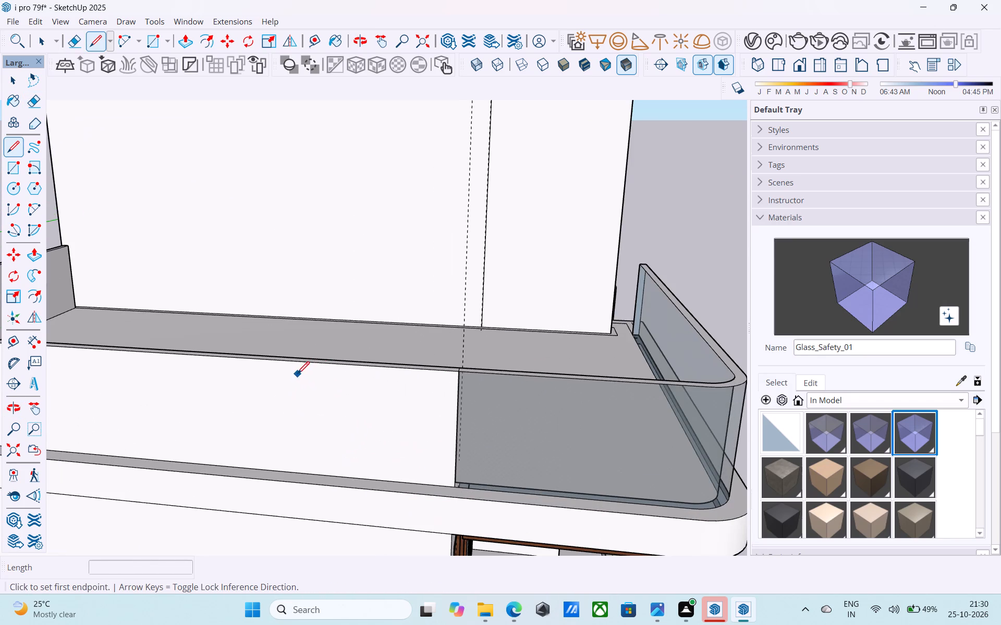
pyautogui.click(461, 375)
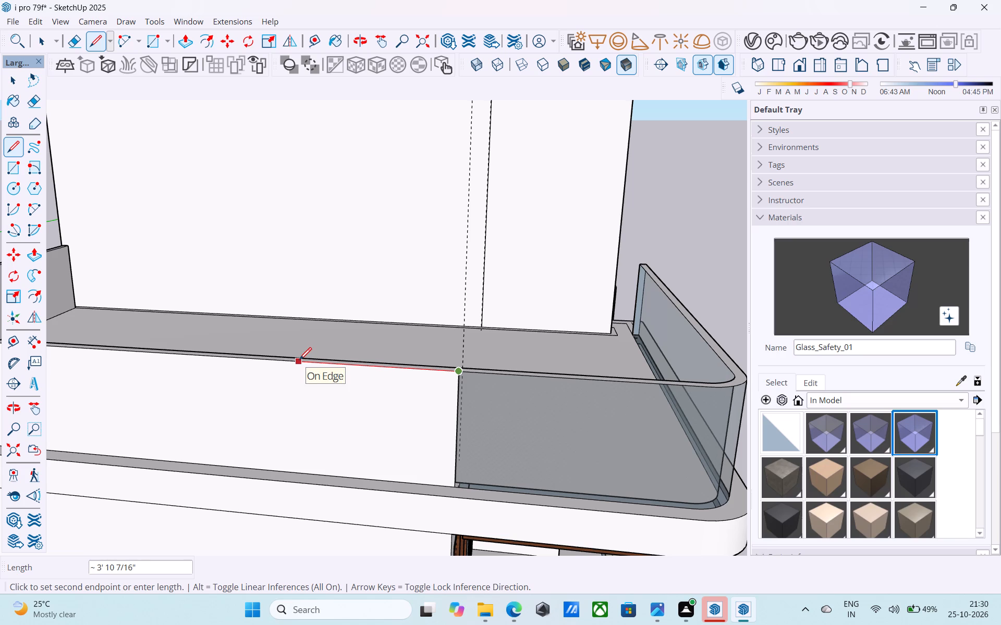
pyautogui.press('3')
pyautogui.press("'")
pyautogui.press('Return')
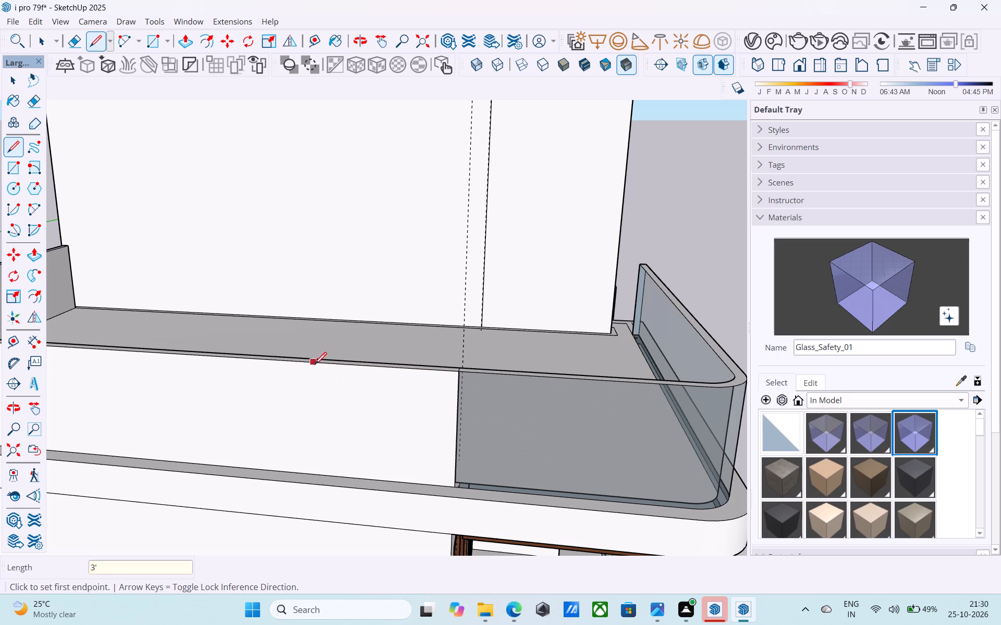
pyautogui.click(461, 374)
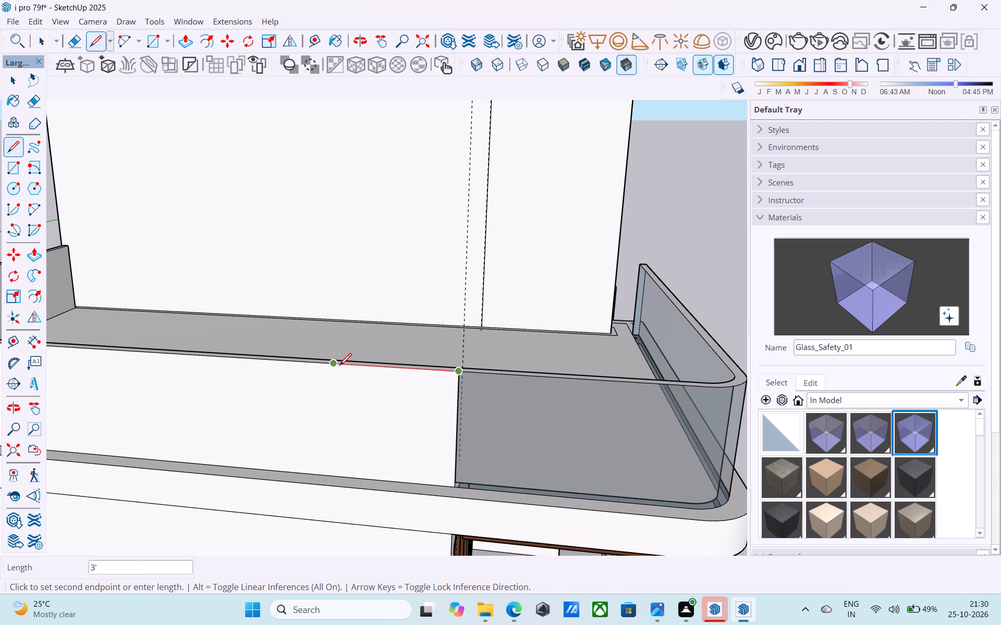
pyautogui.click(335, 367)
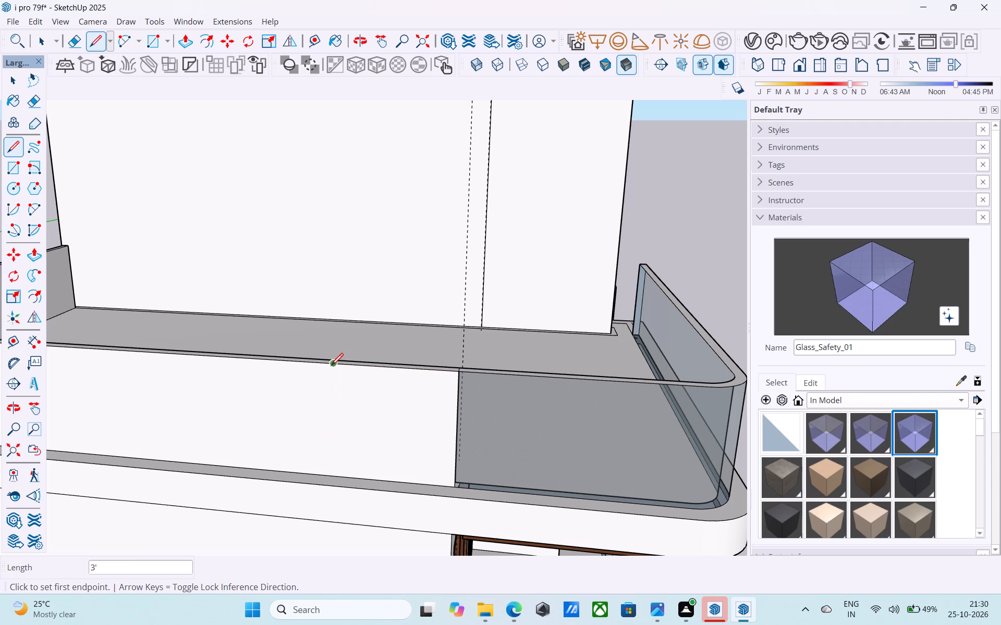
# From the 3' mark, draw dividing lines down the parapet face, across the 6" ledge and down the roof slab edge.
pyautogui.click(331, 367)
pyautogui.click(340, 471)
pyautogui.click(337, 479)
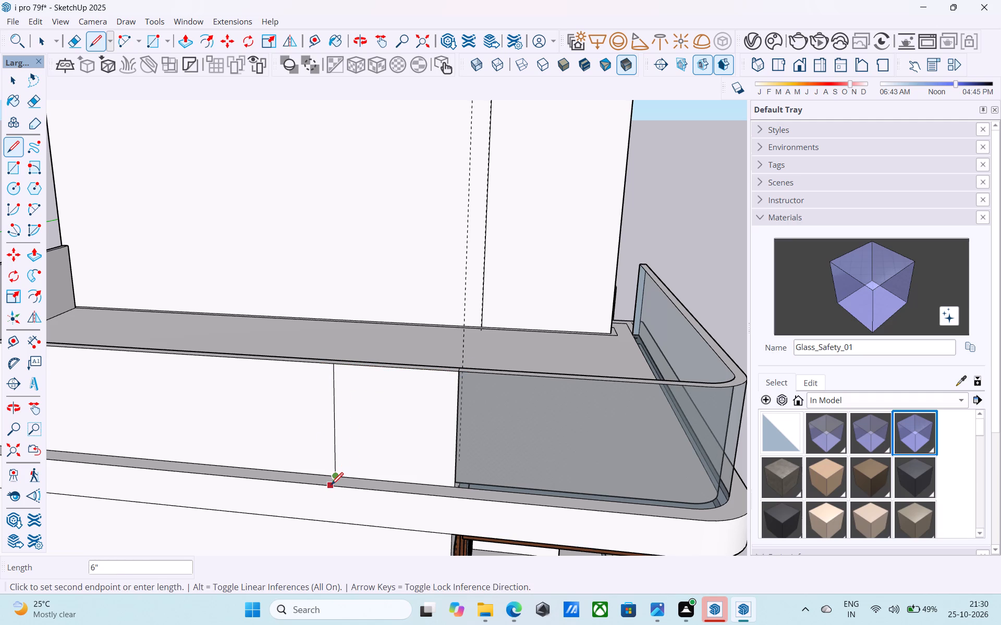
pyautogui.click(331, 486)
pyautogui.click(329, 489)
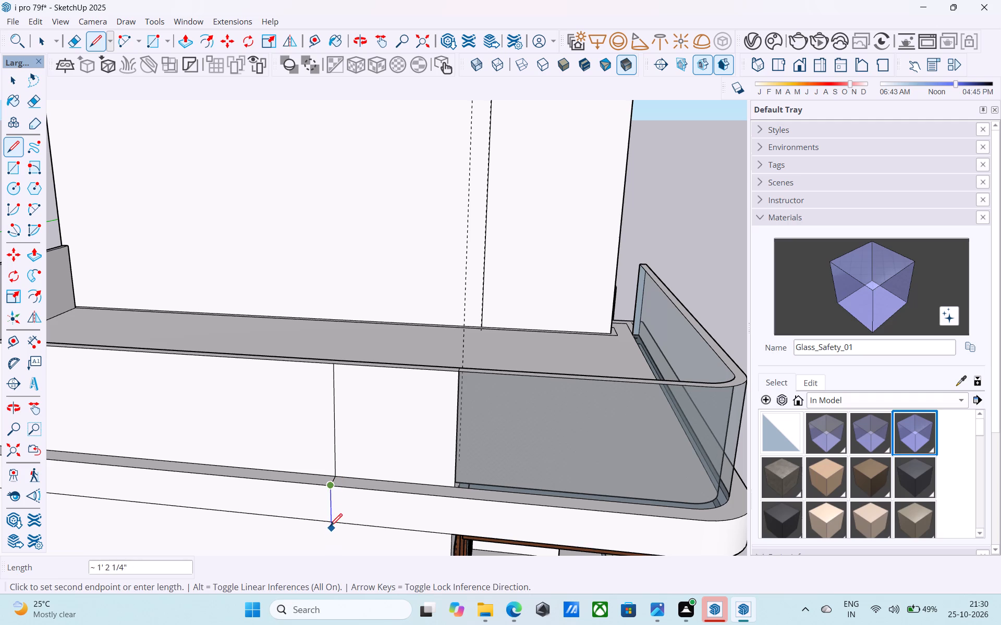
pyautogui.click(330, 526)
# Continue the dividing line 21' 6" down the side wall from the slab's underside line to the wall base.
pyautogui.scroll(-5, 321, 505)
pyautogui.moveTo(320, 505); pyautogui.dragTo(313, 305, button='middle')
pyautogui.scroll(3, 309, 289)
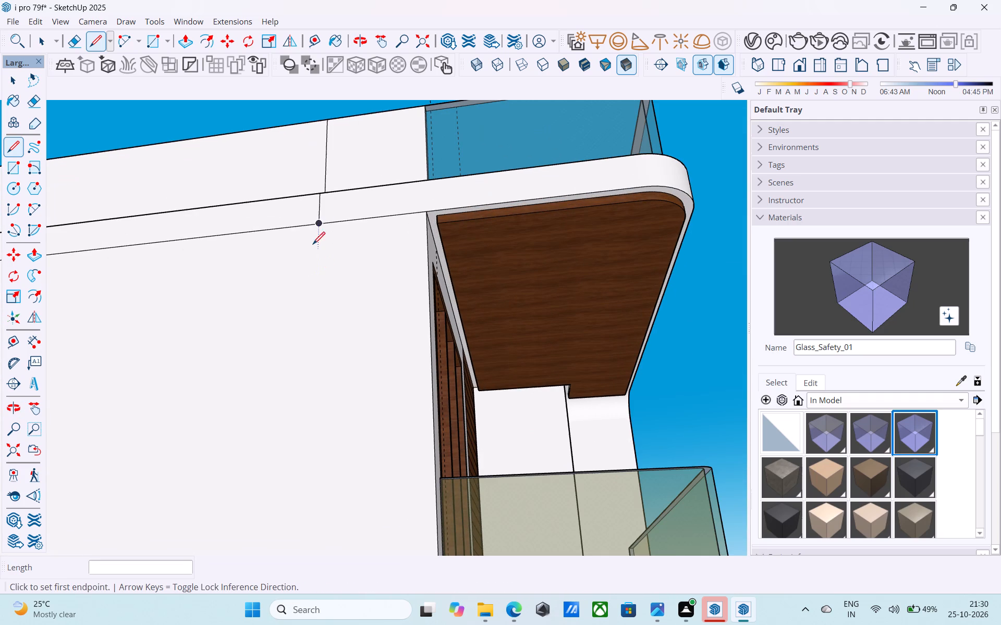
pyautogui.click(319, 225)
pyautogui.scroll(-18, 320, 261)
pyautogui.moveTo(308, 361); pyautogui.dragTo(308, 366, button='middle')
pyautogui.moveTo(308, 371); pyautogui.dragTo(310, 386, button='middle')
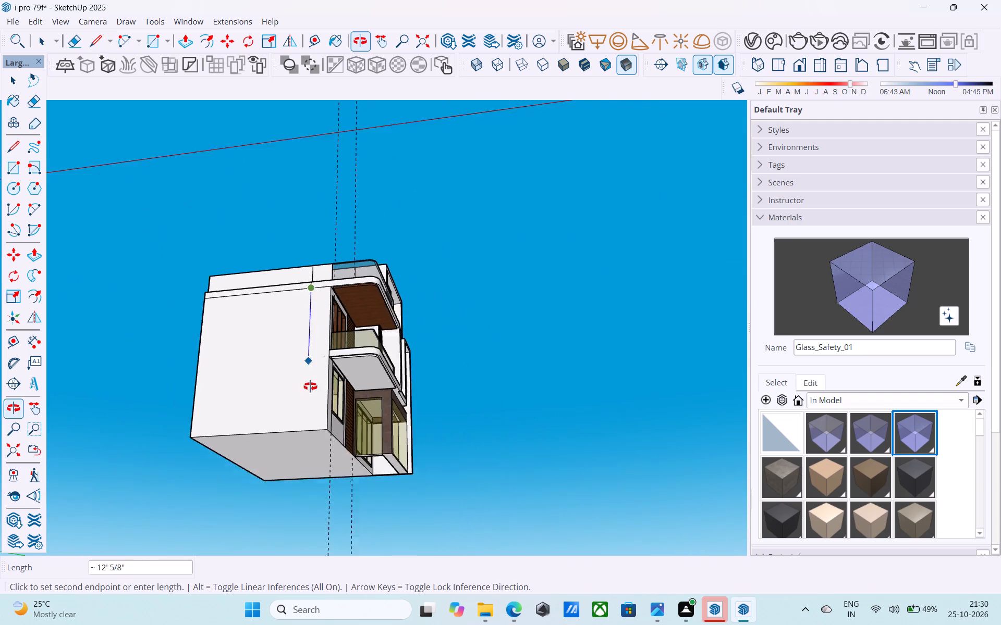
pyautogui.moveTo(310, 386); pyautogui.dragTo(321, 463, button='middle')
pyautogui.scroll(9, 321, 463)
pyautogui.click(303, 460)
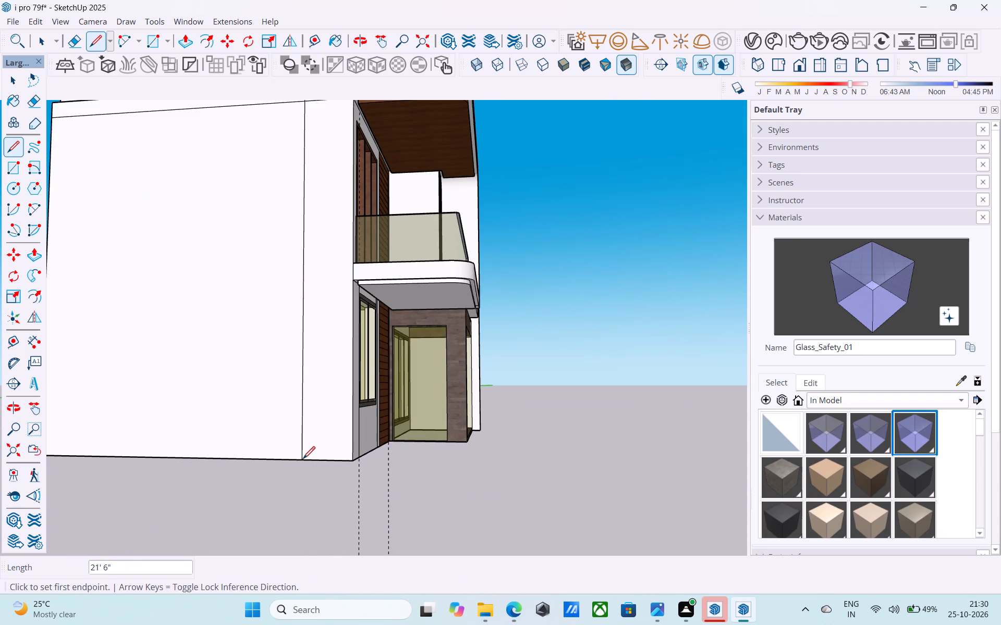
pyautogui.press('space')
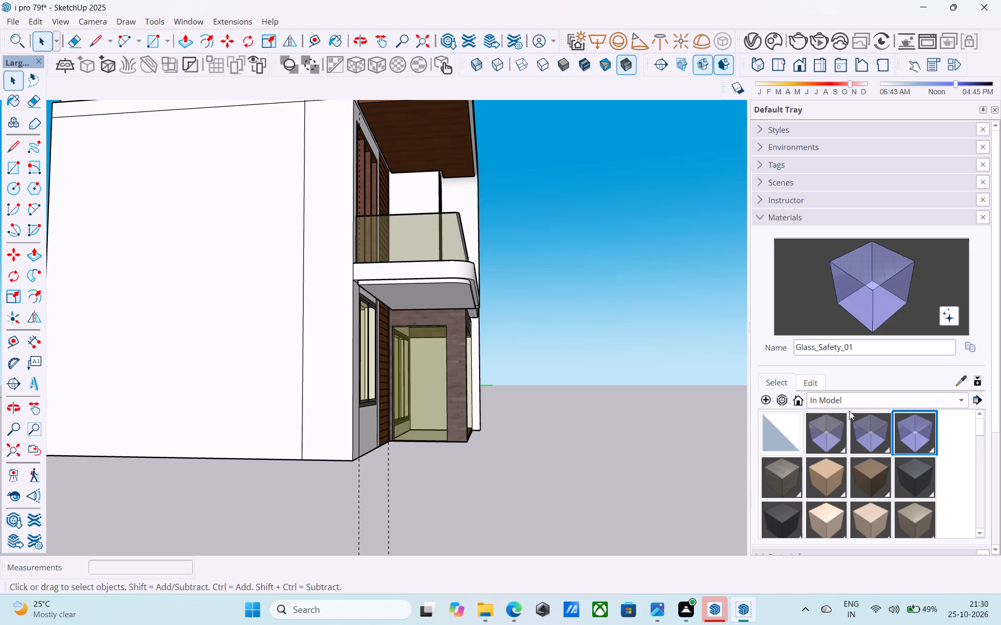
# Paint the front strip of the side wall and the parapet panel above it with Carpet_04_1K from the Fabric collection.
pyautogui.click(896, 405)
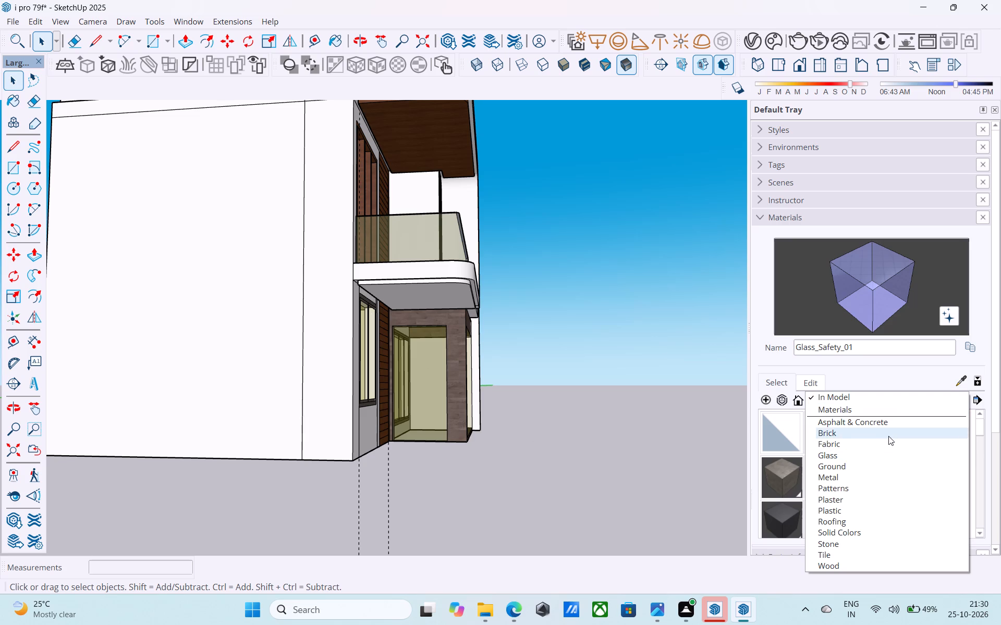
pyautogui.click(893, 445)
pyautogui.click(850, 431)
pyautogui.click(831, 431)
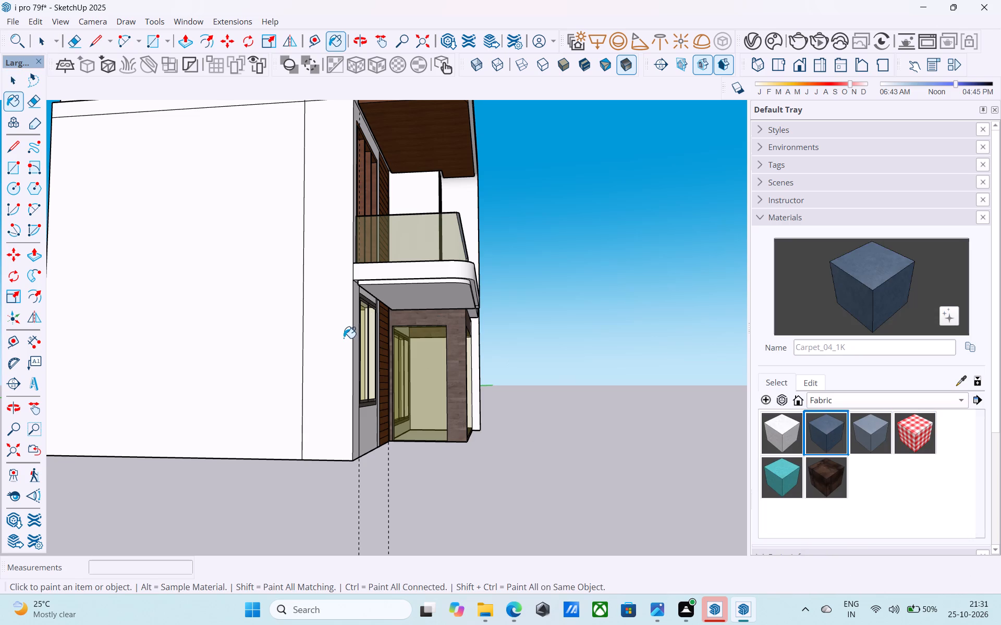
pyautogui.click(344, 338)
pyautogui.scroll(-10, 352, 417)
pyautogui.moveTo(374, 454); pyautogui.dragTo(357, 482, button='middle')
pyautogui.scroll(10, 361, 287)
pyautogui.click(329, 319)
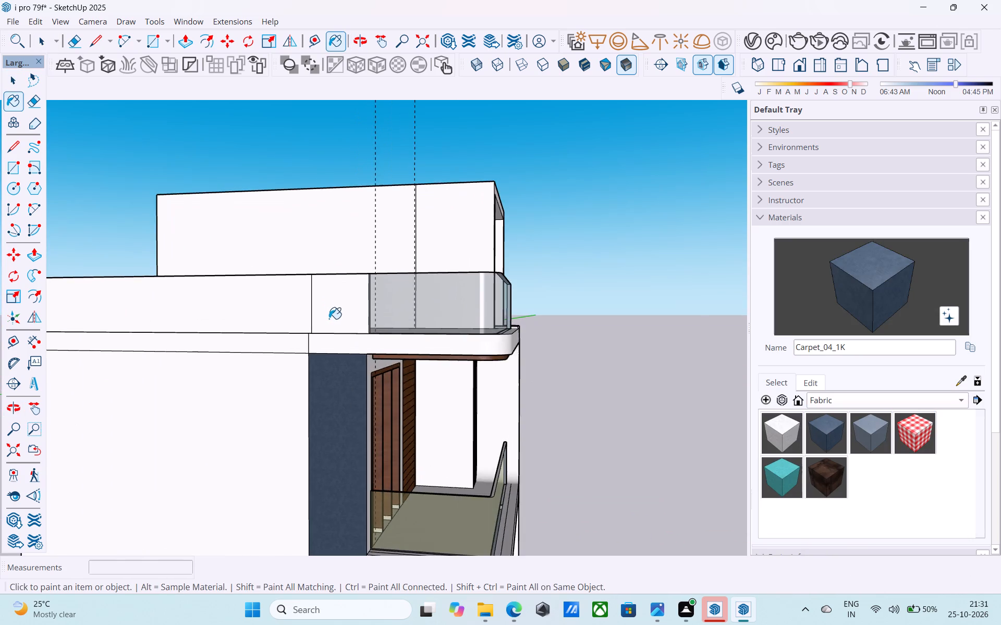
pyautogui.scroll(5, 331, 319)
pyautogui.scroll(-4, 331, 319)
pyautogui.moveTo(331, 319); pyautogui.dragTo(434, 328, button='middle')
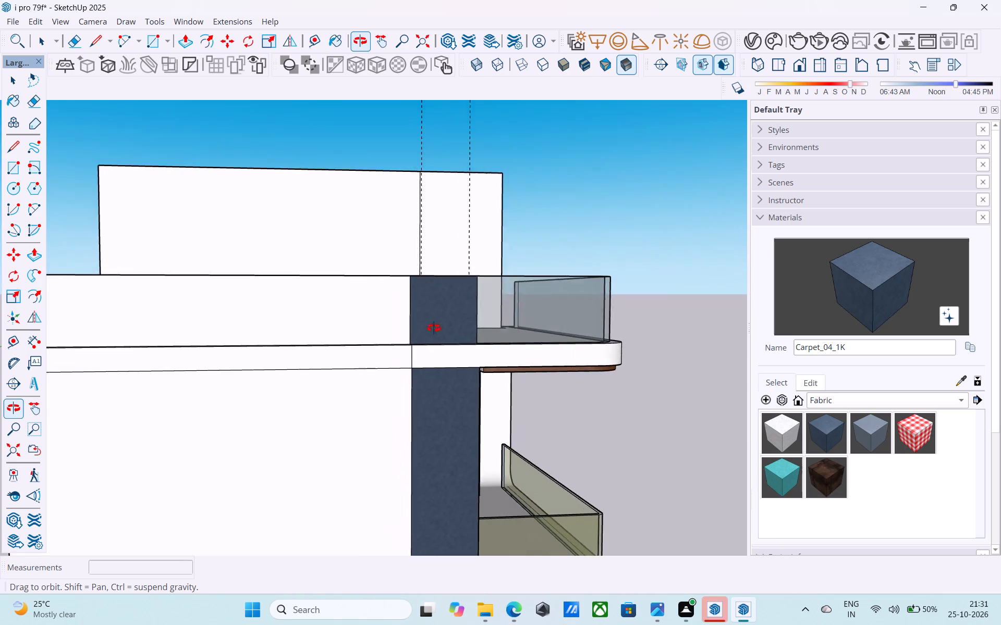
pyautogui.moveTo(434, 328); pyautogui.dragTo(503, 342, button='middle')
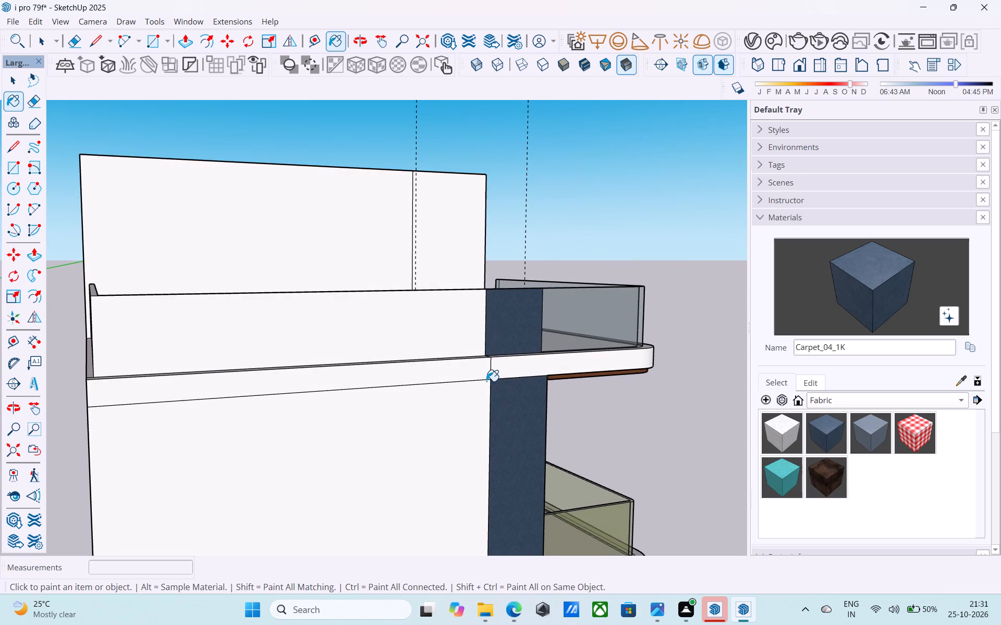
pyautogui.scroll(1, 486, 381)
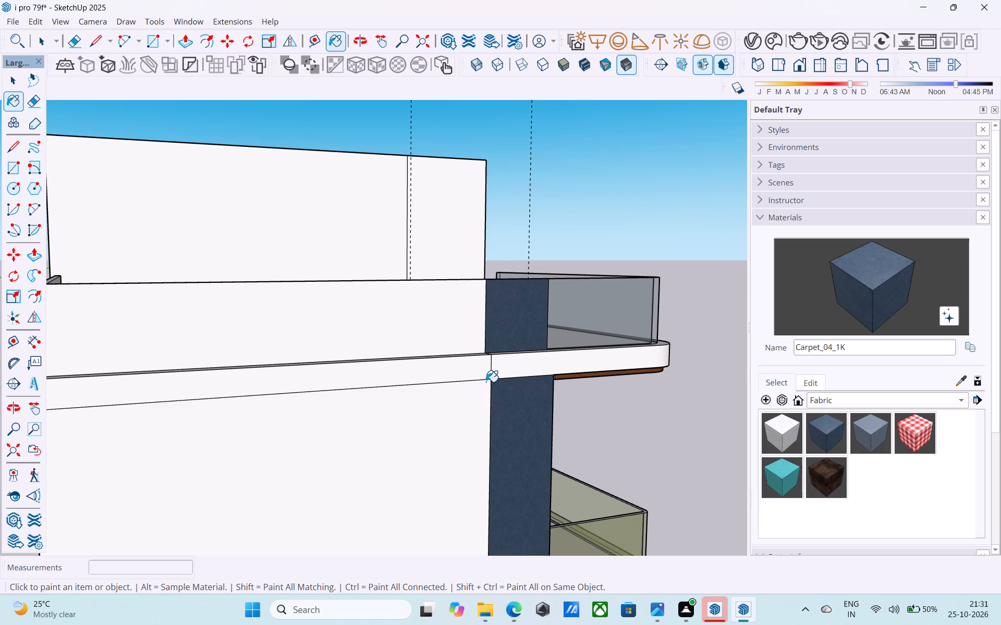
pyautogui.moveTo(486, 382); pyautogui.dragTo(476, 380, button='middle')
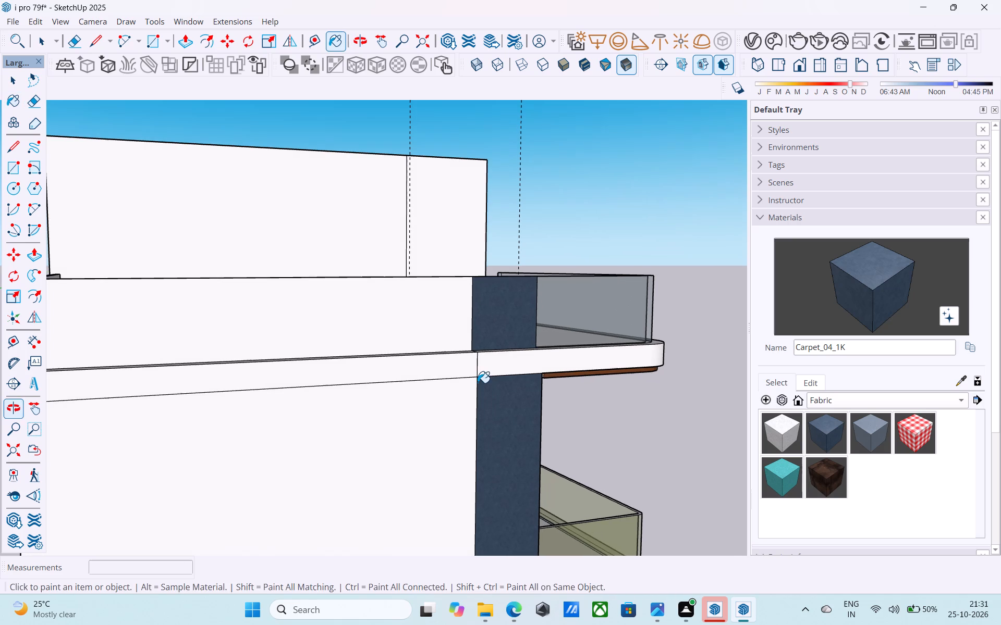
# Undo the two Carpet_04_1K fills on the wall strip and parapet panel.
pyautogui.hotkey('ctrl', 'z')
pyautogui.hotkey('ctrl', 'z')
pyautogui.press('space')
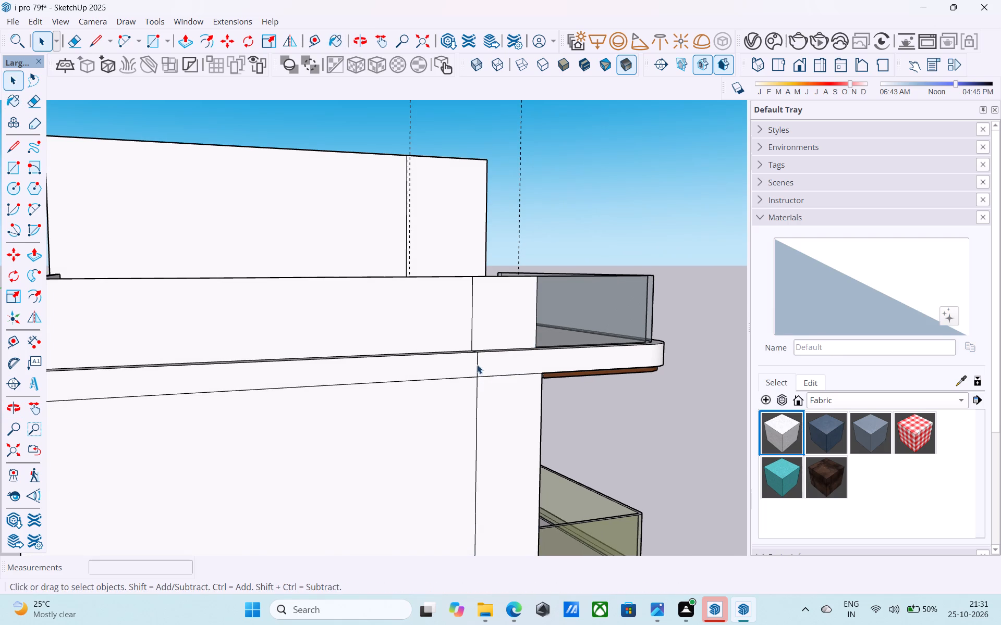
# Copy the vertical dividing line on the side wall farther toward the back to outline a second strip.
pyautogui.scroll(-5, 479, 372)
pyautogui.moveTo(469, 379); pyautogui.dragTo(401, 361, button='middle')
pyautogui.scroll(2, 405, 359)
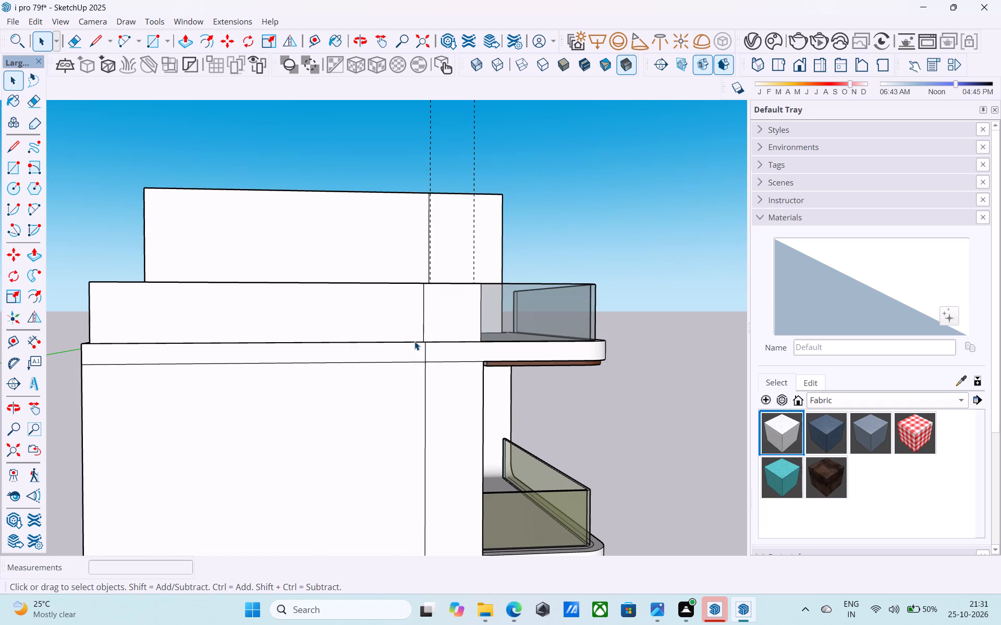
pyautogui.scroll(-5, 414, 341)
pyautogui.moveTo(354, 358); pyautogui.dragTo(374, 344, button='middle')
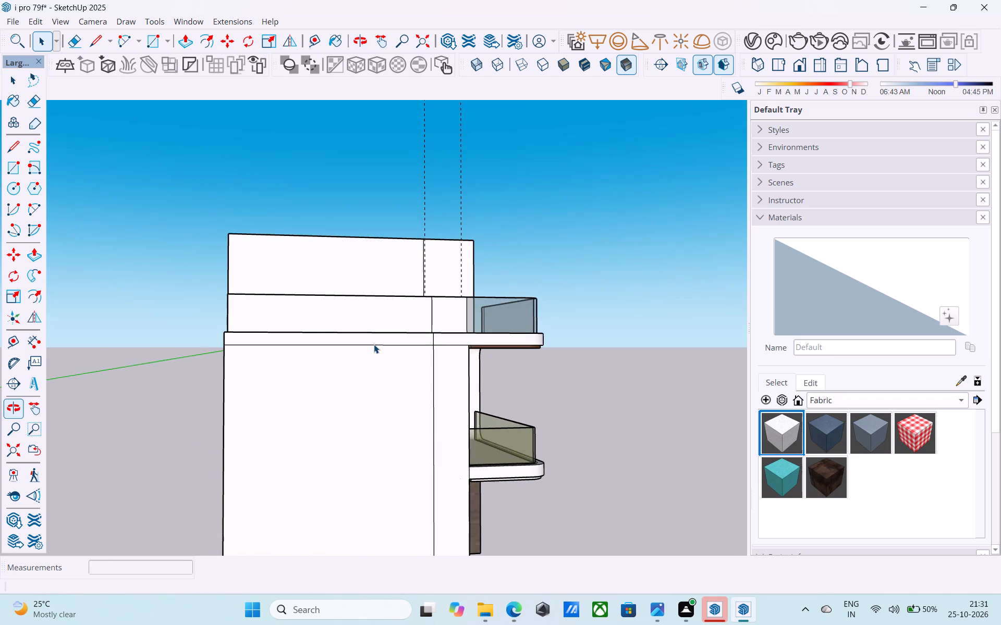
pyautogui.moveTo(374, 344); pyautogui.dragTo(367, 339, button='middle')
pyautogui.click(428, 393)
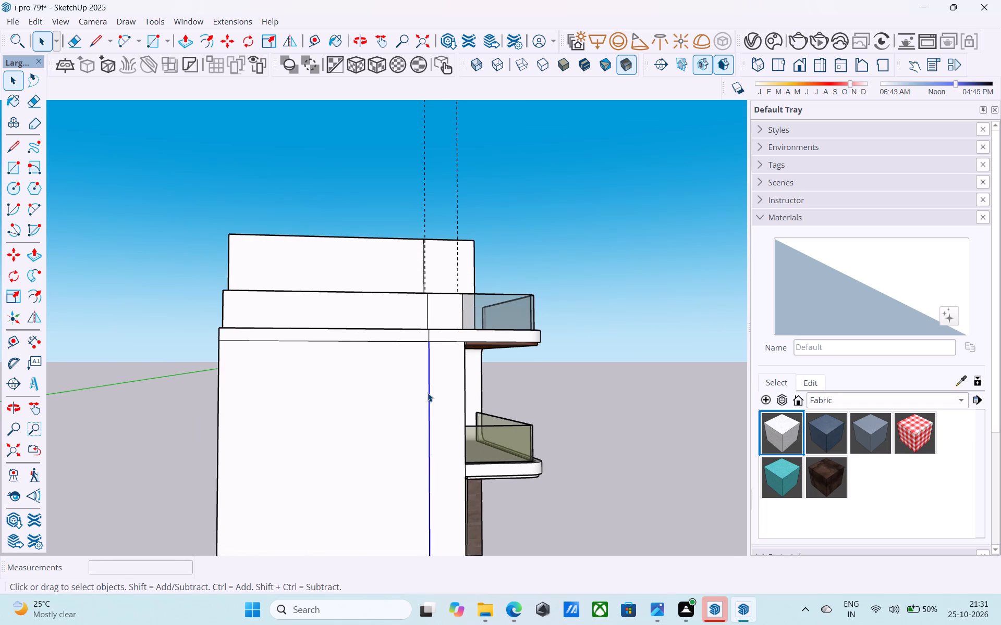
pyautogui.press('m')
pyautogui.scroll(3, 430, 345)
pyautogui.click(431, 344)
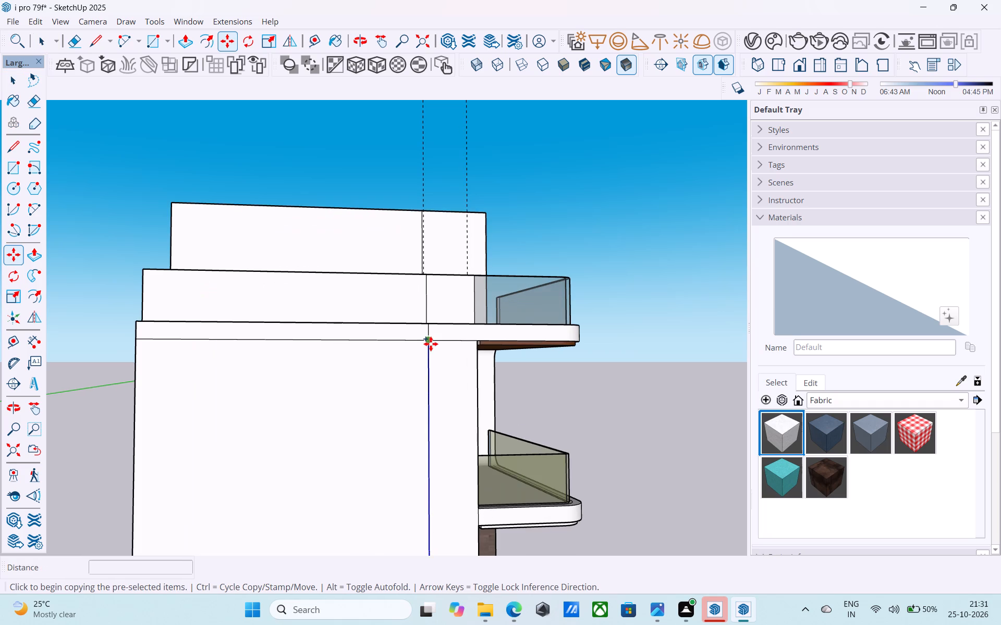
pyautogui.click(373, 339)
# Extend the copied line upward 1' over the slab edge, 6" across the ledge and 3' up the parapet face.
pyautogui.press('l')
pyautogui.moveTo(384, 334); pyautogui.dragTo(370, 382, button='middle')
pyautogui.scroll(7, 370, 383)
pyautogui.click(363, 380)
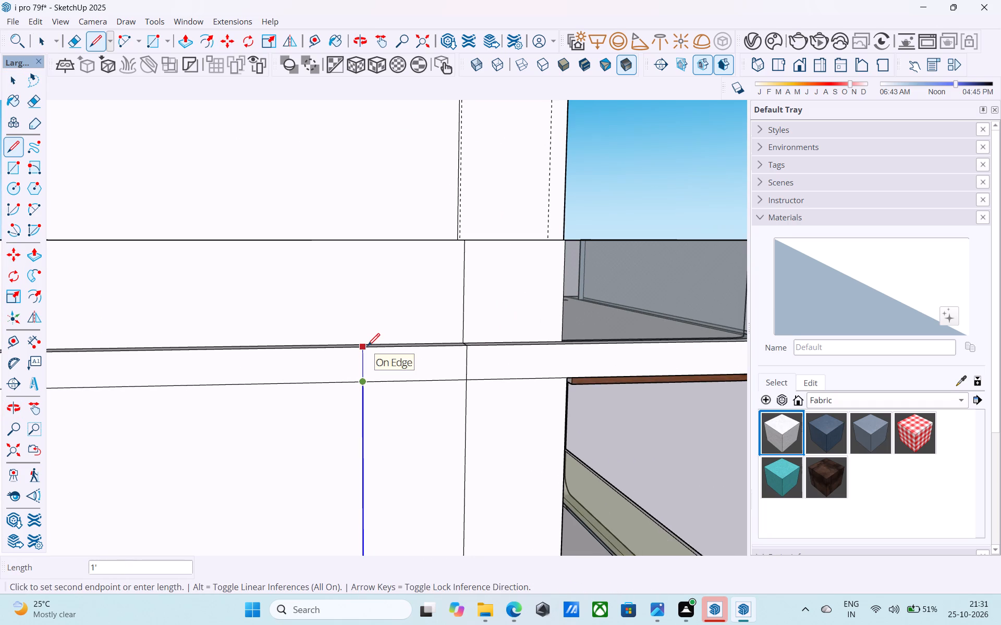
pyautogui.click(368, 347)
pyautogui.moveTo(368, 347); pyautogui.dragTo(373, 402, button='middle')
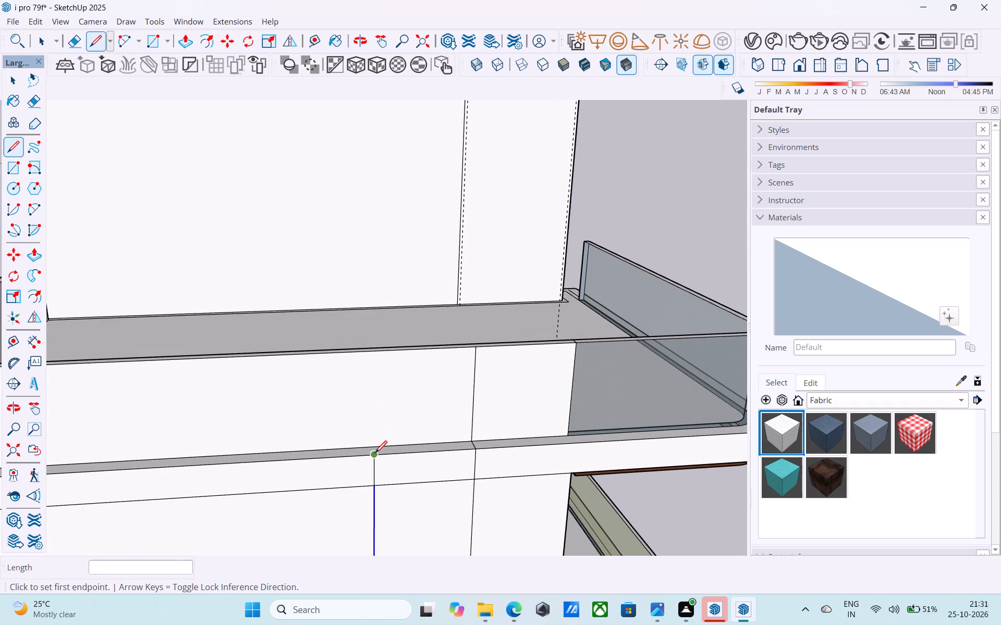
pyautogui.click(375, 454)
pyautogui.scroll(7, 370, 447)
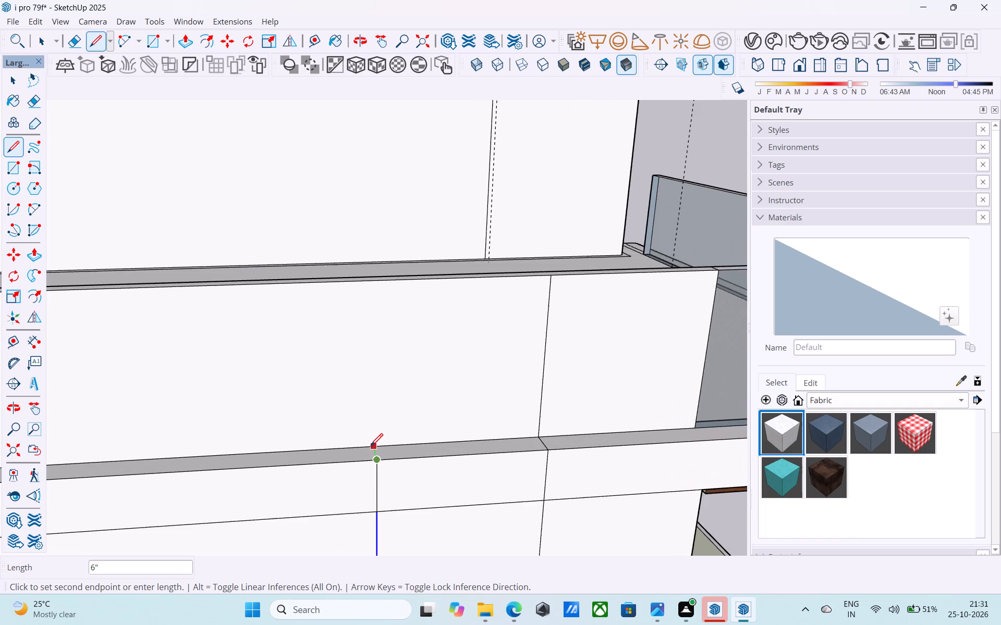
pyautogui.click(371, 447)
pyautogui.click(373, 447)
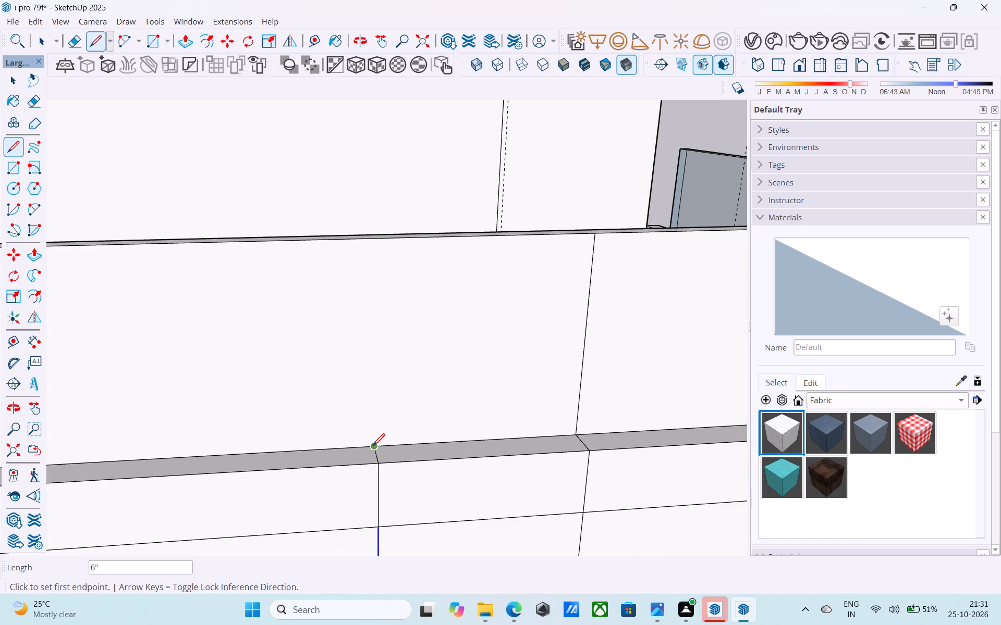
pyautogui.click(374, 238)
pyautogui.press('space')
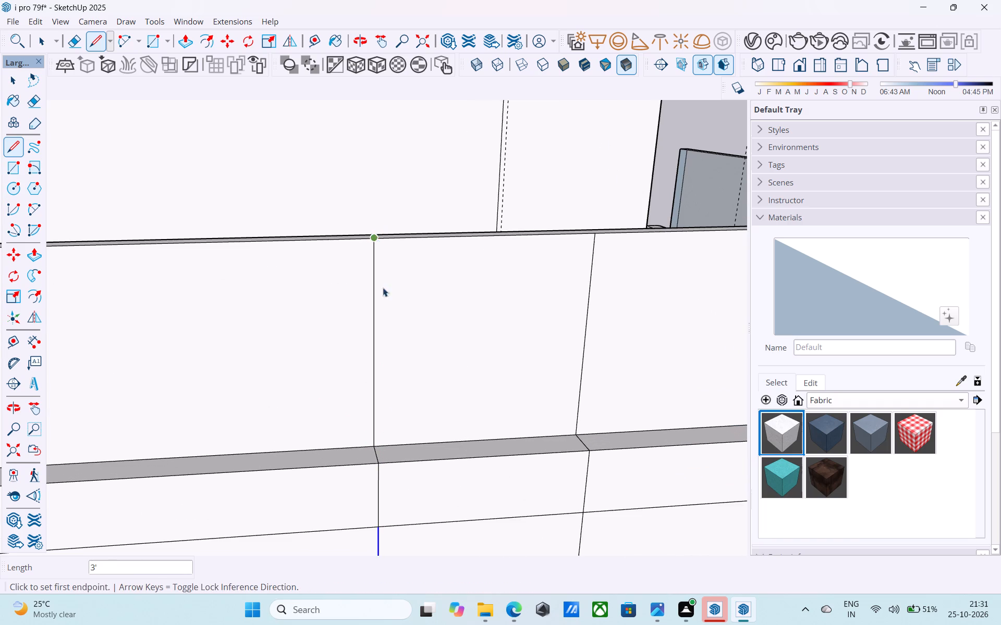
# Erase the first dividing line on the parapet face, the one nearer the glass railing.
pyautogui.scroll(-8, 421, 346)
pyautogui.moveTo(436, 392); pyautogui.dragTo(336, 334, button='middle')
pyautogui.scroll(-8, 345, 340)
pyautogui.moveTo(365, 364); pyautogui.dragTo(376, 359, button='middle')
pyautogui.scroll(3, 341, 307)
pyautogui.press('e')
pyautogui.moveTo(341, 306); pyautogui.dragTo(333, 301)
pyautogui.scroll(-6, 375, 328)
pyautogui.press('space')
# Paint the parapet panel and the slab edge, ledge and wall strip between the two dividing lines with Carpet_04_1K.
pyautogui.click(816, 431)
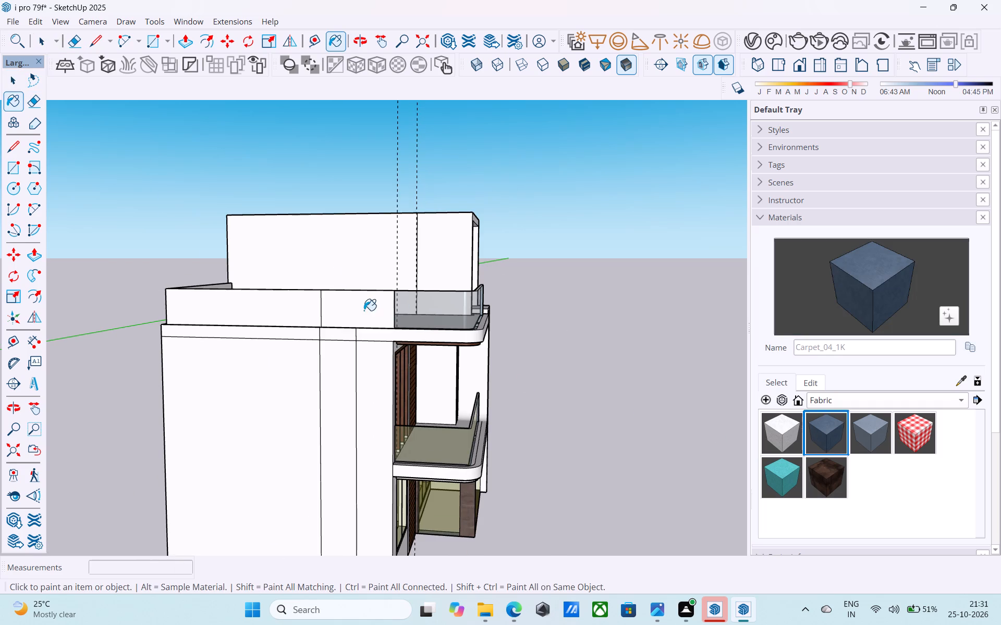
pyautogui.click(363, 310)
pyautogui.scroll(8, 344, 336)
pyautogui.click(344, 337)
pyautogui.moveTo(344, 338); pyautogui.dragTo(322, 409, button='middle')
pyautogui.scroll(4, 322, 409)
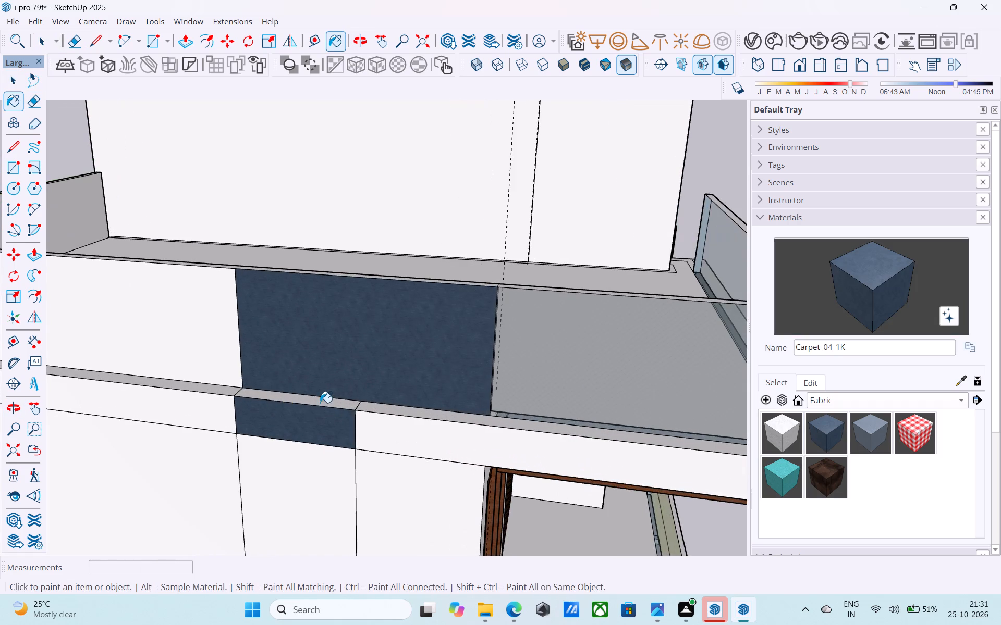
pyautogui.click(320, 403)
pyautogui.scroll(-5, 320, 403)
pyautogui.click(316, 448)
# Examine the painted vertical strip and parapet panel from below and from above.
pyautogui.scroll(-7, 322, 415)
pyautogui.moveTo(327, 455); pyautogui.dragTo(335, 322, button='middle')
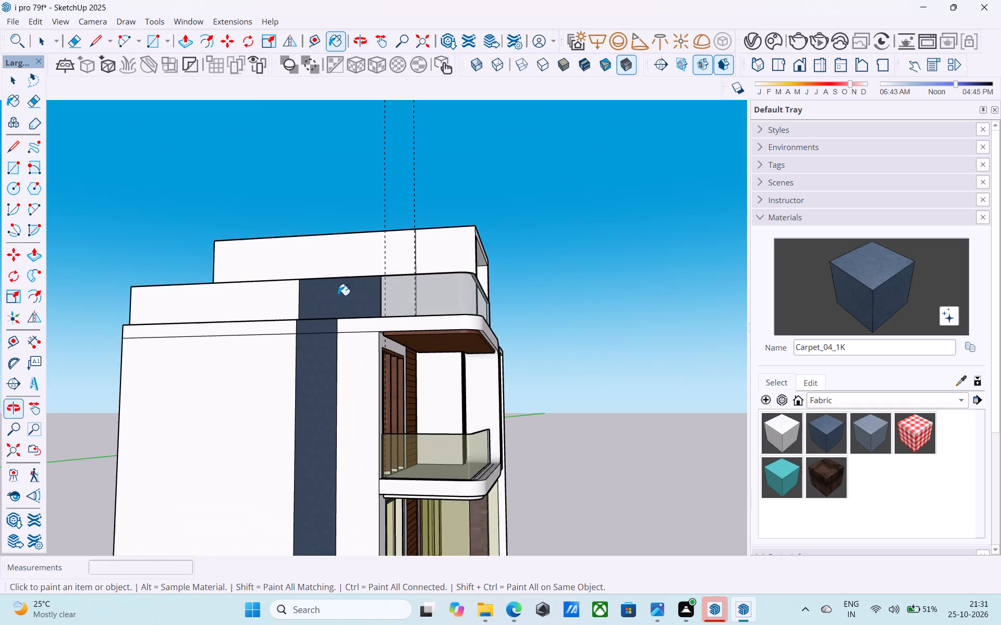
pyautogui.scroll(7, 343, 319)
pyautogui.moveTo(311, 359); pyautogui.dragTo(303, 239, button='middle')
pyautogui.scroll(5, 303, 239)
pyautogui.scroll(-13, 306, 238)
pyautogui.press('space')
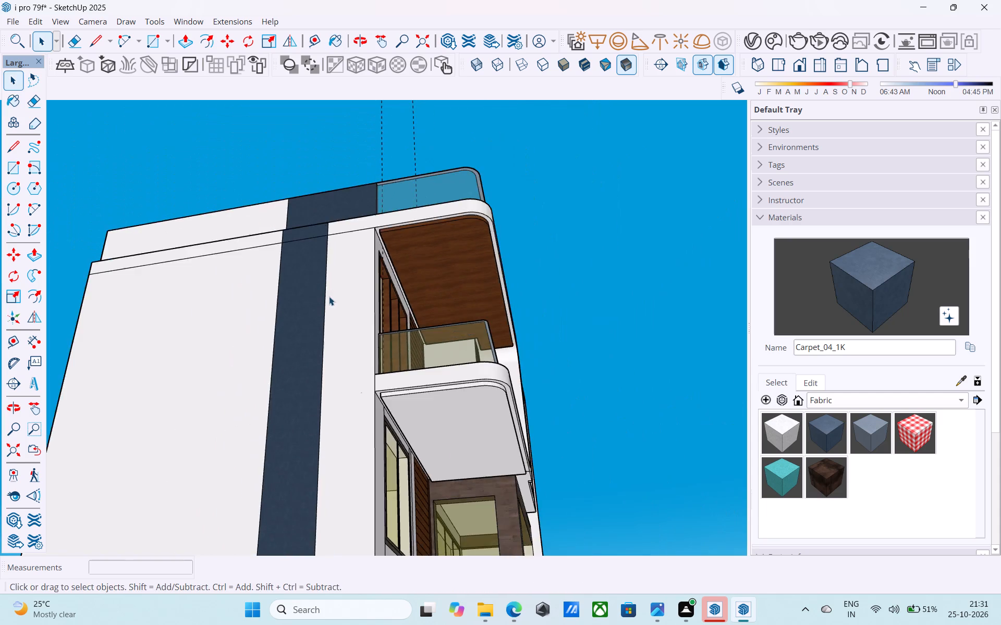
pyautogui.scroll(-3, 329, 296)
pyautogui.moveTo(321, 311); pyautogui.dragTo(229, 439, button='middle')
pyautogui.scroll(8, 256, 383)
pyautogui.moveTo(326, 322); pyautogui.dragTo(328, 327, button='middle')
pyautogui.moveTo(334, 338); pyautogui.dragTo(288, 504, button='middle')
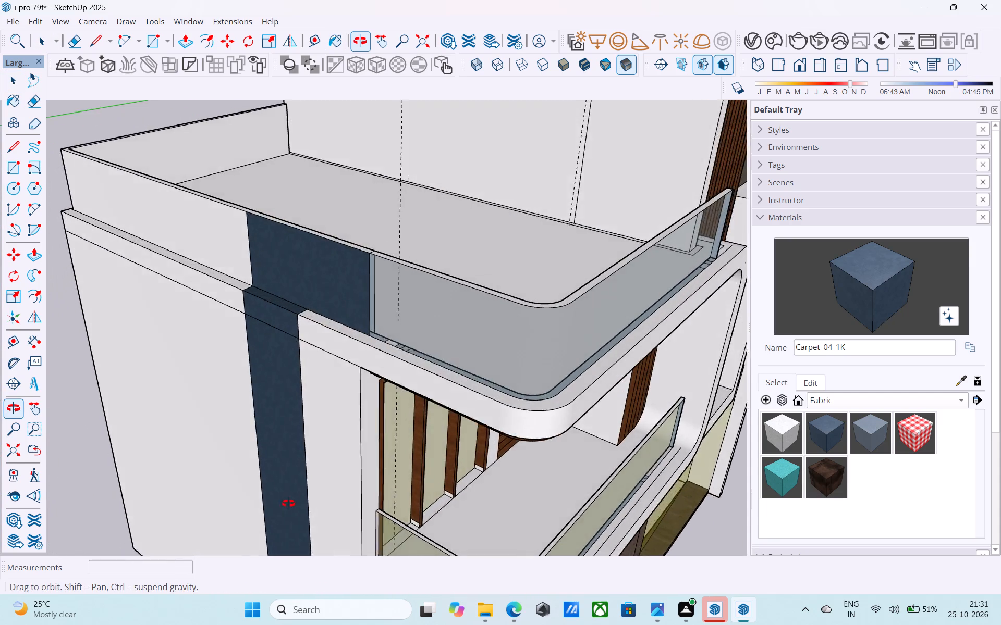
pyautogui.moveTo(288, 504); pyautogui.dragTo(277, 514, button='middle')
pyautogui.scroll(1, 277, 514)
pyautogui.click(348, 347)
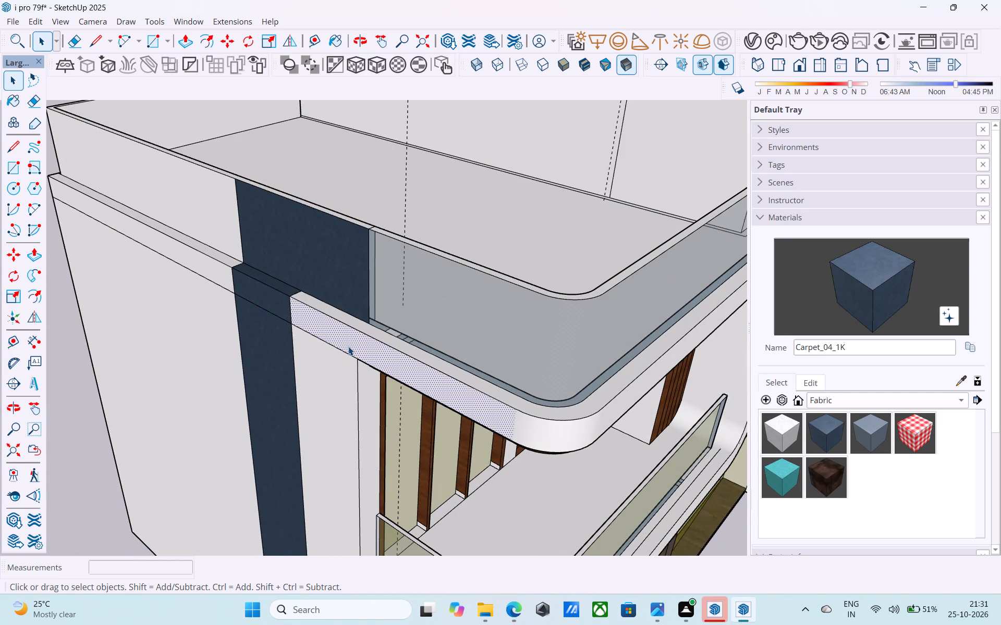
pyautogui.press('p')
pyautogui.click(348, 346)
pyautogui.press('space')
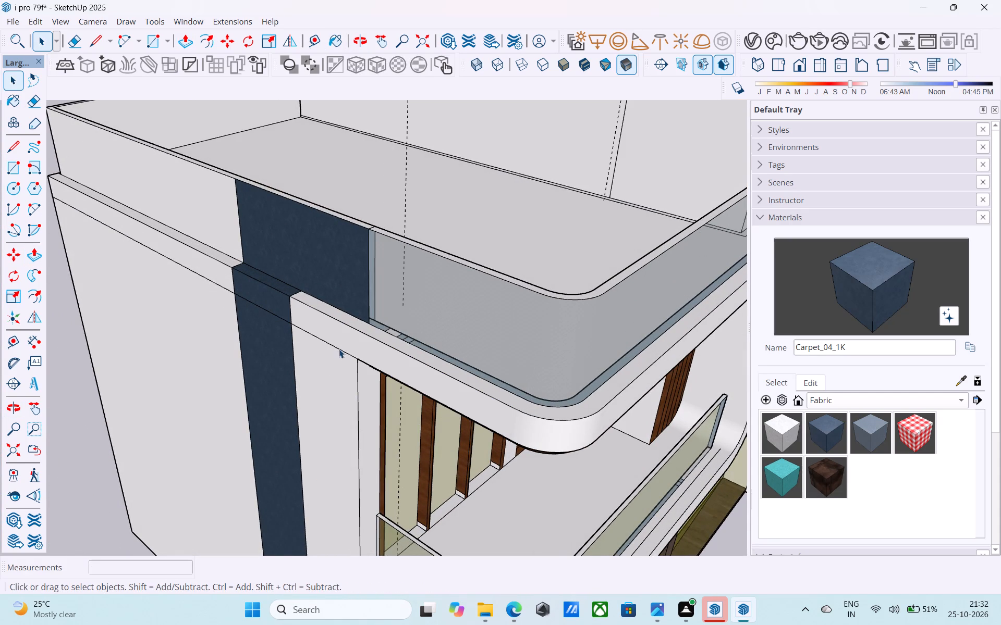
# Save the house model.
pyautogui.scroll(-4, 340, 353)
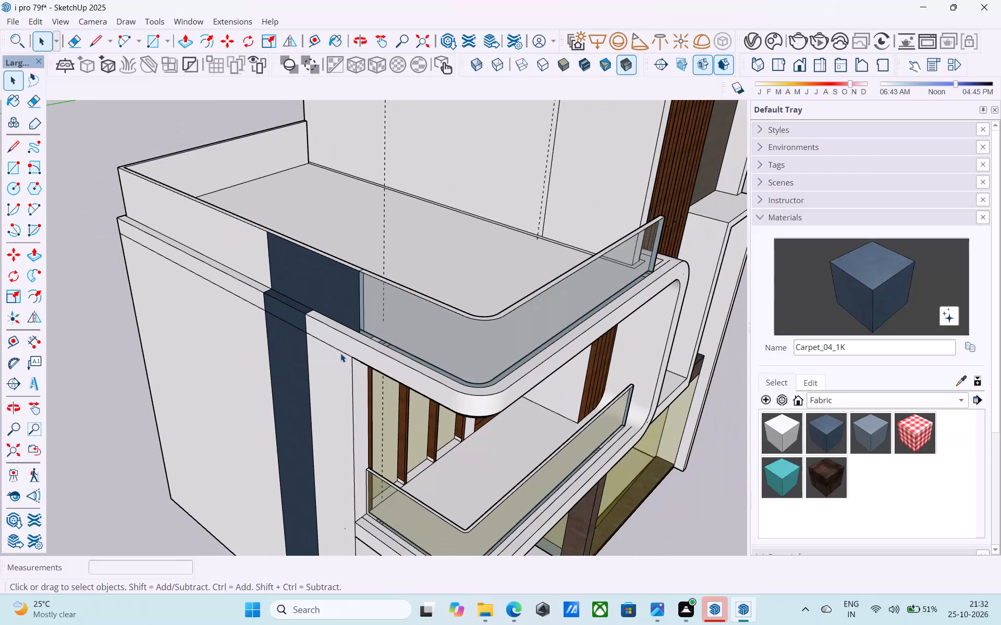
pyautogui.moveTo(340, 353); pyautogui.dragTo(334, 341, button='middle')
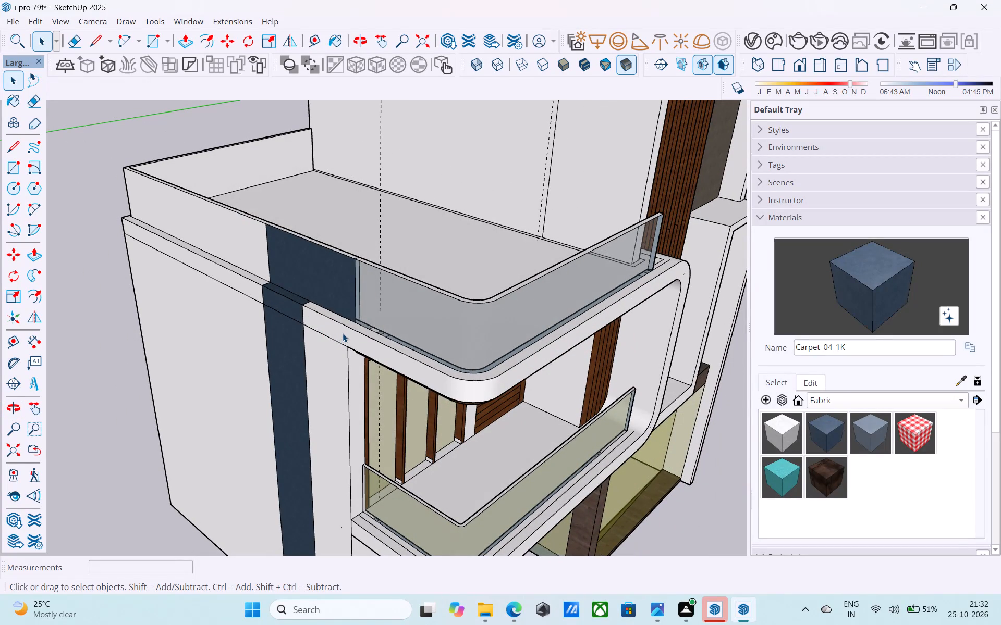
pyautogui.hotkey('ctrl', 's')
# Examine the whole house, including the roof terrace, painted side strip and front facade, from above, the front and the side.
pyautogui.scroll(-5, 343, 335)
pyautogui.moveTo(344, 342); pyautogui.dragTo(362, 450, button='middle')
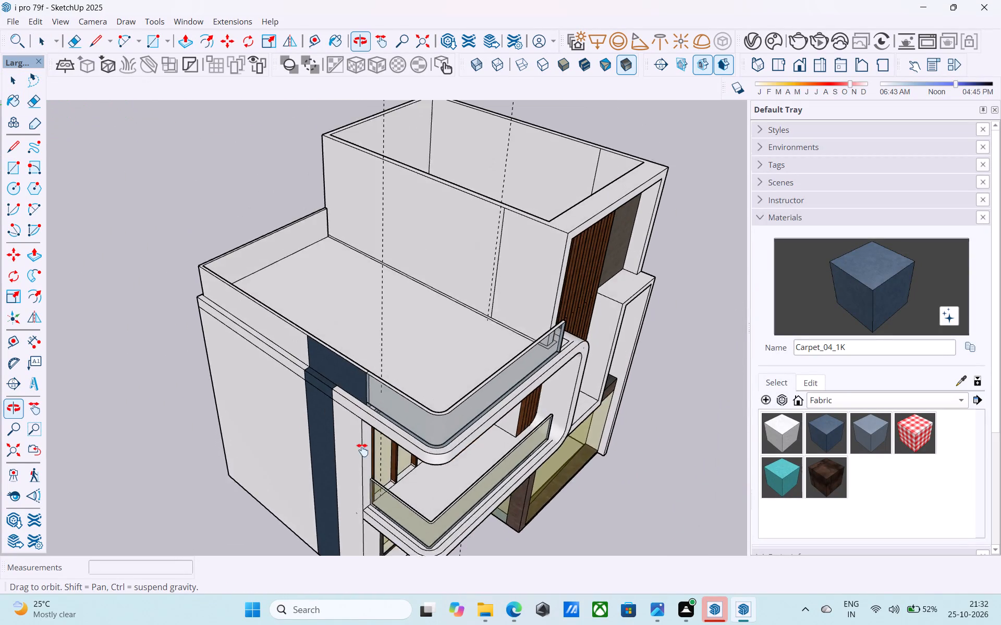
pyautogui.moveTo(362, 450); pyautogui.dragTo(345, 387, button='middle')
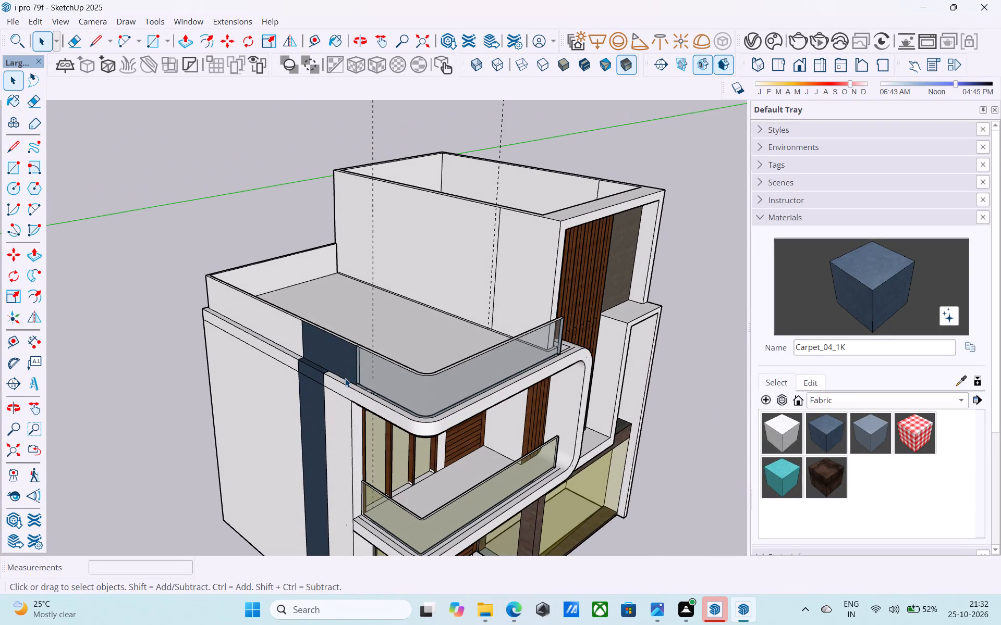
pyautogui.scroll(5, 345, 378)
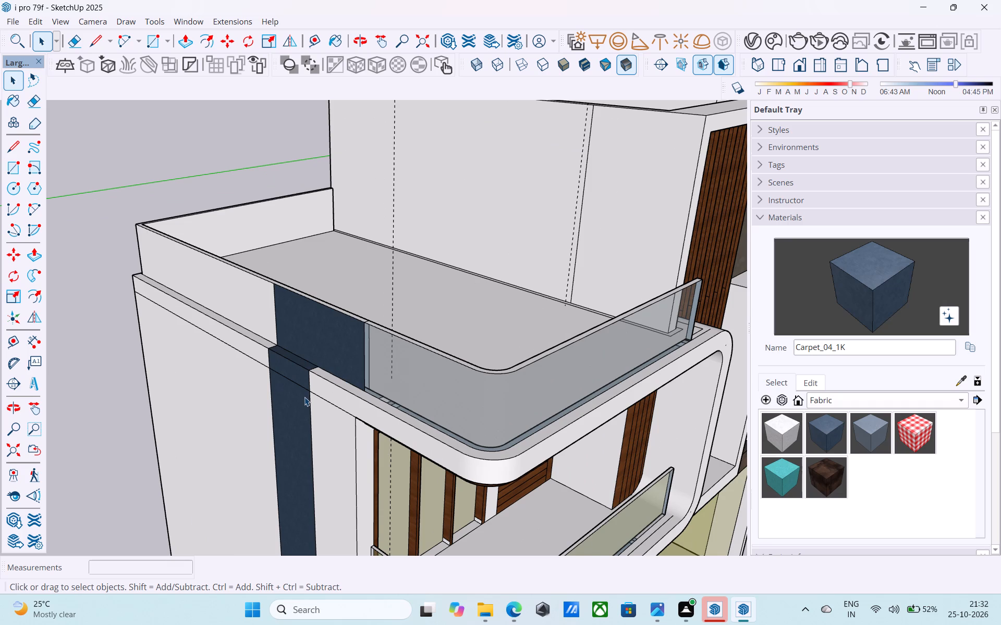
pyautogui.scroll(-1, 304, 397)
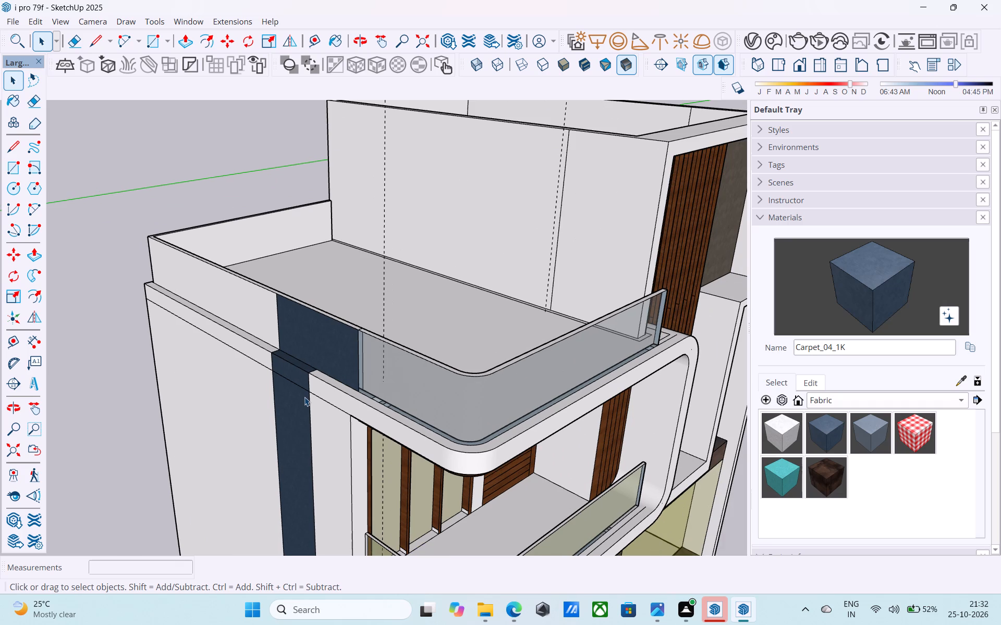
pyautogui.scroll(-5, 304, 397)
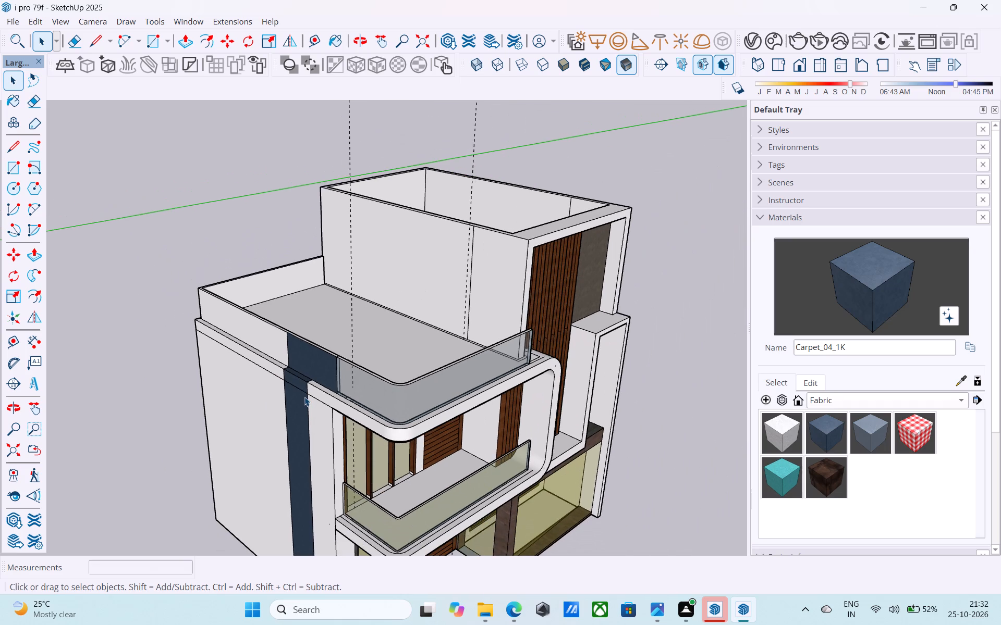
pyautogui.scroll(-5, 306, 397)
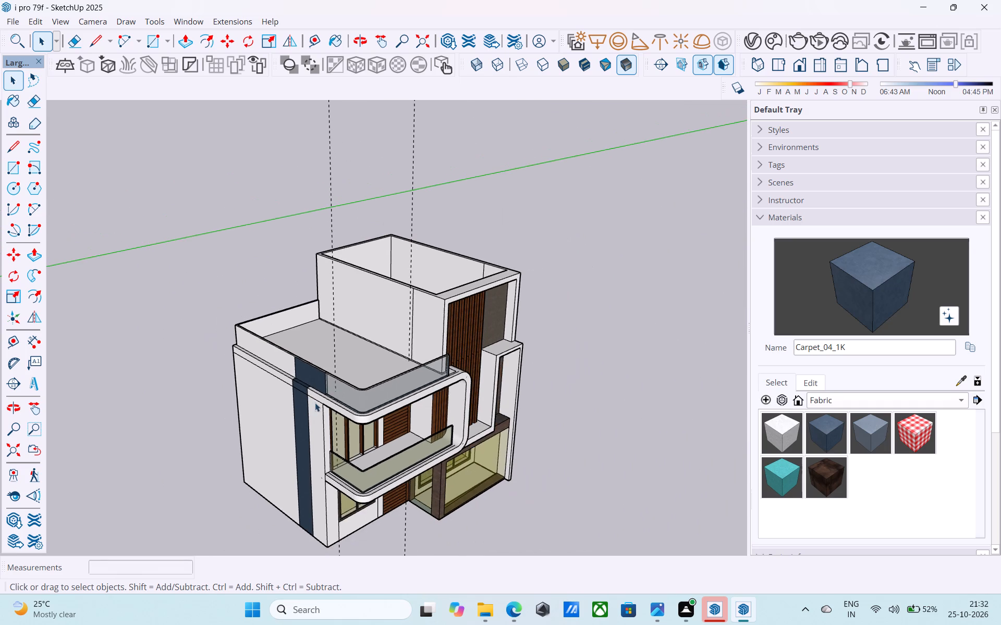
pyautogui.scroll(-6, 315, 403)
pyautogui.keyDown('shift'); pyautogui.moveTo(320, 421); pyautogui.dragTo(368, 327, button='middle'); pyautogui.keyUp('shift')
pyautogui.scroll(6, 372, 463)
pyautogui.keyDown('shift'); pyautogui.moveTo(375, 462); pyautogui.dragTo(368, 429, button='middle'); pyautogui.keyUp('shift')
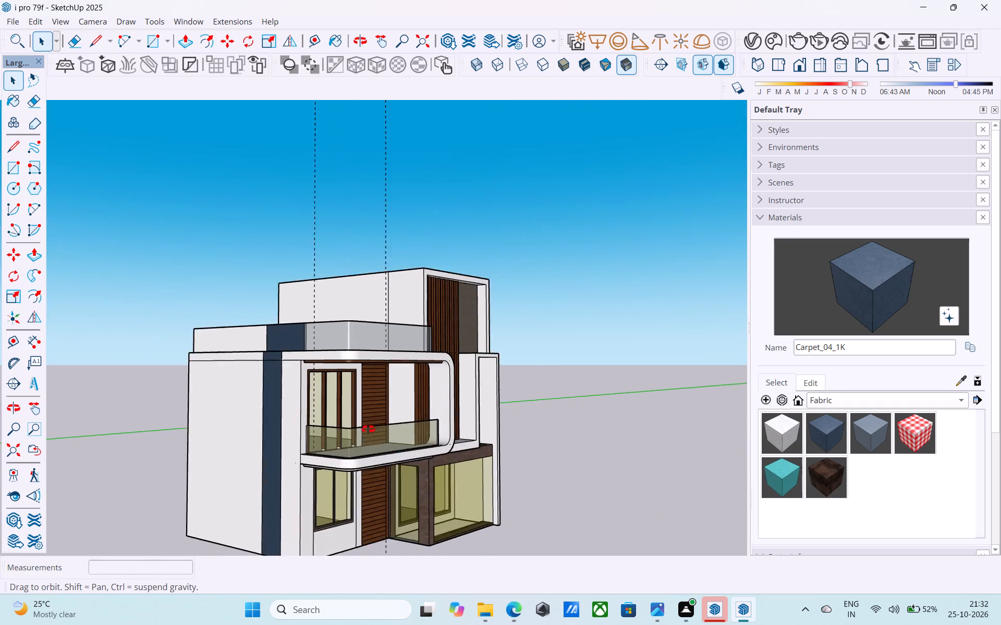
pyautogui.keyDown('shift'); pyautogui.moveTo(368, 429); pyautogui.dragTo(187, 409, button='middle'); pyautogui.keyUp('shift')
pyautogui.keyDown('shift'); pyautogui.moveTo(376, 419); pyautogui.dragTo(291, 462, button='middle'); pyautogui.keyUp('shift')
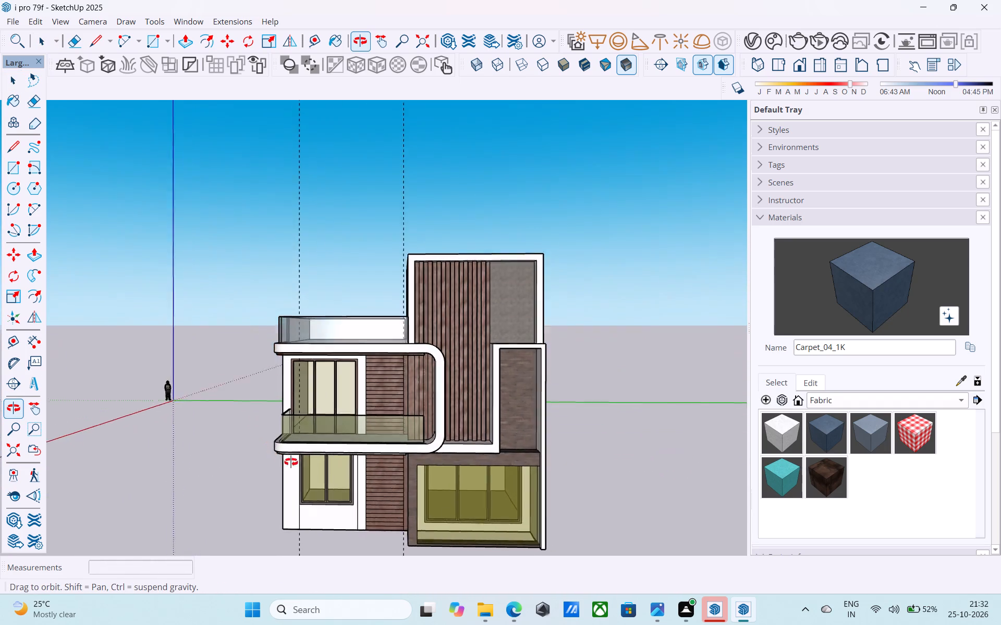
pyautogui.keyDown('shift'); pyautogui.moveTo(291, 462); pyautogui.dragTo(332, 474, button='middle'); pyautogui.keyUp('shift')
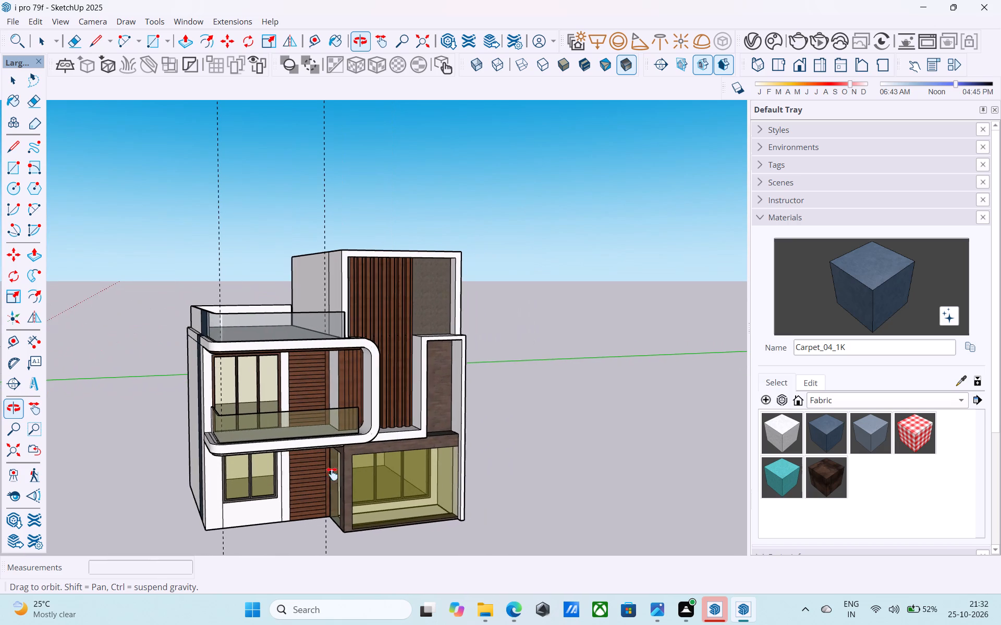
pyautogui.keyDown('shift'); pyautogui.moveTo(332, 474); pyautogui.dragTo(297, 477, button='middle'); pyautogui.keyUp('shift')
pyautogui.keyDown('shift'); pyautogui.moveTo(295, 477); pyautogui.dragTo(265, 469, button='middle'); pyautogui.keyUp('shift')
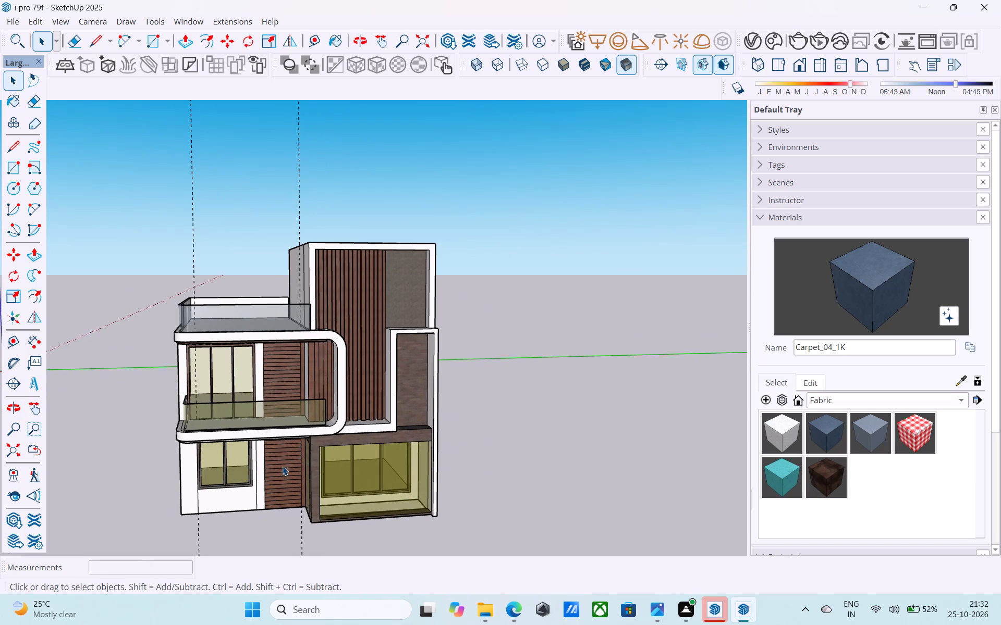
pyautogui.scroll(-5, 287, 460)
pyautogui.moveTo(287, 460); pyautogui.dragTo(341, 423, button='middle')
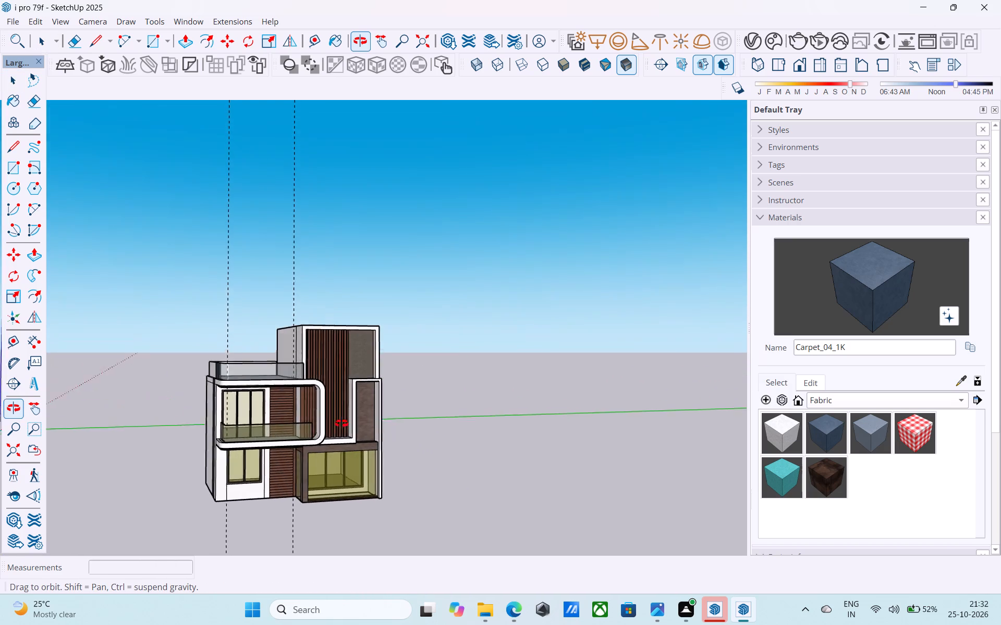
pyautogui.moveTo(341, 423); pyautogui.dragTo(366, 419, button='middle')
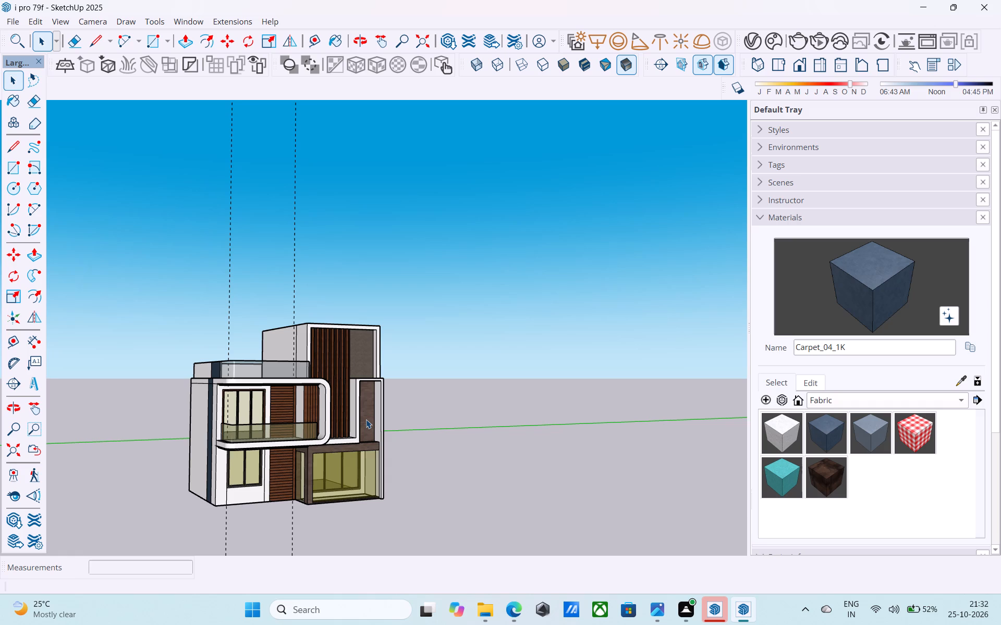
pyautogui.moveTo(324, 428); pyautogui.dragTo(367, 388, button='middle')
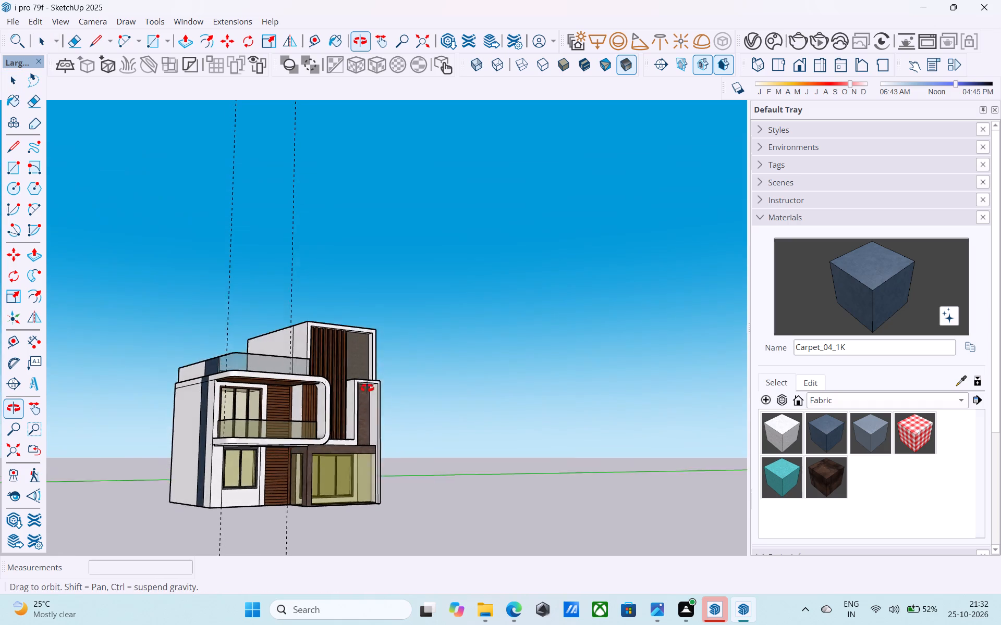
pyautogui.moveTo(367, 388); pyautogui.dragTo(384, 370, button='middle')
pyautogui.scroll(-4, 237, 424)
pyautogui.moveTo(258, 433); pyautogui.dragTo(291, 538, button='middle')
pyautogui.scroll(-5, 502, 426)
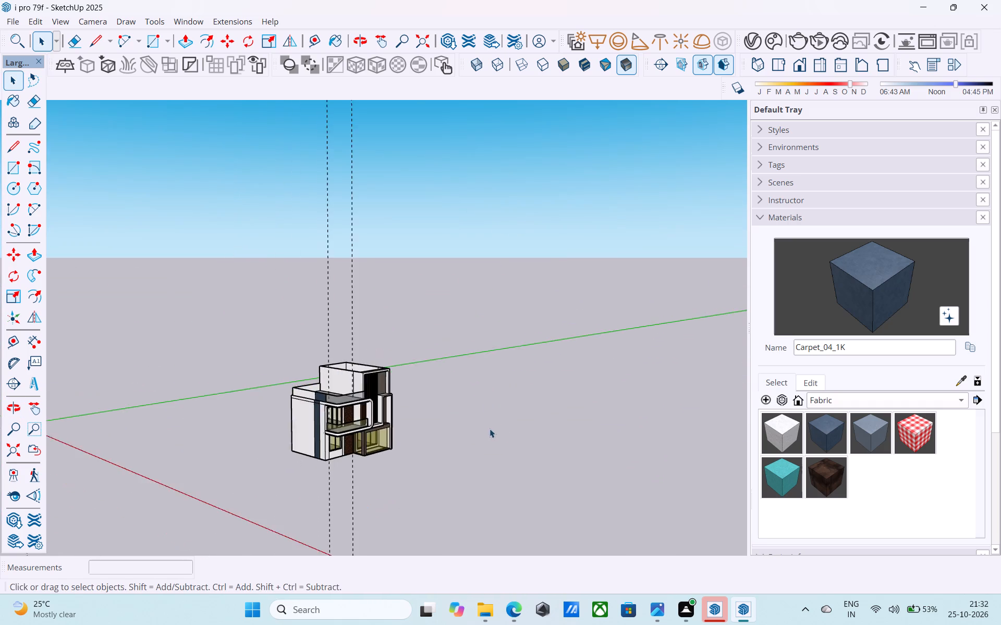
pyautogui.moveTo(456, 421); pyautogui.dragTo(430, 484, button='middle')
pyautogui.scroll(9, 340, 442)
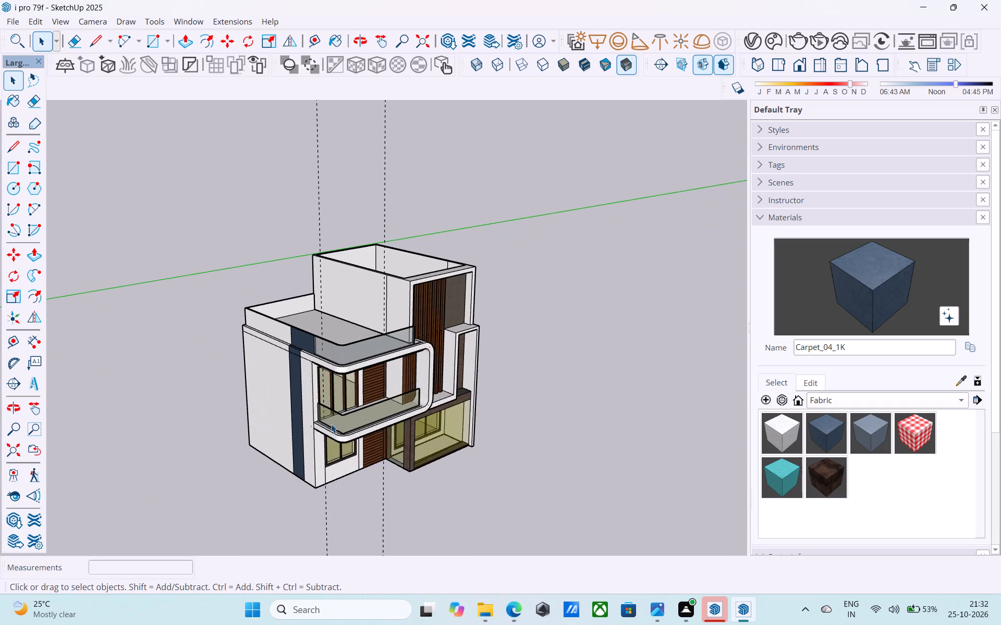
# Erase the two vertical dashed guide lines running through the house.
pyautogui.click(332, 419)
pyautogui.press('e')
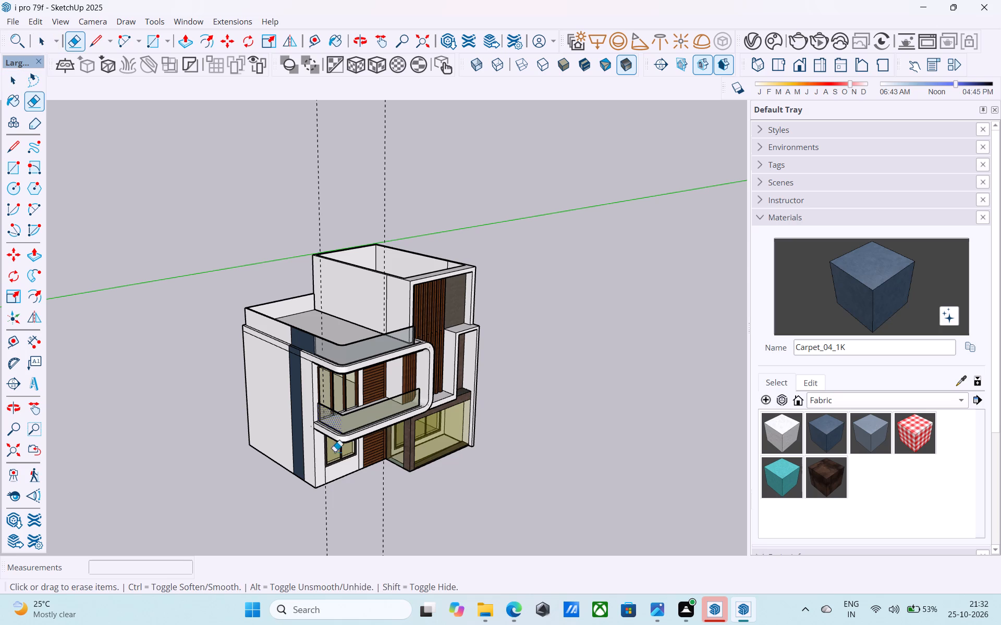
pyautogui.moveTo(346, 505); pyautogui.dragTo(323, 505)
pyautogui.moveTo(342, 503); pyautogui.dragTo(399, 498)
pyautogui.moveTo(395, 498); pyautogui.dragTo(391, 494, button='middle')
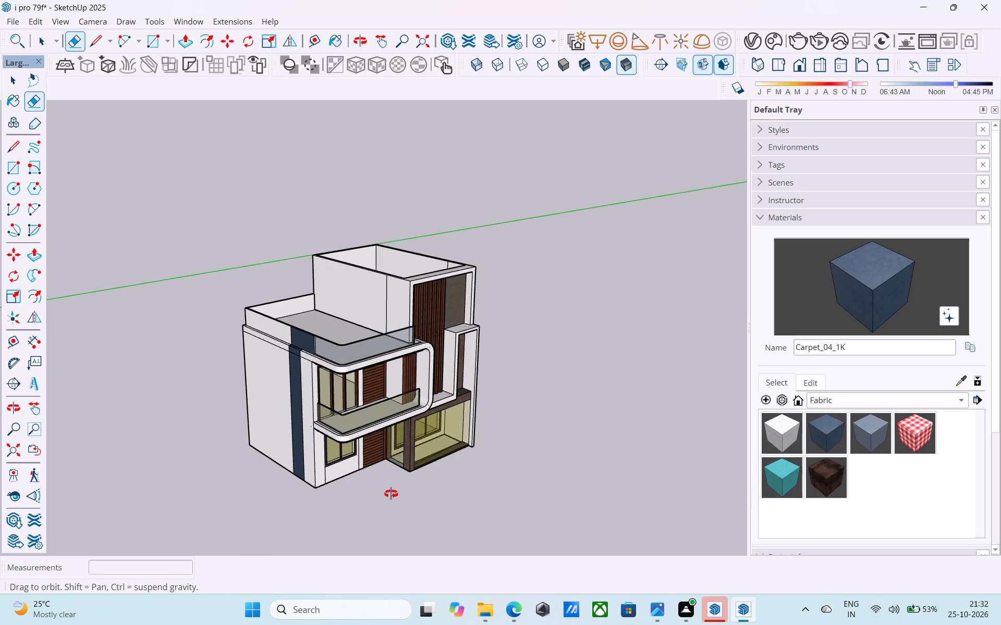
pyautogui.moveTo(391, 494); pyautogui.dragTo(388, 352, button='middle')
pyautogui.scroll(6, 388, 352)
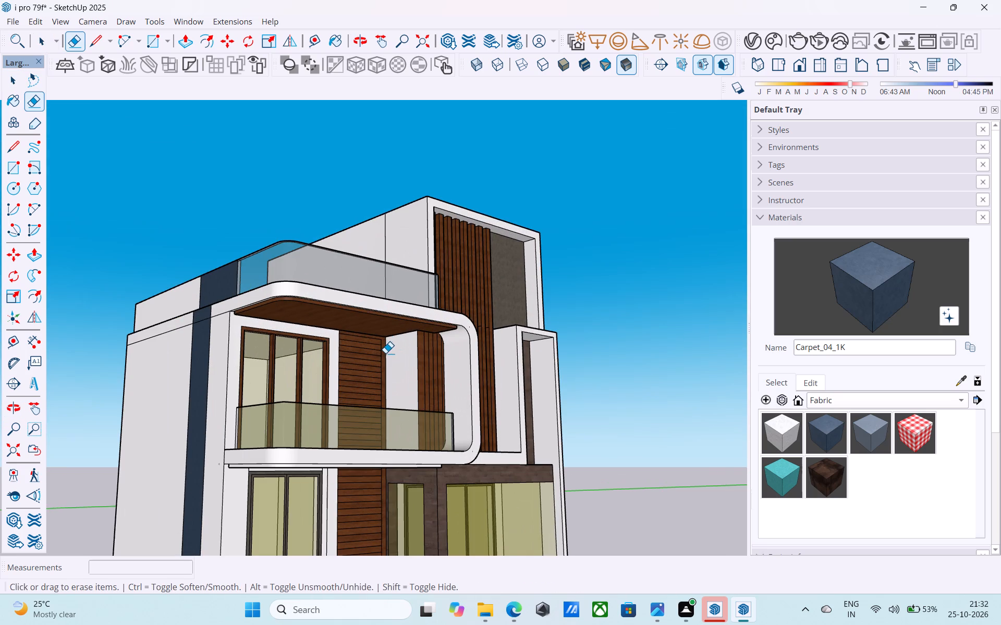
pyautogui.press('space')
# Examine the house facade, the glass parapet corner and the terrace from several angles and distances.
pyautogui.scroll(-3, 385, 353)
pyautogui.moveTo(381, 364); pyautogui.dragTo(371, 394, button='middle')
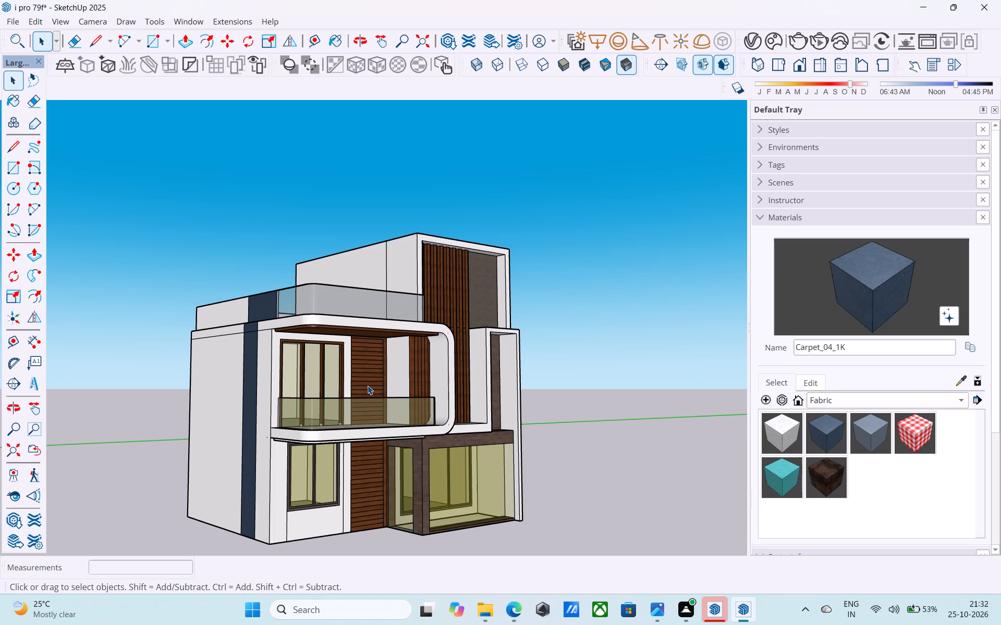
pyautogui.moveTo(364, 386); pyautogui.dragTo(343, 506, button='middle')
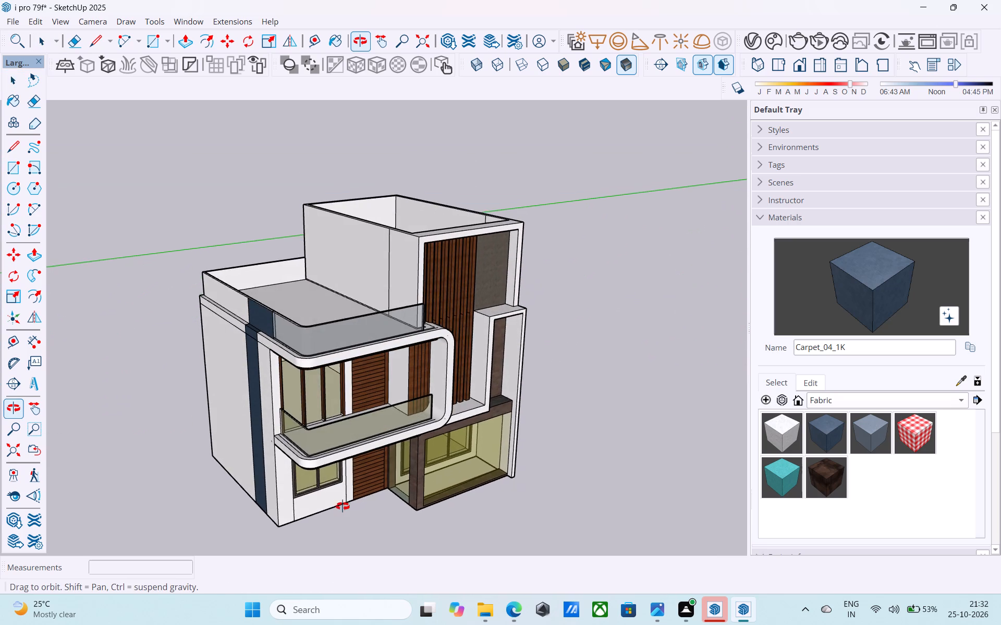
pyautogui.moveTo(343, 506); pyautogui.dragTo(346, 360, button='middle')
pyautogui.scroll(-4, 383, 428)
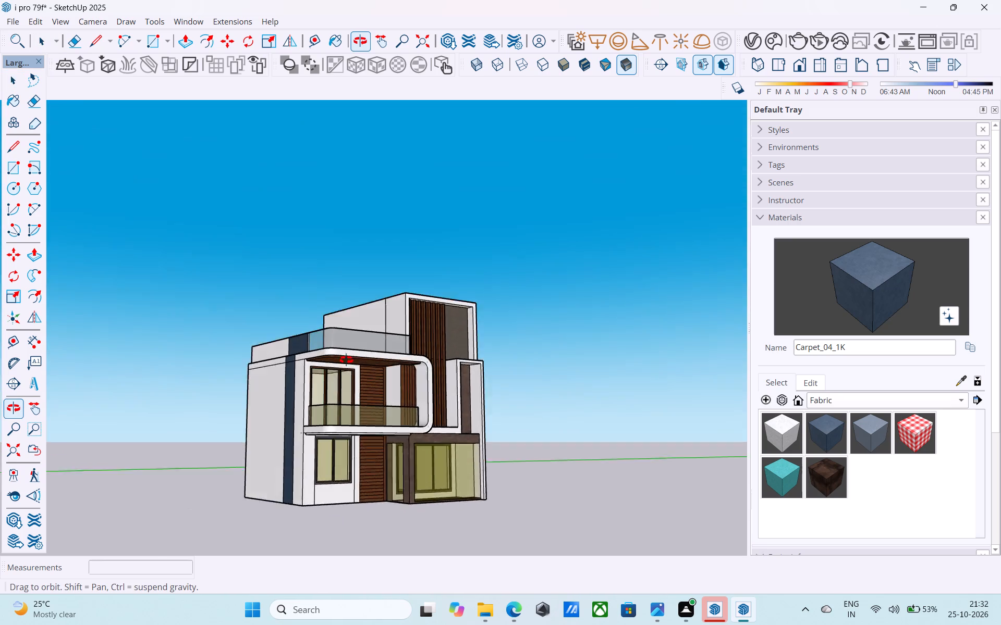
pyautogui.moveTo(346, 360); pyautogui.dragTo(342, 351, button='middle')
pyautogui.scroll(6, 343, 355)
pyautogui.moveTo(340, 353); pyautogui.dragTo(345, 393, button='middle')
pyautogui.scroll(10, 330, 355)
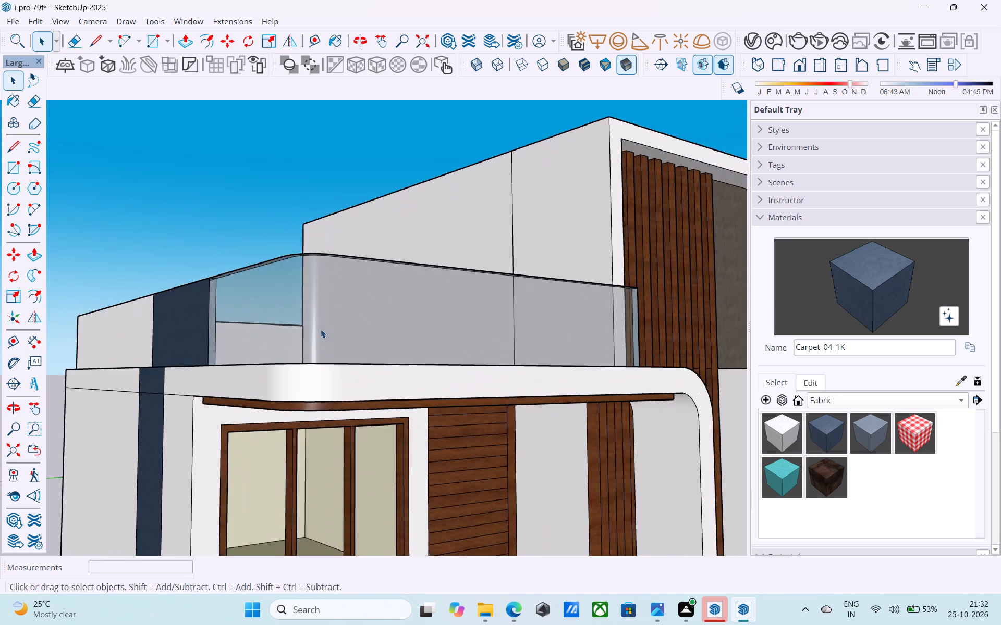
pyautogui.scroll(3, 321, 329)
pyautogui.moveTo(317, 352); pyautogui.dragTo(316, 374, button='middle')
pyautogui.scroll(1, 312, 365)
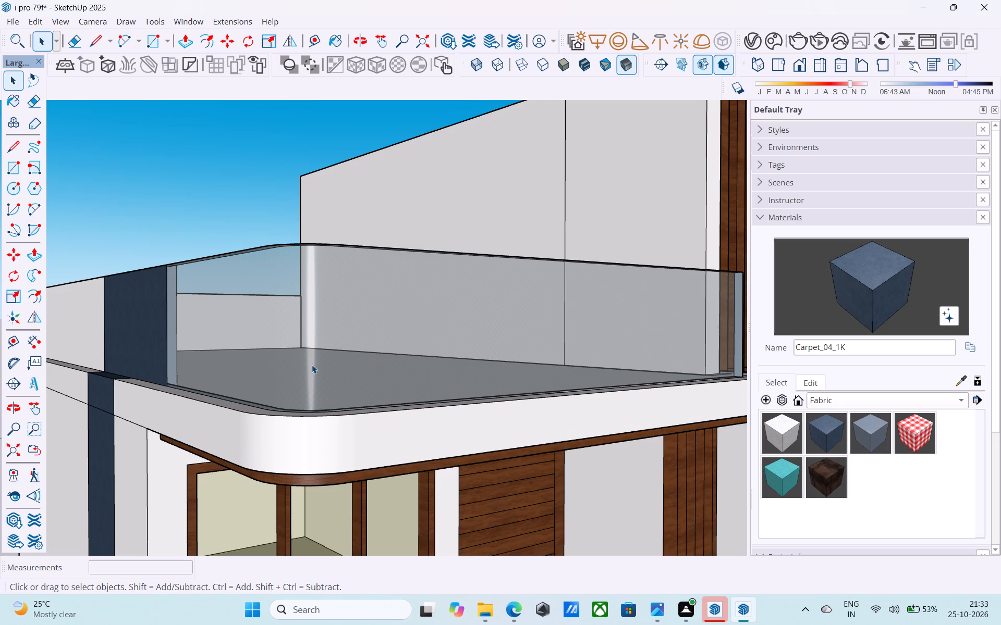
pyautogui.scroll(1, 304, 368)
pyautogui.middleClick(304, 367)
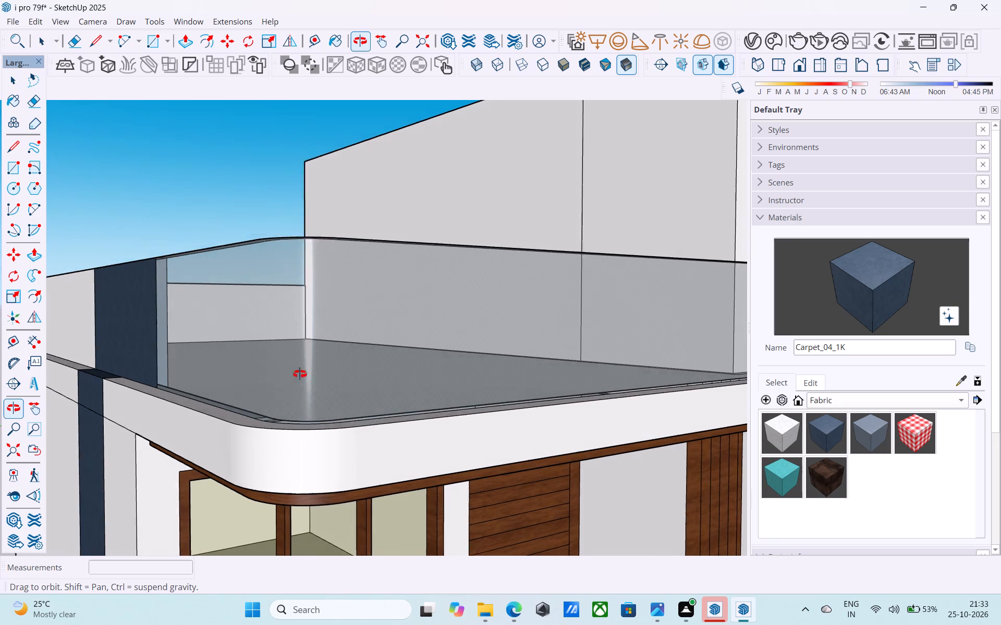
pyautogui.scroll(-4, 308, 359)
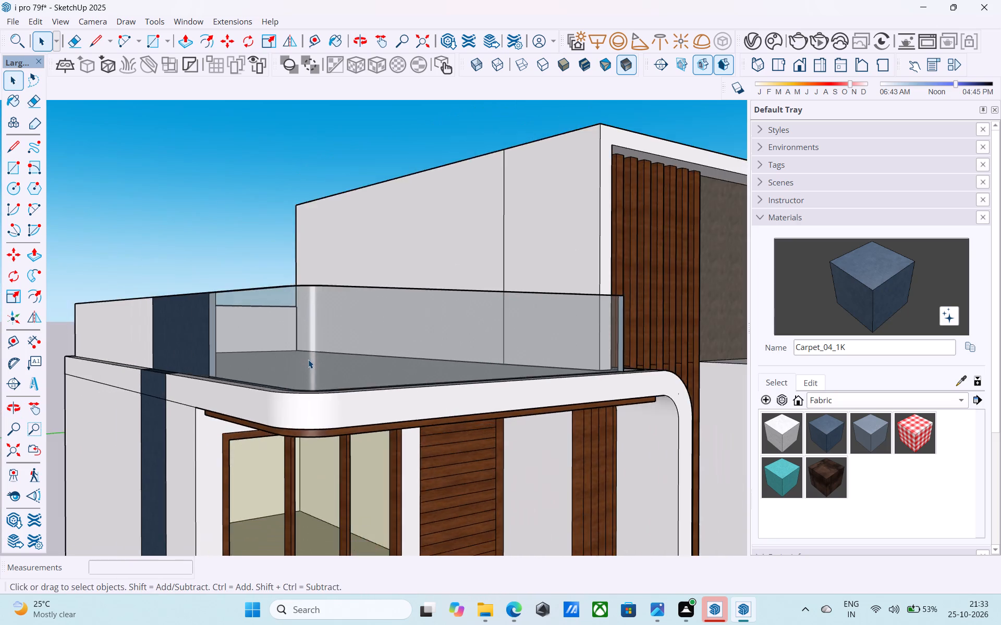
pyautogui.scroll(-16, 308, 359)
pyautogui.scroll(-5, 302, 306)
pyautogui.moveTo(331, 443); pyautogui.dragTo(304, 368, button='middle')
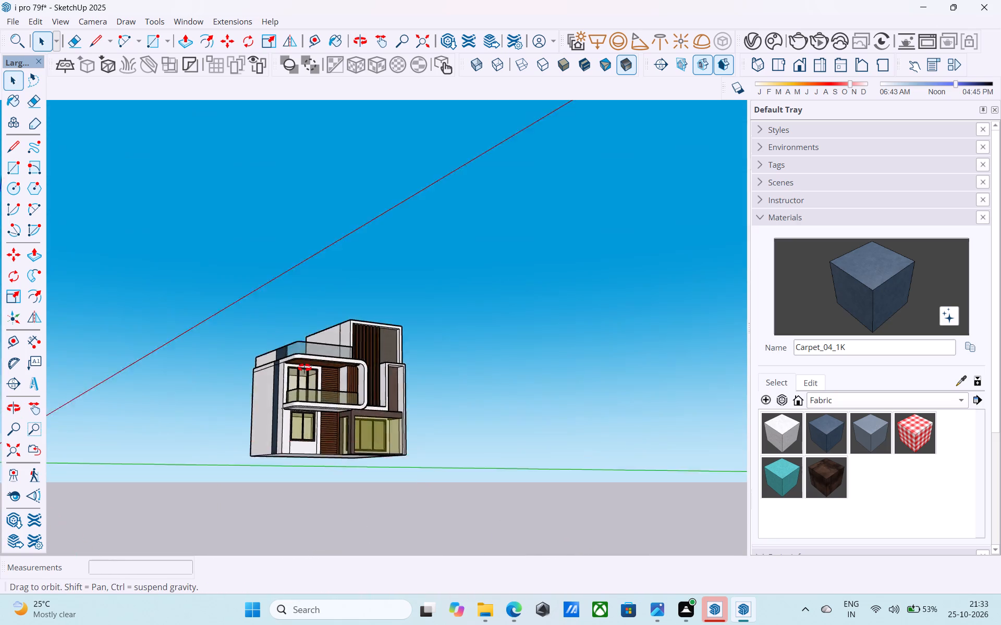
pyautogui.moveTo(304, 368); pyautogui.dragTo(166, 428, button='middle')
pyautogui.scroll(5, 337, 404)
pyautogui.scroll(5, 424, 409)
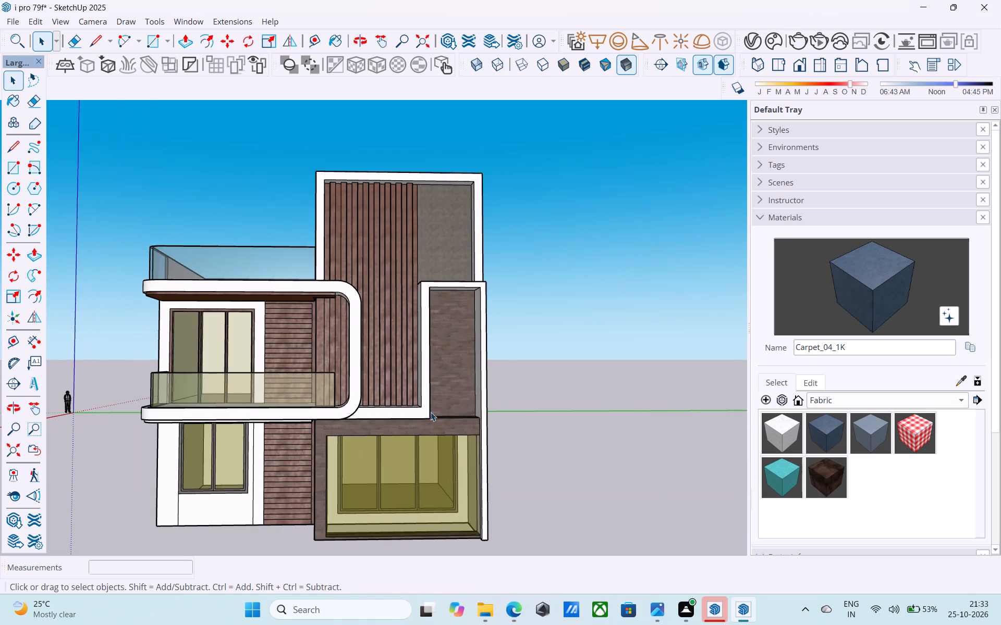
pyautogui.scroll(3, 431, 412)
pyautogui.moveTo(330, 416); pyautogui.dragTo(542, 419, button='middle')
pyautogui.scroll(1, 517, 416)
pyautogui.middleClick(542, 419)
pyautogui.scroll(-5, 524, 409)
pyautogui.moveTo(458, 433); pyautogui.dragTo(368, 456, button='middle')
# Erase the stray vertical line on the white ground-floor front wall between the window and the outer corner.
pyautogui.press('e')
pyautogui.scroll(2, 306, 503)
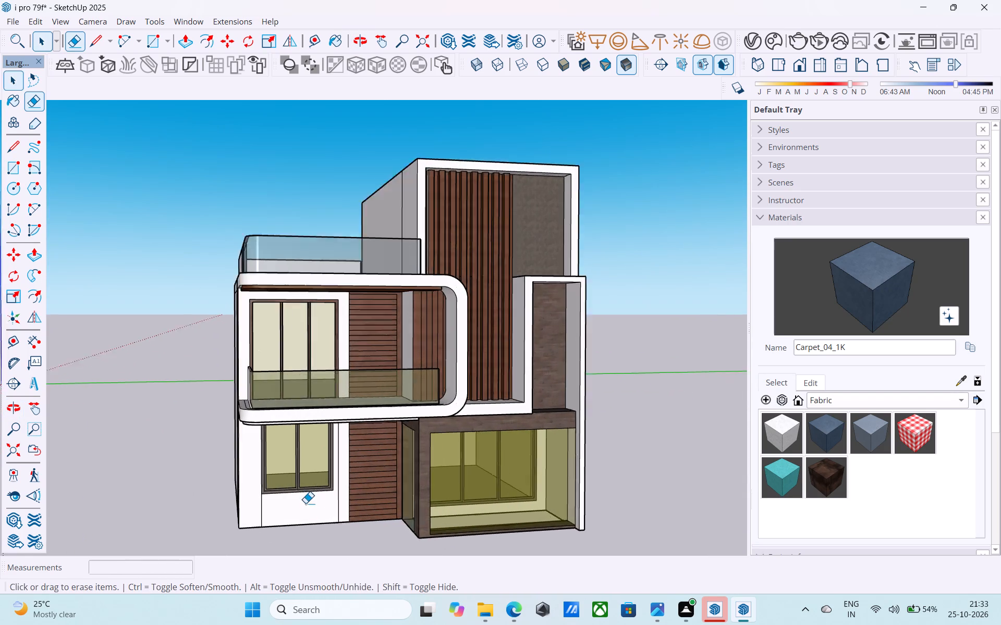
pyautogui.scroll(2, 306, 503)
pyautogui.moveTo(257, 504); pyautogui.dragTo(240, 508)
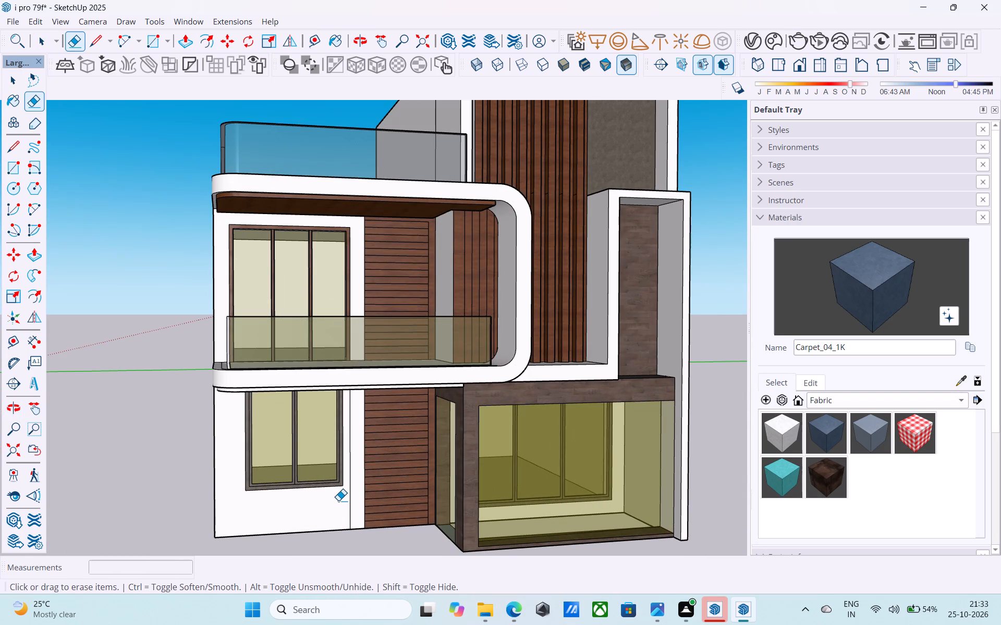
pyautogui.press('space')
pyautogui.press('space')
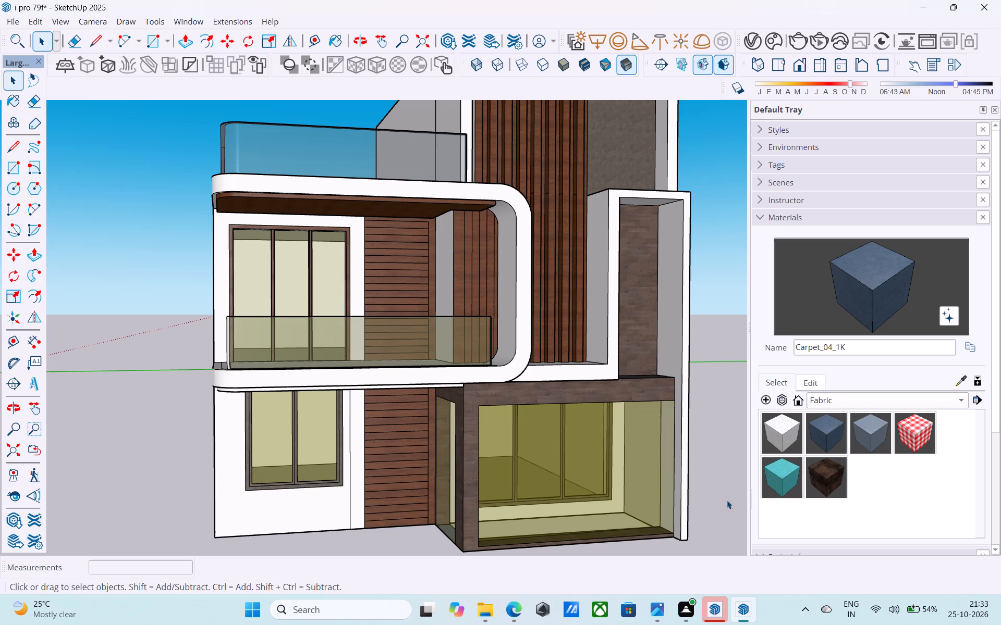
# Paint the narrow ground-floor wall strip between the window wall and the horizontal wood cladding with Plaster_04_1K.
pyautogui.click(835, 401)
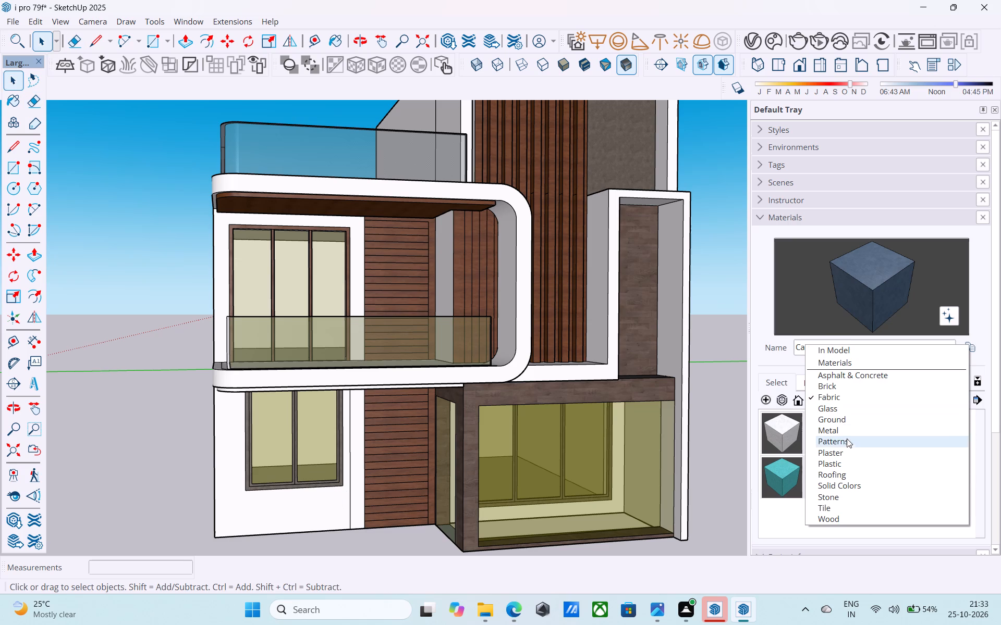
pyautogui.click(845, 455)
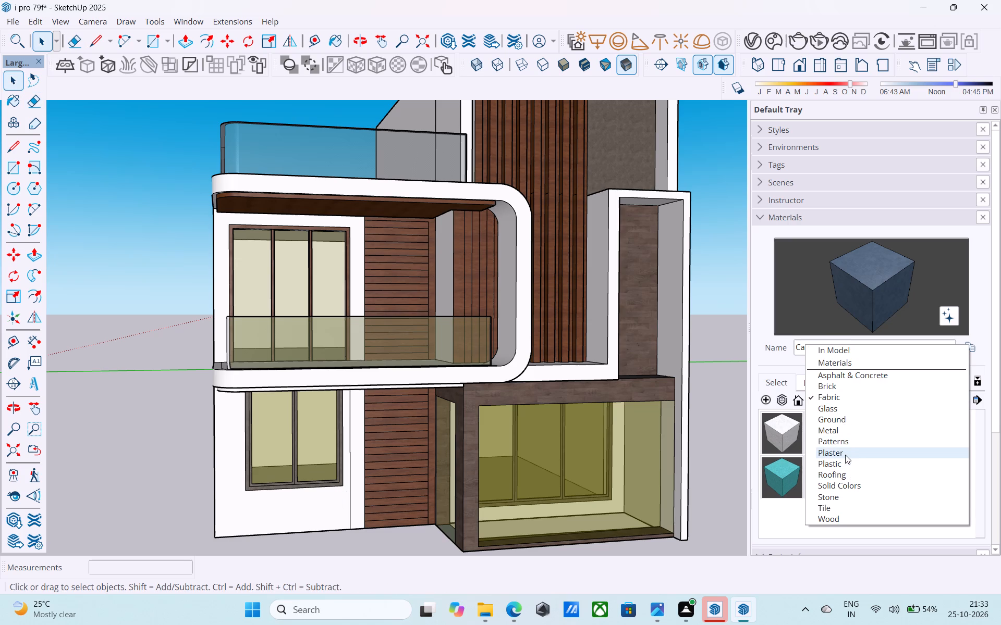
pyautogui.click(863, 444)
pyautogui.click(356, 451)
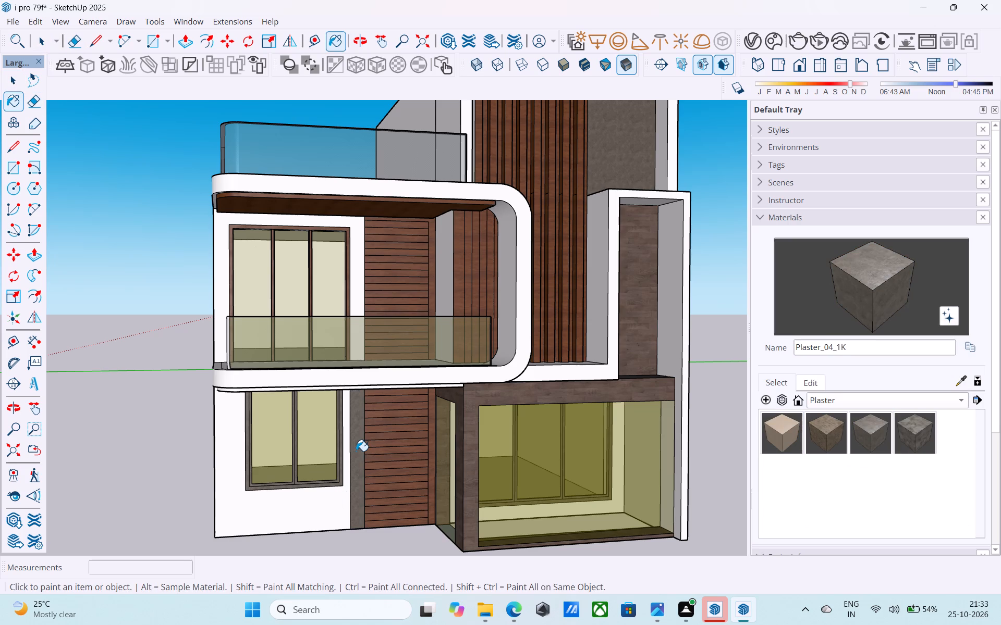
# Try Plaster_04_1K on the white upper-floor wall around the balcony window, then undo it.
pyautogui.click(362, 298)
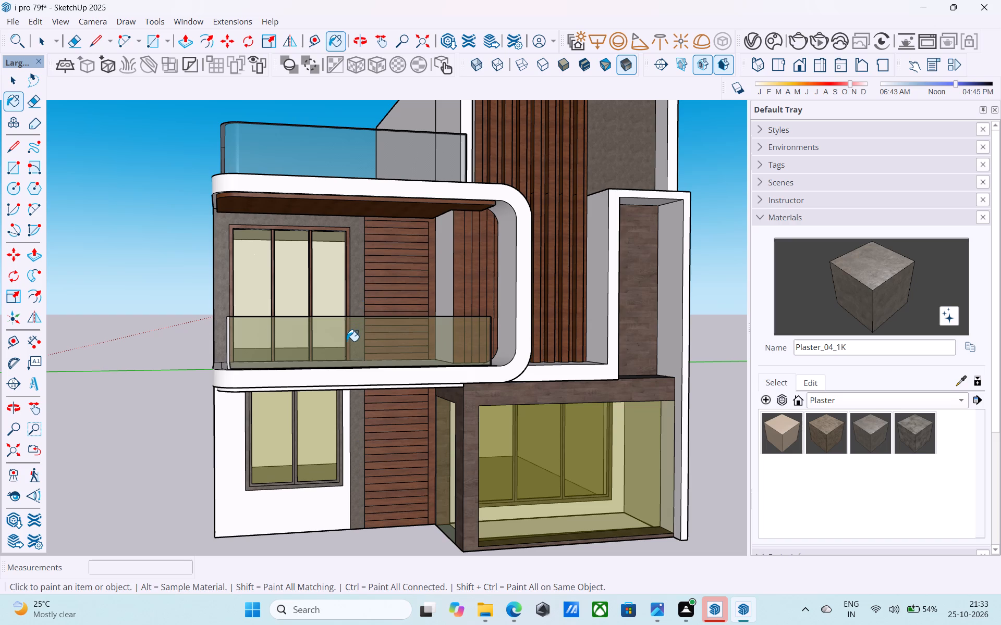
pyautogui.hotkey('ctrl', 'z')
# Erase the two short stray lines above the ground-floor window corners, just beneath the balcony slab.
pyautogui.scroll(-4, 348, 343)
pyautogui.keyDown('shift'); pyautogui.moveTo(348, 344); pyautogui.dragTo(350, 382, button='middle'); pyautogui.keyUp('shift')
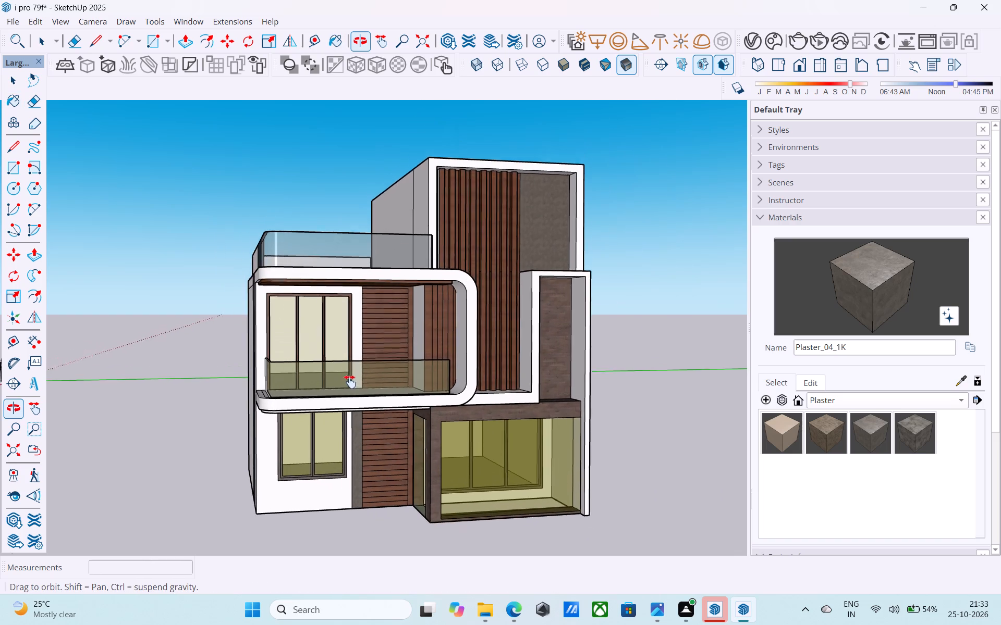
pyautogui.keyDown('shift'); pyautogui.moveTo(350, 382); pyautogui.dragTo(558, 280, button='middle'); pyautogui.keyUp('shift')
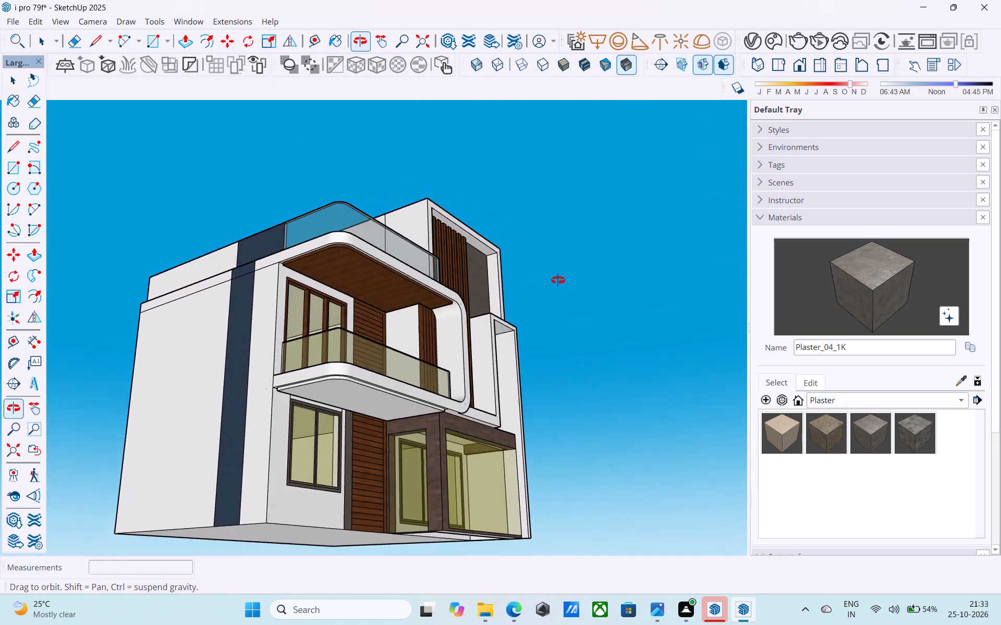
pyautogui.keyDown('shift'); pyautogui.moveTo(558, 280); pyautogui.dragTo(440, 261, button='middle'); pyautogui.keyUp('shift')
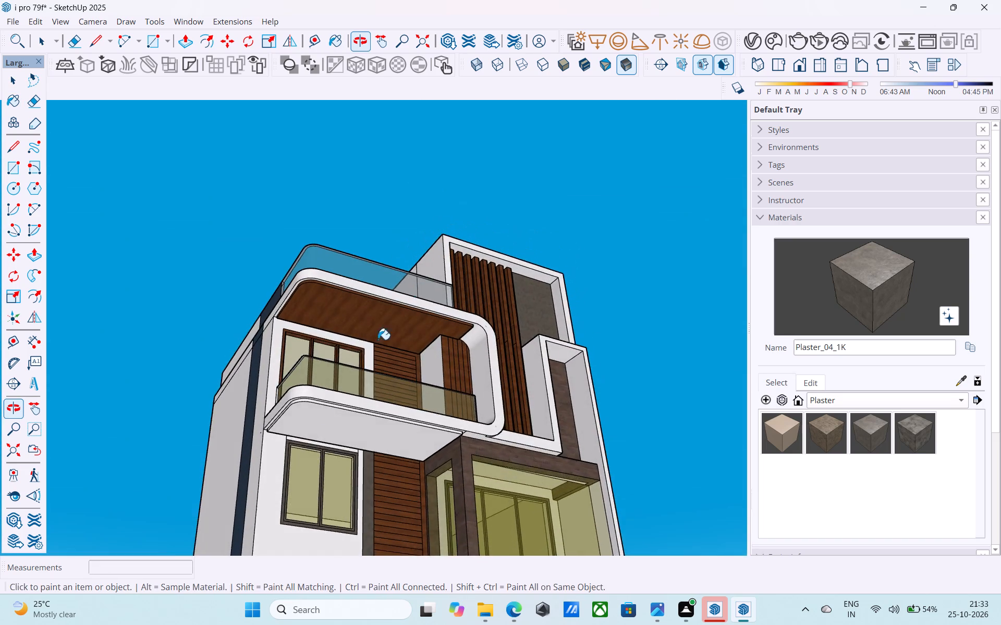
pyautogui.scroll(13, 317, 424)
pyautogui.keyDown('shift'); pyautogui.moveTo(290, 449); pyautogui.dragTo(316, 397, button='middle'); pyautogui.keyUp('shift')
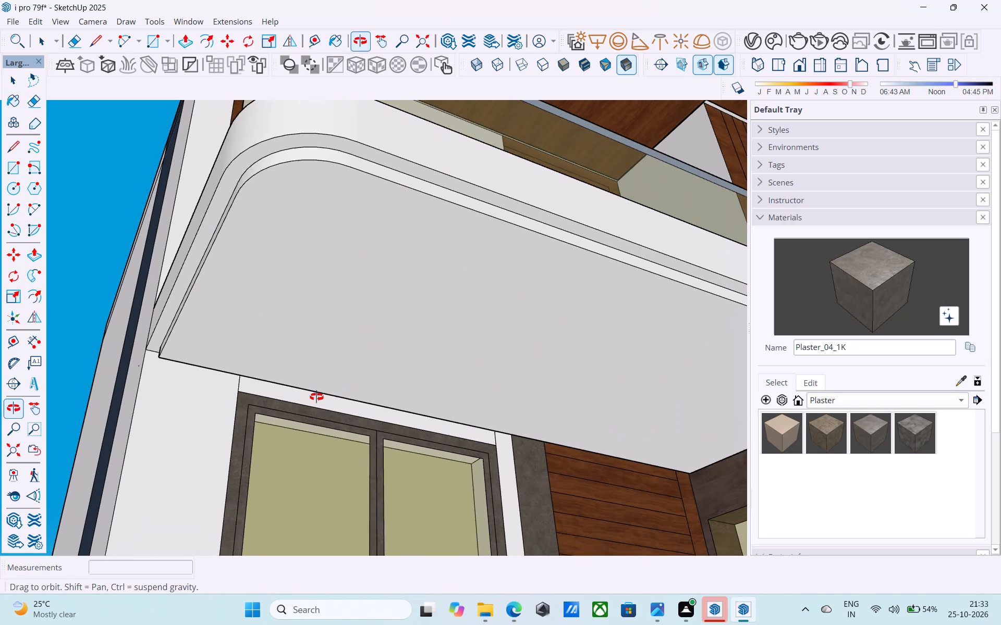
pyautogui.keyDown('shift'); pyautogui.moveTo(316, 397); pyautogui.dragTo(299, 403, button='middle'); pyautogui.keyUp('shift')
pyautogui.press('e')
pyautogui.scroll(4, 263, 389)
pyautogui.moveTo(231, 392); pyautogui.dragTo(218, 393)
pyautogui.click(605, 451)
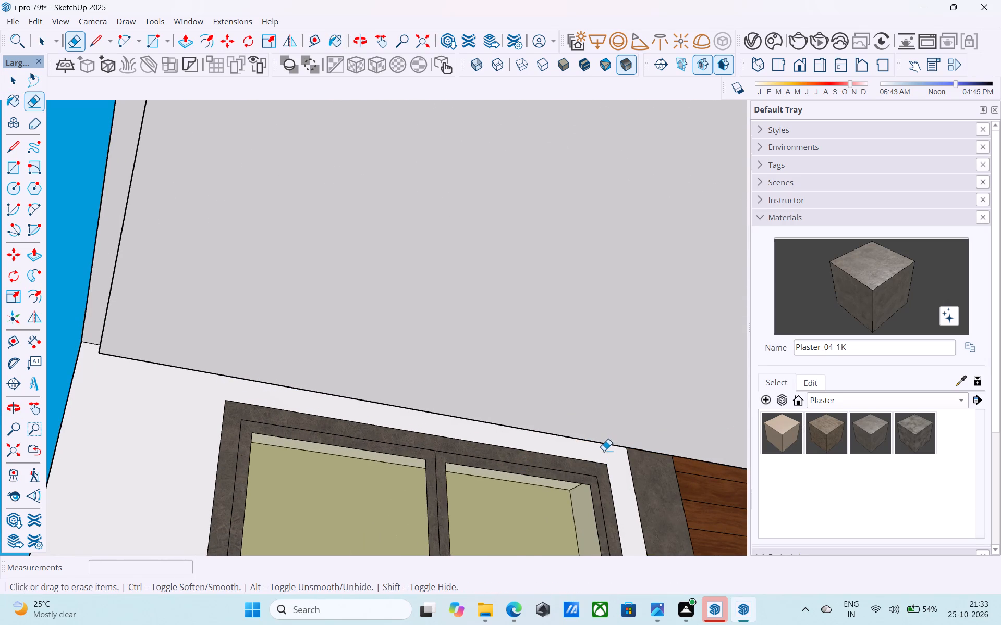
pyautogui.scroll(-7, 604, 451)
pyautogui.scroll(-7, 284, 423)
pyautogui.press('space')
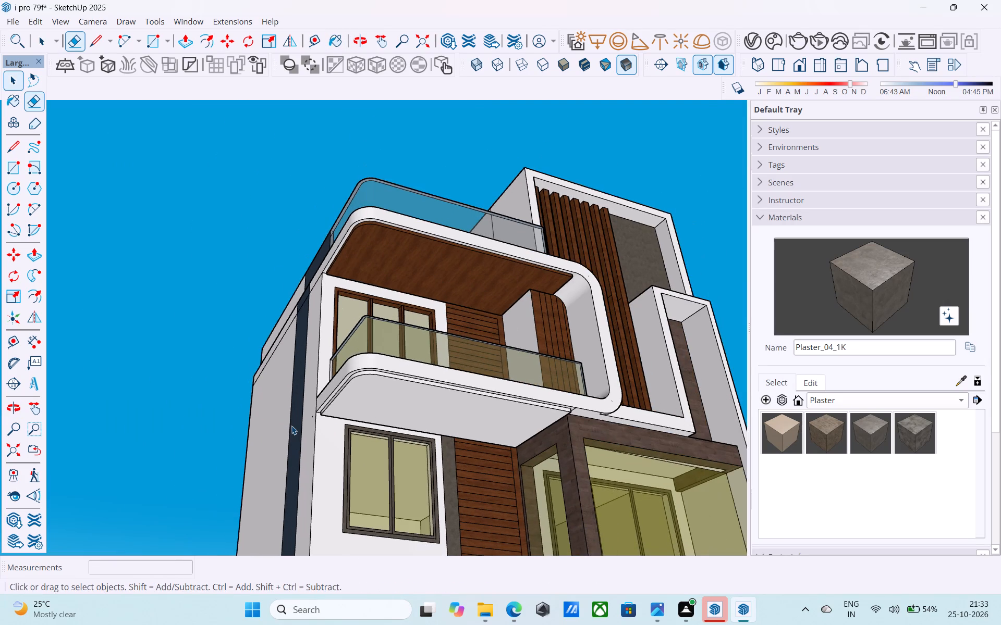
# Examine the whole house from the front, the side, above and below, checking the facade, balcony and side strip.
pyautogui.moveTo(291, 426); pyautogui.dragTo(321, 446, button='middle')
pyautogui.scroll(-1, 377, 414)
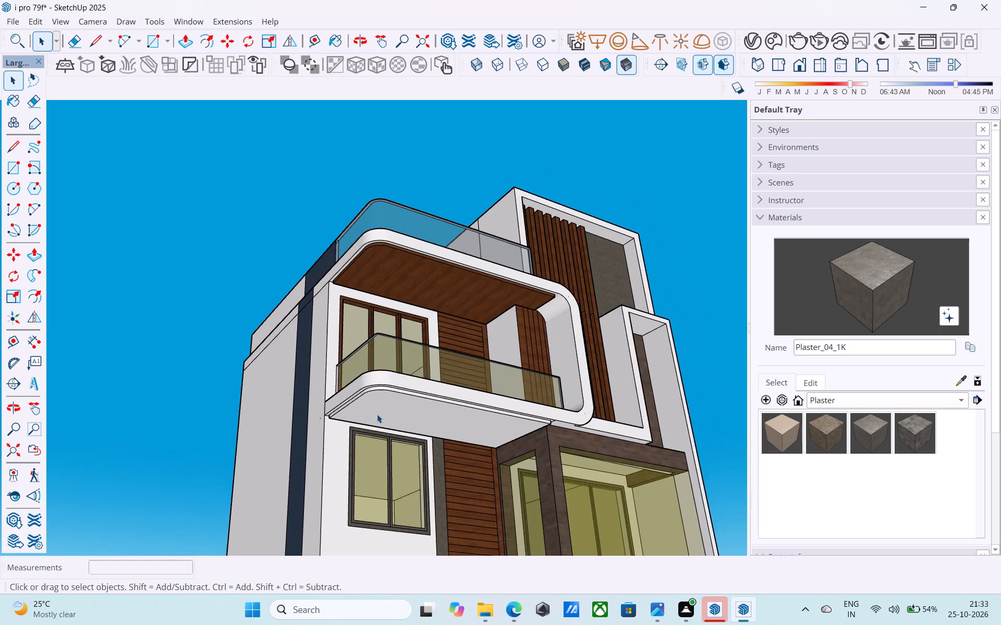
pyautogui.moveTo(377, 414); pyautogui.dragTo(272, 430, button='middle')
pyautogui.scroll(-5, 272, 431)
pyautogui.middleClick(272, 431)
pyautogui.moveTo(272, 431); pyautogui.dragTo(287, 457, button='middle')
pyautogui.scroll(-5, 310, 410)
pyautogui.moveTo(304, 418); pyautogui.dragTo(325, 514, button='middle')
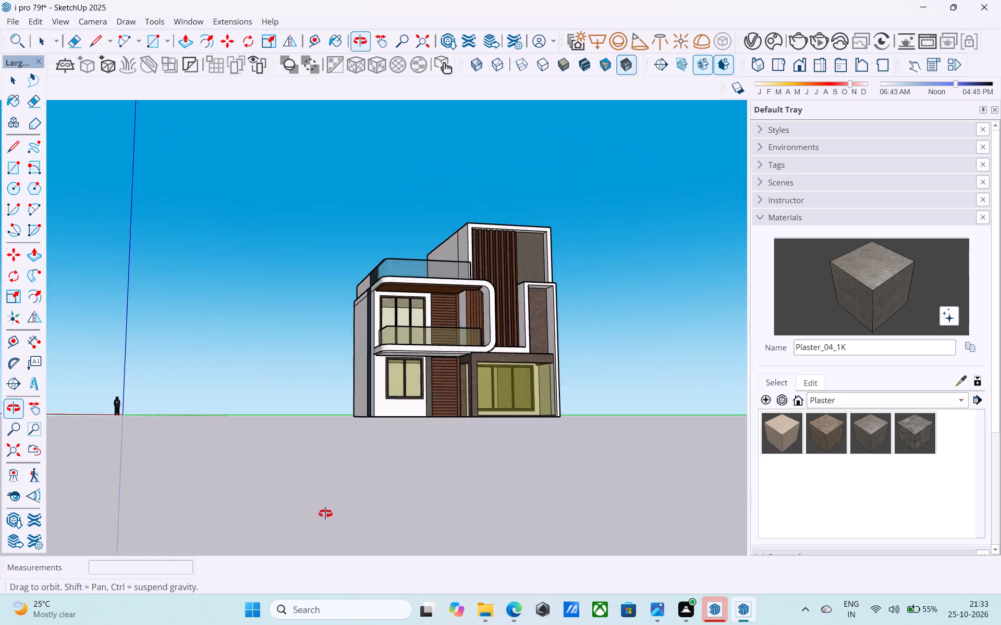
pyautogui.moveTo(325, 514); pyautogui.dragTo(326, 514, button='middle')
pyautogui.moveTo(443, 371); pyautogui.dragTo(459, 474, button='middle')
pyautogui.scroll(5, 476, 382)
pyautogui.scroll(-3, 472, 359)
pyautogui.moveTo(472, 358); pyautogui.dragTo(438, 430, button='middle')
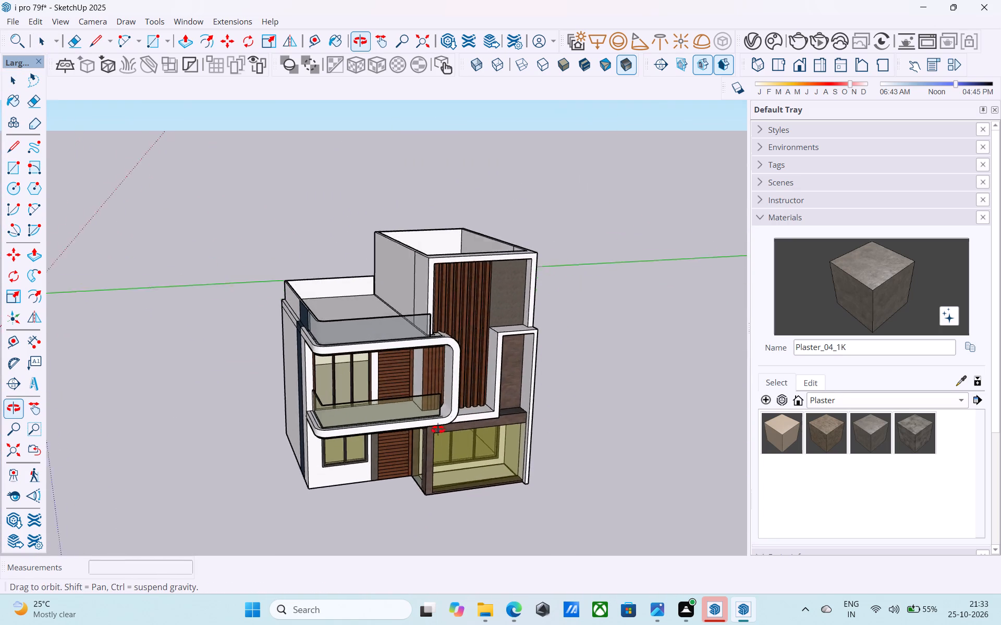
pyautogui.moveTo(438, 430); pyautogui.dragTo(496, 390, button='middle')
pyautogui.moveTo(496, 389); pyautogui.dragTo(453, 373, button='middle')
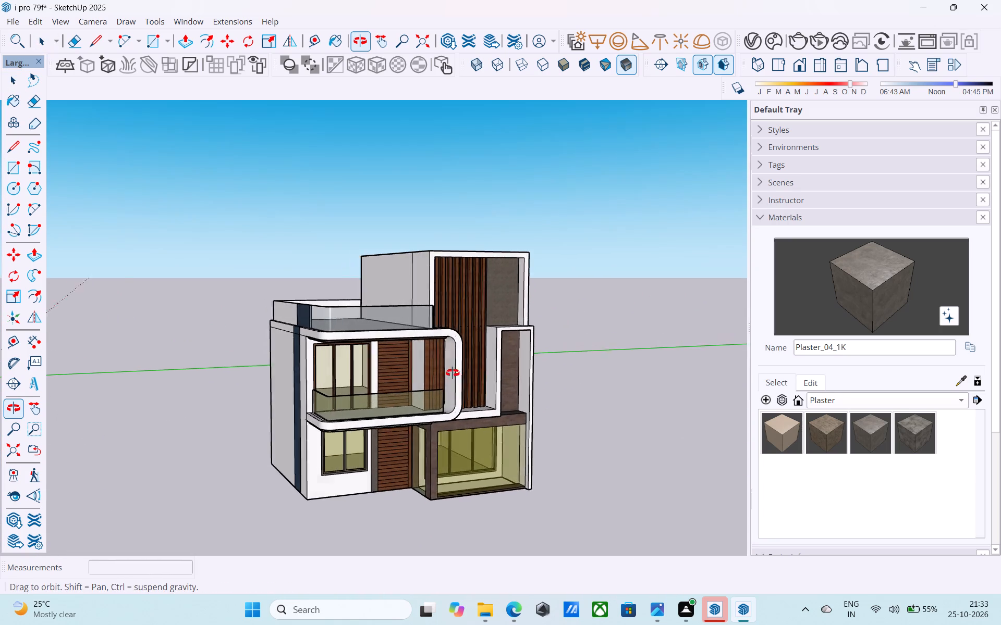
pyautogui.moveTo(453, 373); pyautogui.dragTo(431, 368, button='middle')
pyautogui.scroll(1, 546, 378)
pyautogui.moveTo(546, 378); pyautogui.dragTo(507, 382, button='middle')
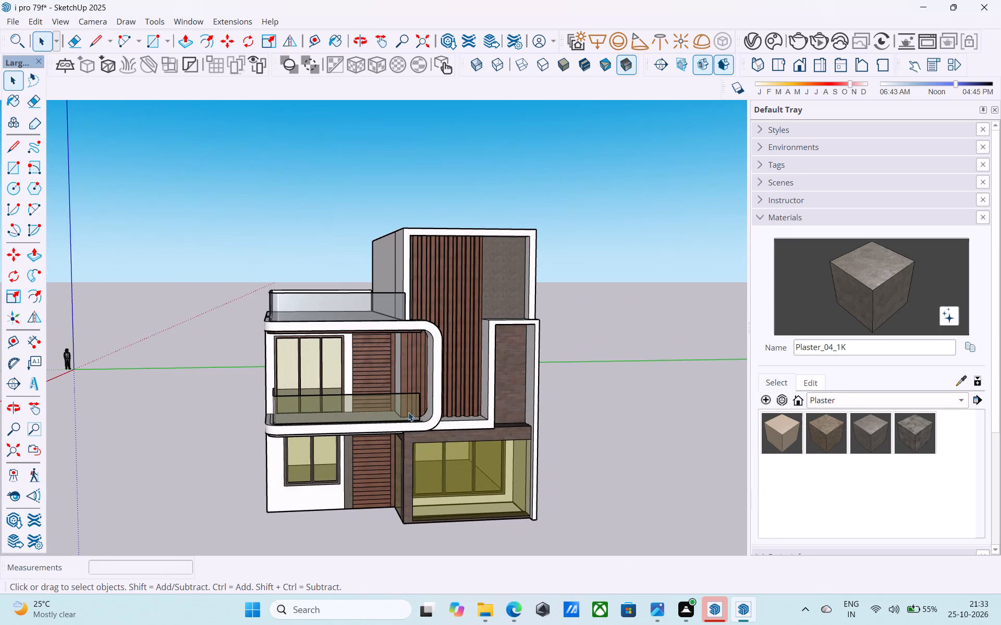
pyautogui.moveTo(392, 418); pyautogui.dragTo(511, 405, button='middle')
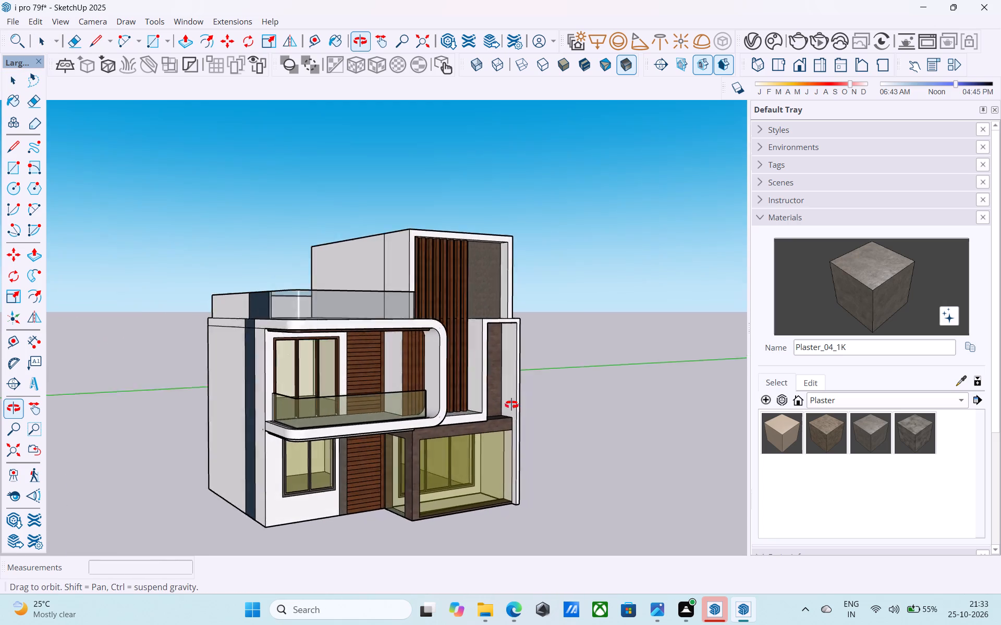
pyautogui.moveTo(511, 405); pyautogui.dragTo(377, 393, button='middle')
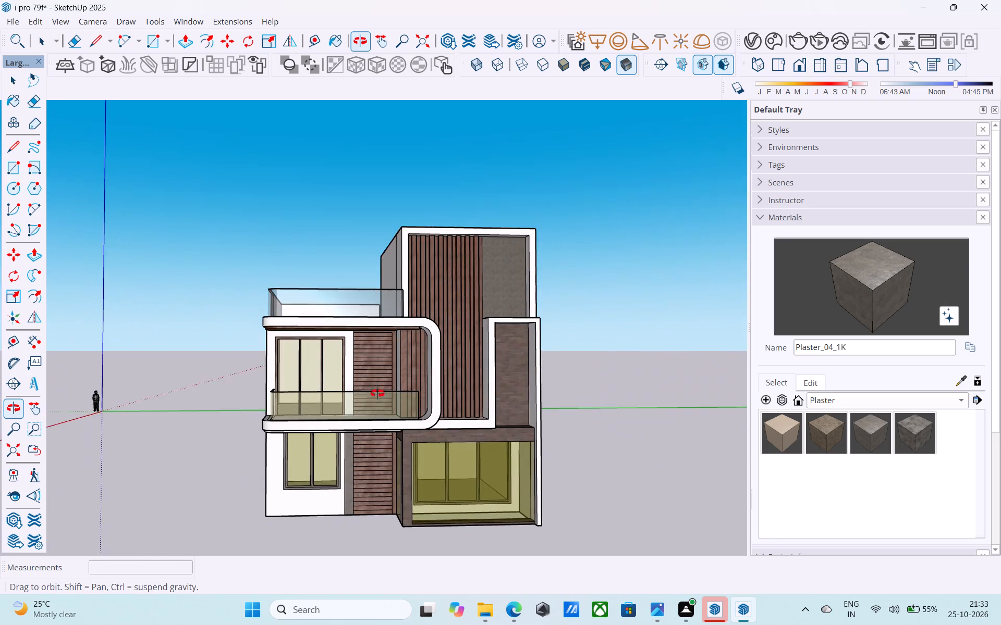
pyautogui.moveTo(377, 393); pyautogui.dragTo(377, 395, button='middle')
pyautogui.scroll(-5, 387, 392)
pyautogui.moveTo(387, 392); pyautogui.dragTo(490, 402, button='middle')
pyautogui.scroll(3, 418, 383)
pyautogui.moveTo(418, 383); pyautogui.dragTo(440, 378, button='middle')
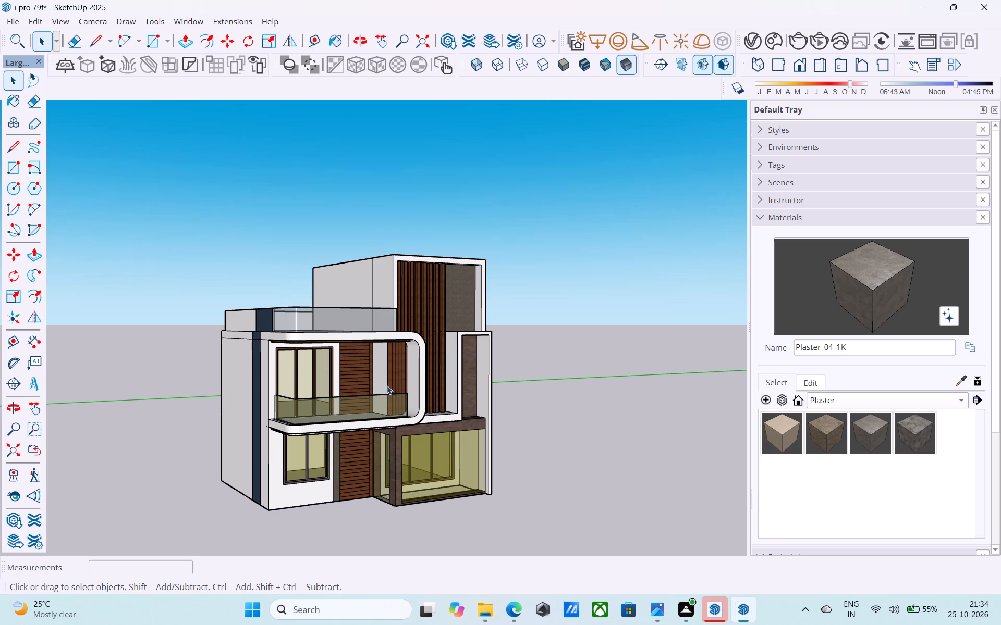
pyautogui.moveTo(360, 409); pyautogui.dragTo(352, 392, button='middle')
pyautogui.scroll(4, 352, 392)
pyautogui.scroll(-6, 353, 391)
pyautogui.moveTo(351, 394); pyautogui.dragTo(344, 404, button='middle')
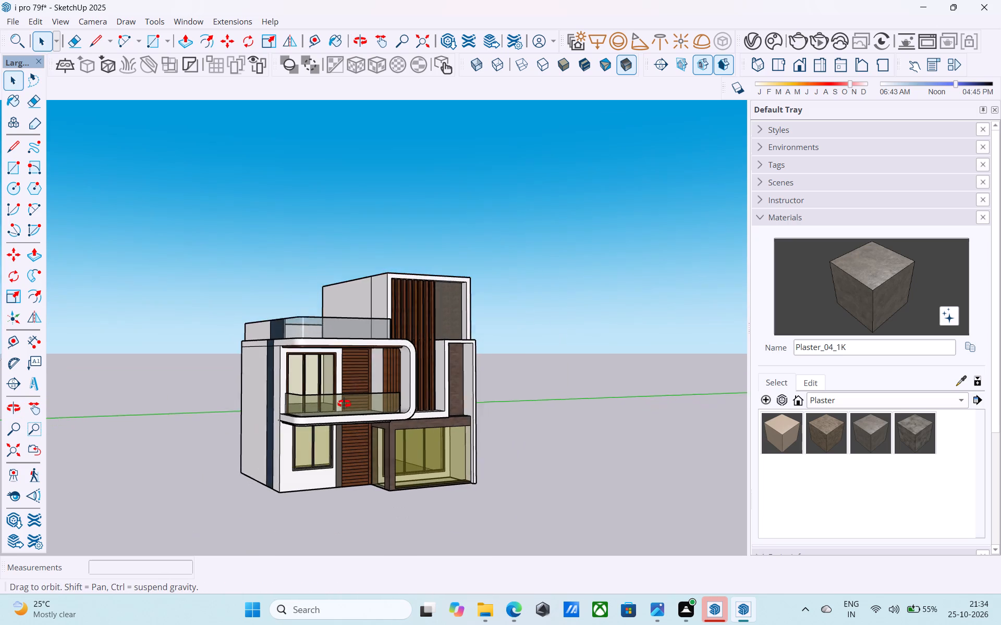
pyautogui.moveTo(344, 404); pyautogui.dragTo(343, 405, button='middle')
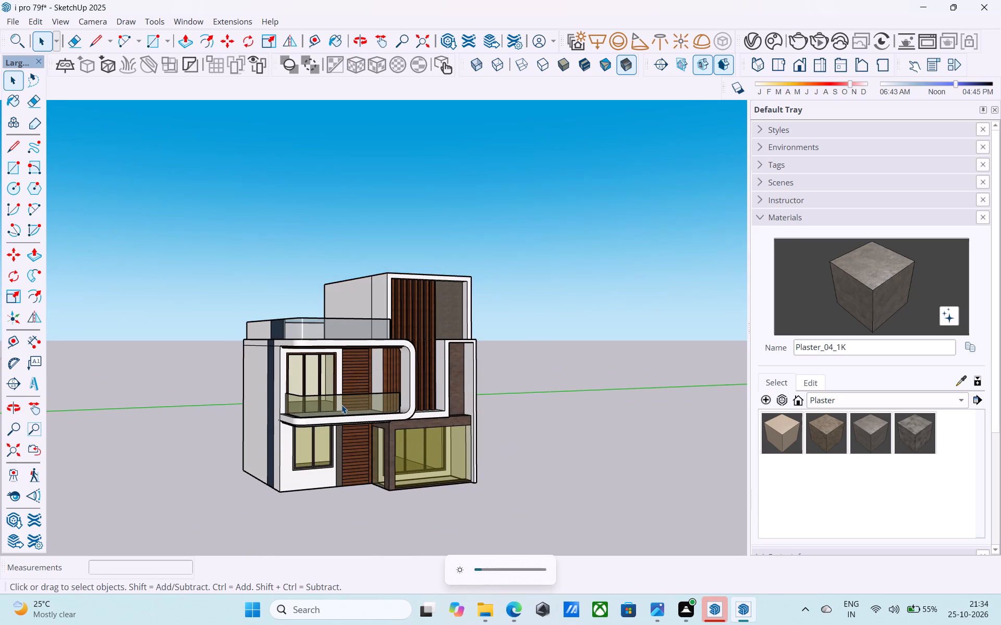
pyautogui.scroll(-5, 368, 377)
pyautogui.moveTo(358, 379); pyautogui.dragTo(360, 355, button='middle')
pyautogui.scroll(1, 359, 353)
pyautogui.scroll(-2, 359, 353)
pyautogui.moveTo(359, 353); pyautogui.dragTo(357, 343, button='middle')
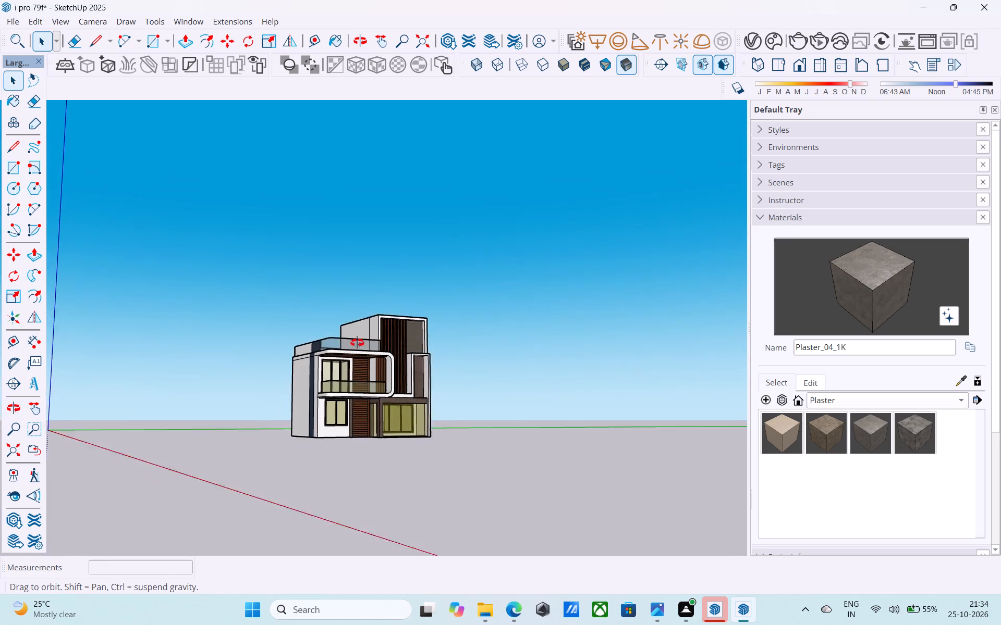
# Erase the stray vertical line on the side wall of the tall upper block, above the roof terrace.
pyautogui.moveTo(357, 343); pyautogui.dragTo(398, 416, button='middle')
pyautogui.scroll(7, 372, 314)
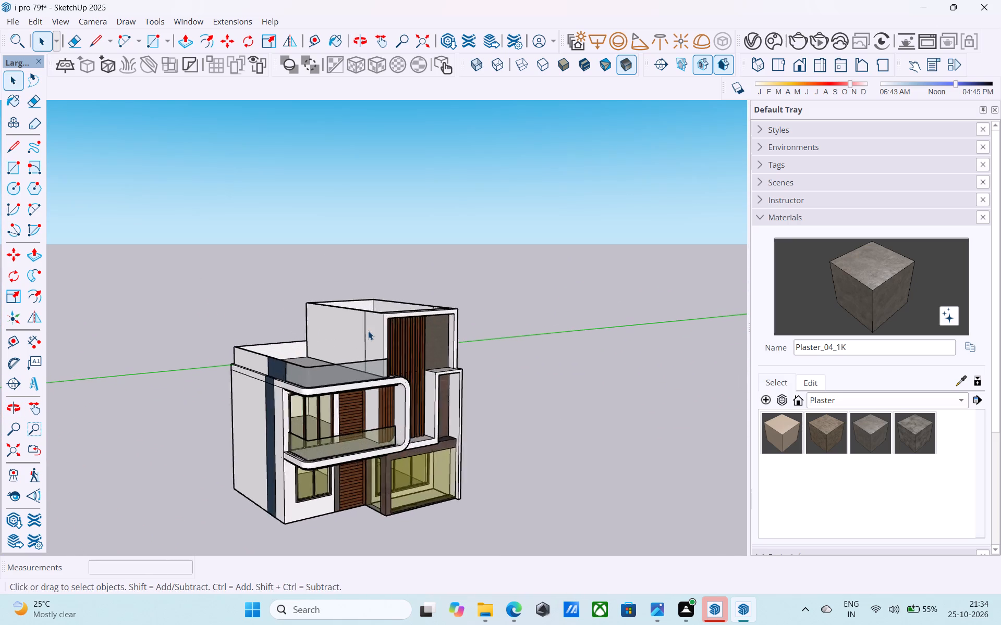
pyautogui.scroll(4, 368, 331)
pyautogui.press('e')
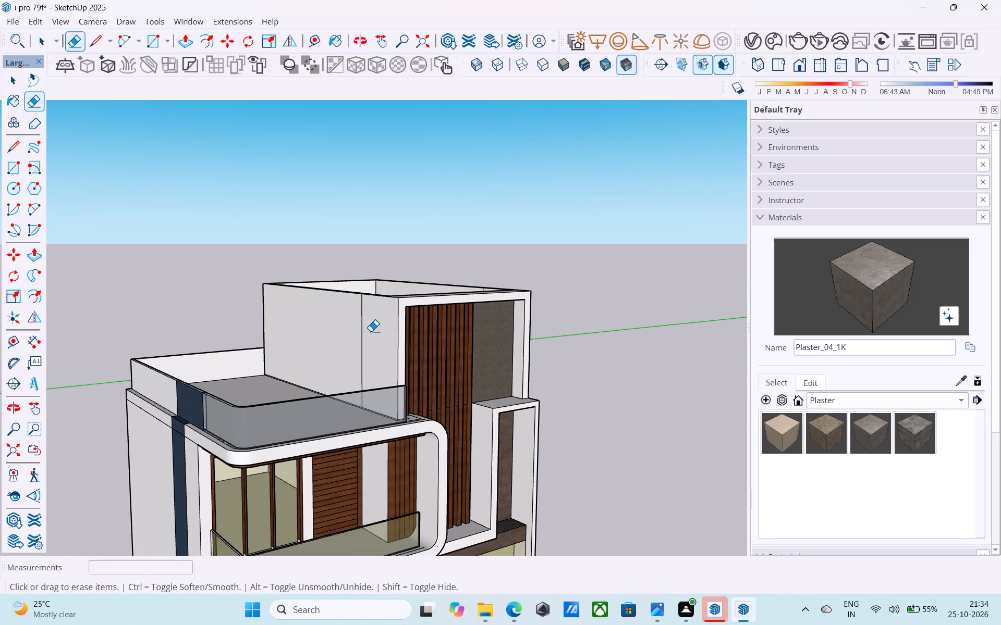
pyautogui.moveTo(371, 331); pyautogui.dragTo(358, 328)
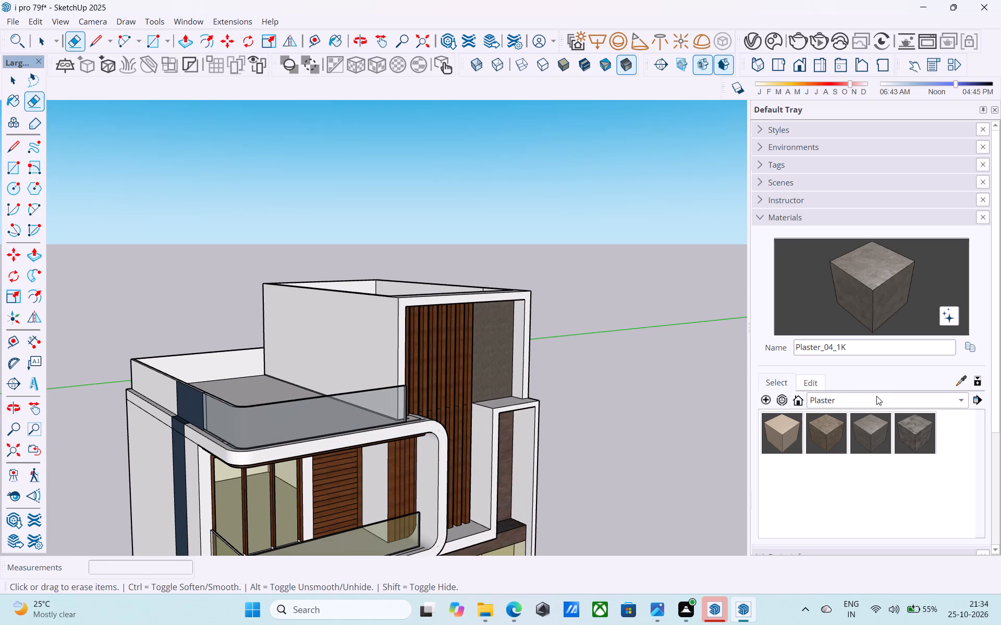
# Paint the upper block's side wall facing the roof terrace with the Fabric material Carpet_04_1K.
pyautogui.click(876, 396)
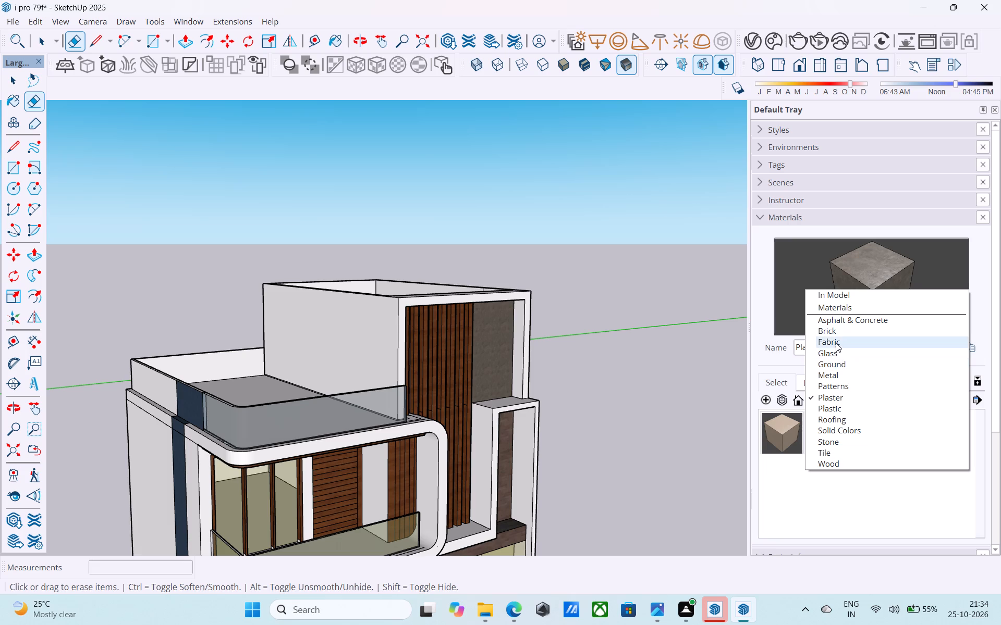
pyautogui.click(836, 343)
pyautogui.click(832, 423)
pyautogui.click(385, 349)
# Examine the house with its painted upper block and side strip from low, front and side angles.
pyautogui.scroll(-5, 389, 352)
pyautogui.moveTo(398, 435); pyautogui.dragTo(378, 381, button='middle')
pyautogui.scroll(-6, 370, 349)
pyautogui.moveTo(392, 413); pyautogui.dragTo(306, 402, button='middle')
pyautogui.moveTo(322, 410); pyautogui.dragTo(363, 353, button='middle')
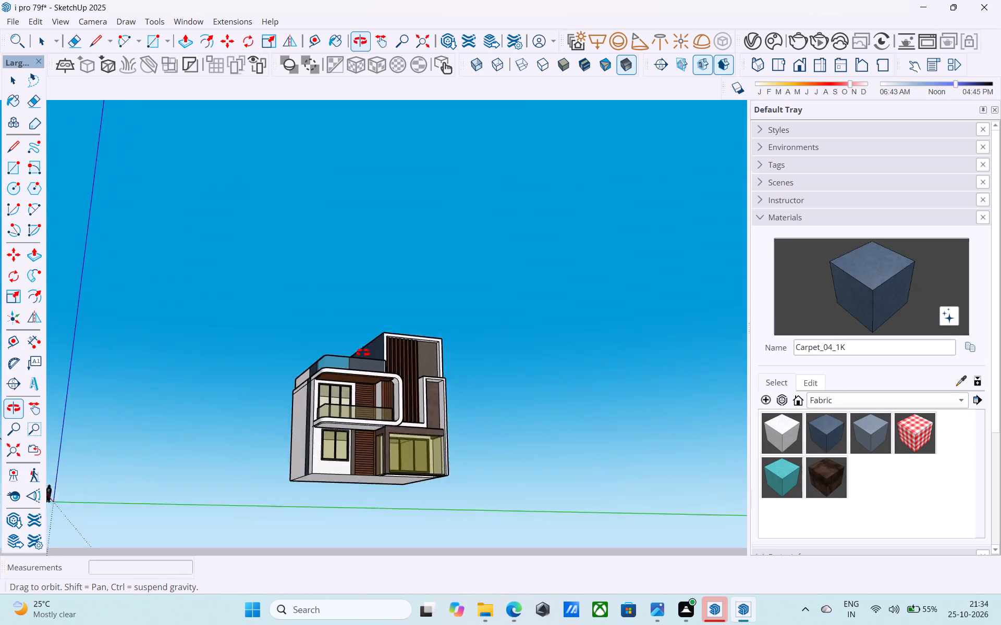
pyautogui.moveTo(363, 353); pyautogui.dragTo(434, 323, button='middle')
pyautogui.scroll(5, 374, 379)
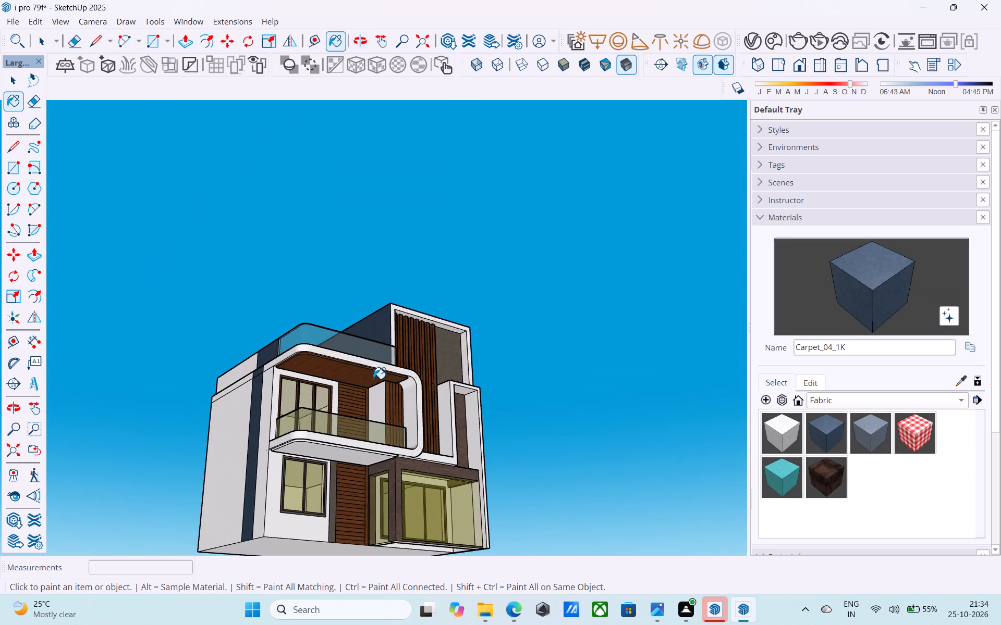
pyautogui.scroll(1, 375, 382)
pyautogui.moveTo(374, 383); pyautogui.dragTo(384, 399, button='middle')
pyautogui.scroll(-4, 394, 379)
pyautogui.moveTo(393, 385); pyautogui.dragTo(388, 437, button='middle')
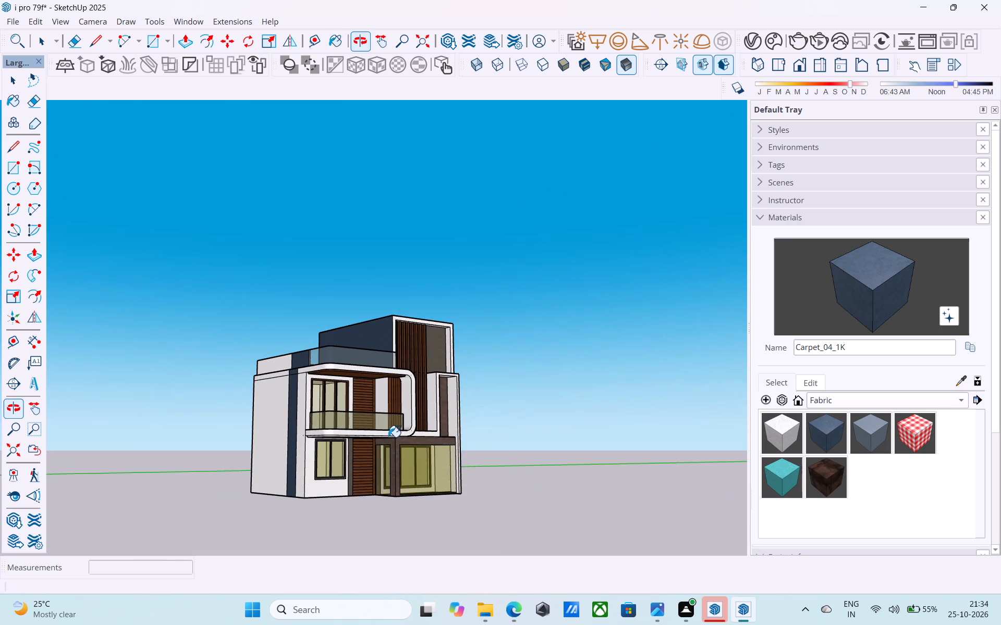
pyautogui.scroll(2, 404, 405)
pyautogui.moveTo(402, 404); pyautogui.dragTo(391, 395, button='middle')
pyautogui.scroll(1, 396, 392)
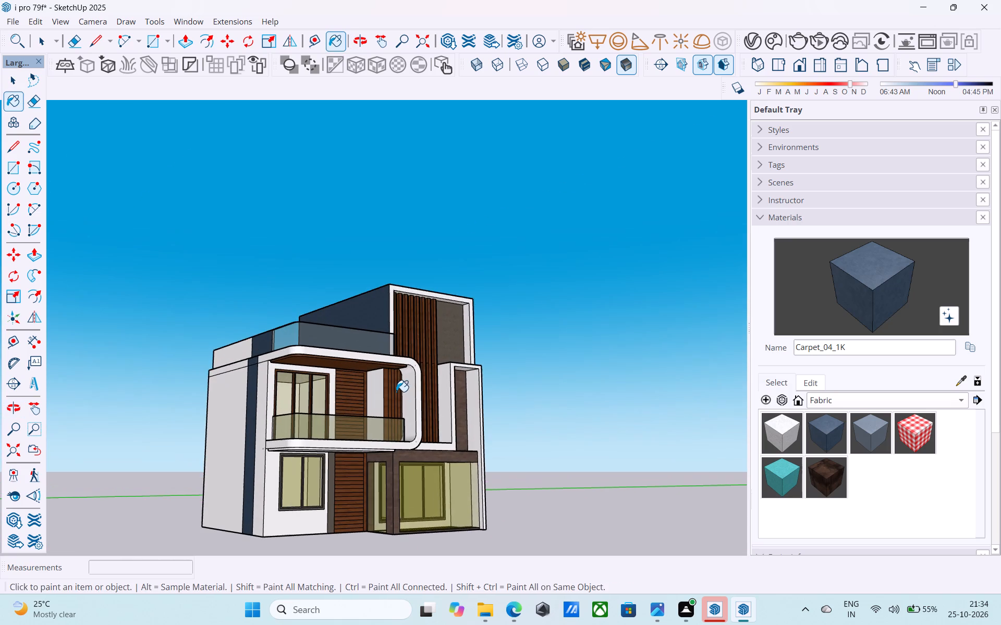
pyautogui.moveTo(391, 389); pyautogui.dragTo(384, 386, button='middle')
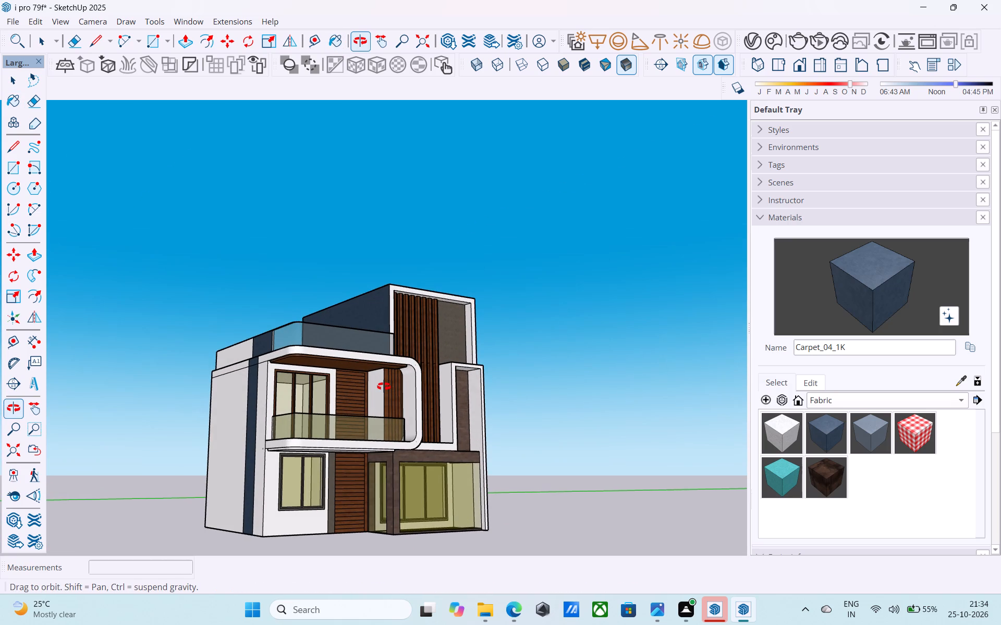
pyautogui.moveTo(384, 386); pyautogui.dragTo(312, 392, button='middle')
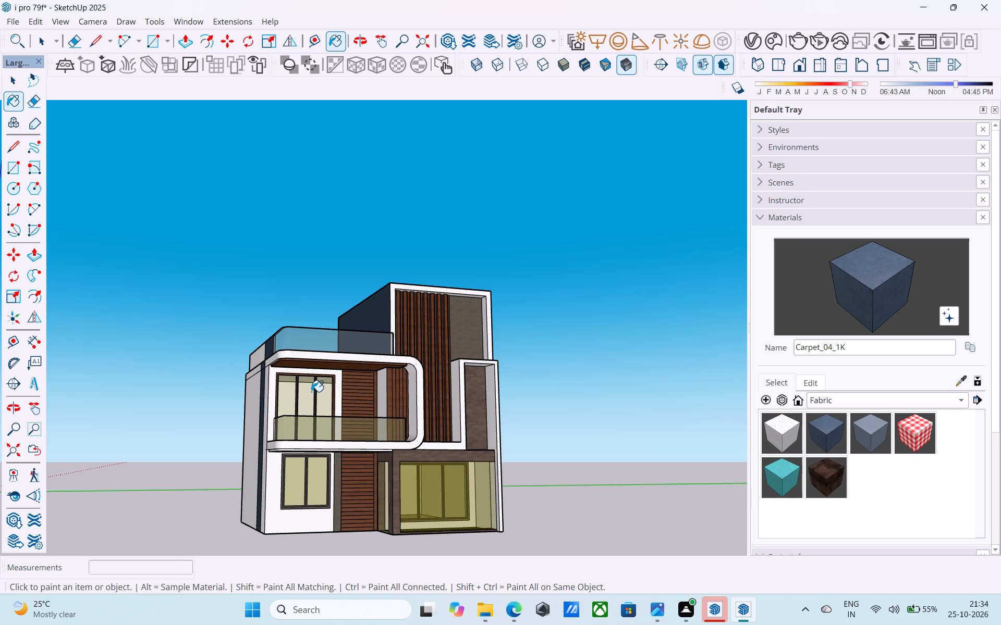
pyautogui.moveTo(296, 396); pyautogui.dragTo(382, 391, button='middle')
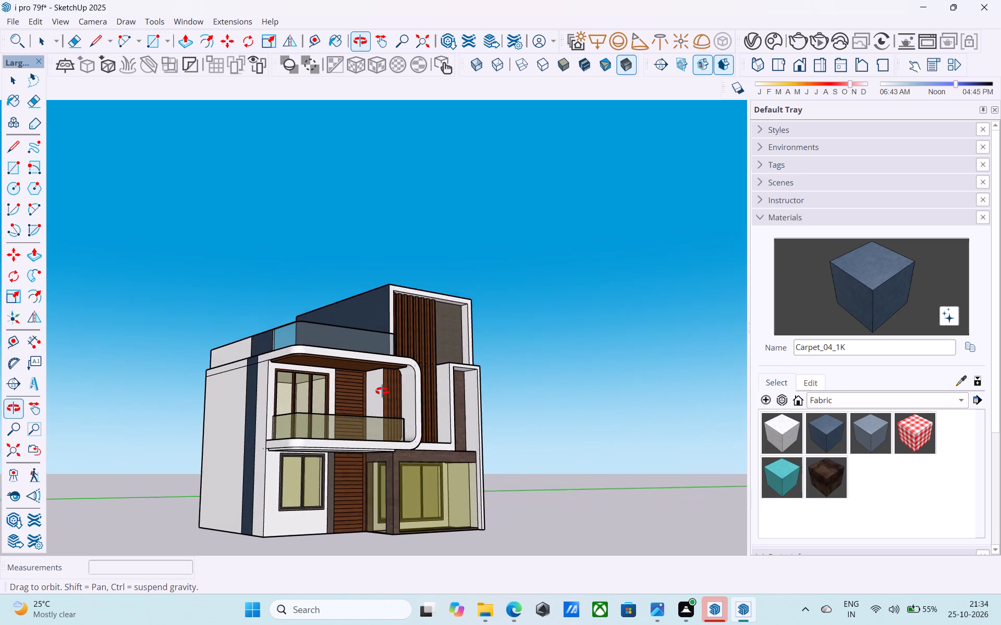
pyautogui.moveTo(382, 391); pyautogui.dragTo(383, 392, button='middle')
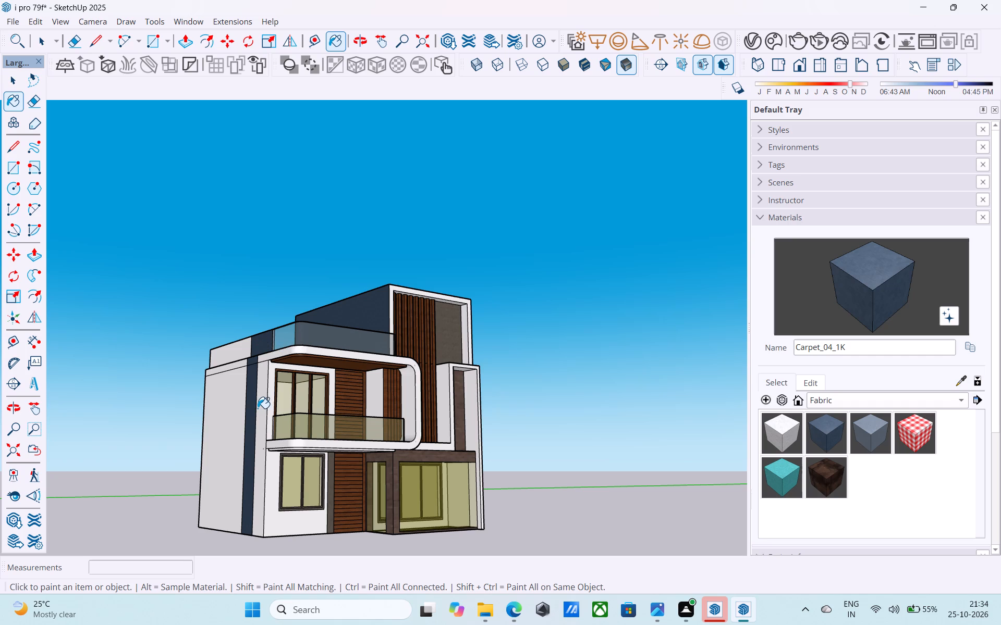
pyautogui.moveTo(258, 408); pyautogui.dragTo(235, 416, button='middle')
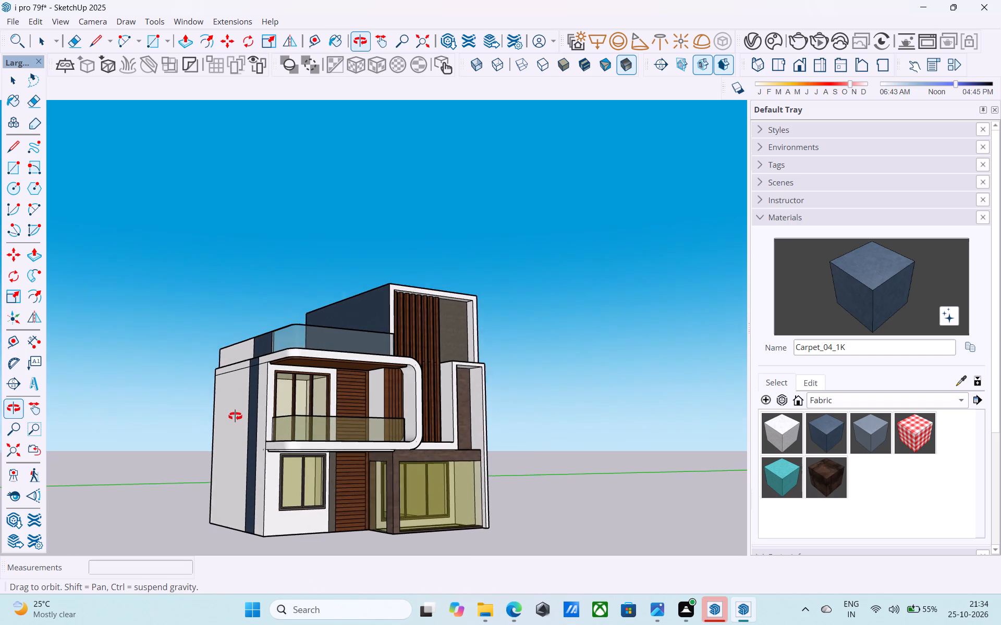
pyautogui.moveTo(235, 416); pyautogui.dragTo(278, 384, button='middle')
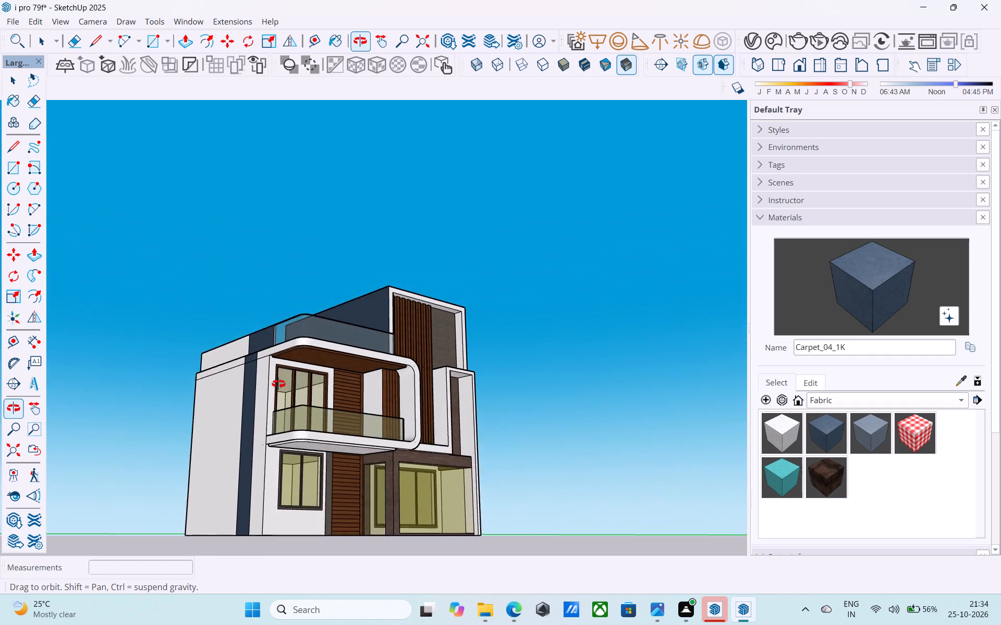
# Examine the whole house from the front, from below and from the side, checking the dark blue surfaces against the facade.
pyautogui.moveTo(278, 384); pyautogui.dragTo(299, 401, button='middle')
pyautogui.moveTo(320, 415); pyautogui.dragTo(246, 414, button='middle')
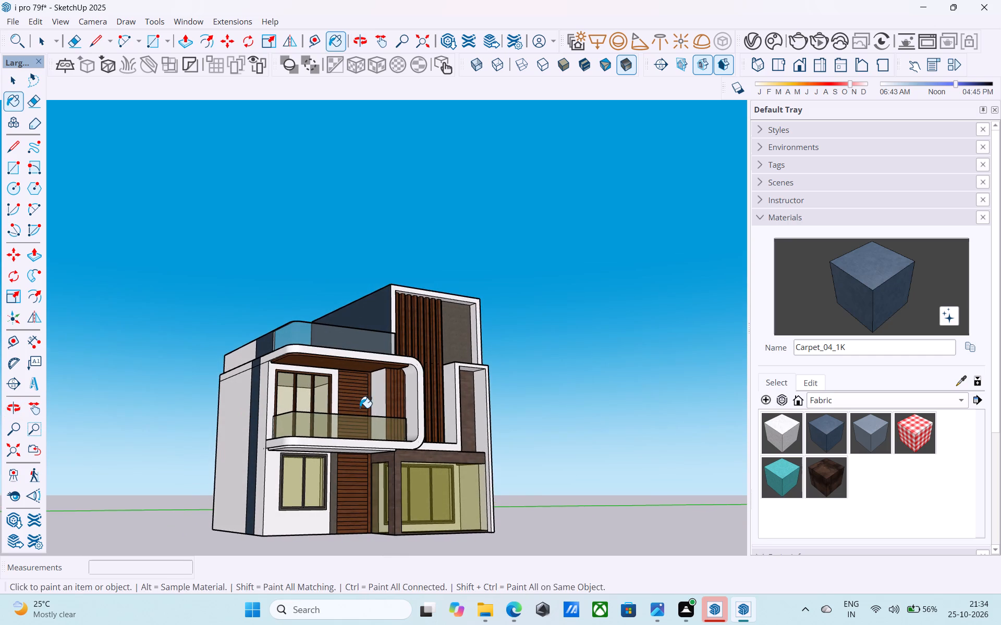
pyautogui.moveTo(349, 408); pyautogui.dragTo(436, 435, button='middle')
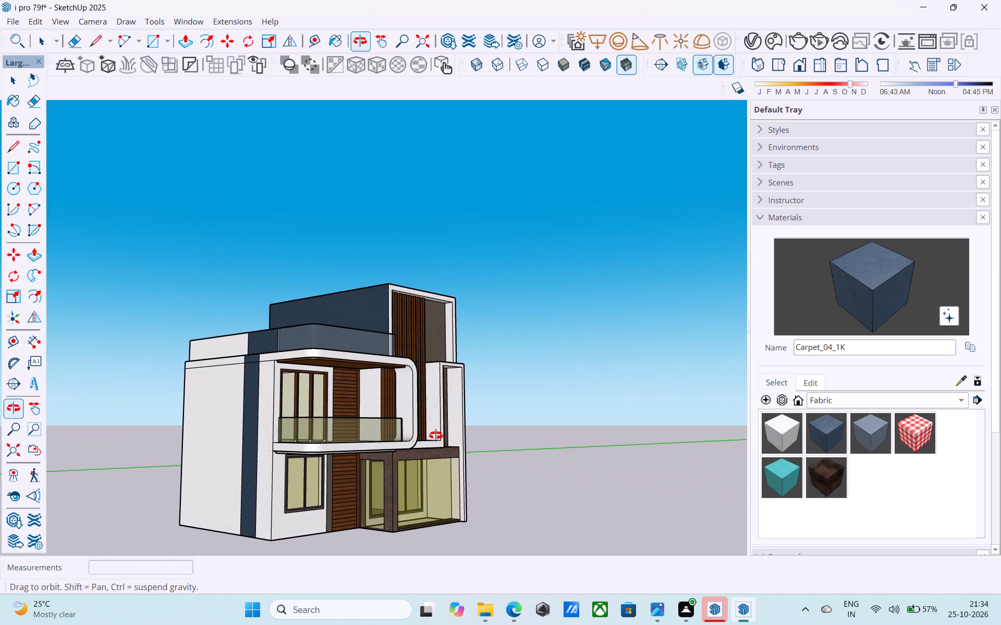
pyautogui.moveTo(436, 435); pyautogui.dragTo(380, 444, button='middle')
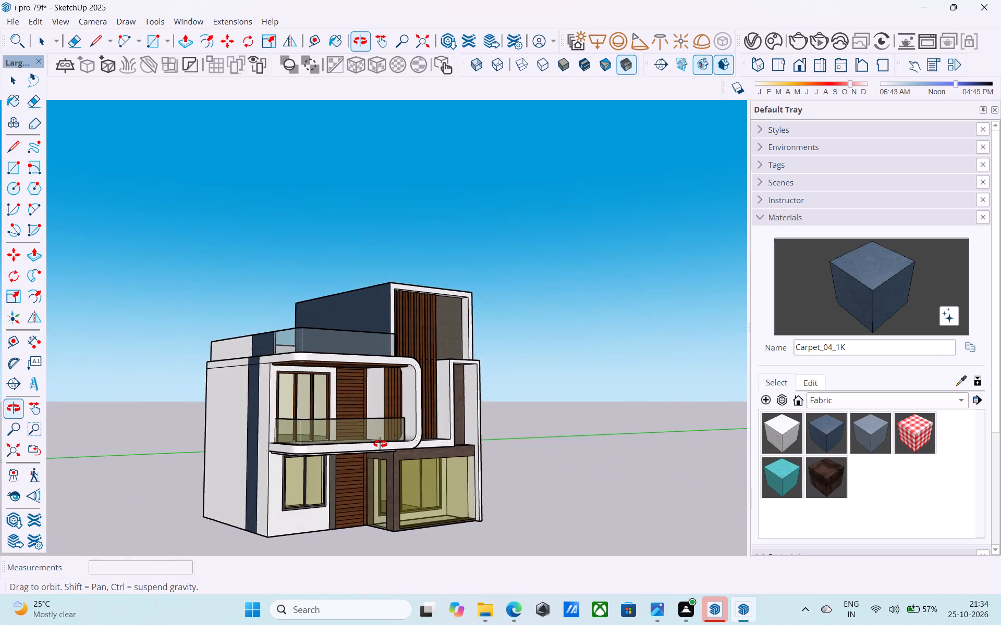
pyautogui.moveTo(380, 444); pyautogui.dragTo(343, 447, button='middle')
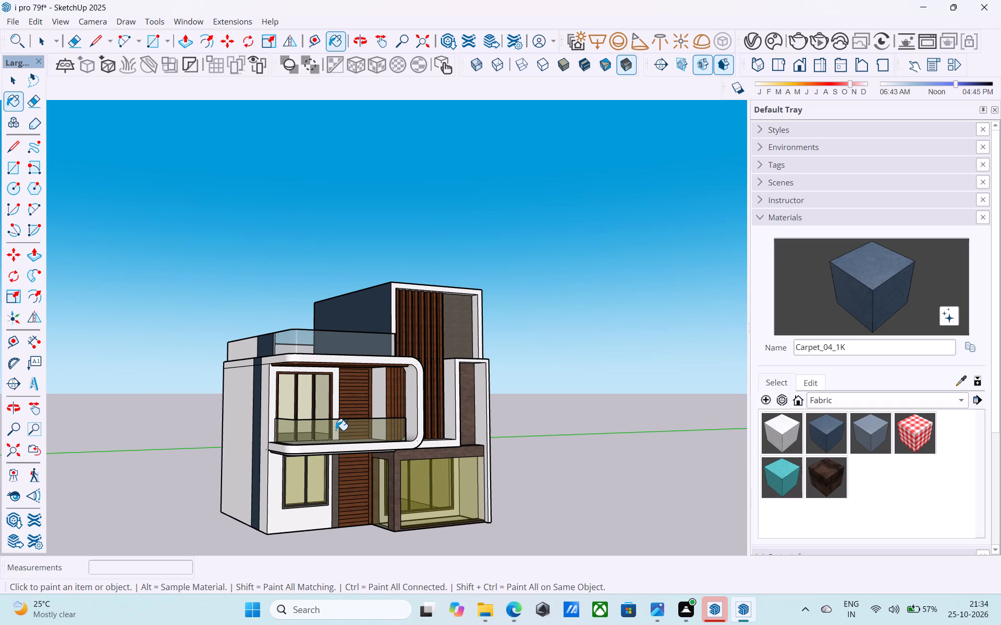
pyautogui.moveTo(335, 430); pyautogui.dragTo(335, 429, button='middle')
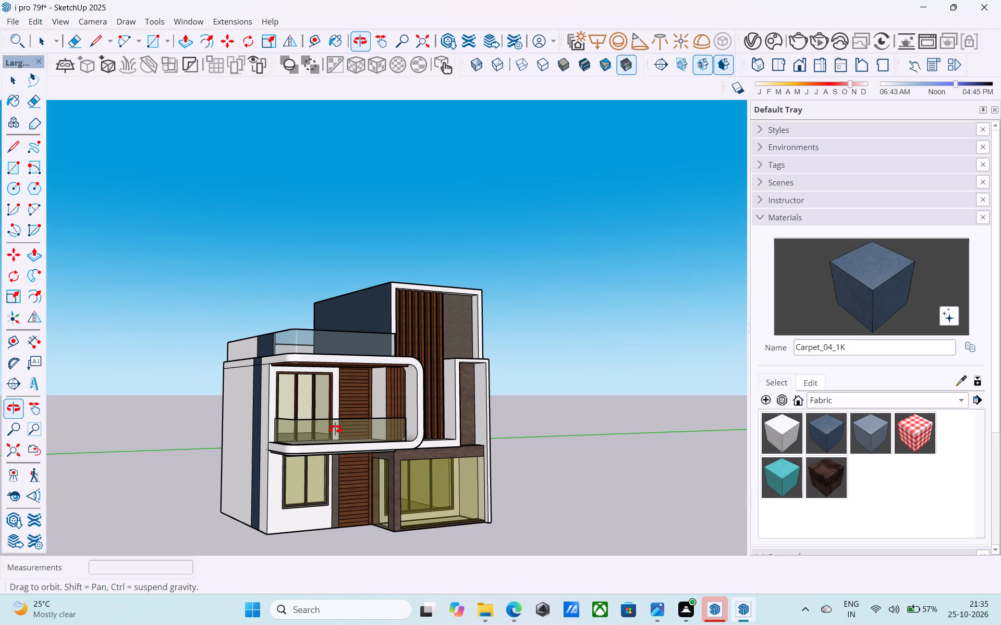
pyautogui.moveTo(335, 429); pyautogui.dragTo(392, 357, button='middle')
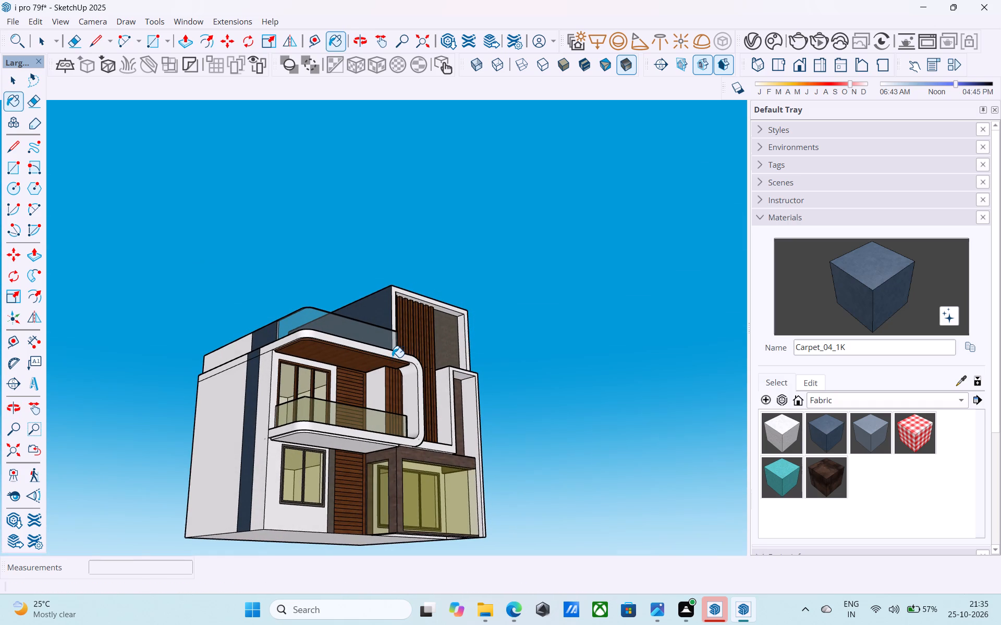
pyautogui.scroll(1, 392, 357)
pyautogui.scroll(-2, 365, 400)
pyautogui.moveTo(360, 407); pyautogui.dragTo(309, 366, button='middle')
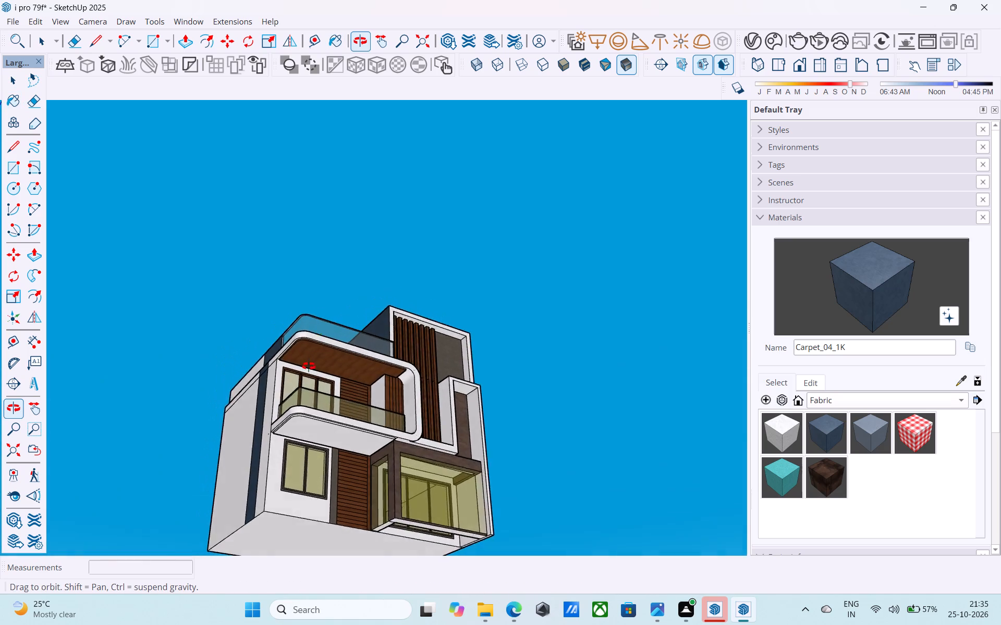
pyautogui.moveTo(309, 366); pyautogui.dragTo(312, 430, button='middle')
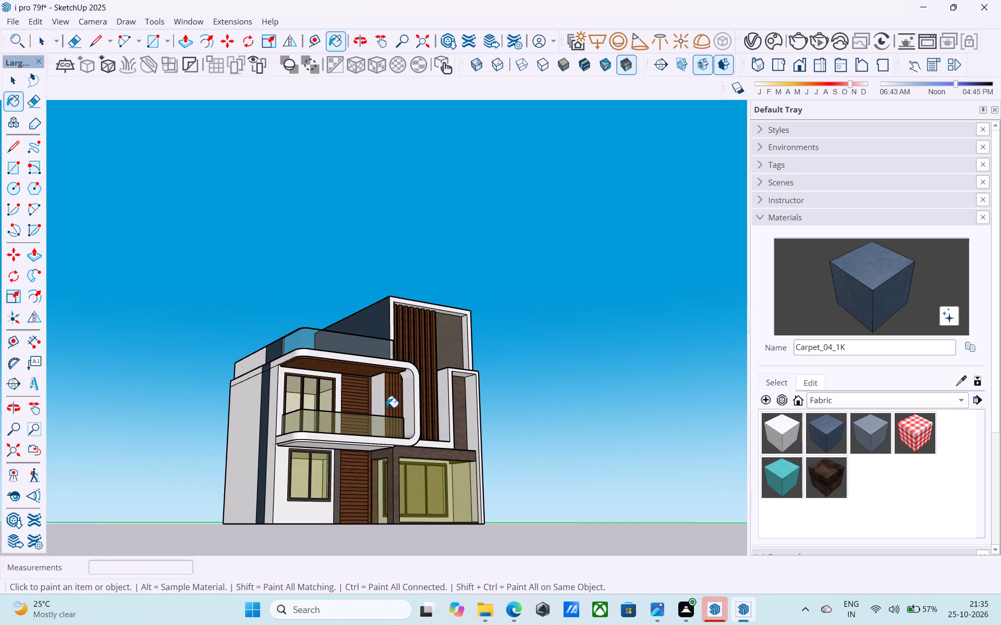
pyautogui.moveTo(405, 417); pyautogui.dragTo(404, 324, button='middle')
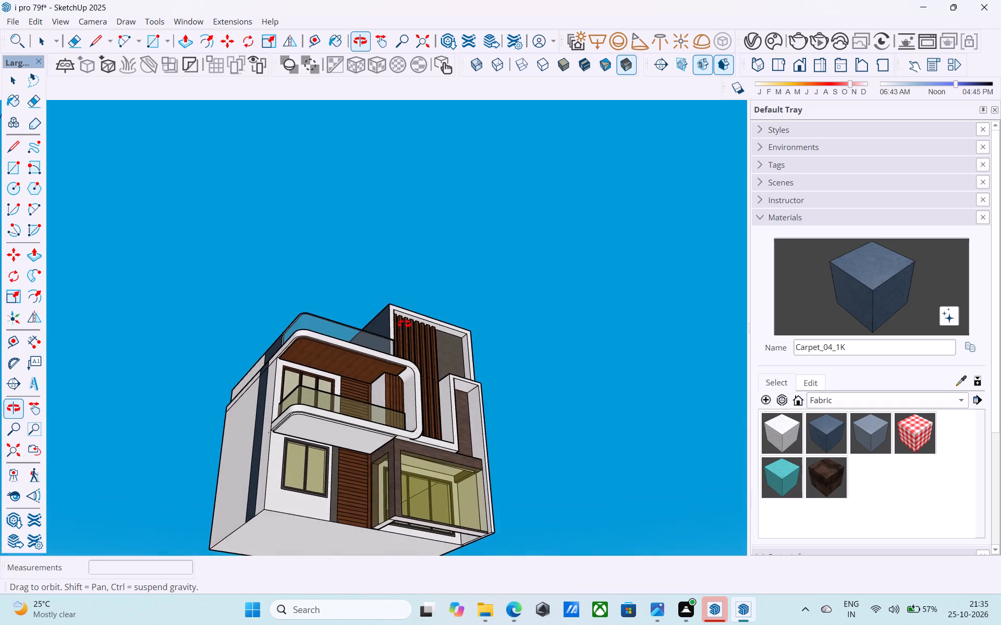
pyautogui.moveTo(404, 324); pyautogui.dragTo(517, 429, button='middle')
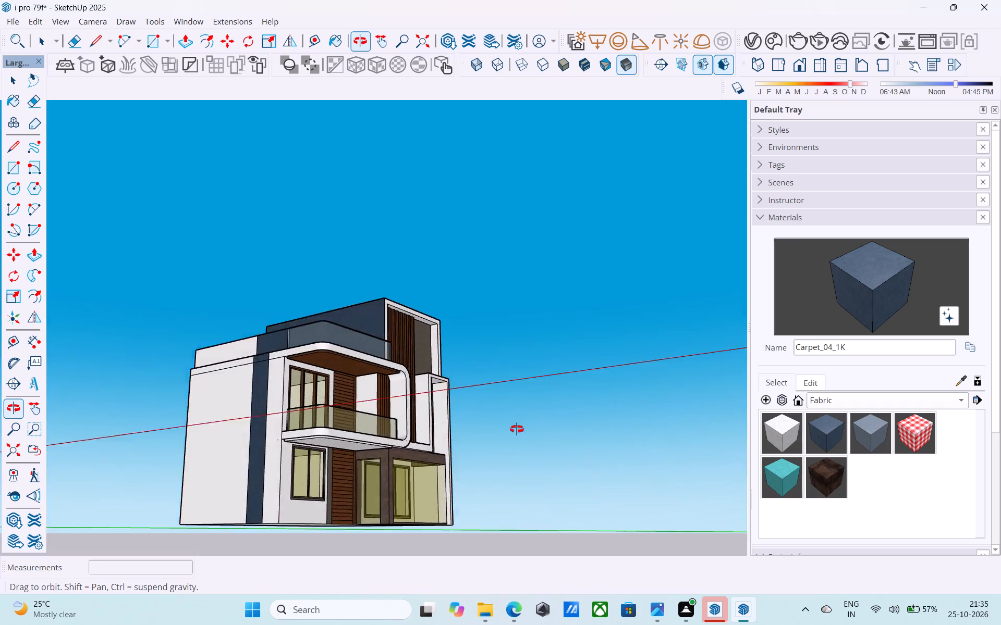
pyautogui.moveTo(517, 429); pyautogui.dragTo(679, 436, button='middle')
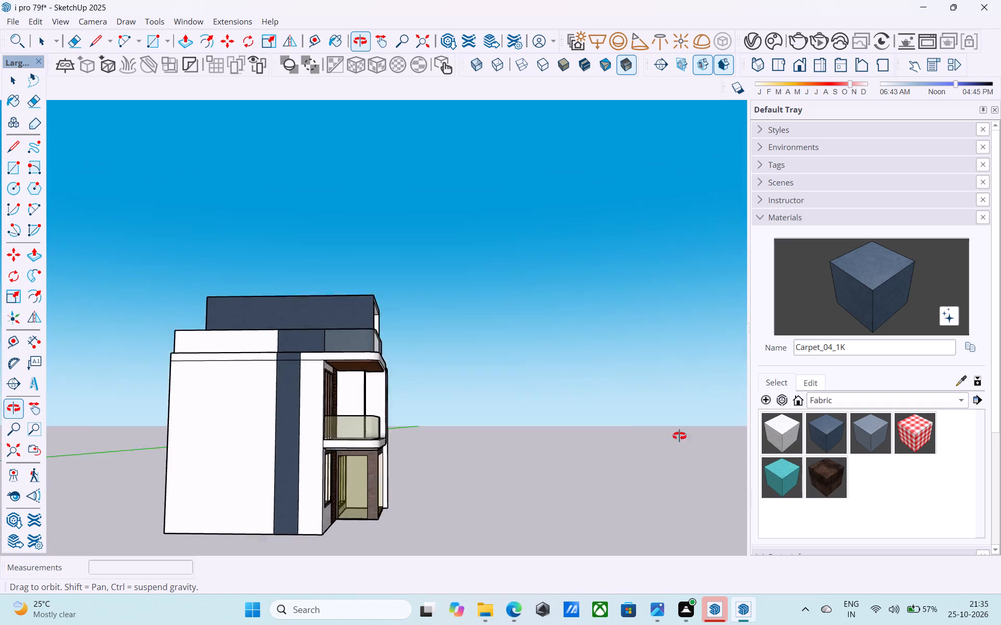
pyautogui.moveTo(679, 436); pyautogui.dragTo(700, 438, button='middle')
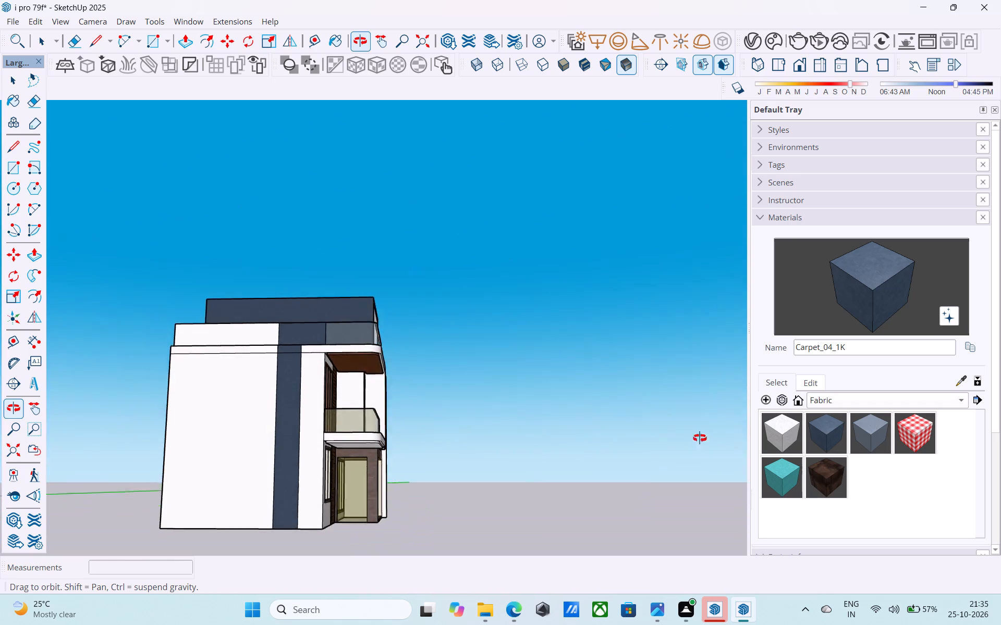
pyautogui.moveTo(700, 438); pyautogui.dragTo(604, 398, button='middle')
# Examine the balcony's wood ceiling and curved frame up close, the roof terrace from above, and the full front facade.
pyautogui.scroll(5, 333, 339)
pyautogui.scroll(9, 411, 396)
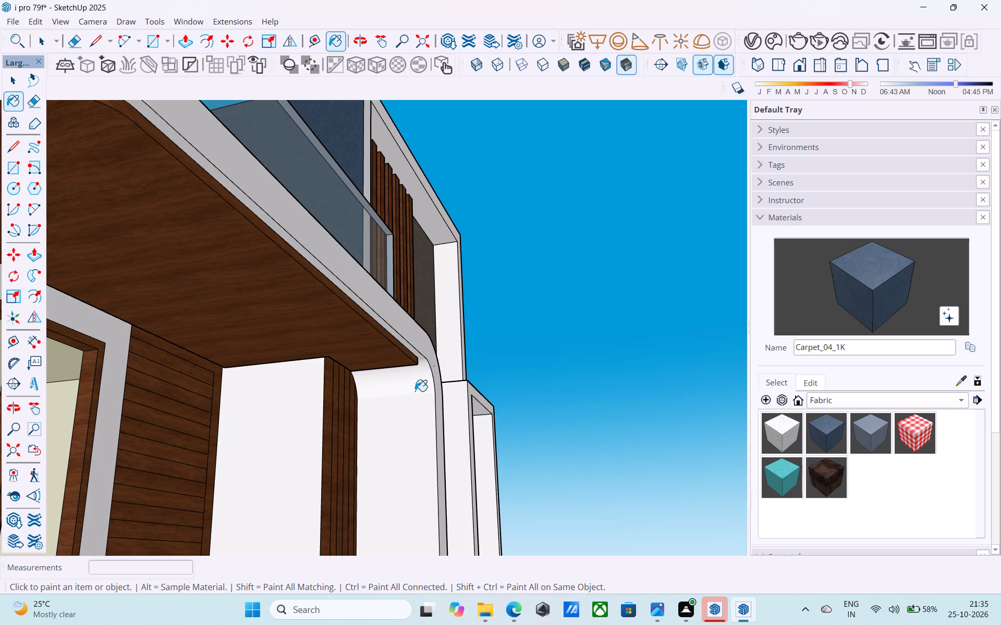
pyautogui.scroll(-9, 427, 397)
pyautogui.moveTo(411, 387); pyautogui.dragTo(380, 409, button='middle')
pyautogui.scroll(-1, 402, 386)
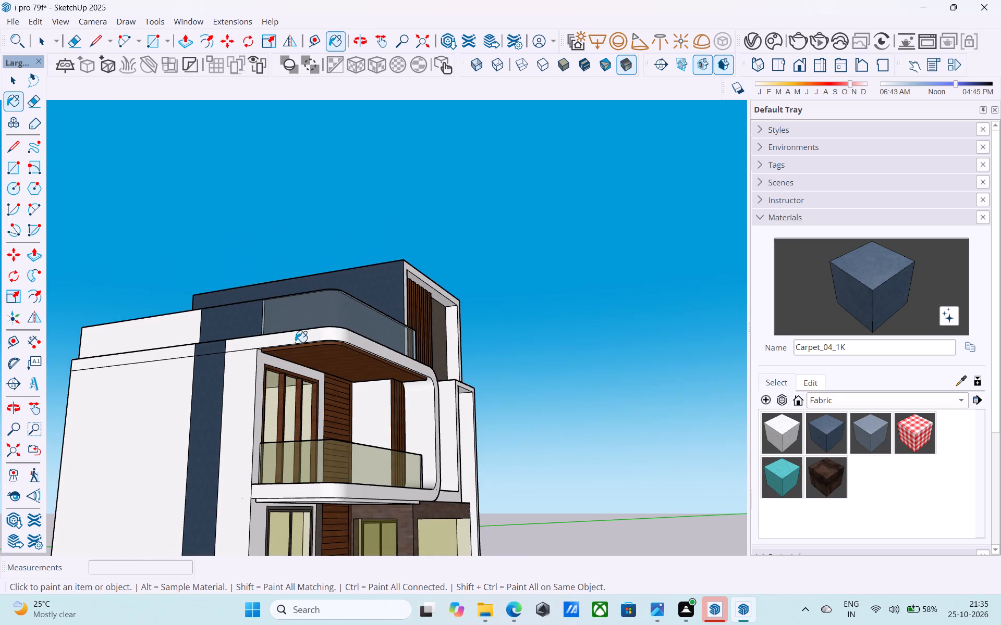
pyautogui.moveTo(330, 340); pyautogui.dragTo(241, 503, button='middle')
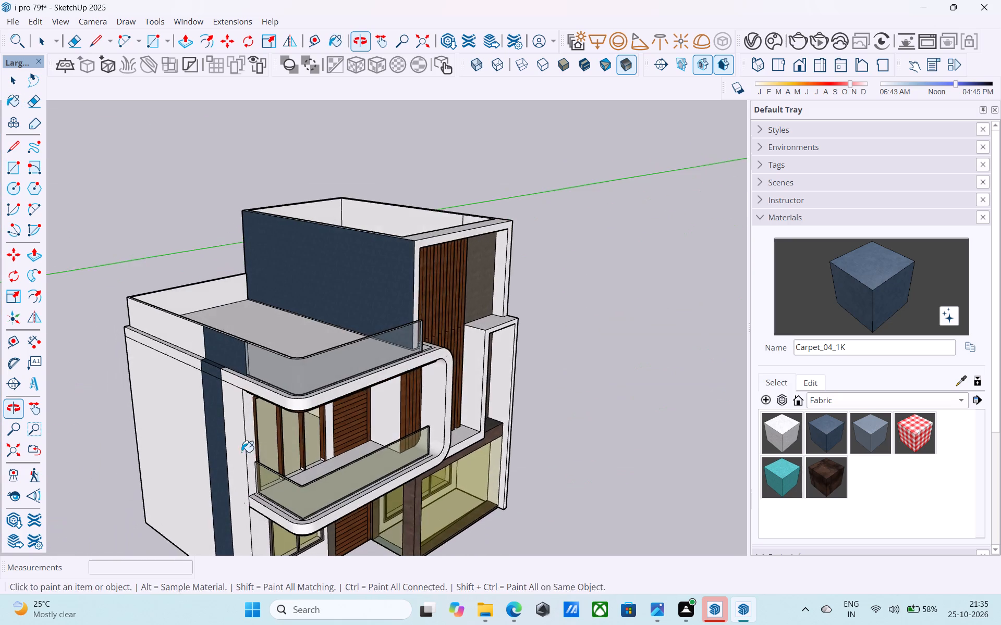
pyautogui.scroll(-5, 246, 444)
pyautogui.moveTo(260, 451); pyautogui.dragTo(304, 385, button='middle')
pyautogui.scroll(-4, 309, 386)
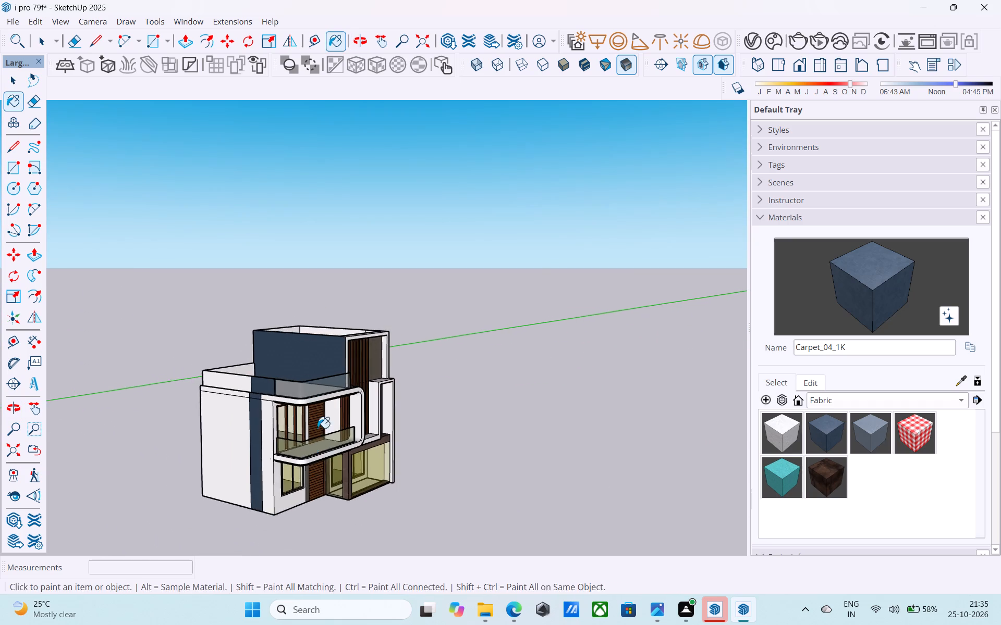
pyautogui.moveTo(317, 452); pyautogui.dragTo(305, 418, button='middle')
pyautogui.moveTo(306, 457); pyautogui.dragTo(346, 384, button='middle')
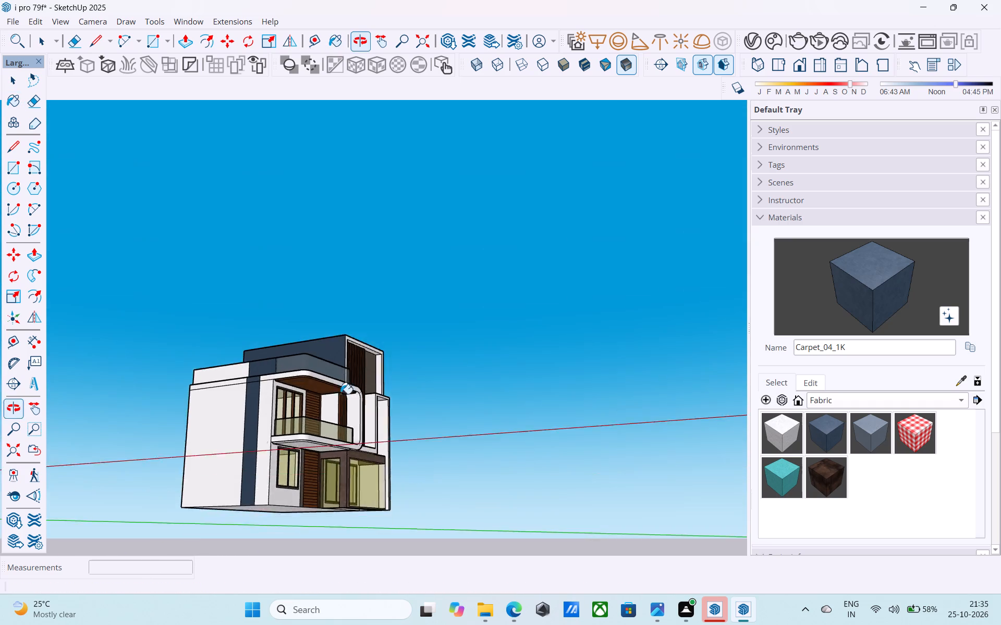
pyautogui.scroll(5, 323, 426)
pyautogui.scroll(-3, 320, 429)
pyautogui.moveTo(320, 429); pyautogui.dragTo(319, 435, button='middle')
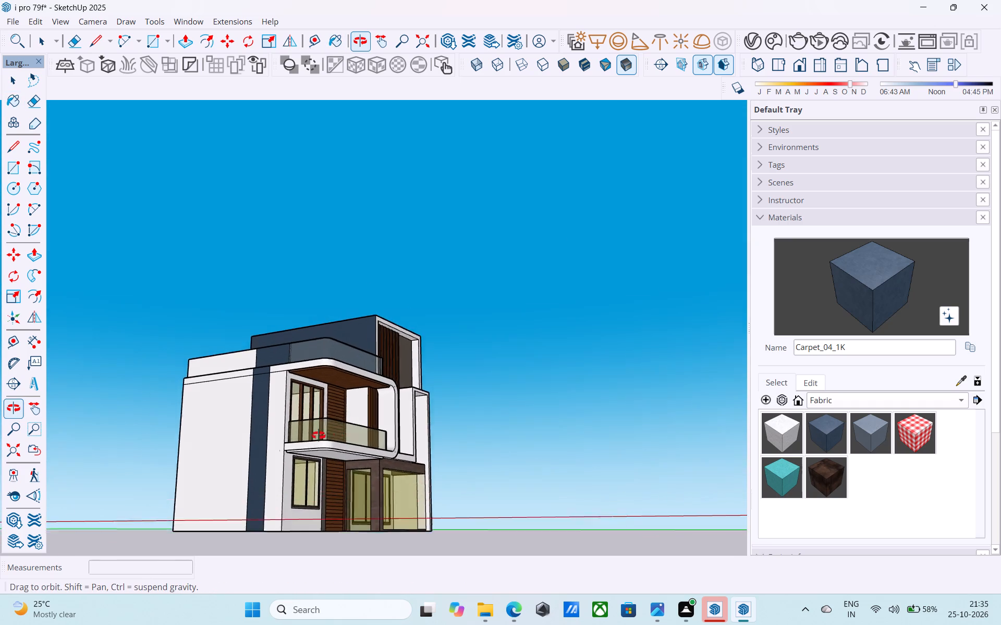
pyautogui.moveTo(319, 435); pyautogui.dragTo(235, 443, button='middle')
pyautogui.keyDown('shift'); pyautogui.moveTo(329, 413); pyautogui.dragTo(179, 419, button='middle'); pyautogui.keyUp('shift')
pyautogui.scroll(3, 332, 415)
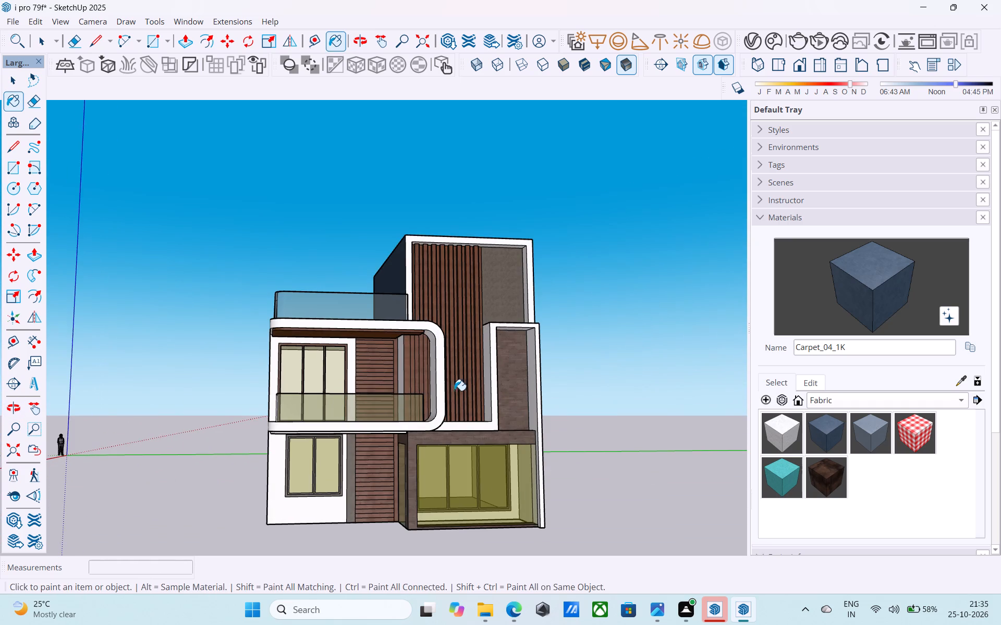
pyautogui.moveTo(444, 389); pyautogui.dragTo(429, 422, button='middle')
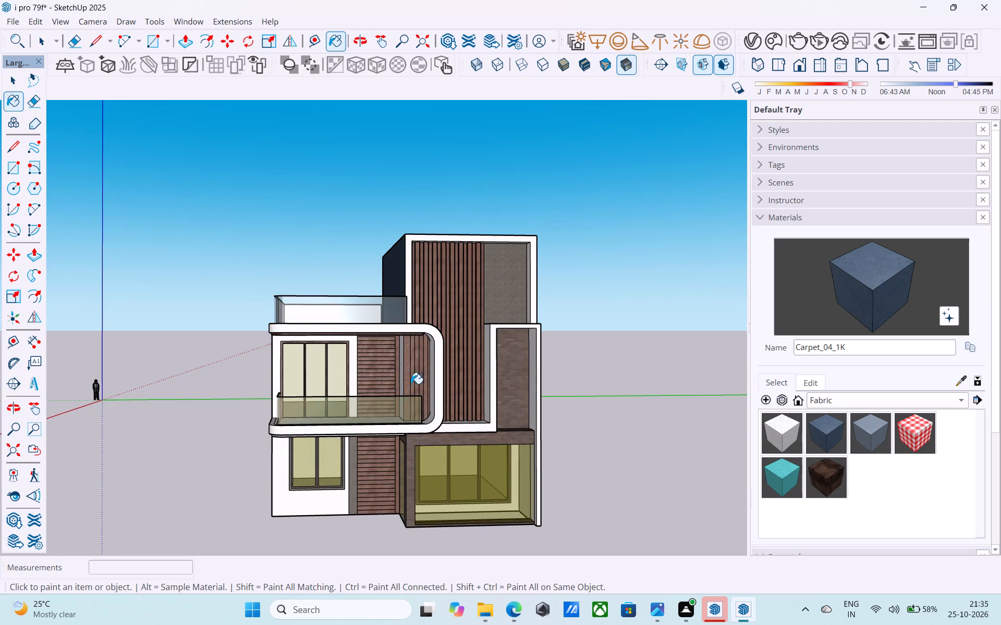
# Save the house model.
pyautogui.press('space')
pyautogui.scroll(5, 400, 343)
pyautogui.scroll(-6, 396, 346)
pyautogui.hotkey('ctrl', 's')
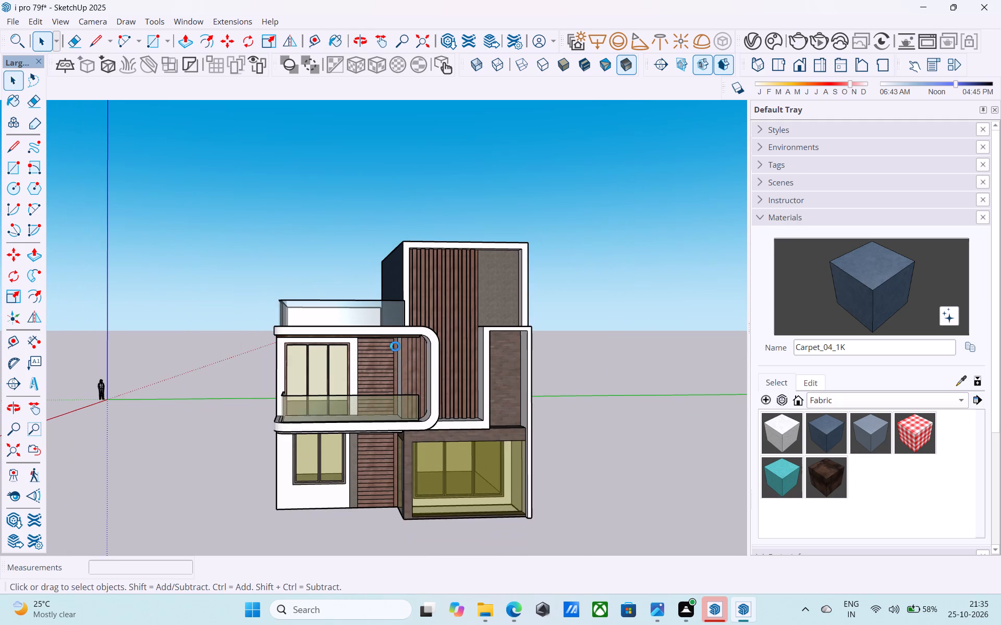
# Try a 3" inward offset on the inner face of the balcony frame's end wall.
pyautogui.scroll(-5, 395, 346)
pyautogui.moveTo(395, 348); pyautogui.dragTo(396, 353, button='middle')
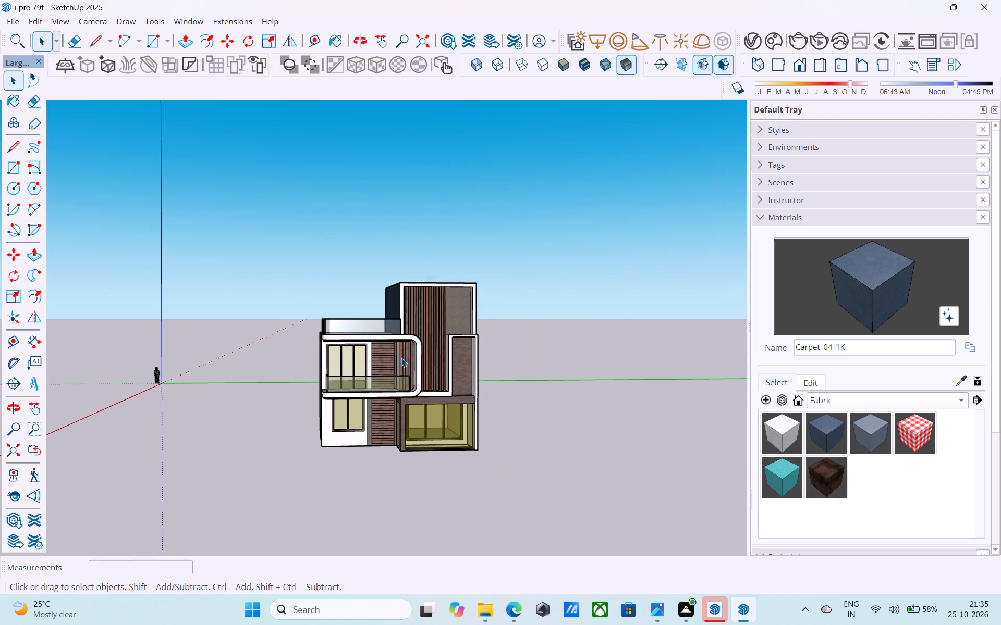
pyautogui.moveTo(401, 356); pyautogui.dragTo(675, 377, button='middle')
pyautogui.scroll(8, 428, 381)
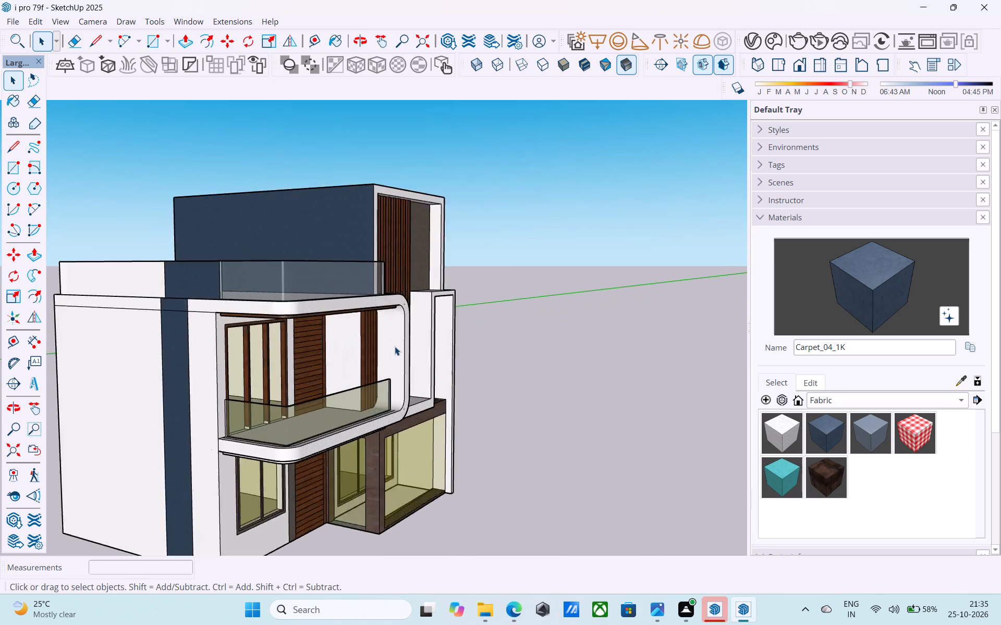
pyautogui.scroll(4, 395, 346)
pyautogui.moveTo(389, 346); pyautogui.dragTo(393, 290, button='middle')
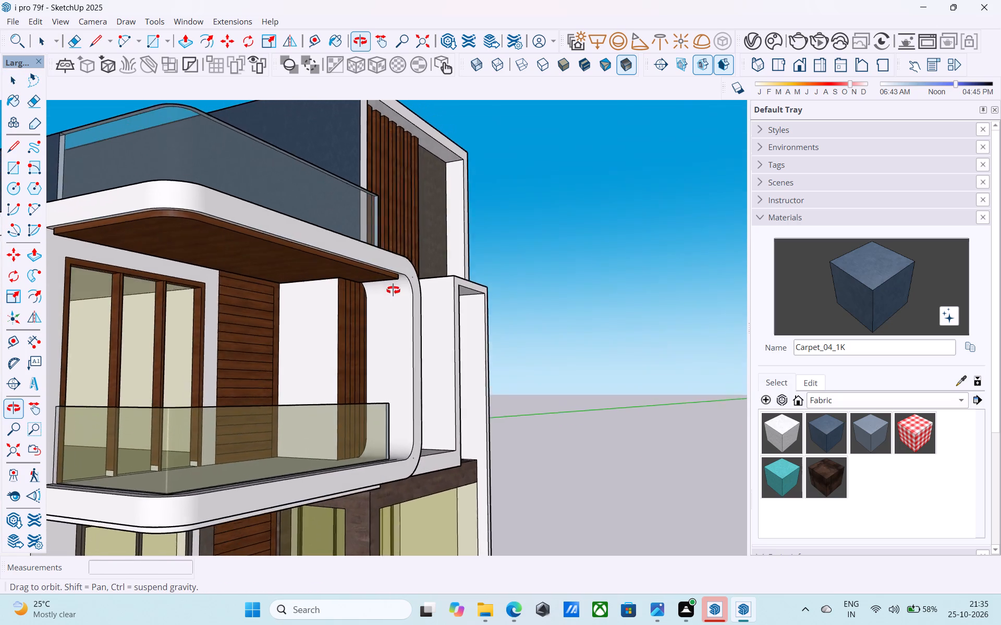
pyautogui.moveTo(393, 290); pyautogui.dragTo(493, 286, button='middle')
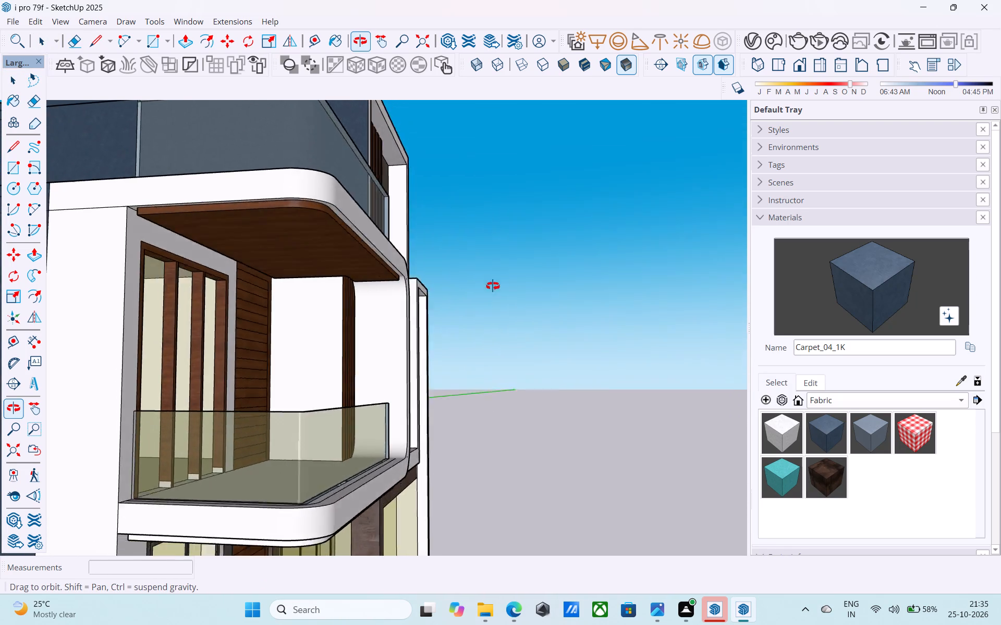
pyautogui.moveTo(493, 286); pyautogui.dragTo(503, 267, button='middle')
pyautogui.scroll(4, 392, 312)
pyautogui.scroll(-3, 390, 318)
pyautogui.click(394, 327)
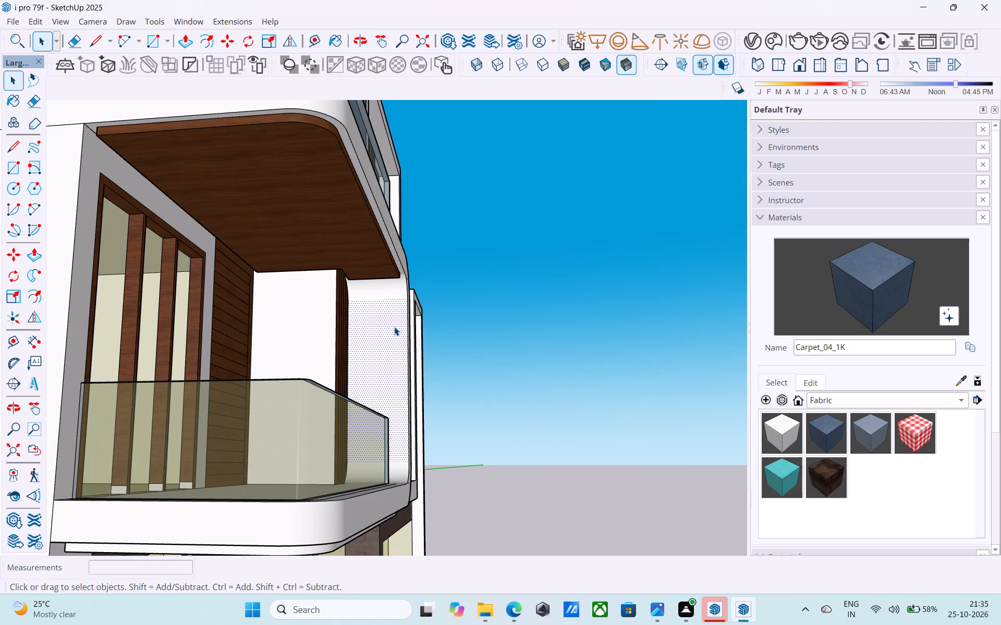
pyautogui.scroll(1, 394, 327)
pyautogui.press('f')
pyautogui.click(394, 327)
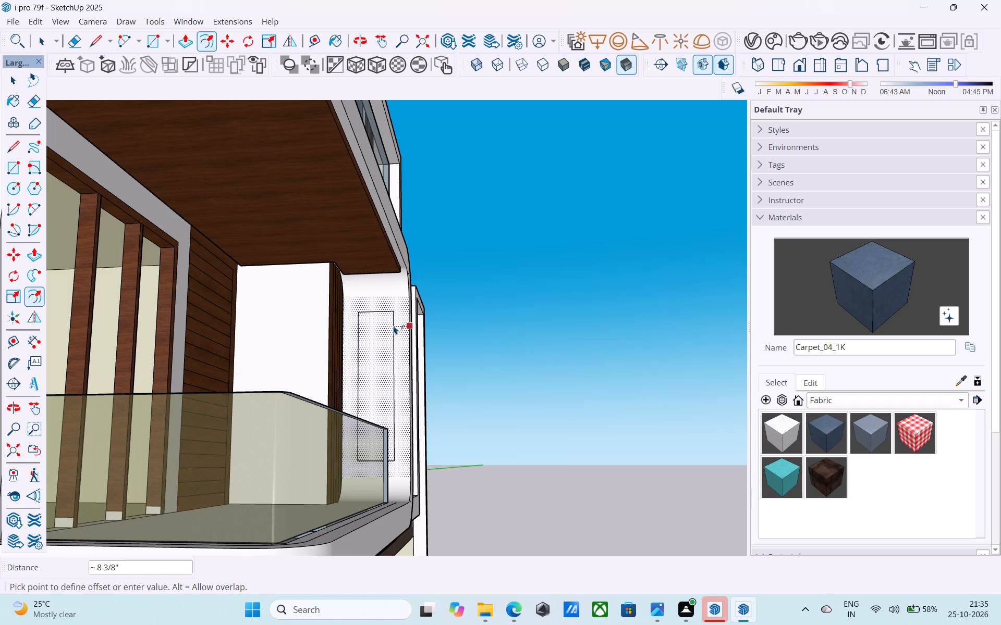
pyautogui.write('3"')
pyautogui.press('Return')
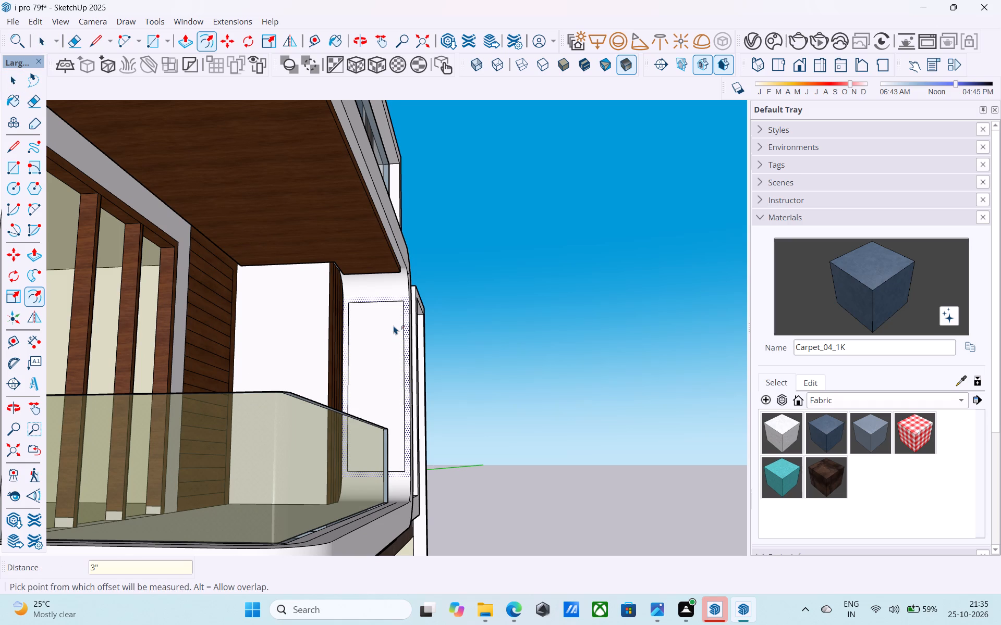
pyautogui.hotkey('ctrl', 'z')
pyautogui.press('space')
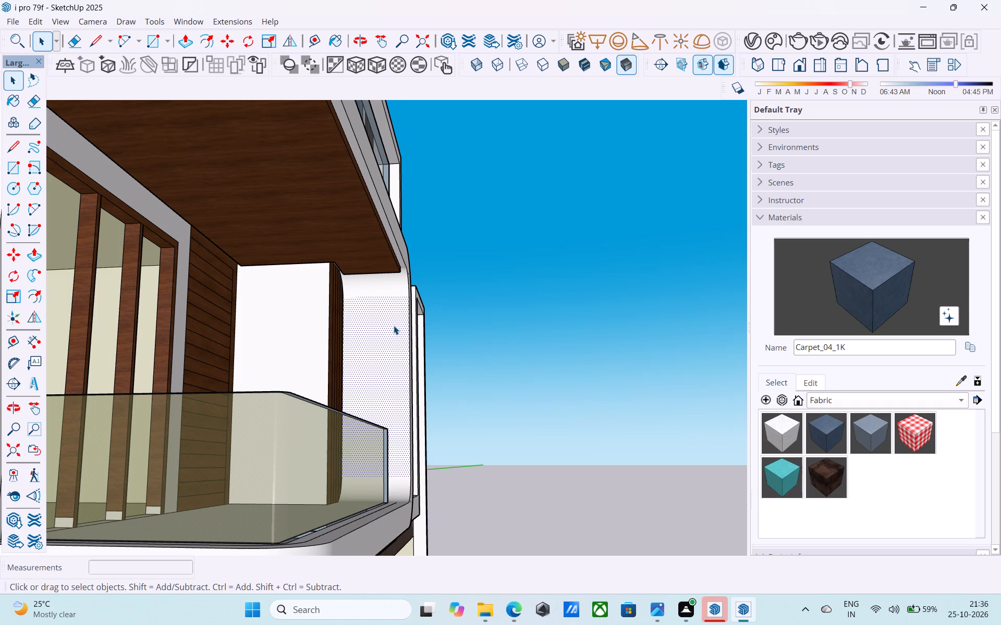
# Delete the stray line running along the balcony's lower slab edge, just outside the glass railing.
pyautogui.scroll(-5, 387, 328)
pyautogui.moveTo(387, 330); pyautogui.dragTo(64, 422, button='middle')
pyautogui.moveTo(401, 331); pyautogui.dragTo(379, 321, button='middle')
pyautogui.scroll(3, 411, 303)
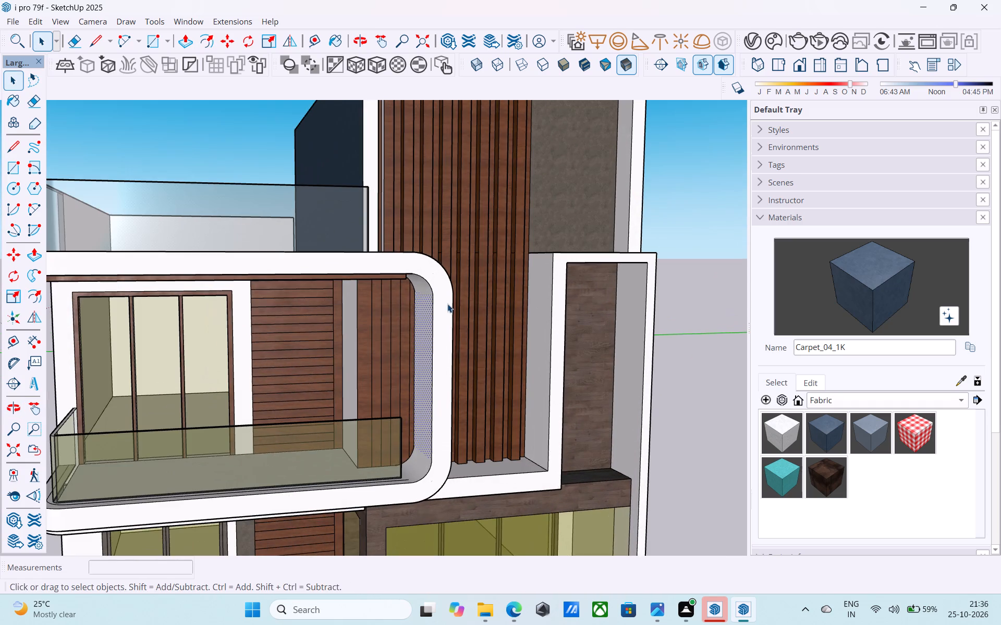
pyautogui.moveTo(412, 339); pyautogui.dragTo(257, 466, button='middle')
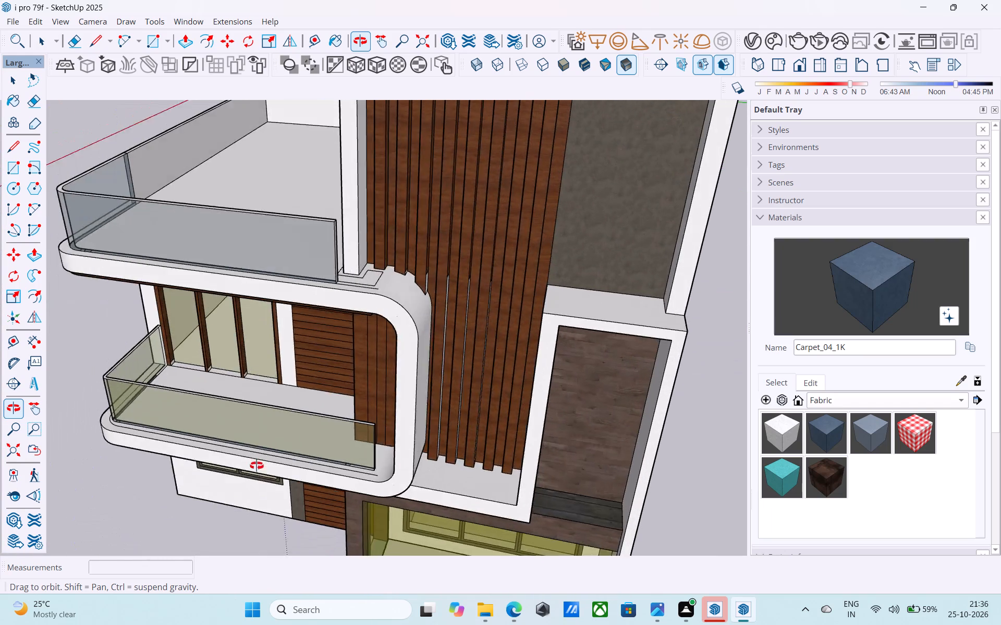
pyautogui.moveTo(257, 466); pyautogui.dragTo(619, 403, button='middle')
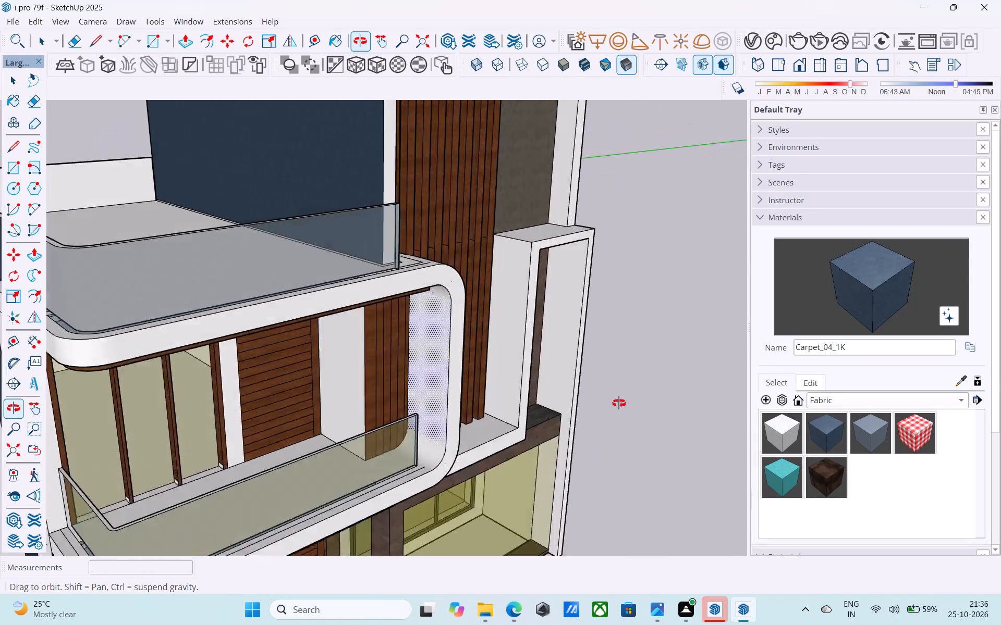
pyautogui.moveTo(619, 403); pyautogui.dragTo(477, 472, button='middle')
pyautogui.scroll(8, 418, 477)
pyautogui.click(386, 455)
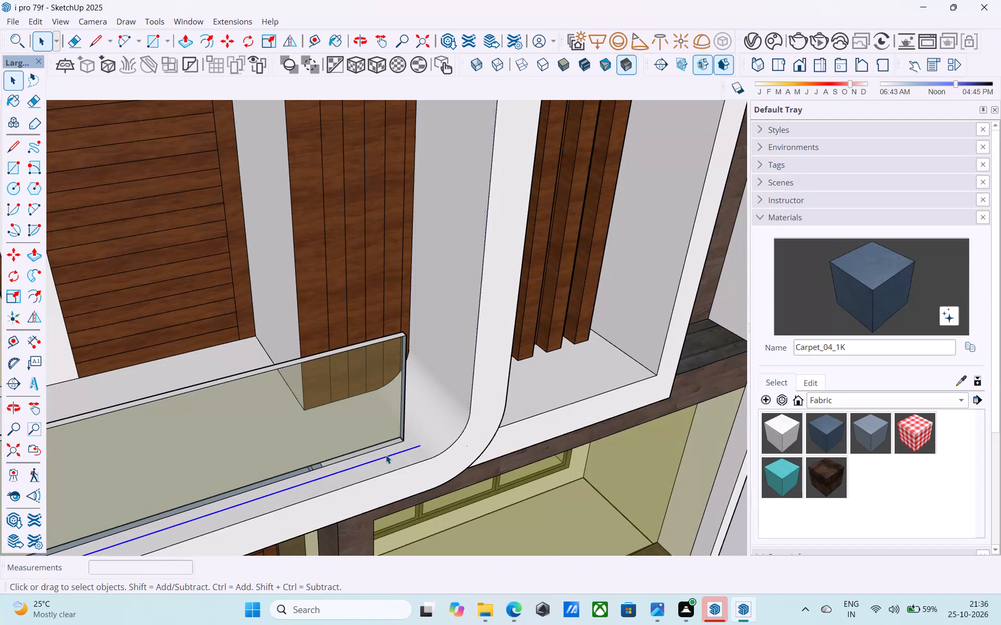
pyautogui.press('Delete')
# Delete the stray curved corner line and the straight side line outside the glass railing on the lower balcony slab.
pyautogui.scroll(-11, 471, 430)
pyautogui.moveTo(473, 427); pyautogui.dragTo(546, 499, button='middle')
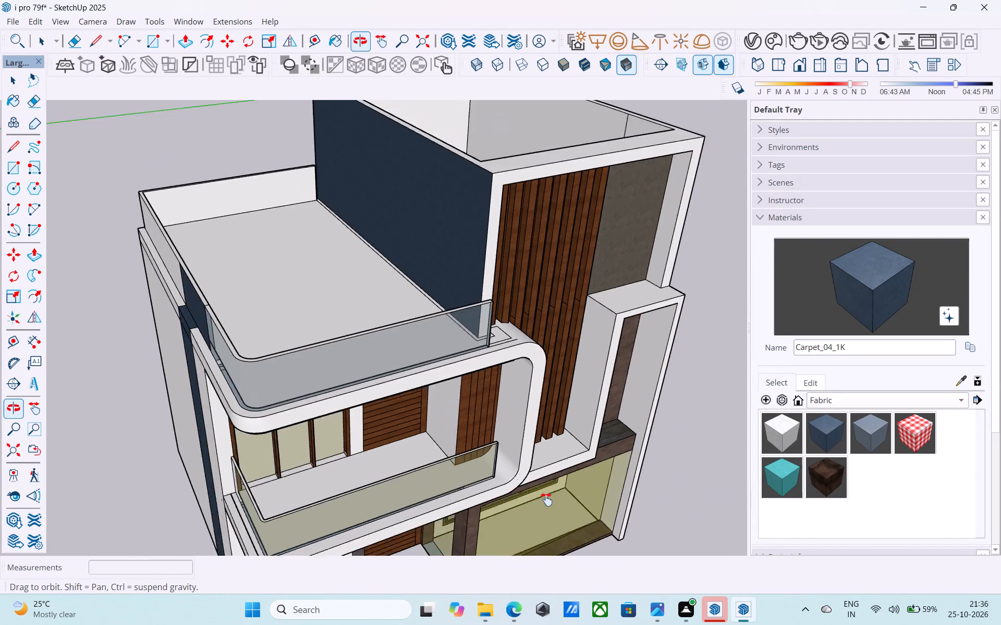
pyautogui.moveTo(546, 499); pyautogui.dragTo(738, 161, button='middle')
pyautogui.scroll(4, 545, 262)
pyautogui.keyDown('shift'); pyautogui.moveTo(523, 266); pyautogui.dragTo(395, 505, button='middle'); pyautogui.keyUp('shift')
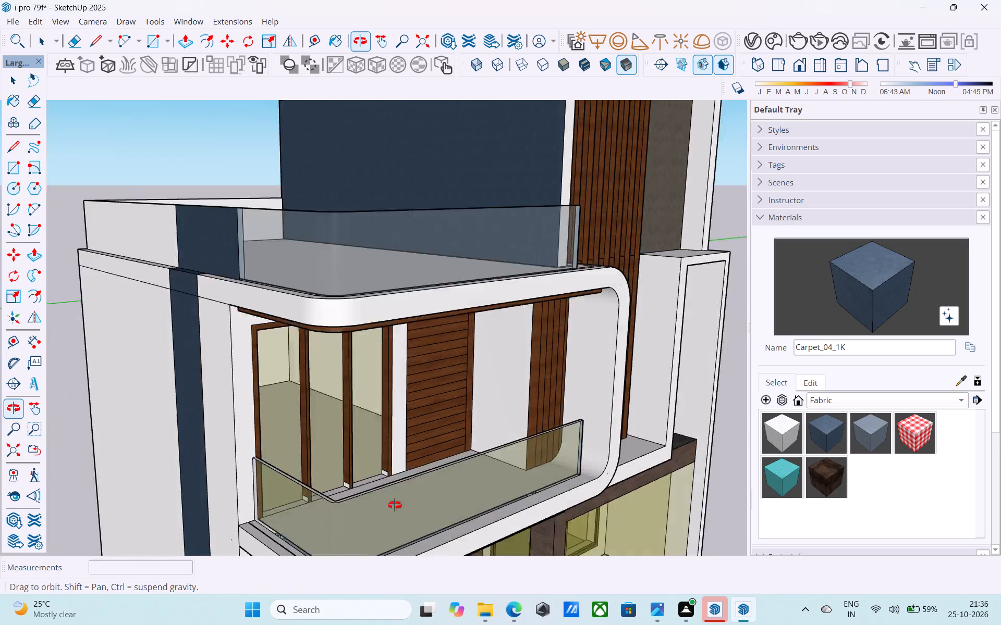
pyautogui.keyDown('shift'); pyautogui.moveTo(395, 505); pyautogui.dragTo(437, 366, button='middle'); pyautogui.keyUp('shift')
pyautogui.scroll(8, 389, 403)
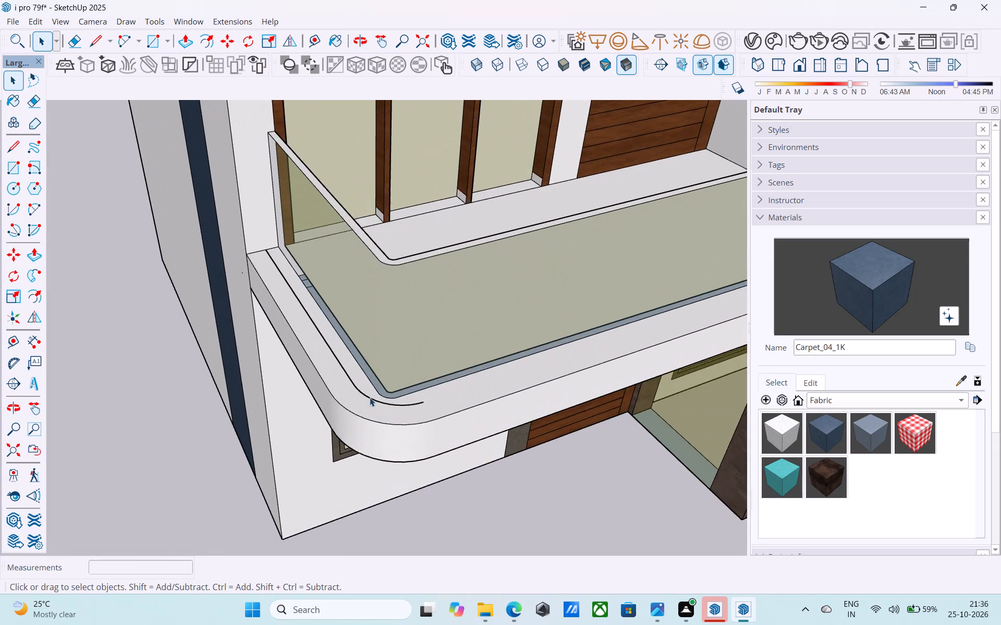
pyautogui.scroll(2, 370, 397)
pyautogui.click(363, 395)
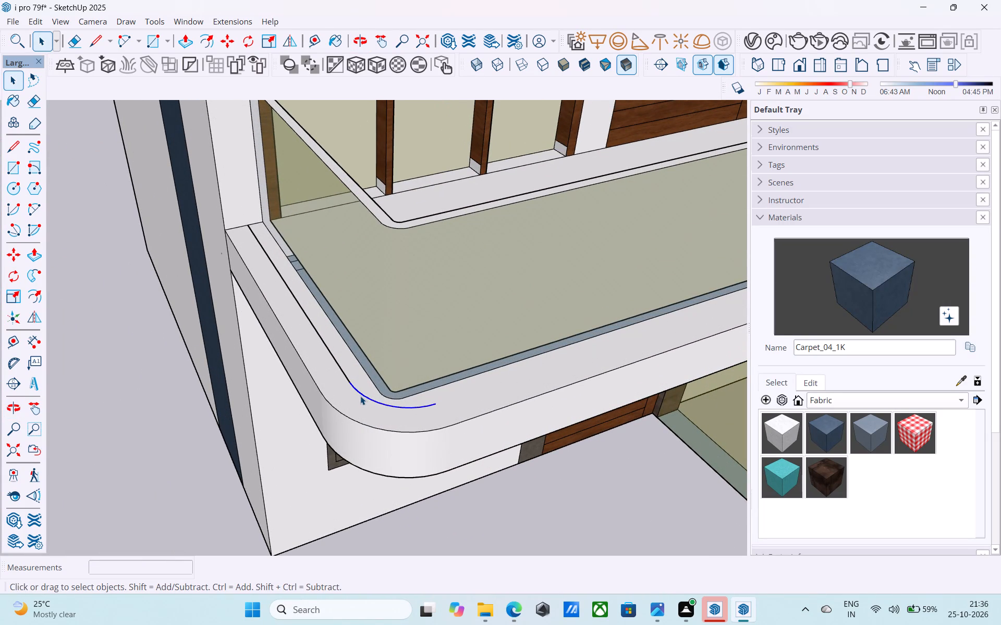
pyautogui.press('Delete')
pyautogui.click(348, 379)
pyautogui.press('Delete')
# Delete the stray line on the upper slab beside the end of the roof terrace's glass railing.
pyautogui.scroll(-6, 347, 380)
pyautogui.moveTo(365, 429); pyautogui.dragTo(463, 187, button='middle')
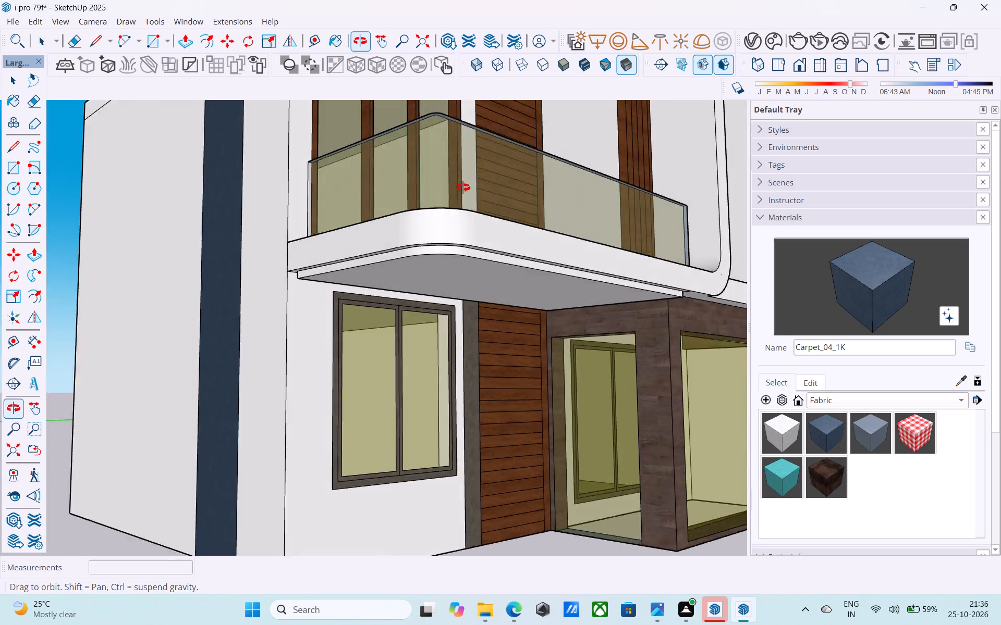
pyautogui.moveTo(463, 187); pyautogui.dragTo(295, 226, button='middle')
pyautogui.scroll(1, 288, 232)
pyautogui.scroll(-12, 286, 233)
pyautogui.moveTo(356, 248); pyautogui.dragTo(397, 447, button='middle')
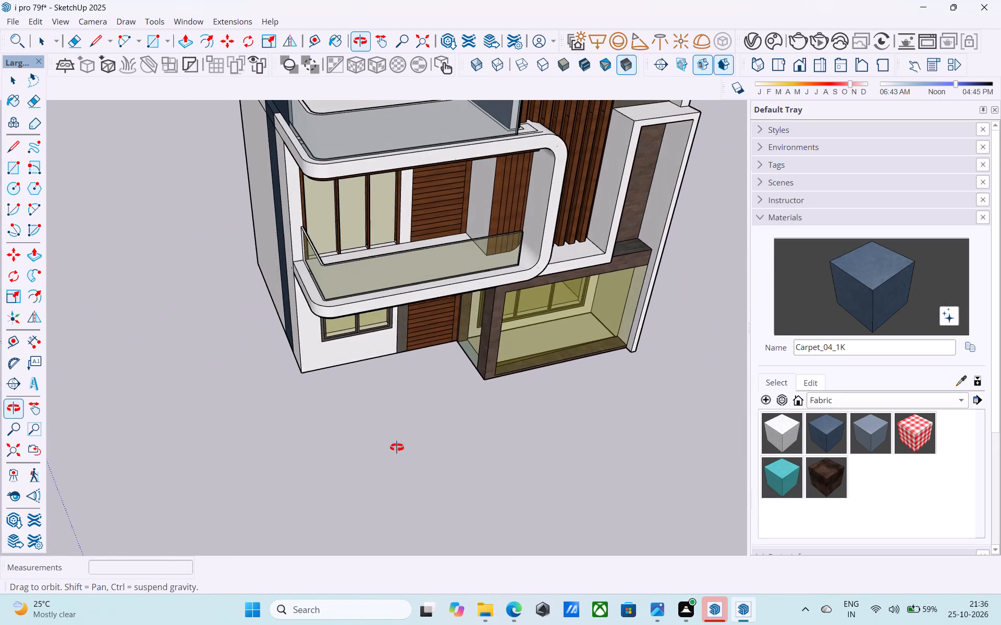
pyautogui.moveTo(397, 447); pyautogui.dragTo(405, 459, button='middle')
pyautogui.scroll(-6, 398, 449)
pyautogui.moveTo(398, 451); pyautogui.dragTo(441, 408, button='middle')
pyautogui.scroll(6, 352, 265)
pyautogui.moveTo(401, 319); pyautogui.dragTo(414, 316, button='middle')
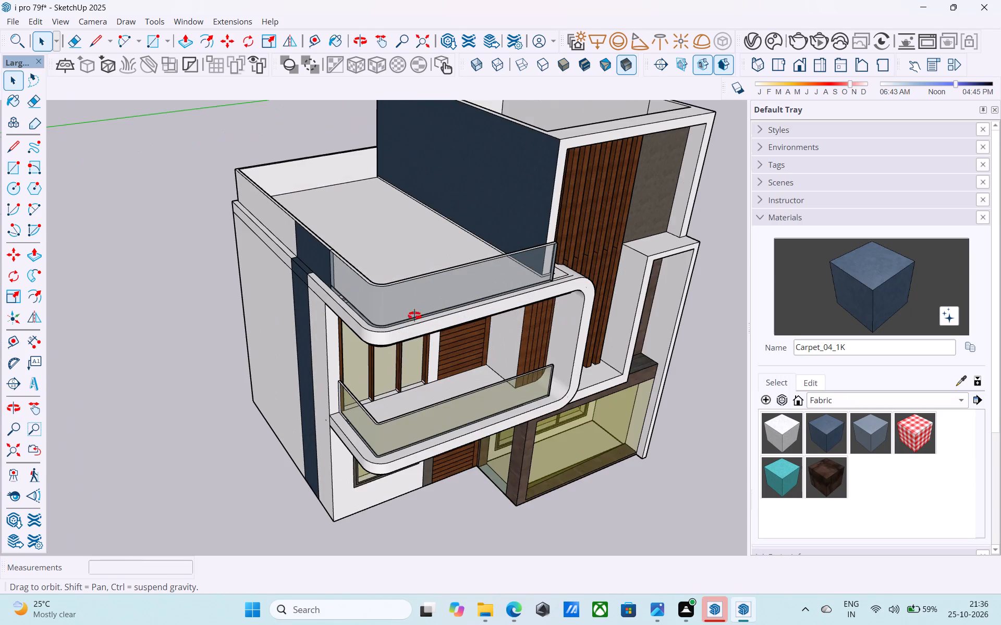
pyautogui.moveTo(414, 316); pyautogui.dragTo(432, 394, button='middle')
pyautogui.scroll(13, 517, 334)
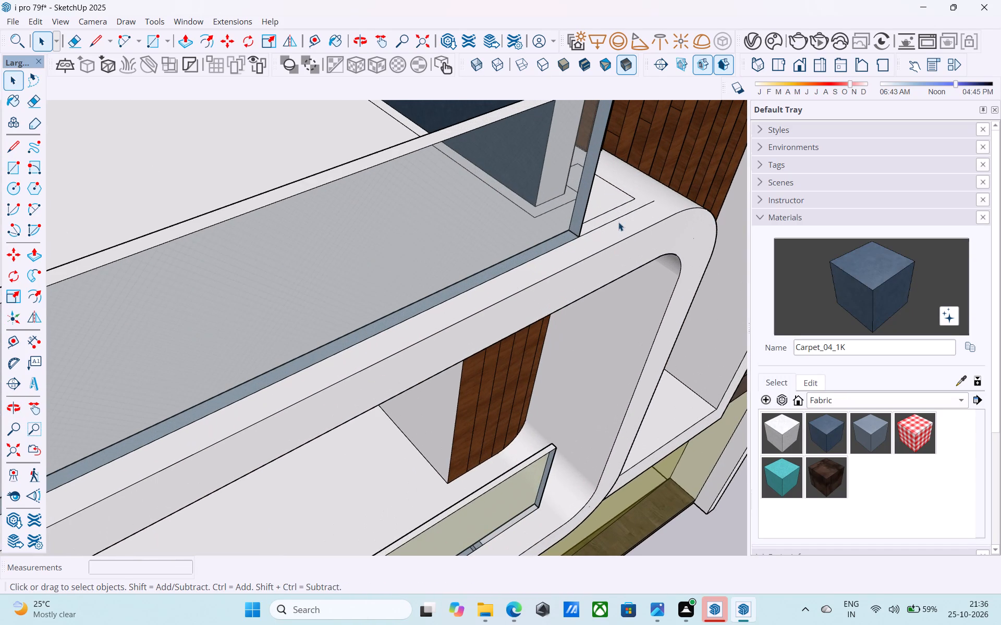
pyautogui.click(616, 218)
pyautogui.press('Delete')
# Save the house model.
pyautogui.hotkey('ctrl', 's')
# Examine the balcony and its wood ceiling from below, and the whole front of the house from a distance.
pyautogui.scroll(-6, 616, 221)
pyautogui.keyDown('shift'); pyautogui.moveTo(599, 314); pyautogui.dragTo(569, 369, button='middle'); pyautogui.keyUp('shift')
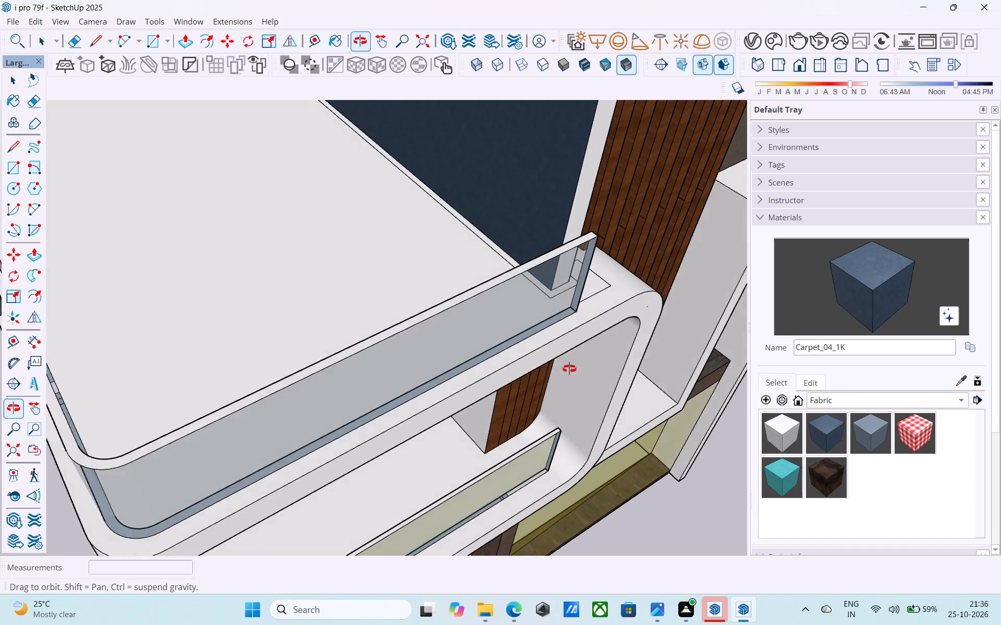
pyautogui.keyDown('shift'); pyautogui.moveTo(569, 369); pyautogui.dragTo(615, 149, button='middle'); pyautogui.keyUp('shift')
pyautogui.scroll(-4, 607, 158)
pyautogui.moveTo(515, 359); pyautogui.dragTo(491, 304, button='middle')
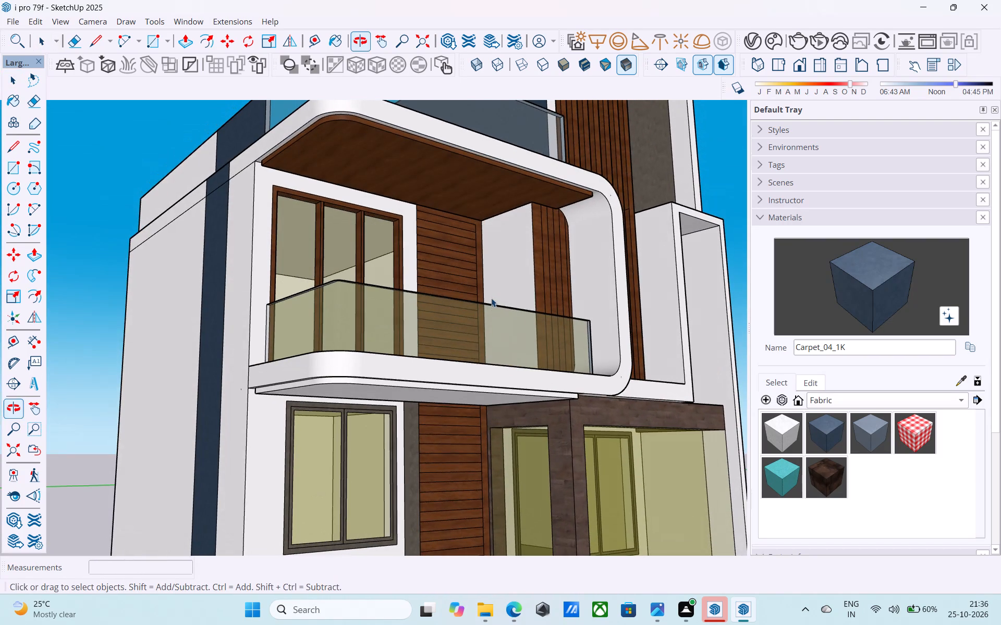
pyautogui.scroll(-5, 491, 296)
pyautogui.moveTo(491, 296); pyautogui.dragTo(482, 337, button='middle')
pyautogui.scroll(-6, 483, 318)
pyautogui.moveTo(475, 349); pyautogui.dragTo(467, 390, button='middle')
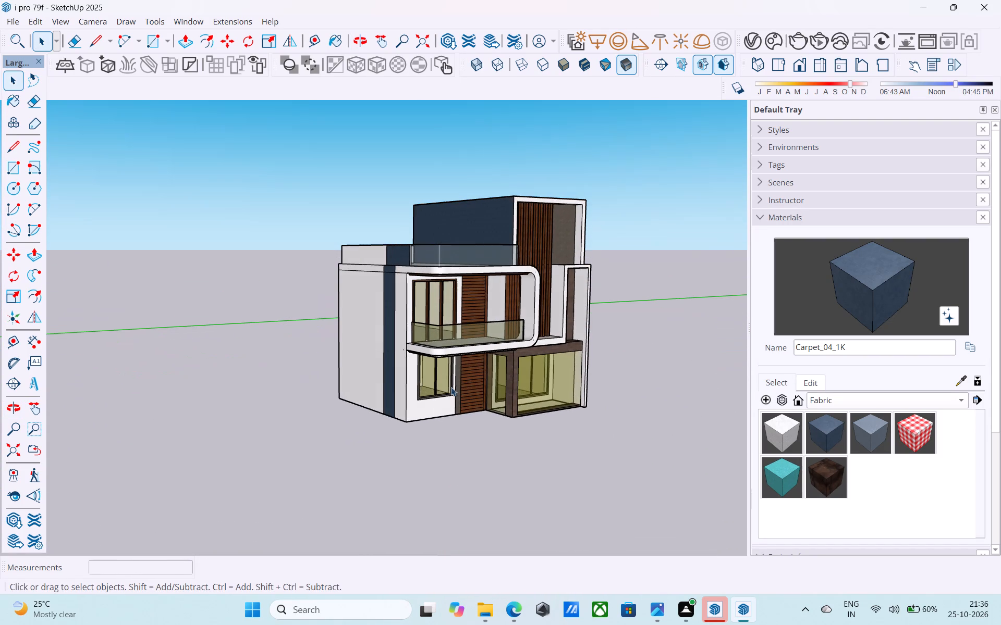
# Draw a 3' line outward along the green axis from the far bottom corner of the side wall with the dark blue strip.
pyautogui.scroll(-6, 435, 380)
pyautogui.moveTo(422, 387); pyautogui.dragTo(383, 462, button='middle')
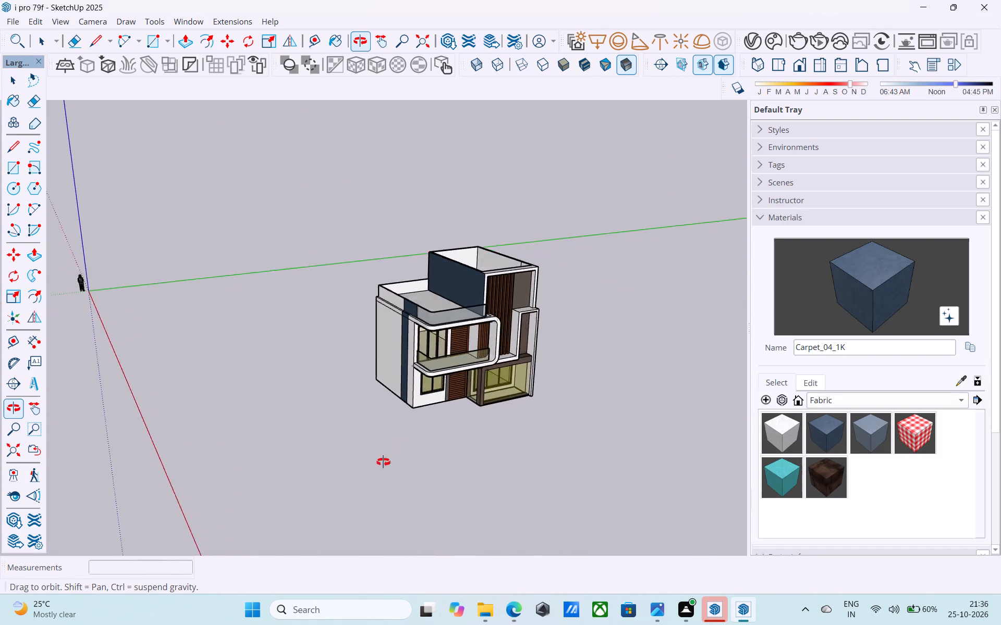
pyautogui.moveTo(383, 462); pyautogui.dragTo(336, 497, button='middle')
pyautogui.scroll(20, 396, 409)
pyautogui.scroll(2, 396, 409)
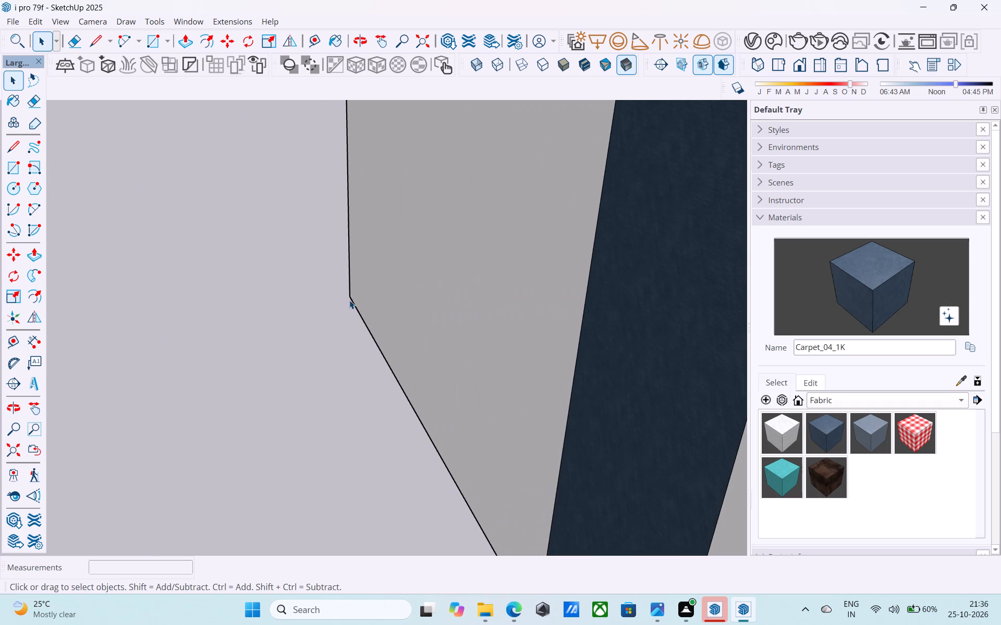
pyautogui.press('l')
pyautogui.click(346, 295)
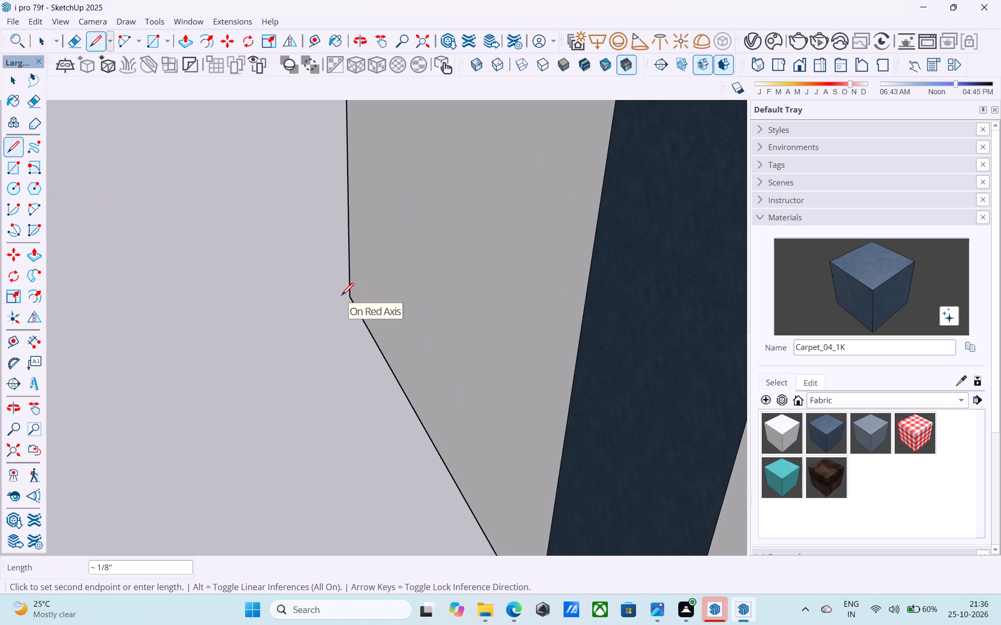
pyautogui.scroll(-10, 346, 295)
pyautogui.moveTo(378, 295); pyautogui.dragTo(377, 313, button='middle')
pyautogui.scroll(5, 345, 304)
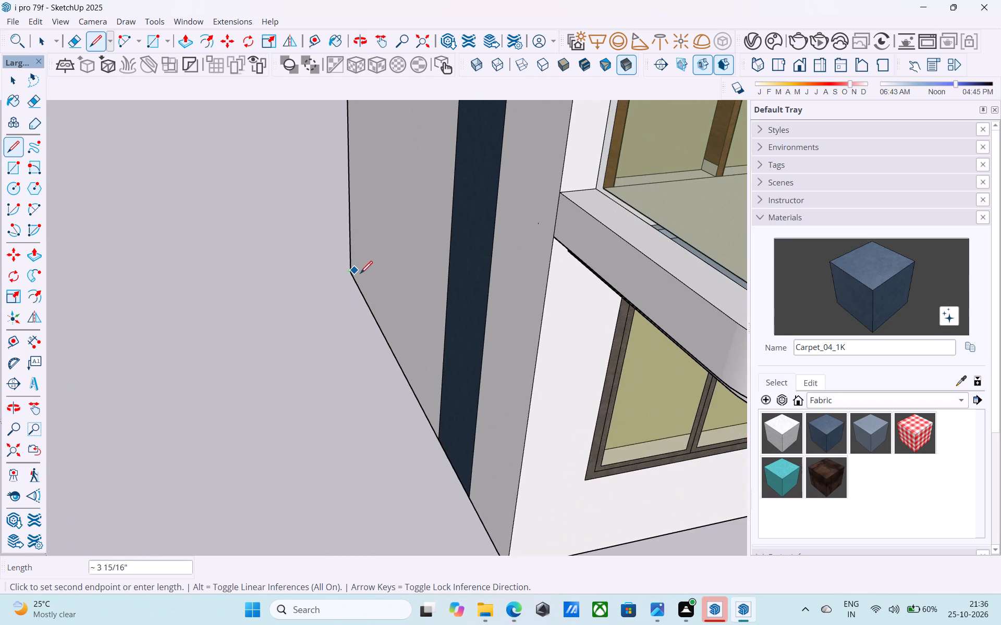
pyautogui.scroll(2, 356, 275)
pyautogui.press('l')
pyautogui.click(350, 274)
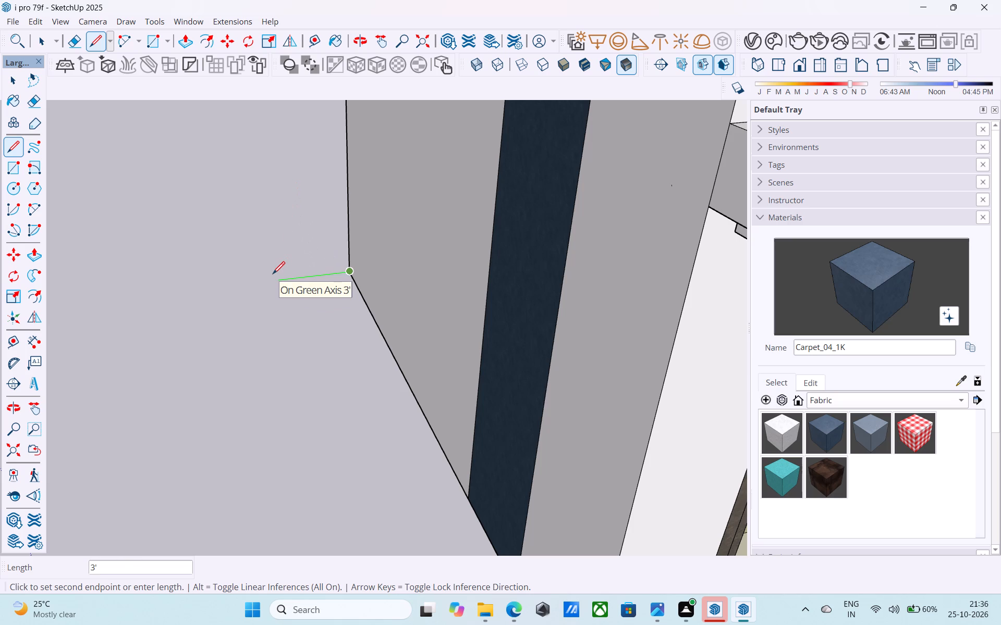
pyautogui.press('2')
pyautogui.press('BackSpace')
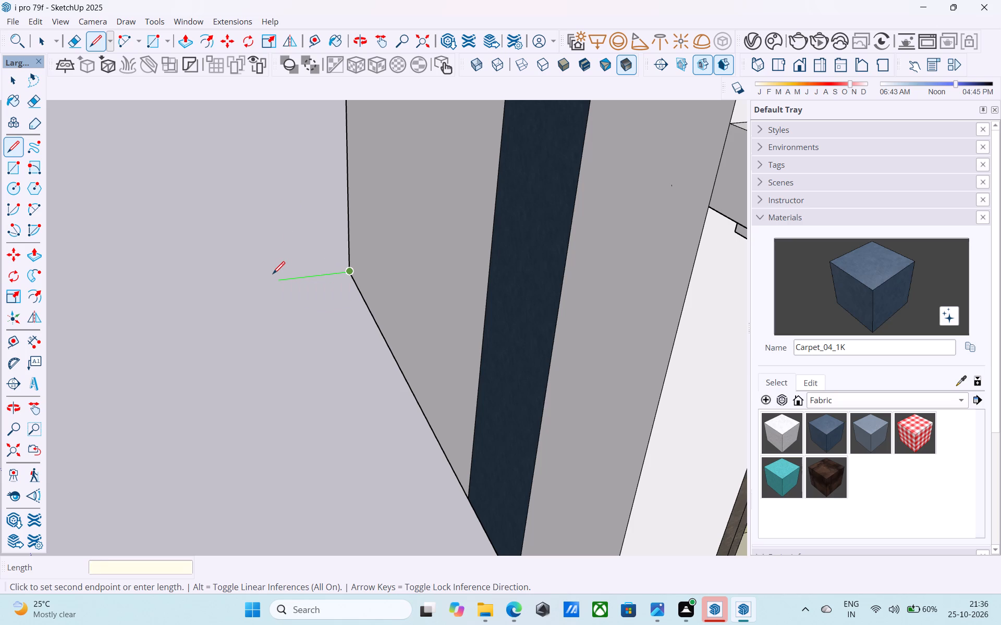
pyautogui.write("3'")
pyautogui.press('Return')
pyautogui.press('space')
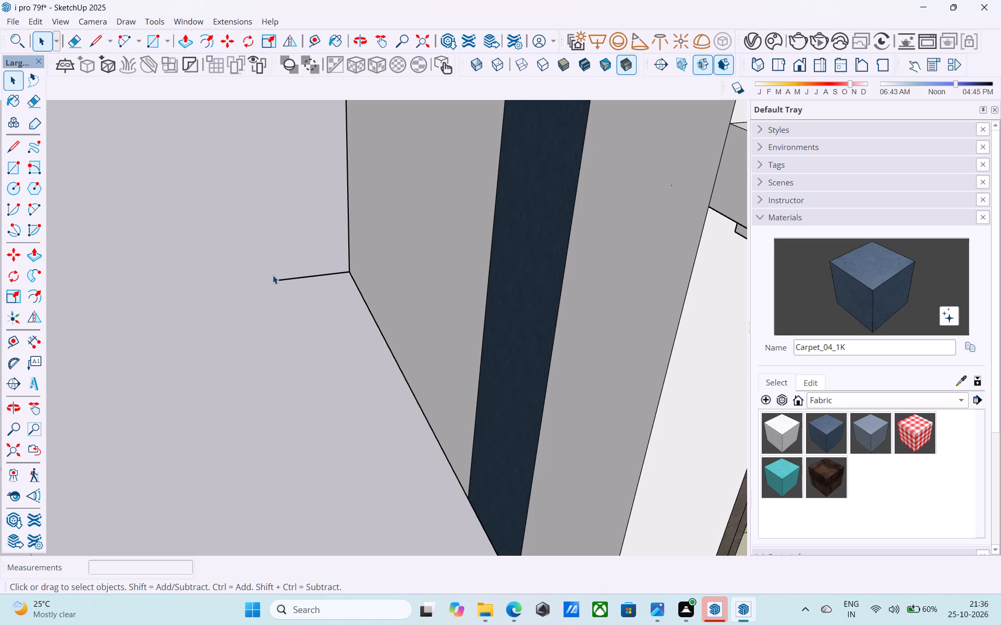
# Draw a 19' 9" by 3' rectangle on the ground along the side wall, from the line's outer end to the front corner.
pyautogui.press('r')
pyautogui.click(280, 280)
pyautogui.scroll(-7, 277, 258)
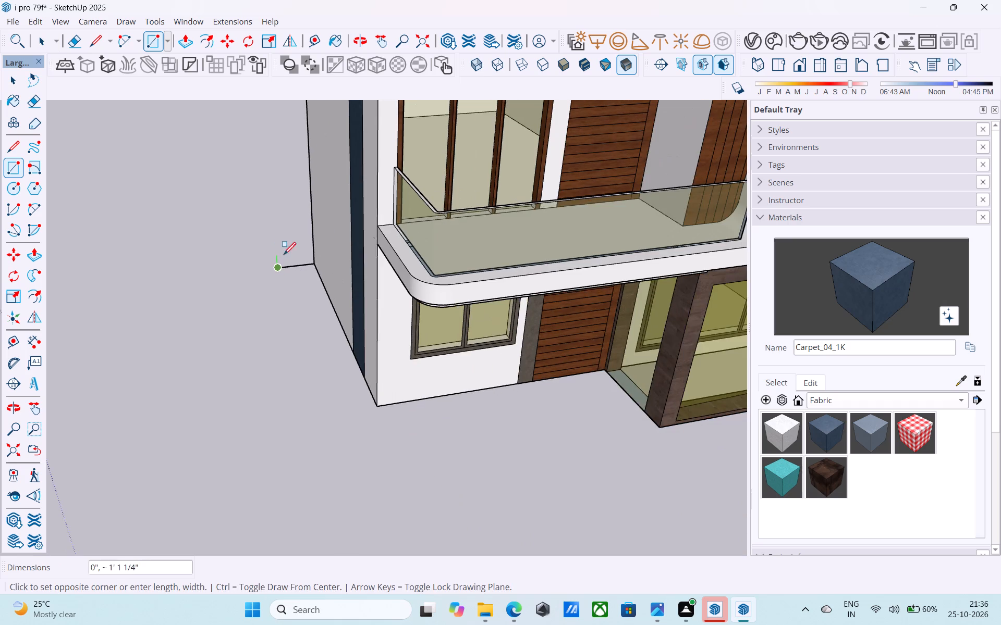
pyautogui.scroll(5, 363, 453)
pyautogui.click(385, 383)
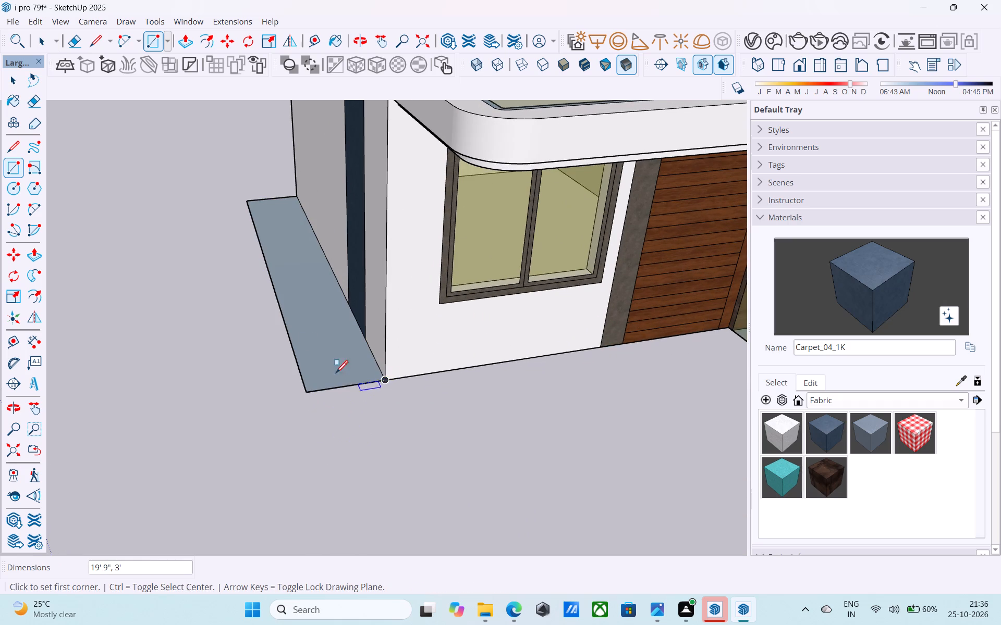
pyautogui.press('space')
# Push/Pull the underside of the side strip 6" downward to form a slab.
pyautogui.scroll(5, 299, 342)
pyautogui.scroll(-2, 303, 339)
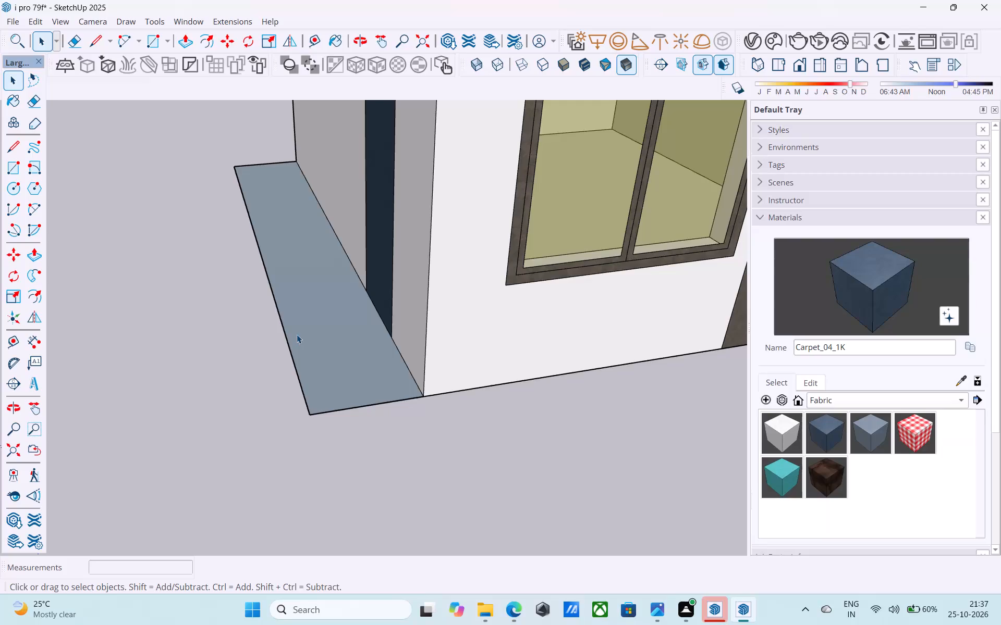
pyautogui.scroll(-6, 296, 332)
pyautogui.moveTo(289, 337); pyautogui.dragTo(315, 223, button='middle')
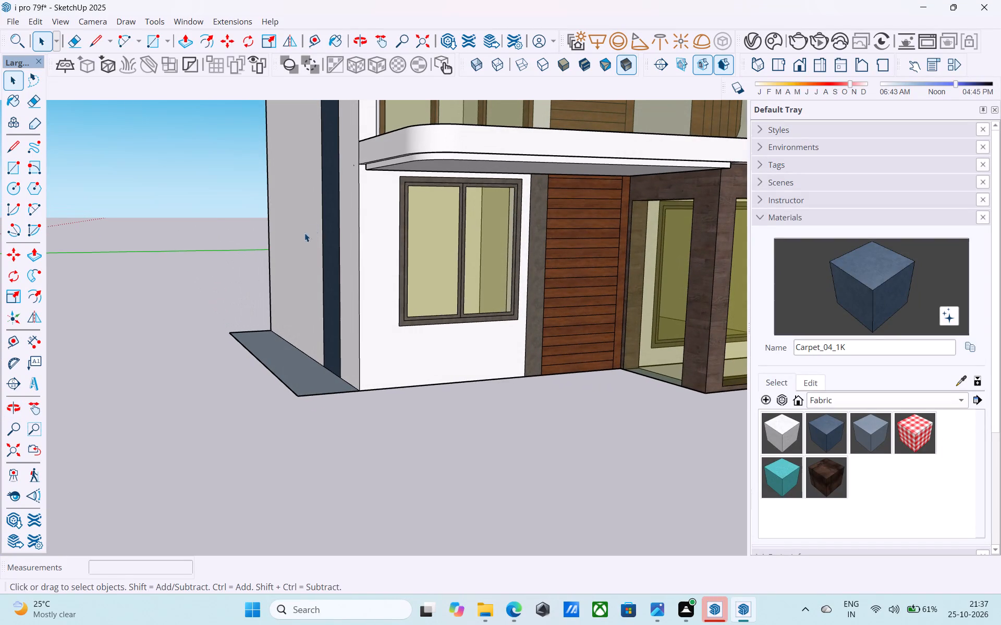
pyautogui.keyDown('shift'); pyautogui.moveTo(297, 305); pyautogui.dragTo(277, 220, button='middle'); pyautogui.keyUp('shift')
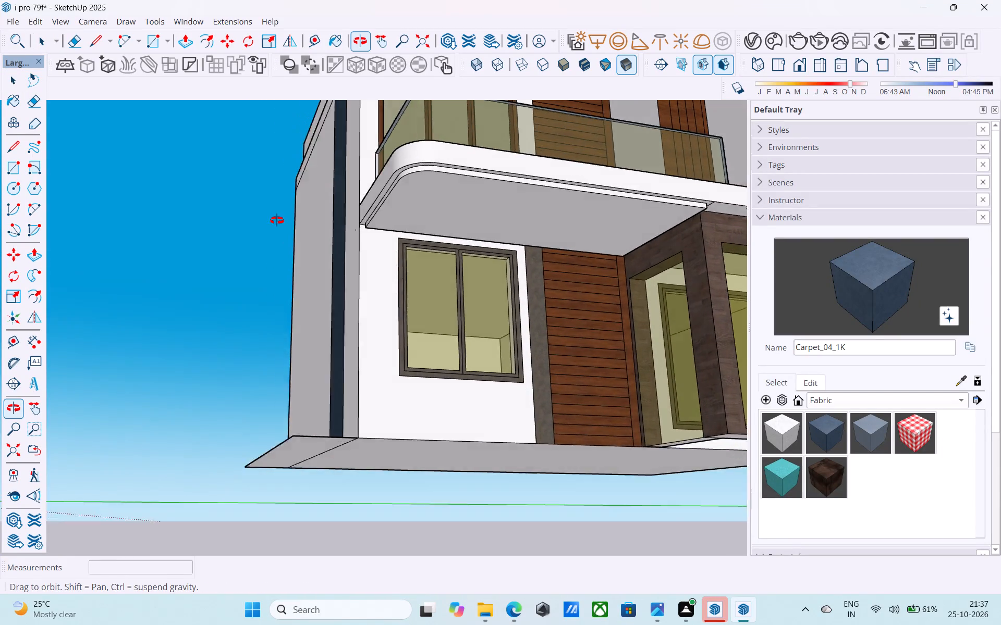
pyautogui.keyDown('shift'); pyautogui.moveTo(277, 220); pyautogui.dragTo(275, 212, button='middle'); pyautogui.keyUp('shift')
pyautogui.keyDown('shift'); pyautogui.moveTo(288, 356); pyautogui.dragTo(263, 216, button='middle'); pyautogui.keyUp('shift')
pyautogui.click(266, 231)
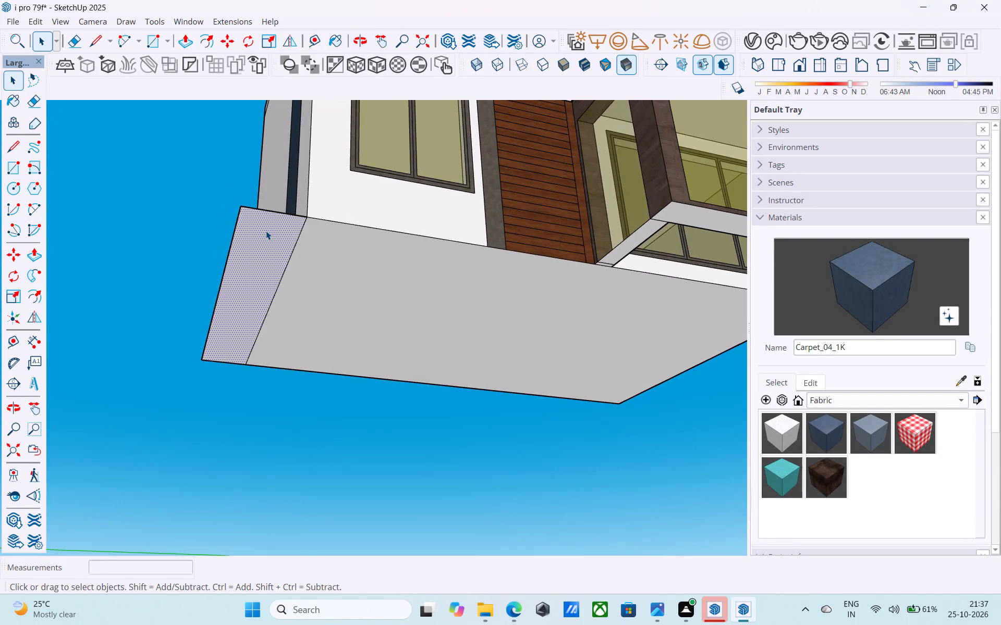
pyautogui.press('p')
pyautogui.click(266, 231)
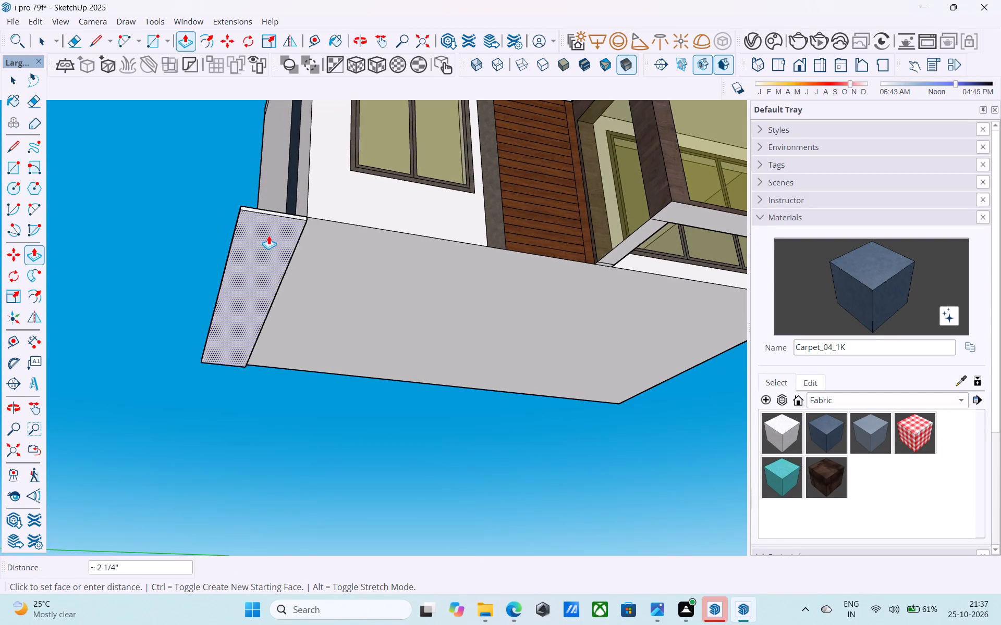
pyautogui.write('6"')
pyautogui.press('Return')
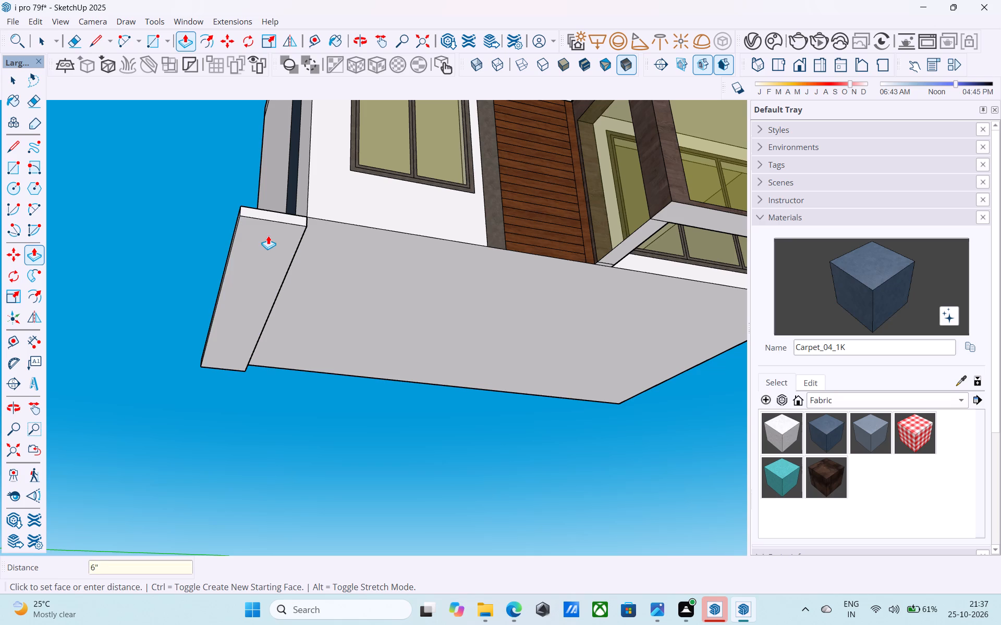
pyautogui.press('space')
# Erase the two short stray vertical edges on the inner side face of the new slab strip.
pyautogui.scroll(-3, 268, 235)
pyautogui.moveTo(268, 235); pyautogui.dragTo(364, 486, button='middle')
pyautogui.scroll(-5, 336, 439)
pyautogui.moveTo(330, 440); pyautogui.dragTo(105, 221, button='middle')
pyautogui.moveTo(355, 331); pyautogui.dragTo(176, 347, button='middle')
pyautogui.scroll(5, 471, 464)
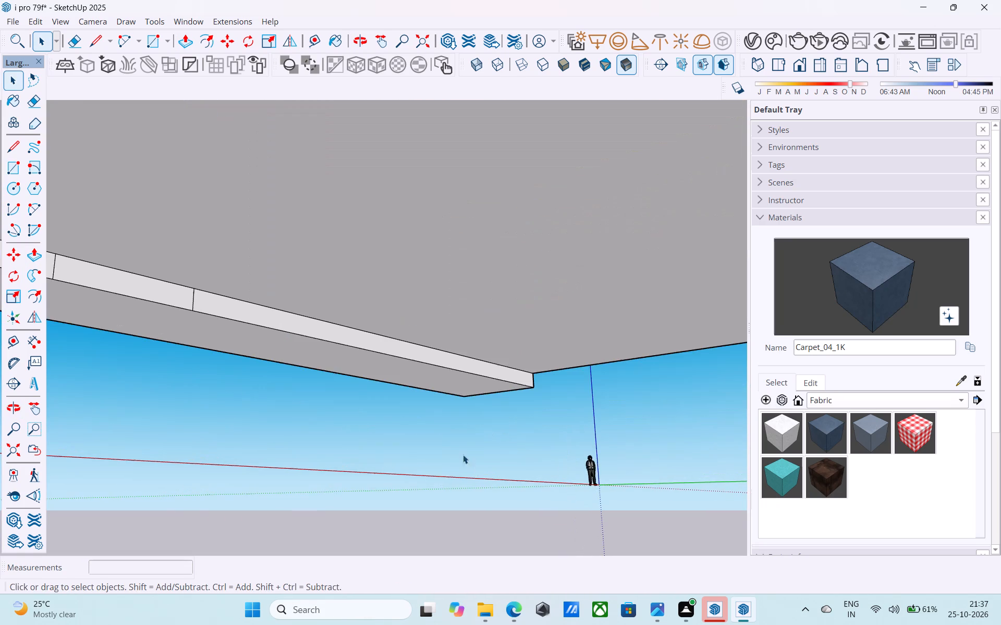
pyautogui.scroll(-4, 318, 359)
pyautogui.moveTo(313, 362); pyautogui.dragTo(335, 389, button='middle')
pyautogui.scroll(-3, 188, 324)
pyautogui.middleClick(188, 324)
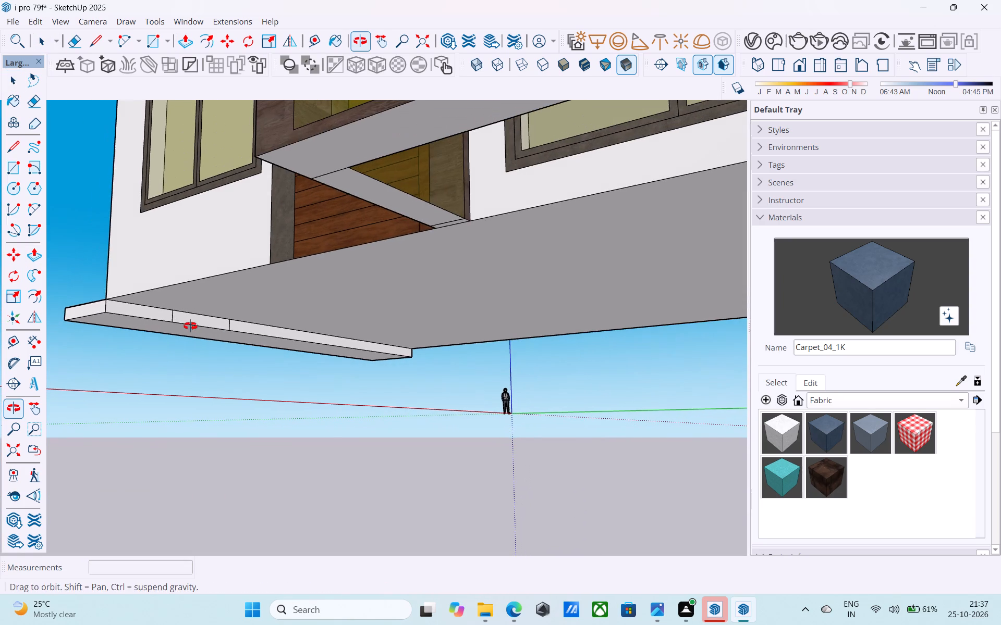
pyautogui.scroll(1, 172, 315)
pyautogui.press('e')
pyautogui.scroll(4, 179, 320)
pyautogui.moveTo(170, 311); pyautogui.dragTo(164, 313)
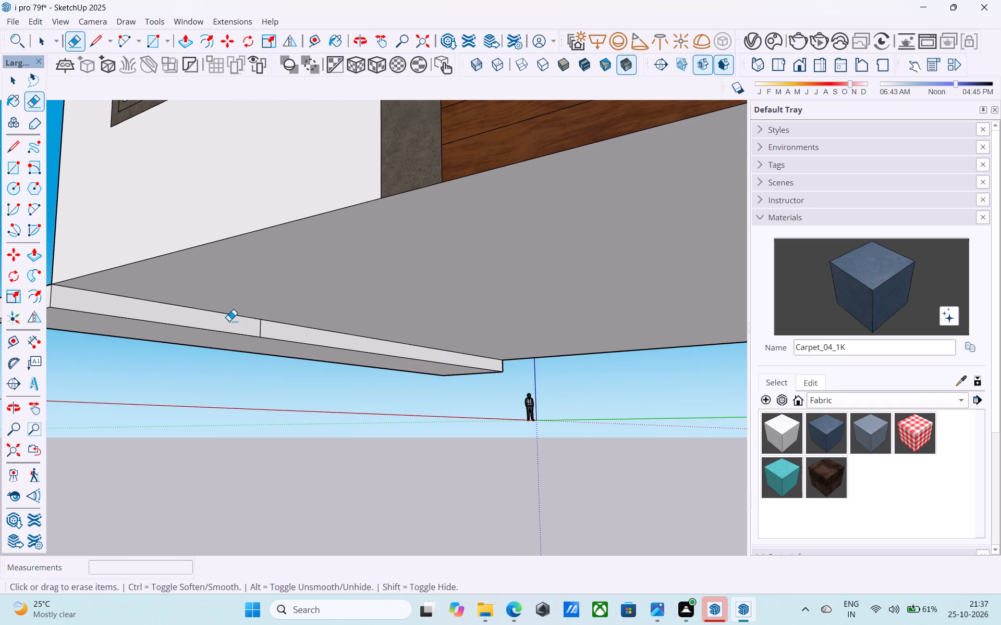
pyautogui.click(257, 326)
# Push/Pull the inner side face of the slab strip across beneath the house to the opposite side wall.
pyautogui.scroll(-3, 267, 326)
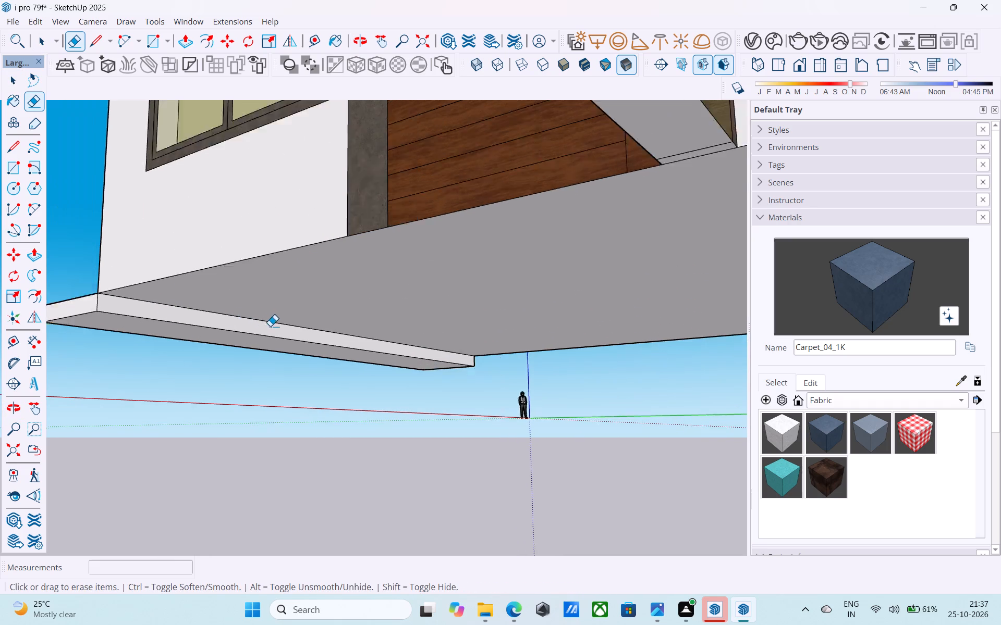
pyautogui.scroll(-2, 270, 326)
pyautogui.keyDown('shift'); pyautogui.moveTo(270, 327); pyautogui.dragTo(674, 329, button='middle'); pyautogui.keyUp('shift')
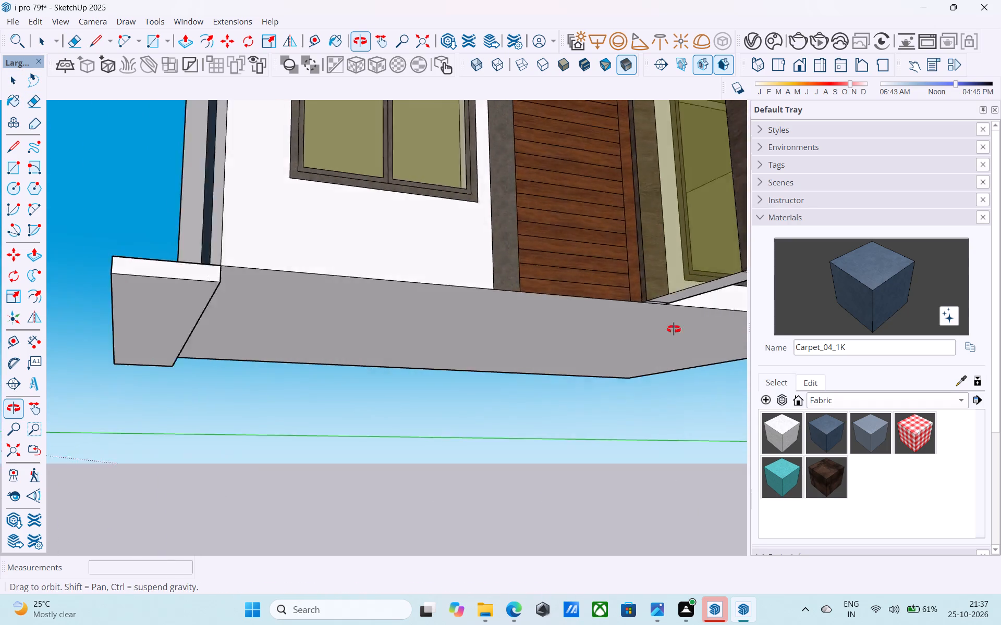
pyautogui.keyDown('shift'); pyautogui.moveTo(674, 329); pyautogui.dragTo(313, 326, button='middle'); pyautogui.keyUp('shift')
pyautogui.scroll(3, 237, 336)
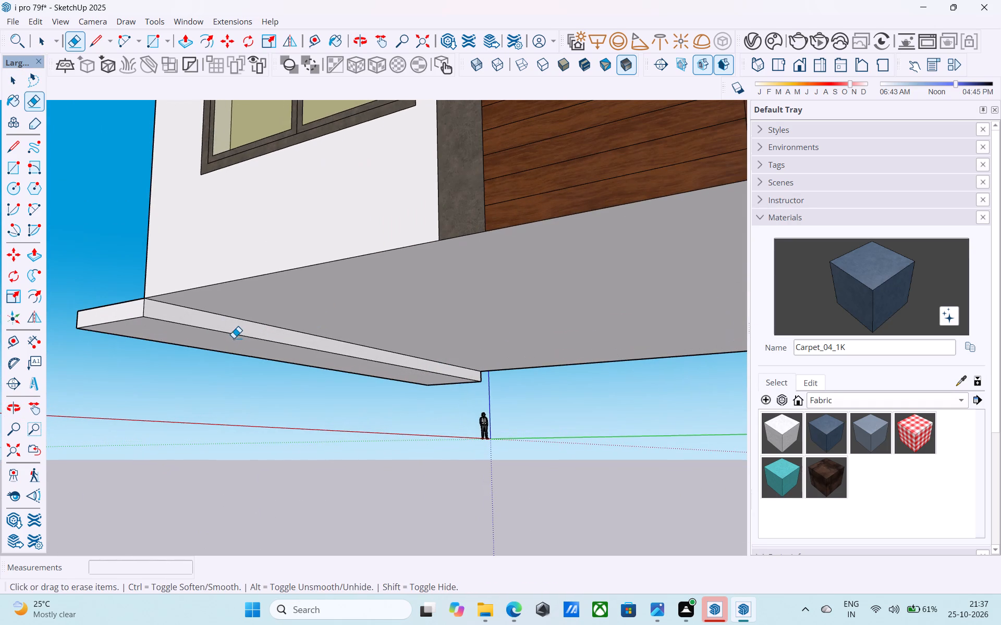
pyautogui.scroll(4, 219, 332)
pyautogui.press('space')
pyautogui.click(212, 327)
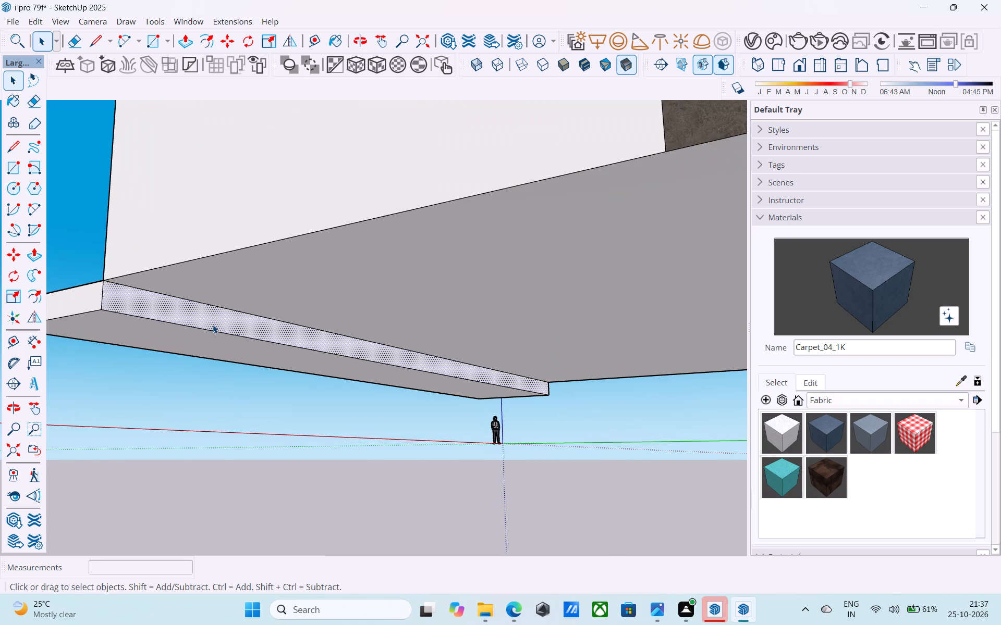
pyautogui.press('p')
pyautogui.click(213, 324)
pyautogui.scroll(-18, 220, 324)
pyautogui.scroll(1, 224, 327)
pyautogui.scroll(-3, 225, 328)
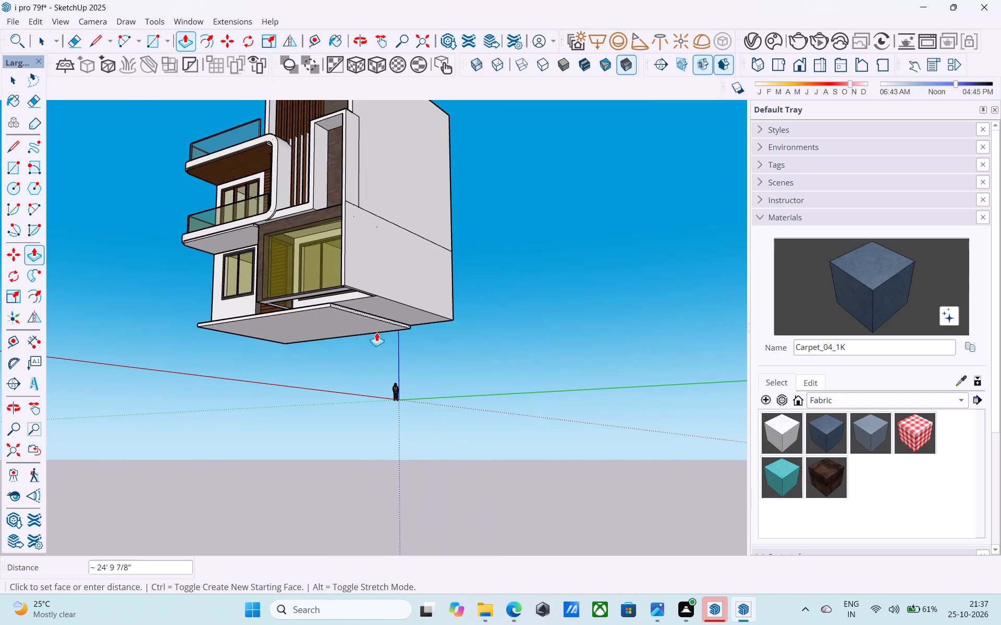
pyautogui.scroll(8, 377, 291)
pyautogui.click(365, 276)
# Push/Pull the slab's front face outward in two pulls of 3" and 5' 9", reaching the projecting glazed frame.
pyautogui.scroll(-4, 367, 274)
pyautogui.moveTo(369, 280); pyautogui.dragTo(496, 377, button='middle')
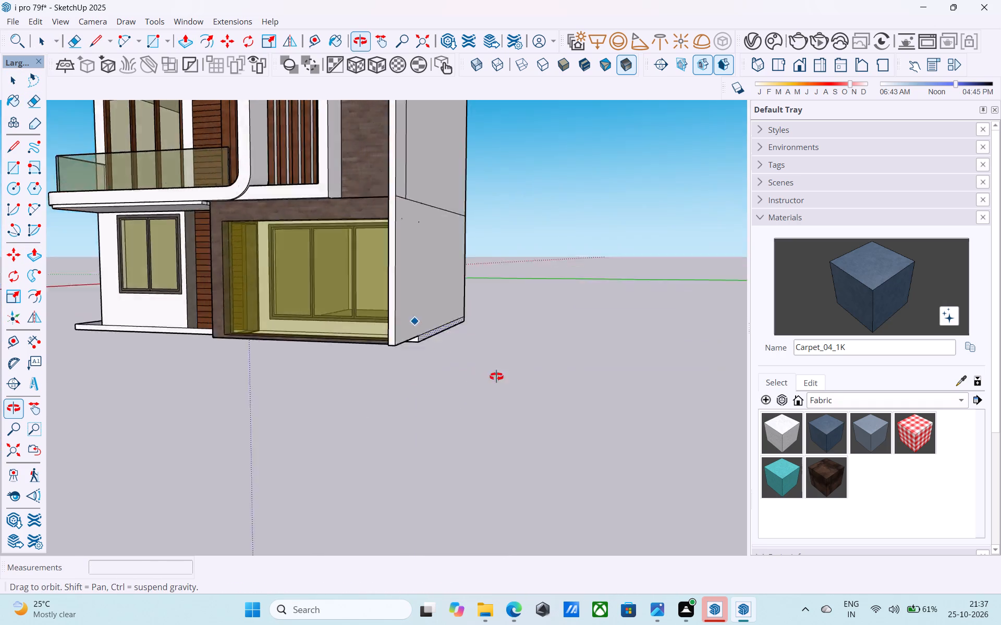
pyautogui.moveTo(496, 377); pyautogui.dragTo(602, 356, button='middle')
pyautogui.moveTo(603, 354); pyautogui.dragTo(606, 349, button='middle')
pyautogui.keyDown('shift'); pyautogui.moveTo(390, 321); pyautogui.dragTo(603, 376, button='middle'); pyautogui.keyUp('shift')
pyautogui.keyDown('shift'); pyautogui.moveTo(396, 316); pyautogui.dragTo(556, 286, button='middle'); pyautogui.keyUp('shift')
pyautogui.scroll(4, 309, 364)
pyautogui.moveTo(298, 374); pyautogui.dragTo(282, 366, button='middle')
pyautogui.press('space')
pyautogui.scroll(3, 279, 367)
pyautogui.click(280, 367)
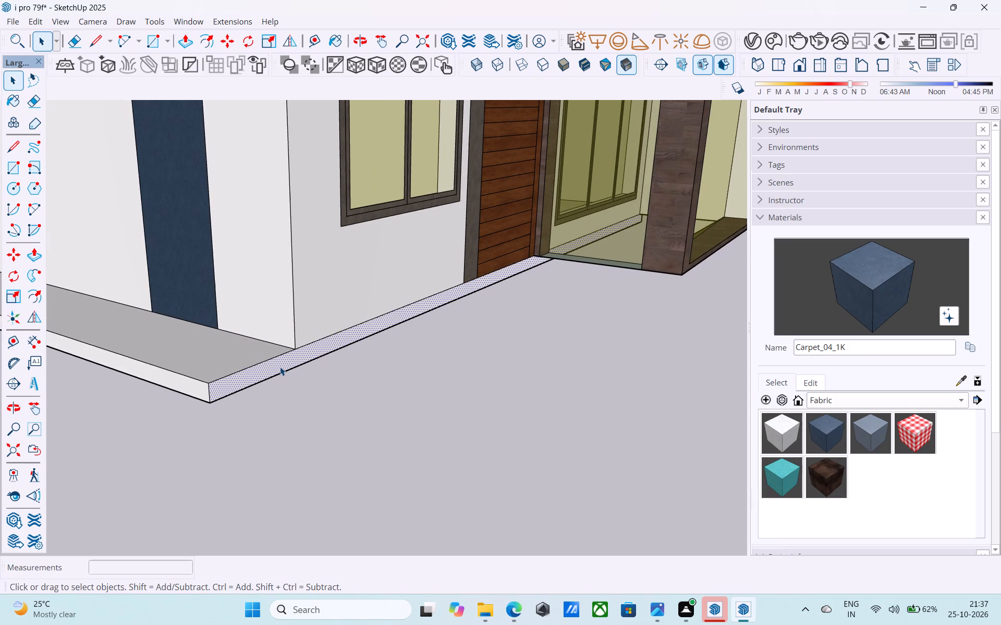
pyautogui.press('p')
pyautogui.click(280, 367)
pyautogui.scroll(-6, 358, 403)
pyautogui.click(376, 415)
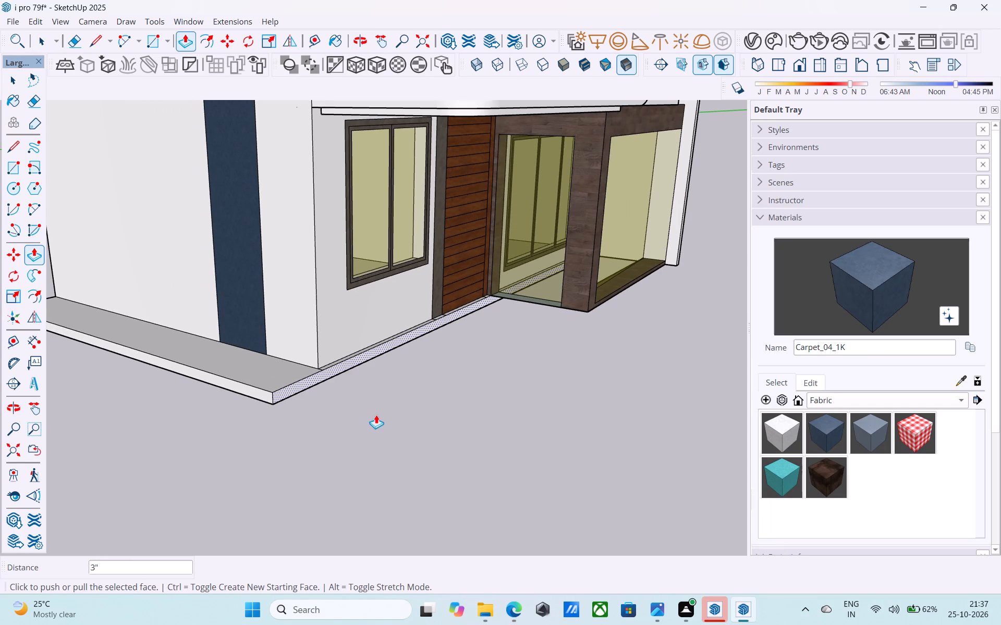
pyautogui.click(302, 380)
pyautogui.click(597, 258)
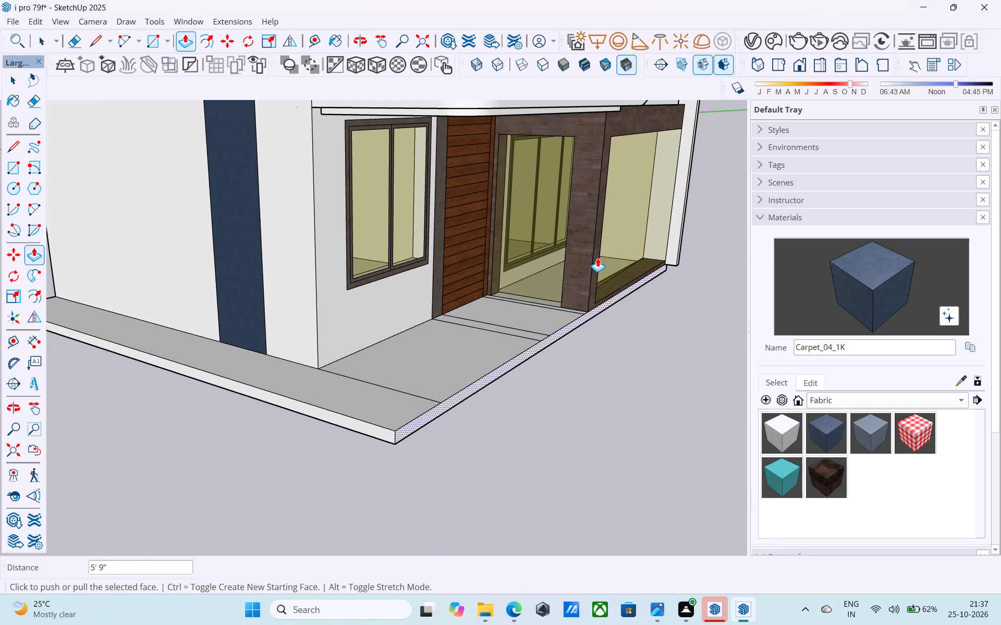
# Push/Pull the slab's thin edge face along the back wall outward by 3'.
pyautogui.scroll(-4, 588, 282)
pyautogui.moveTo(571, 300); pyautogui.dragTo(420, 331, button='middle')
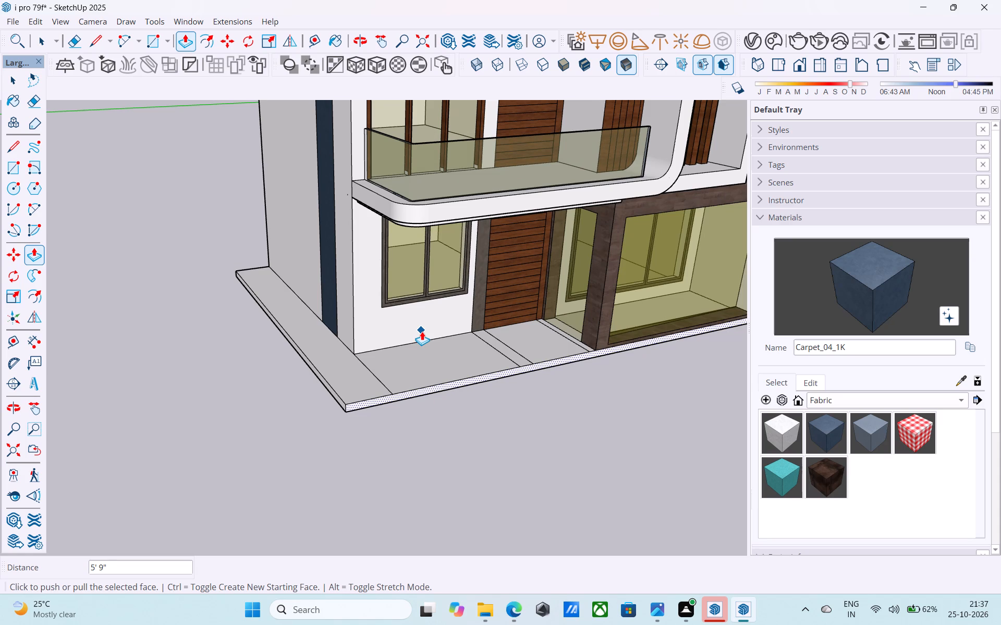
pyautogui.scroll(-4, 425, 330)
pyautogui.moveTo(431, 344); pyautogui.dragTo(677, 405, button='middle')
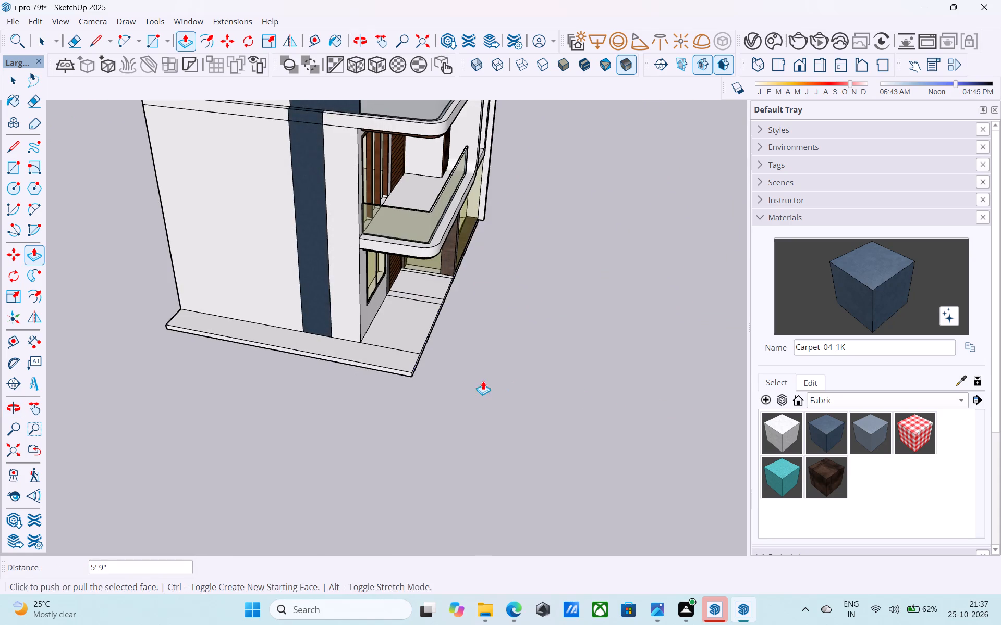
pyautogui.moveTo(483, 381); pyautogui.dragTo(731, 378, button='middle')
pyautogui.keyDown('shift'); pyautogui.moveTo(300, 383); pyautogui.dragTo(598, 332, button='middle'); pyautogui.keyUp('shift')
pyautogui.scroll(4, 302, 337)
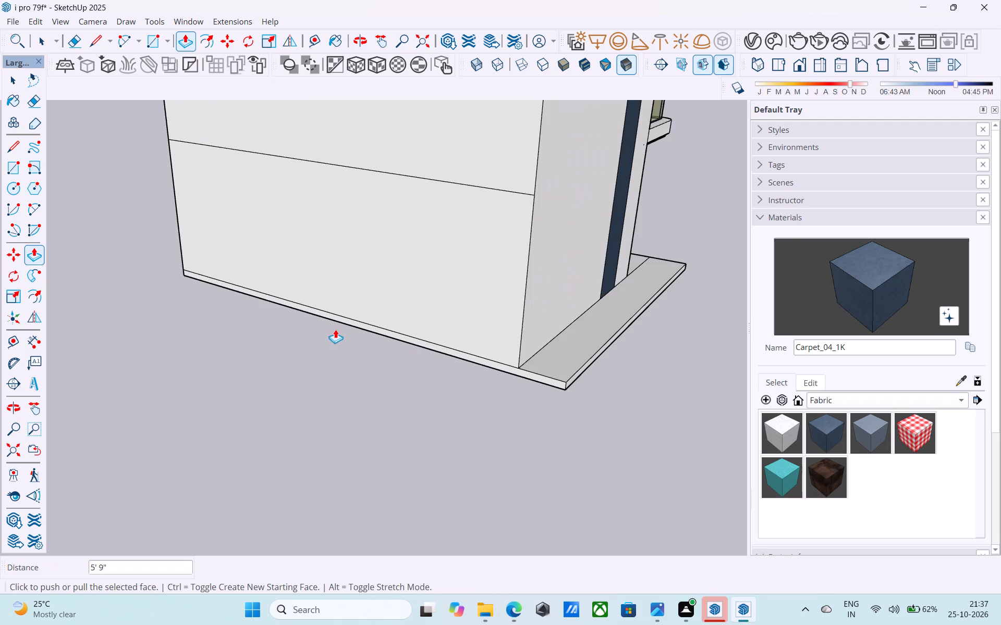
pyautogui.scroll(5, 335, 329)
pyautogui.press('space')
pyautogui.click(364, 318)
pyautogui.press('p')
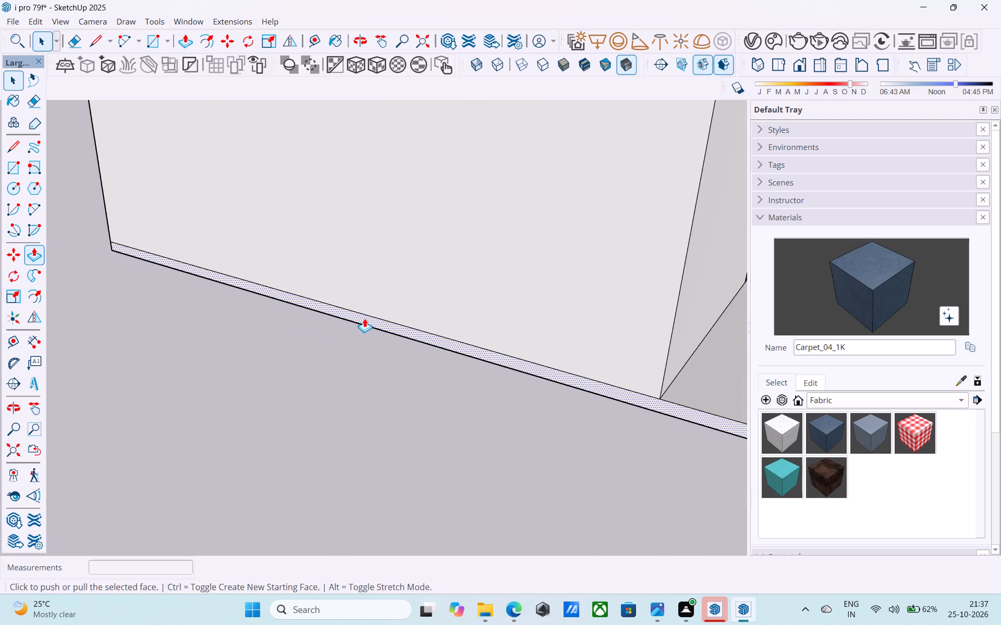
pyautogui.click(364, 318)
pyautogui.scroll(-5, 350, 321)
pyautogui.write("3'")
pyautogui.press('Return')
pyautogui.press('space')
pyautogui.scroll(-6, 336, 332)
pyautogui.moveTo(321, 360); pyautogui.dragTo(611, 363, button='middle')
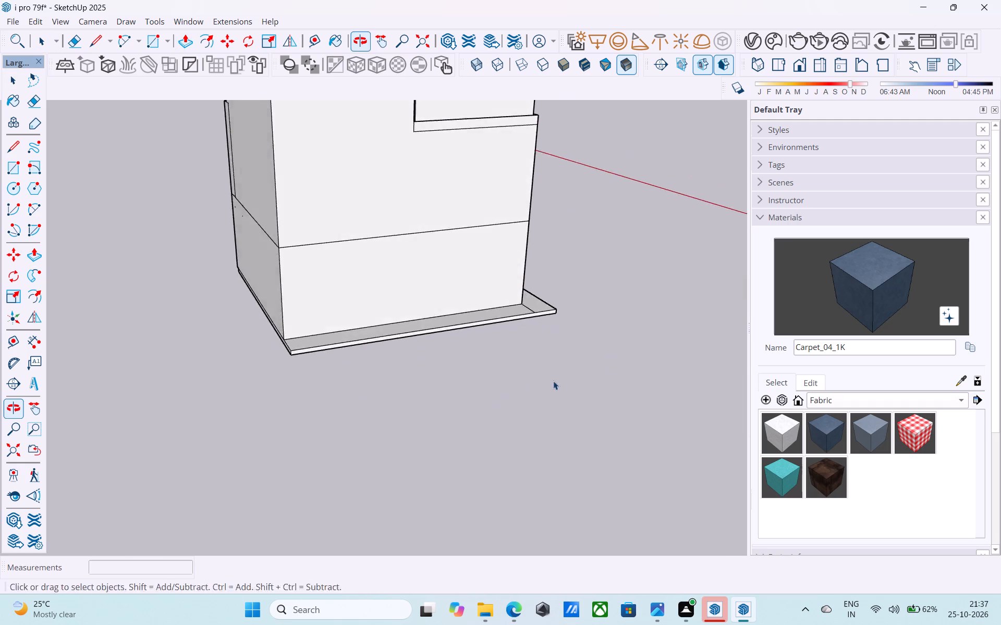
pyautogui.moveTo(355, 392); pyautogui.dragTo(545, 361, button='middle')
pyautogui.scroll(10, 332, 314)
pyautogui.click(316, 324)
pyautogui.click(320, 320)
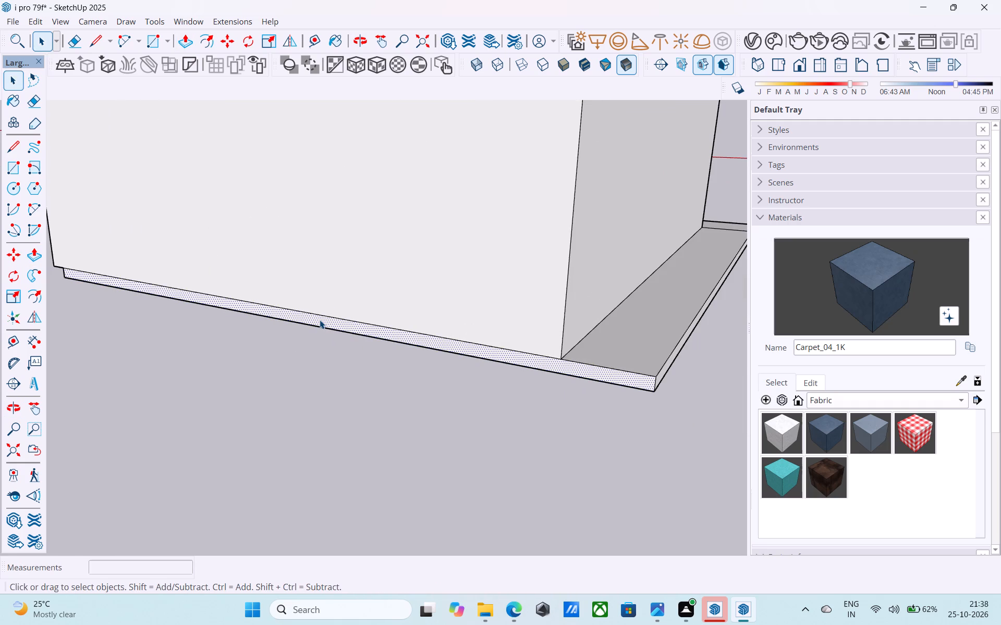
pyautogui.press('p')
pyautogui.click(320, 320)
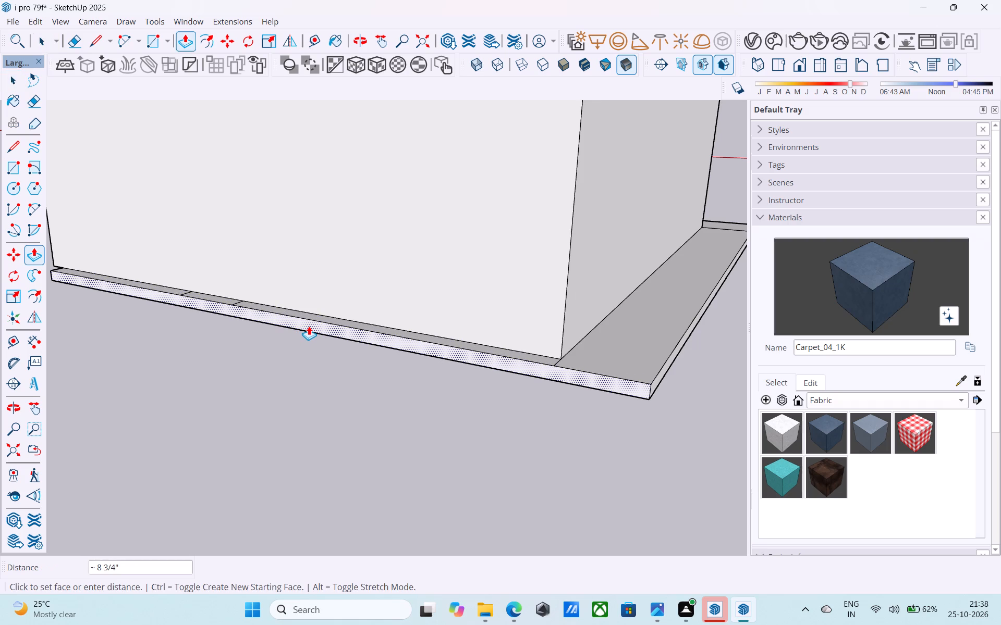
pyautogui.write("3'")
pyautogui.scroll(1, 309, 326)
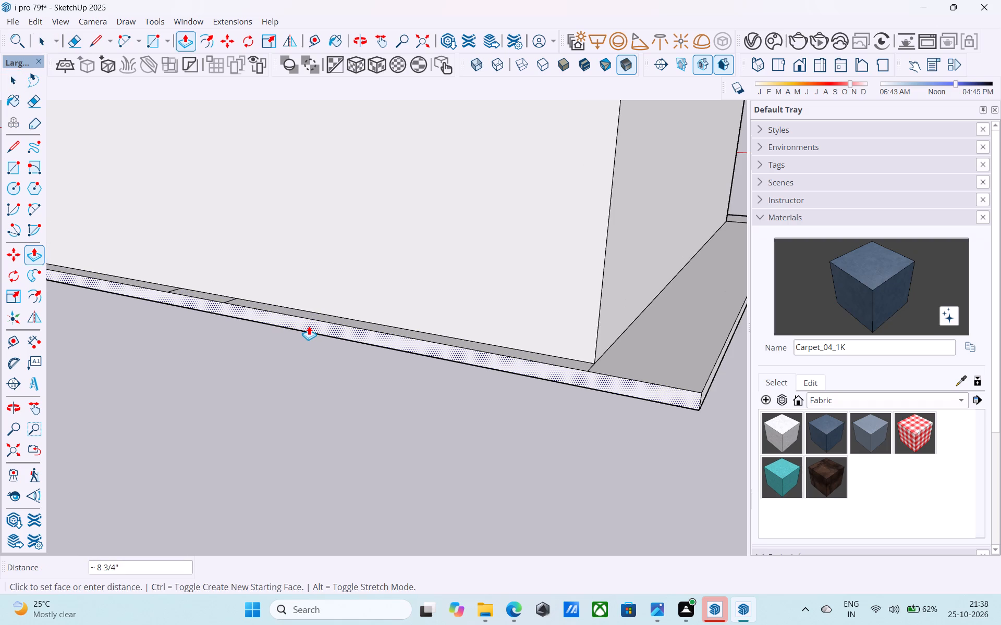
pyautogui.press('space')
# Push/Pull the slab's edge face along the plain side wall outward by 3'.
pyautogui.click(310, 315)
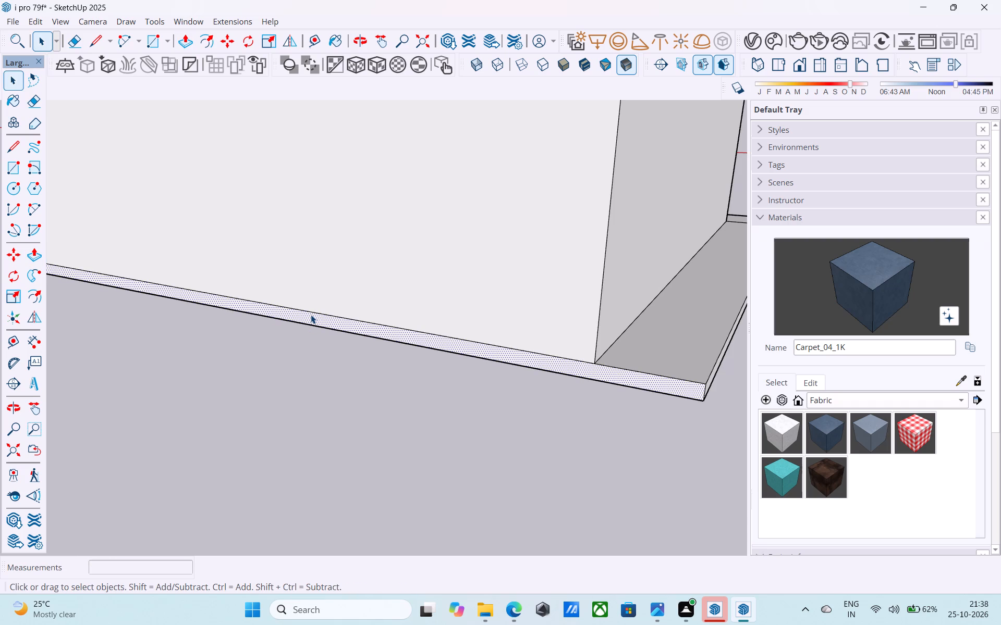
pyautogui.press('p')
pyautogui.click(311, 315)
pyautogui.write("3'")
pyautogui.press('Return')
pyautogui.press('space')
# Push/Pull the slab's front edge face outward past the glazed frame in two passes, entering 3' each time.
pyautogui.scroll(-10, 303, 318)
pyautogui.scroll(1, 303, 318)
pyautogui.scroll(-2, 303, 318)
pyautogui.moveTo(293, 329); pyautogui.dragTo(549, 367, button='middle')
pyautogui.moveTo(346, 364); pyautogui.dragTo(468, 360, button='middle')
pyautogui.scroll(13, 320, 372)
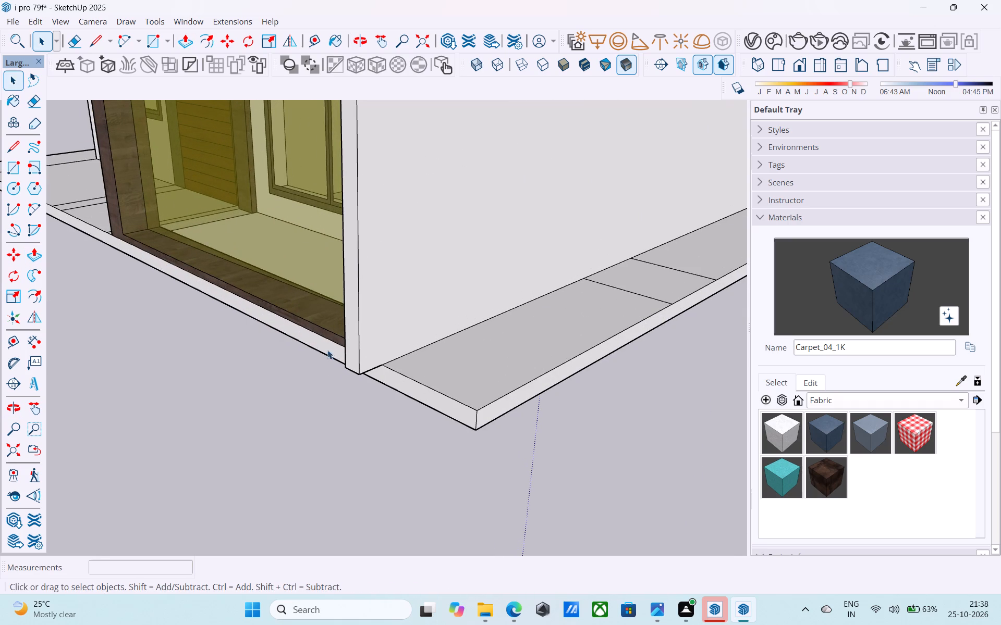
pyautogui.click(330, 348)
pyautogui.press('p')
pyautogui.click(330, 348)
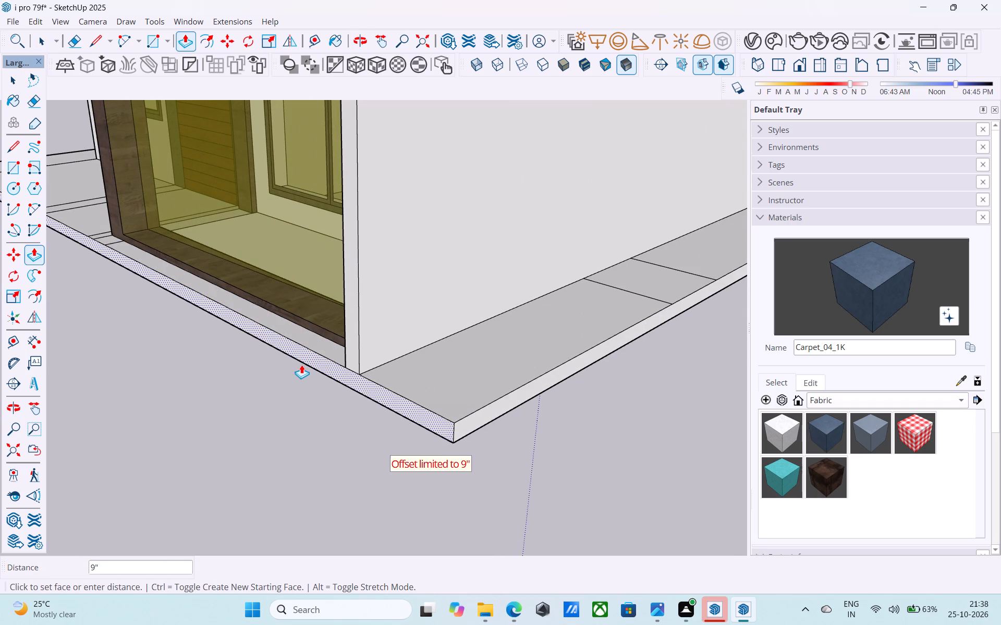
pyautogui.press('3')
pyautogui.press("'")
pyautogui.press('Return')
pyautogui.click(309, 361)
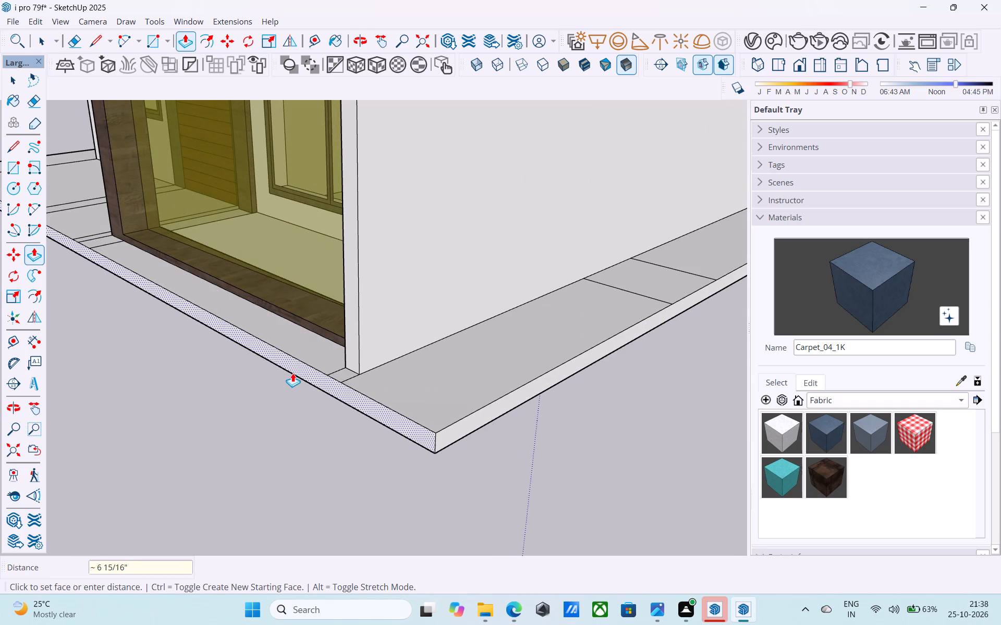
pyautogui.press('3')
pyautogui.press("'")
pyautogui.press('Return')
pyautogui.press('space')
# Examine the base slab around the house from the front and both front corners, looking for leftover lines.
pyautogui.scroll(-8, 283, 373)
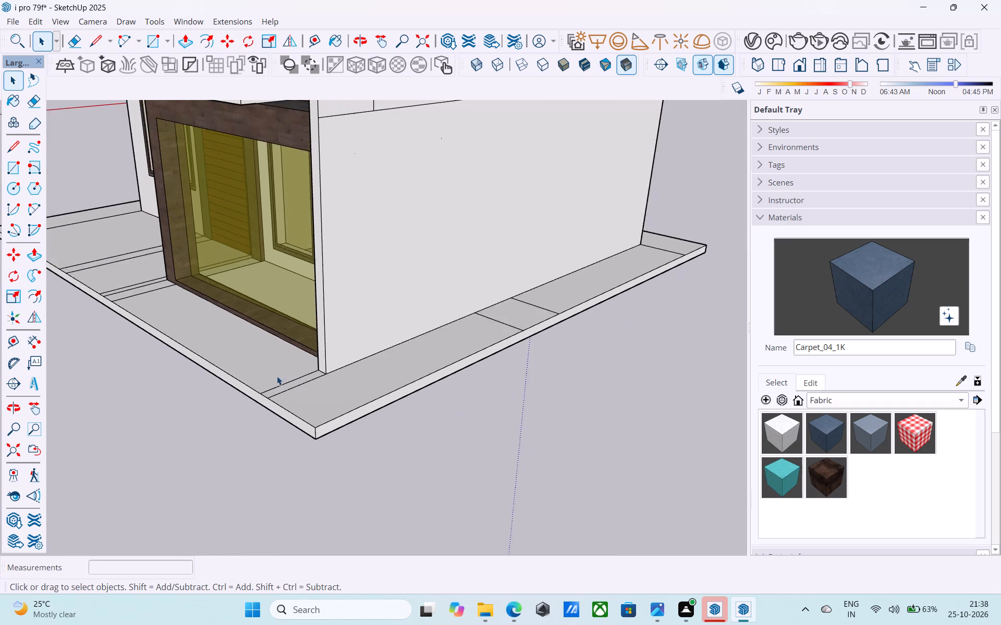
pyautogui.scroll(-11, 277, 376)
pyautogui.moveTo(274, 381); pyautogui.dragTo(523, 395, button='middle')
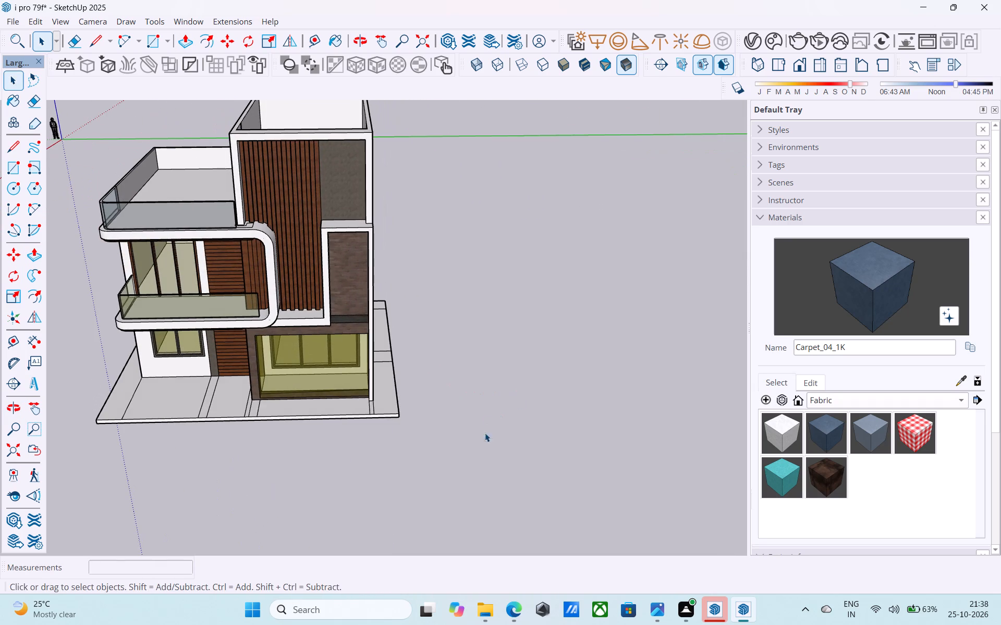
pyautogui.moveTo(452, 449); pyautogui.dragTo(484, 421, button='middle')
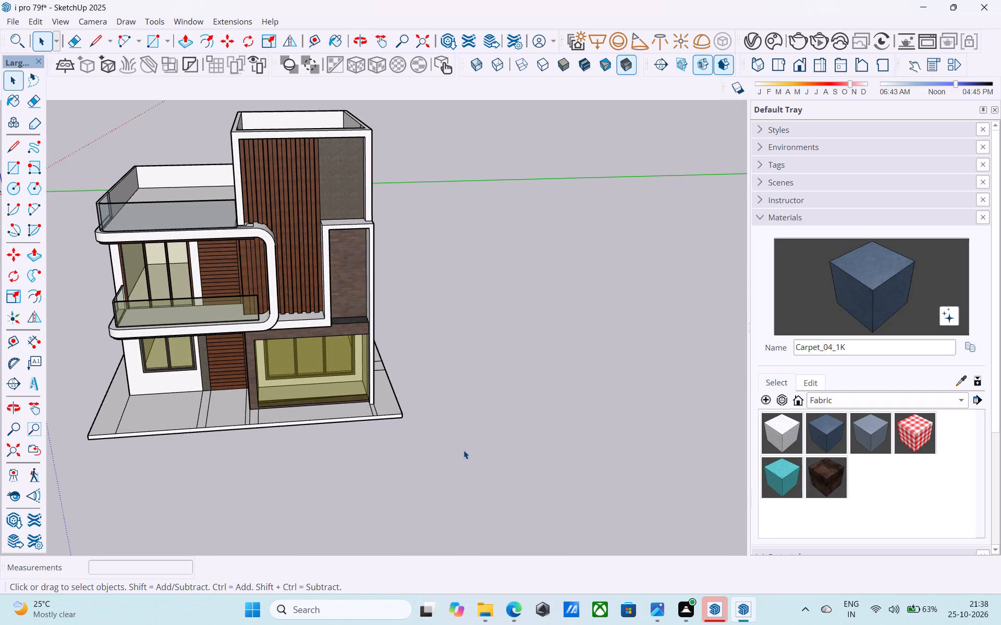
pyautogui.scroll(-7, 469, 468)
pyautogui.moveTo(469, 477); pyautogui.dragTo(298, 439, button='middle')
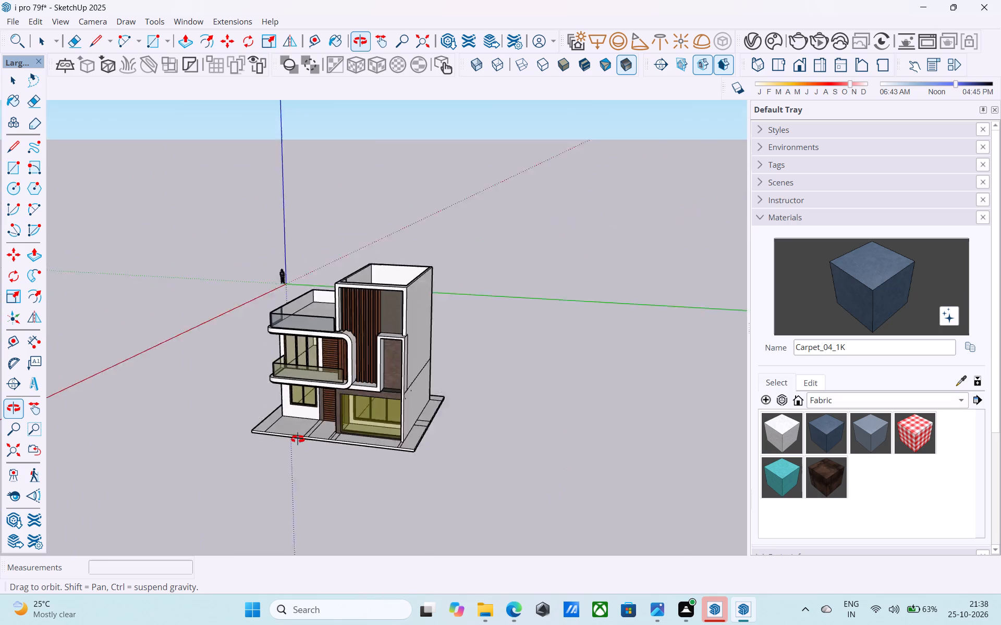
pyautogui.moveTo(298, 439); pyautogui.dragTo(302, 434, button='middle')
pyautogui.scroll(6, 347, 409)
pyautogui.moveTo(340, 429); pyautogui.dragTo(642, 487, button='middle')
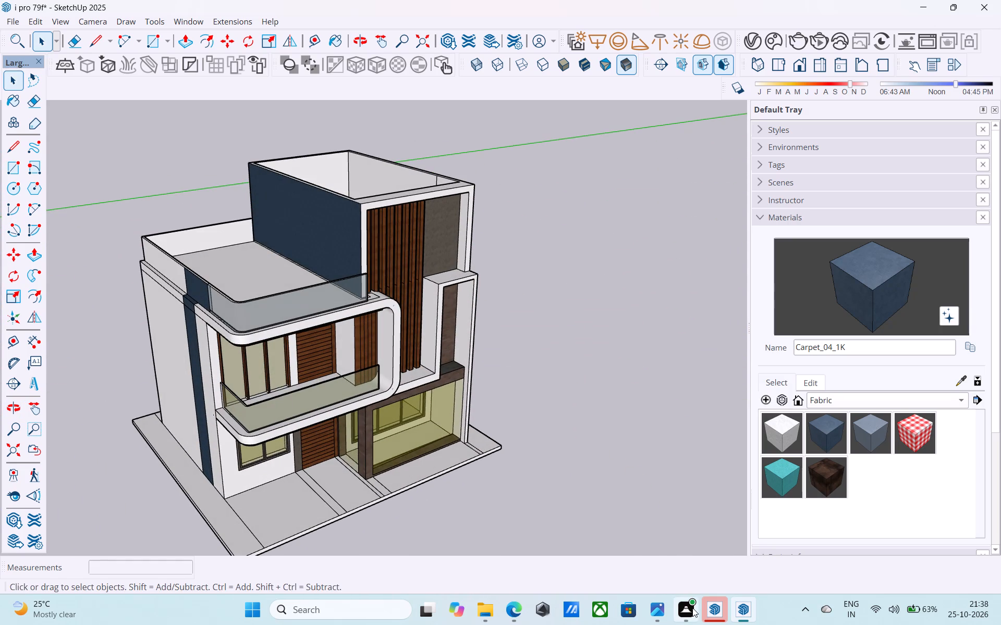
pyautogui.scroll(-6, 492, 428)
pyautogui.moveTo(493, 429); pyautogui.dragTo(359, 448, button='middle')
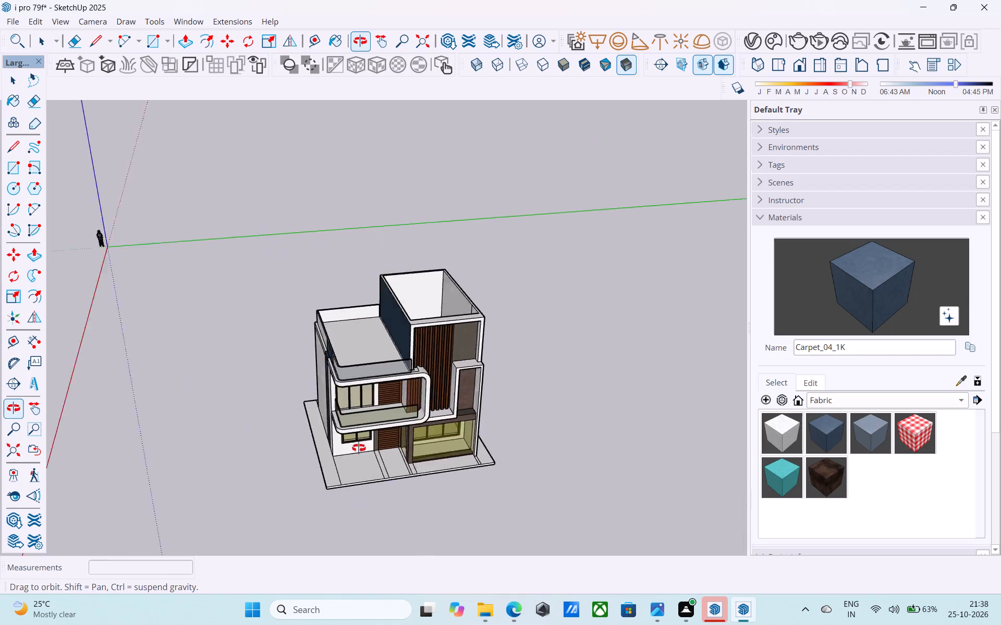
pyautogui.moveTo(359, 448); pyautogui.dragTo(358, 454, button='middle')
pyautogui.scroll(5, 349, 482)
pyautogui.scroll(-4, 321, 472)
pyautogui.moveTo(319, 473); pyautogui.dragTo(405, 468, button='middle')
pyautogui.keyDown('shift'); pyautogui.moveTo(380, 480); pyautogui.dragTo(385, 450, button='middle'); pyautogui.keyUp('shift')
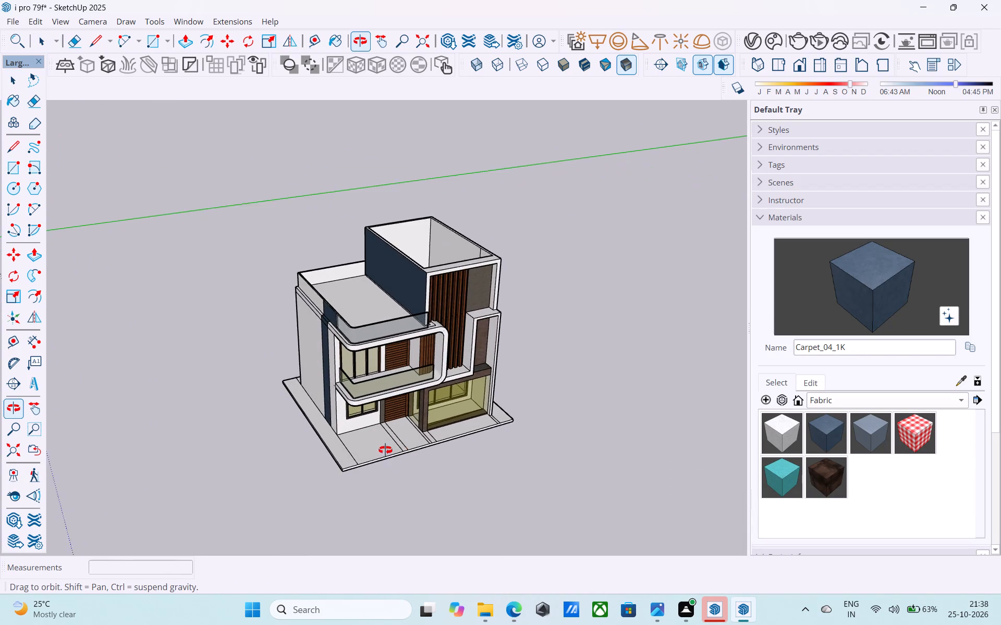
pyautogui.keyDown('shift'); pyautogui.moveTo(385, 450); pyautogui.dragTo(341, 457, button='middle'); pyautogui.keyUp('shift')
# Erase the leftover lines crossing the top of the slab in front of the house, from corner to corner.
pyautogui.press('e')
pyautogui.scroll(6, 340, 458)
pyautogui.click(345, 439)
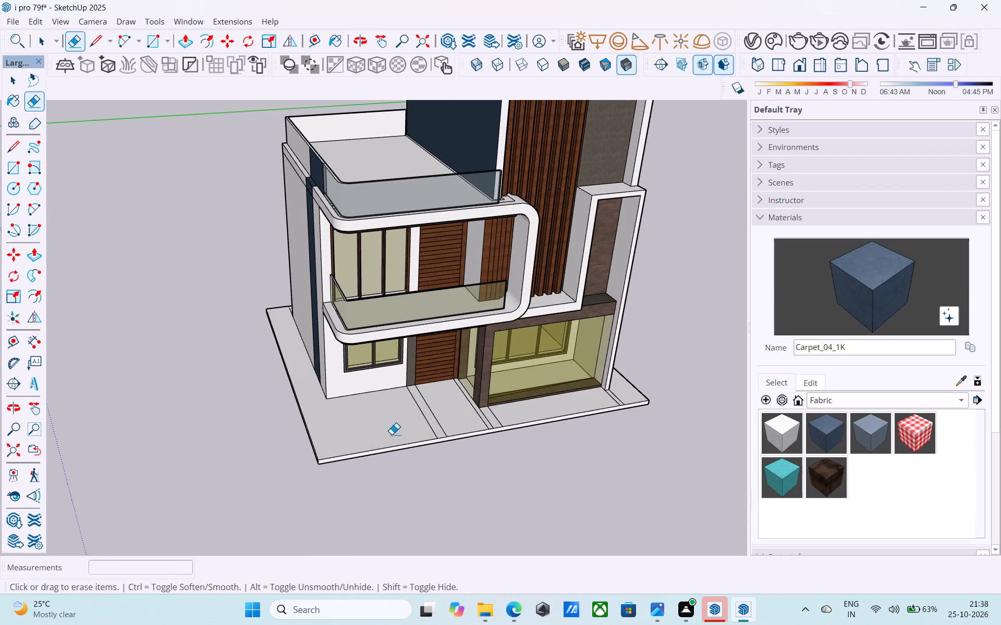
pyautogui.moveTo(443, 419); pyautogui.dragTo(426, 423)
pyautogui.scroll(4, 492, 409)
pyautogui.moveTo(493, 415); pyautogui.dragTo(486, 417)
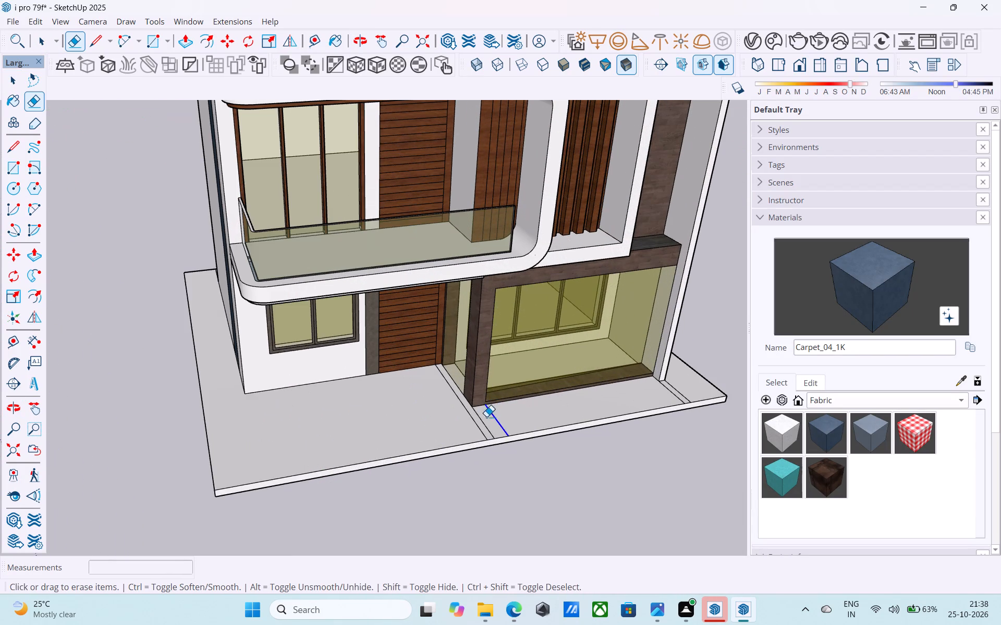
pyautogui.moveTo(486, 417); pyautogui.dragTo(473, 421)
pyautogui.scroll(-6, 336, 410)
pyautogui.scroll(9, 525, 416)
pyautogui.moveTo(535, 383); pyautogui.dragTo(520, 387)
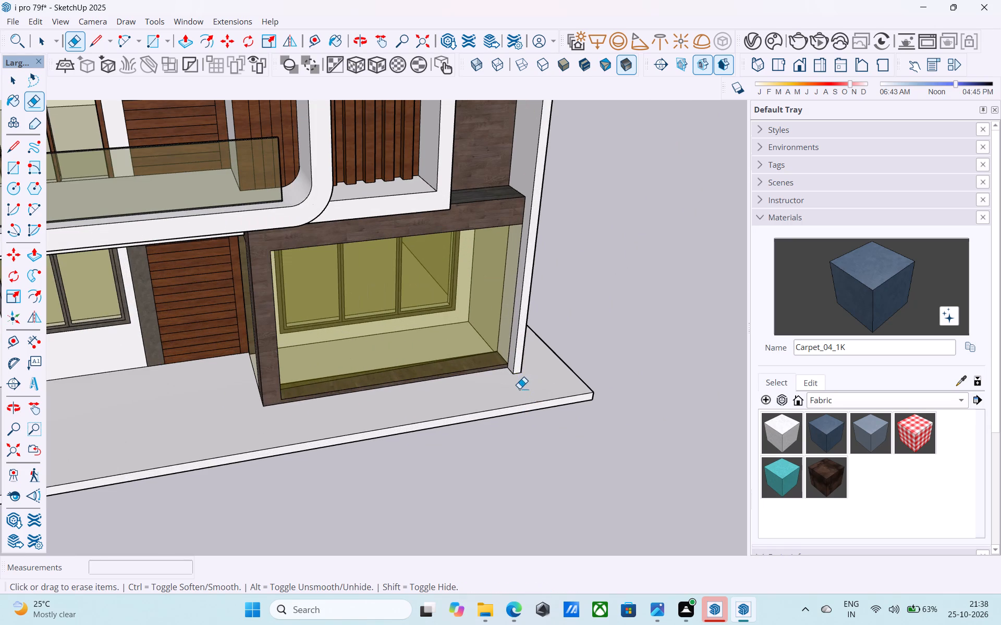
# Erase the leftover line on the slab at the back corner beside the wall with the dark blue strip.
pyautogui.scroll(-12, 522, 386)
pyautogui.moveTo(399, 435); pyautogui.dragTo(668, 423, button='middle')
pyautogui.moveTo(319, 430); pyautogui.dragTo(614, 406, button='middle')
pyautogui.moveTo(307, 413); pyautogui.dragTo(538, 441, button='middle')
pyautogui.scroll(3, 461, 459)
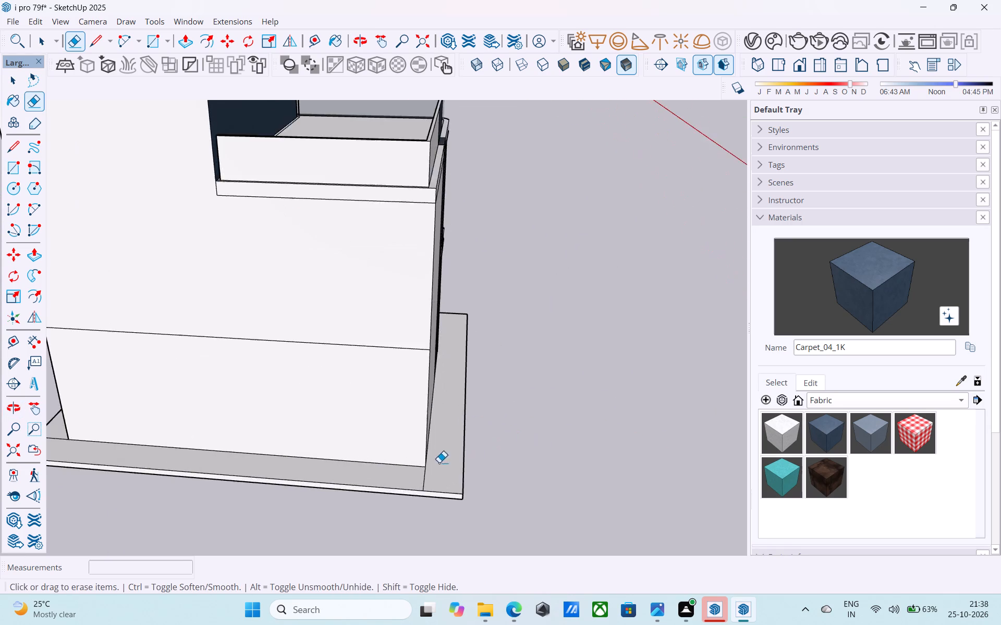
pyautogui.scroll(5, 439, 463)
pyautogui.moveTo(417, 479); pyautogui.dragTo(426, 478)
# Erase the leftover line at the slab's other back corner and the two cross lines along the plain side wall.
pyautogui.scroll(-11, 547, 423)
pyautogui.moveTo(293, 426); pyautogui.dragTo(587, 431, button='middle')
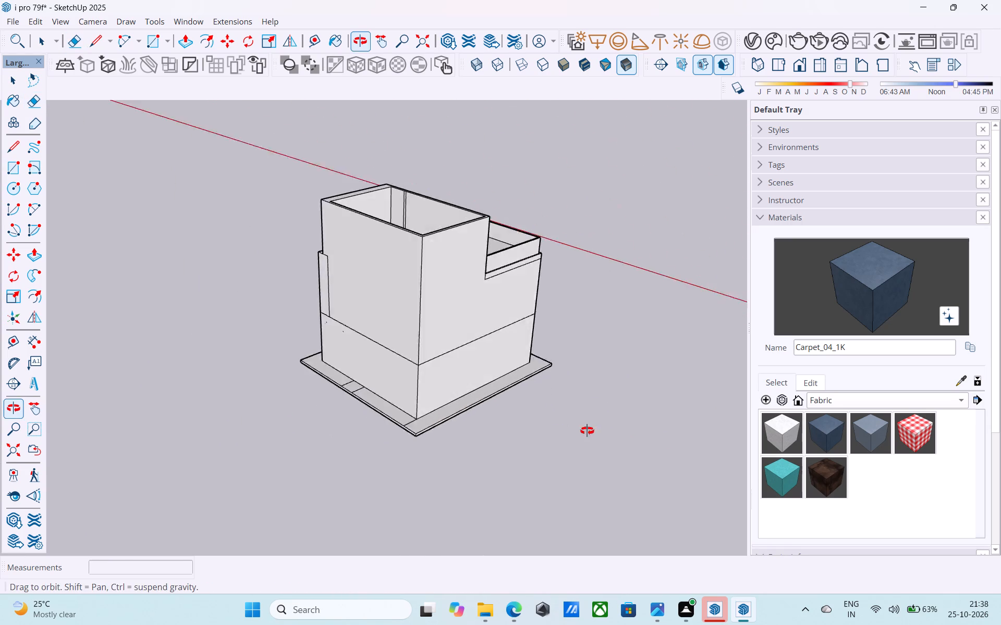
pyautogui.moveTo(587, 431); pyautogui.dragTo(591, 430, button='middle')
pyautogui.scroll(9, 467, 409)
pyautogui.moveTo(391, 430); pyautogui.dragTo(396, 430)
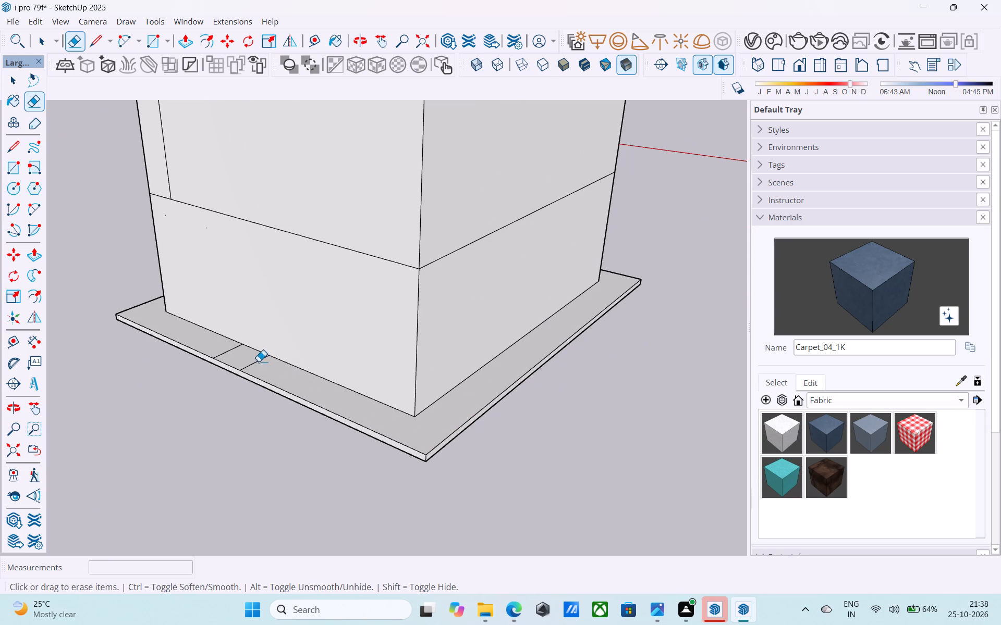
pyautogui.moveTo(258, 361); pyautogui.dragTo(253, 359)
pyautogui.moveTo(239, 353); pyautogui.dragTo(227, 347)
pyautogui.scroll(-10, 229, 346)
pyautogui.moveTo(228, 356); pyautogui.dragTo(500, 358, button='middle')
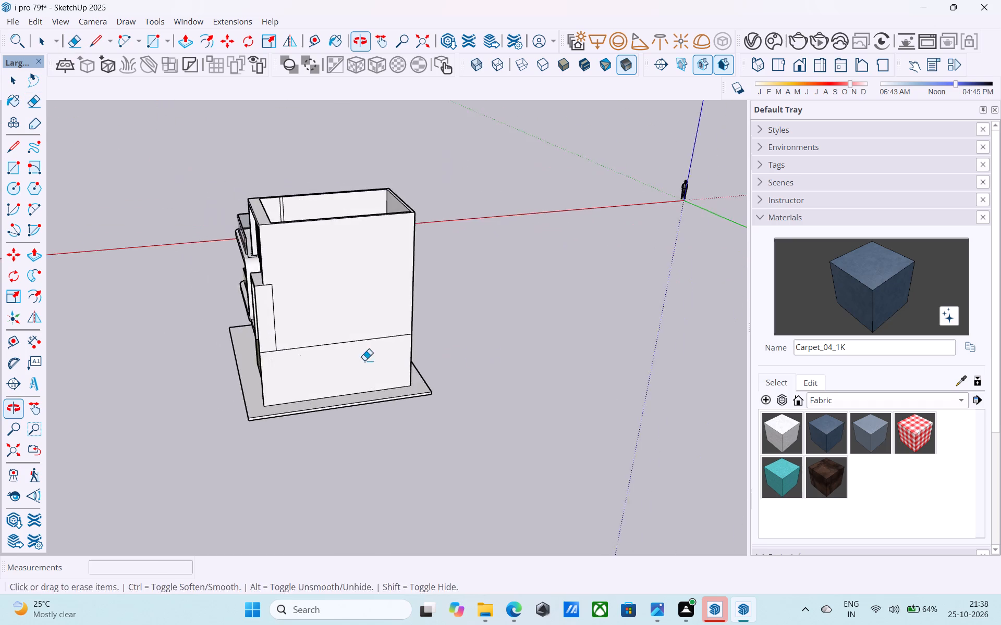
# Erase the leftover vertical line and short horizontal line on the plain side wall behind the projecting white front frame.
pyautogui.moveTo(216, 366); pyautogui.dragTo(245, 358, button='middle')
pyautogui.scroll(11, 239, 333)
pyautogui.scroll(-3, 289, 265)
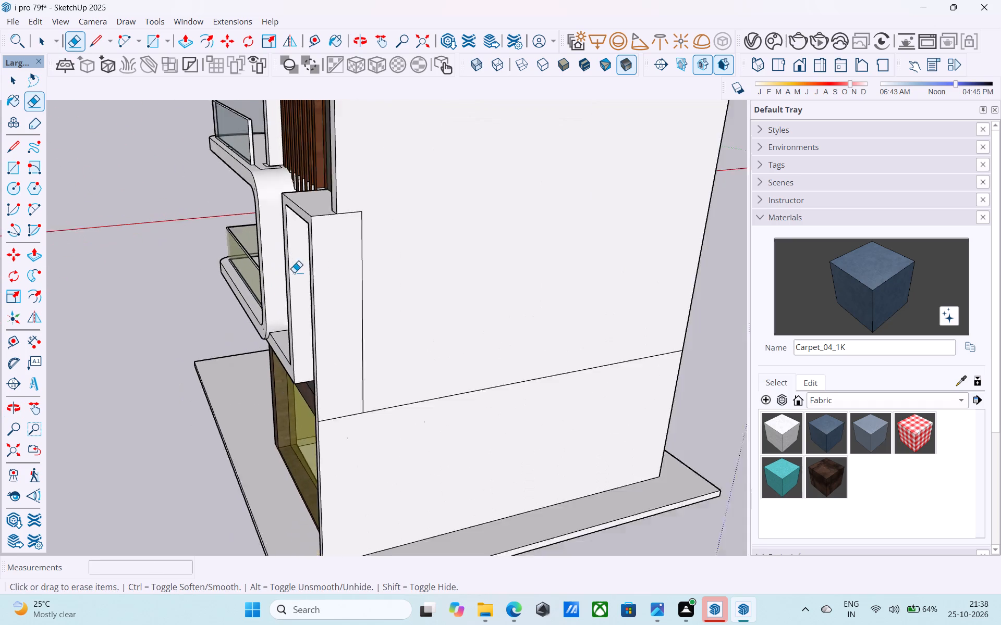
pyautogui.scroll(-3, 294, 272)
pyautogui.scroll(6, 330, 276)
pyautogui.moveTo(347, 273); pyautogui.dragTo(368, 271)
pyautogui.moveTo(361, 291); pyautogui.dragTo(365, 323, button='middle')
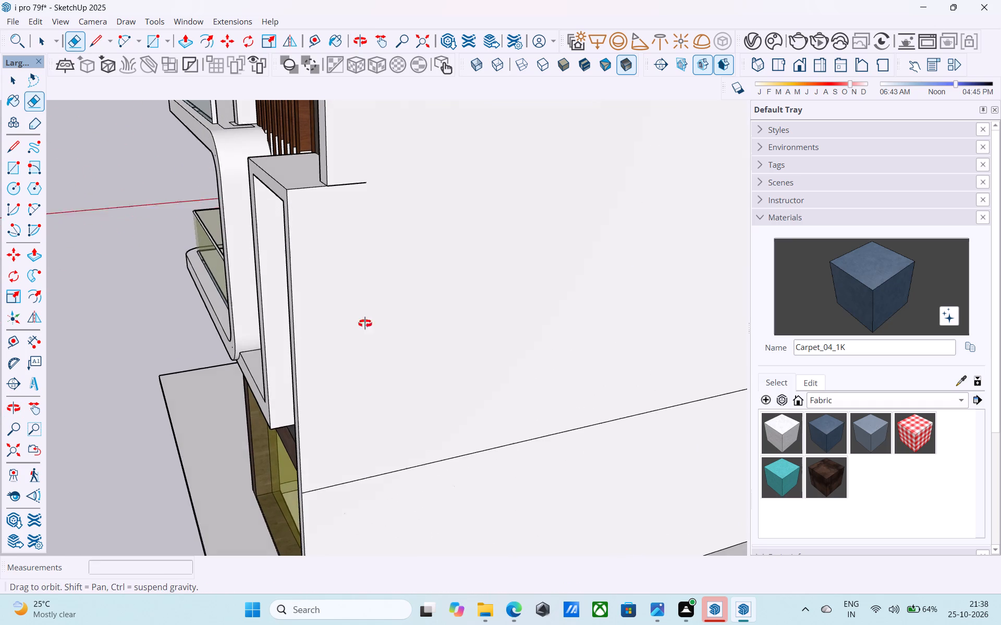
pyautogui.moveTo(365, 323); pyautogui.dragTo(382, 389, button='middle')
pyautogui.moveTo(369, 322); pyautogui.dragTo(382, 352)
pyautogui.scroll(-12, 382, 355)
# Examine the house and its base slab from the back, the front and the side with the dark blue strip.
pyautogui.moveTo(428, 346); pyautogui.dragTo(196, 329, button='middle')
pyautogui.moveTo(392, 348); pyautogui.dragTo(138, 302, button='middle')
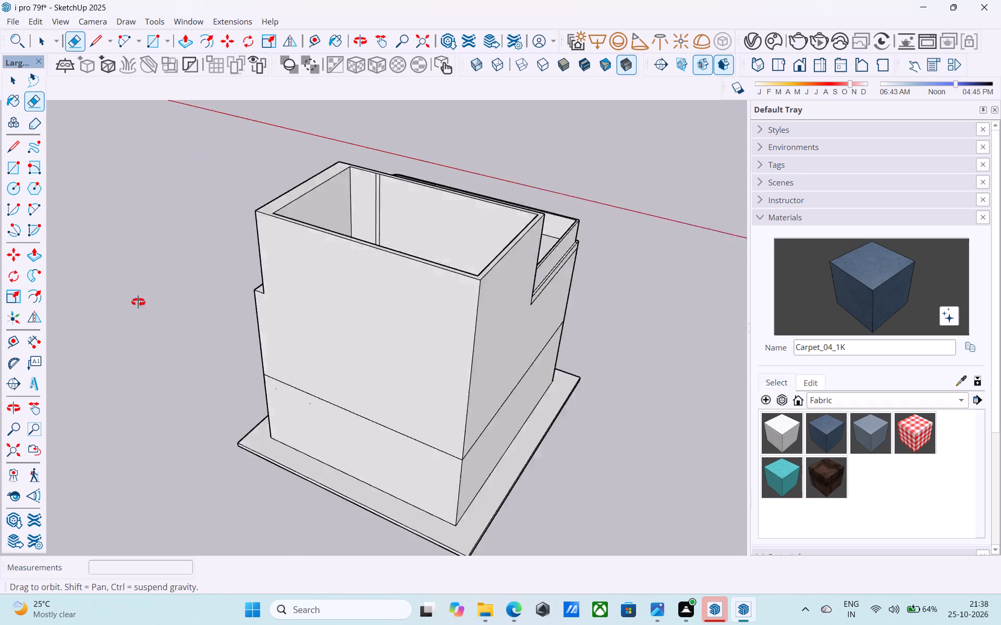
pyautogui.moveTo(138, 302); pyautogui.dragTo(103, 305, button='middle')
pyautogui.moveTo(378, 351); pyautogui.dragTo(99, 318, button='middle')
pyautogui.moveTo(342, 329); pyautogui.dragTo(73, 326, button='middle')
pyautogui.moveTo(276, 344); pyautogui.dragTo(44, 294, button='middle')
pyautogui.moveTo(290, 290); pyautogui.dragTo(72, 297, button='middle')
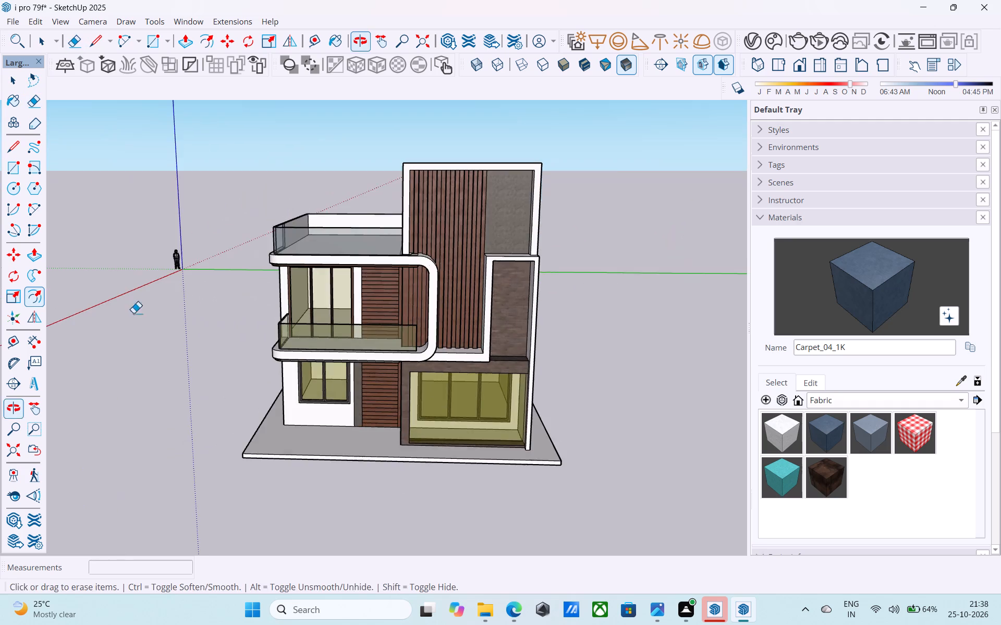
pyautogui.scroll(-6, 252, 269)
pyautogui.moveTo(255, 290); pyautogui.dragTo(287, 292, button='middle')
pyautogui.moveTo(291, 294); pyautogui.dragTo(319, 331, button='middle')
pyautogui.scroll(11, 314, 329)
pyautogui.scroll(-4, 302, 302)
pyautogui.keyDown('shift'); pyautogui.moveTo(292, 314); pyautogui.dragTo(294, 360, button='middle'); pyautogui.keyUp('shift')
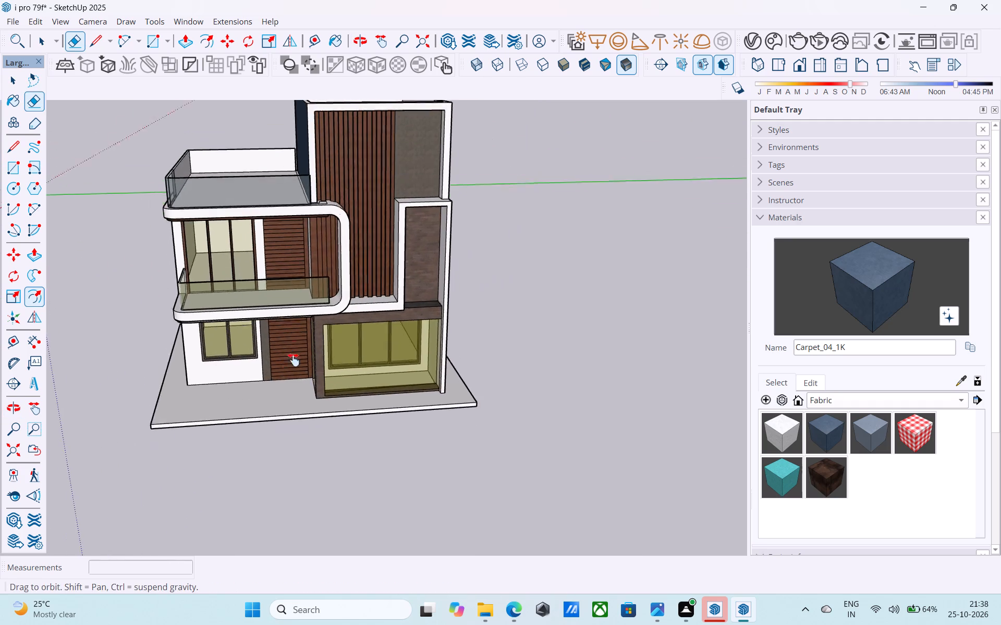
pyautogui.keyDown('shift'); pyautogui.moveTo(294, 360); pyautogui.dragTo(118, 332, button='middle'); pyautogui.keyUp('shift')
pyautogui.keyDown('shift'); pyautogui.moveTo(264, 392); pyautogui.dragTo(348, 323, button='middle'); pyautogui.keyUp('shift')
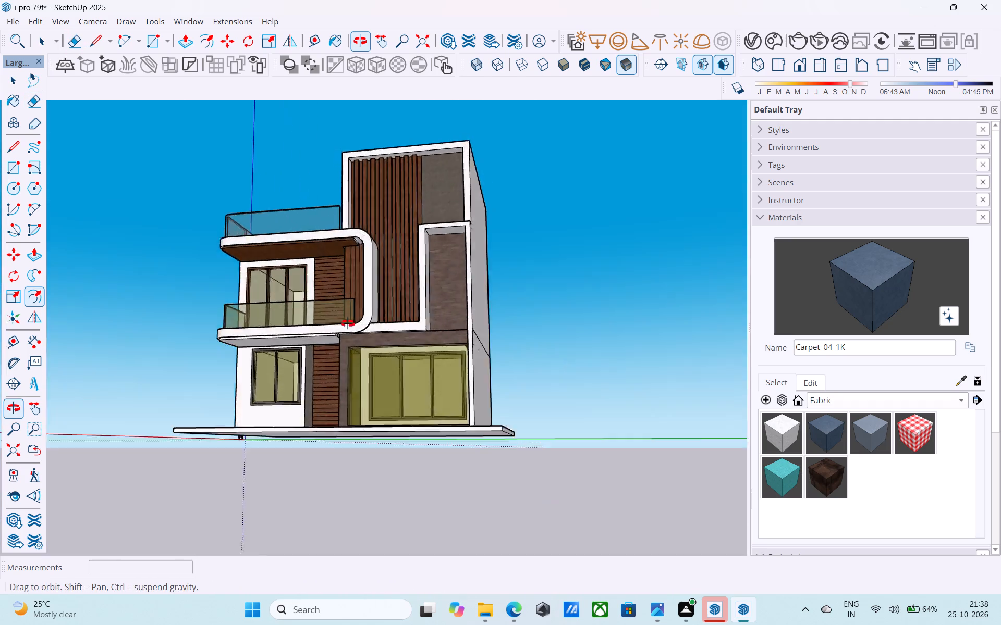
pyautogui.keyDown('shift'); pyautogui.moveTo(348, 323); pyautogui.dragTo(501, 391, button='middle'); pyautogui.keyUp('shift')
pyautogui.moveTo(346, 382); pyautogui.dragTo(521, 401, button='middle')
pyautogui.moveTo(347, 456); pyautogui.dragTo(572, 463, button='middle')
pyautogui.keyDown('shift'); pyautogui.moveTo(292, 466); pyautogui.dragTo(495, 450, button='middle'); pyautogui.keyUp('shift')
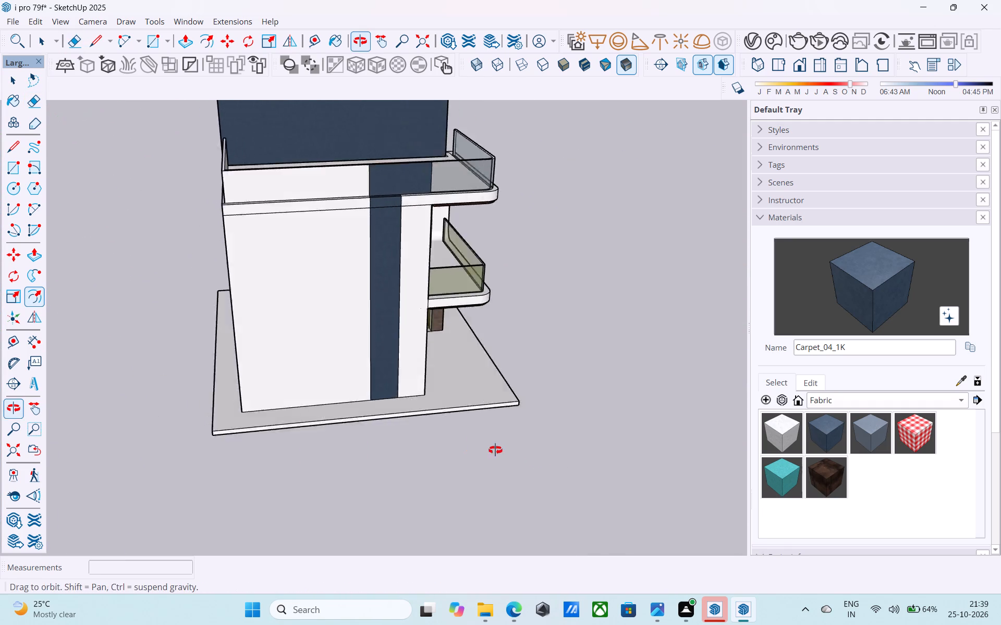
pyautogui.keyDown('shift'); pyautogui.moveTo(495, 450); pyautogui.dragTo(503, 450, button='middle'); pyautogui.keyUp('shift')
# Offset the top face of the base slab inward by 6" to form a border strip along its outer edge.
pyautogui.scroll(6, 263, 416)
pyautogui.scroll(-6, 246, 395)
pyautogui.keyDown('shift'); pyautogui.moveTo(234, 407); pyautogui.dragTo(230, 442, button='middle'); pyautogui.keyUp('shift')
pyautogui.scroll(5, 231, 435)
pyautogui.scroll(-5, 231, 431)
pyautogui.scroll(5, 217, 405)
pyautogui.press('space')
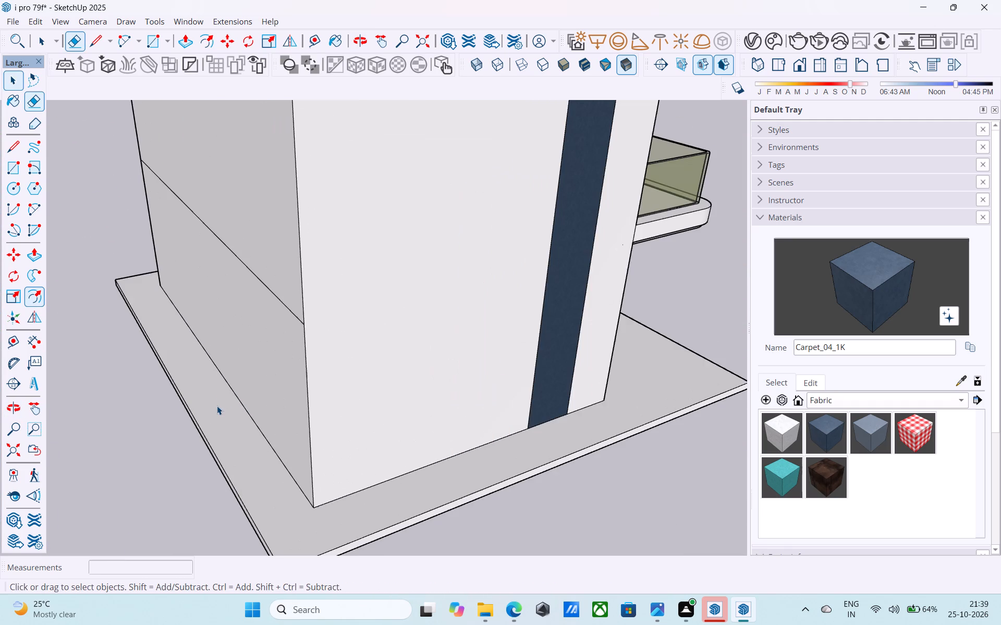
pyautogui.click(218, 411)
pyautogui.scroll(3, 218, 413)
pyautogui.press('f')
pyautogui.click(218, 413)
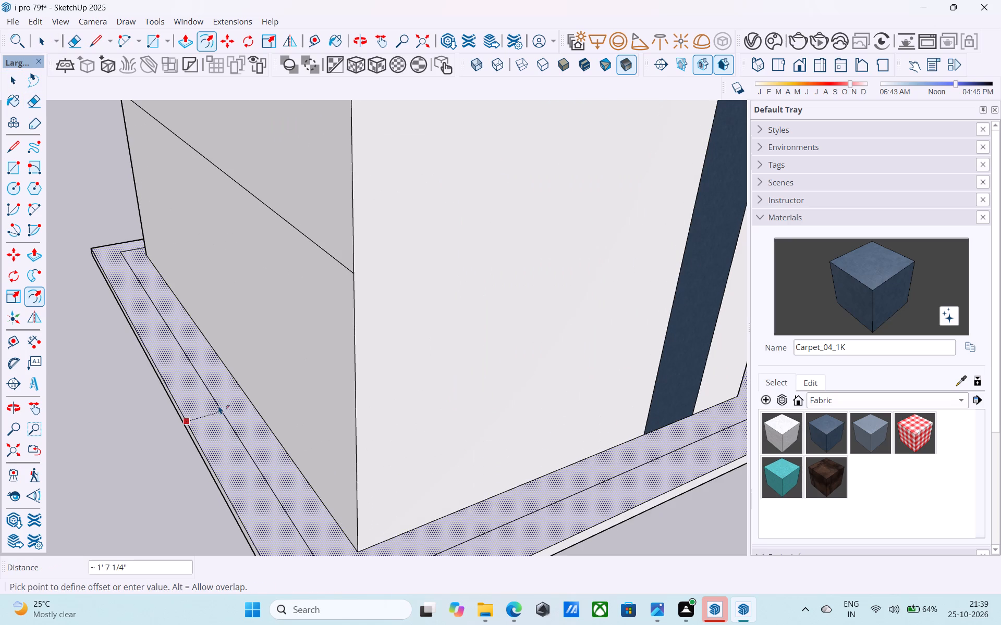
pyautogui.press('6')
pyautogui.hotkey('shift', '"')
pyautogui.press('Return')
pyautogui.press('space')
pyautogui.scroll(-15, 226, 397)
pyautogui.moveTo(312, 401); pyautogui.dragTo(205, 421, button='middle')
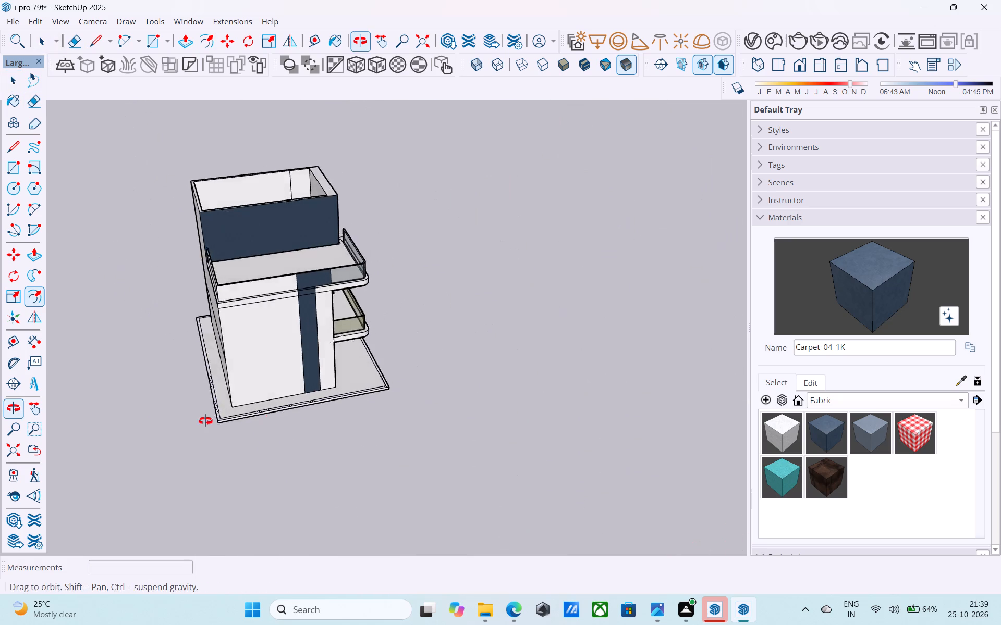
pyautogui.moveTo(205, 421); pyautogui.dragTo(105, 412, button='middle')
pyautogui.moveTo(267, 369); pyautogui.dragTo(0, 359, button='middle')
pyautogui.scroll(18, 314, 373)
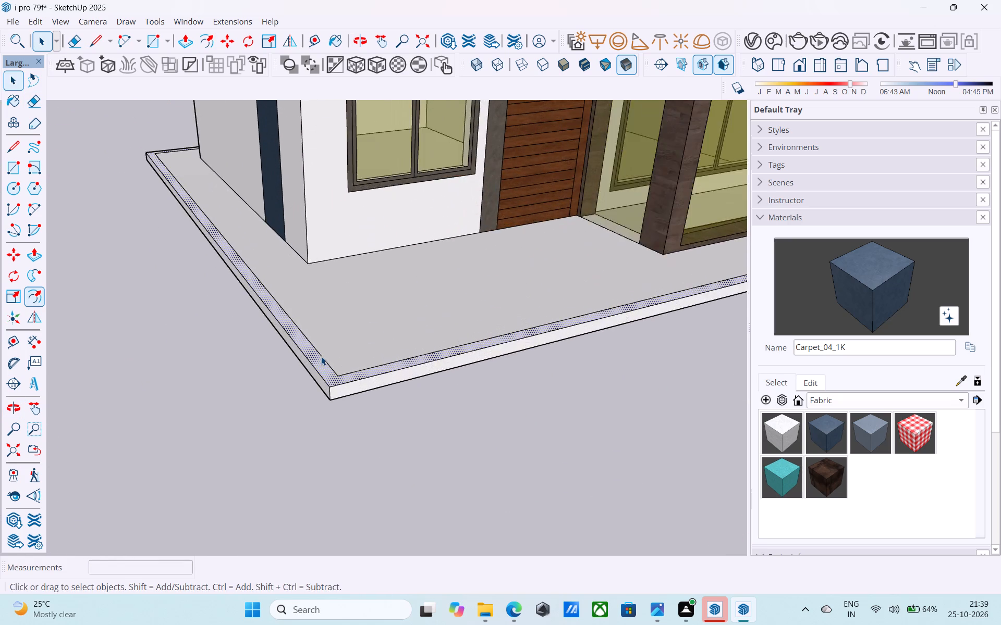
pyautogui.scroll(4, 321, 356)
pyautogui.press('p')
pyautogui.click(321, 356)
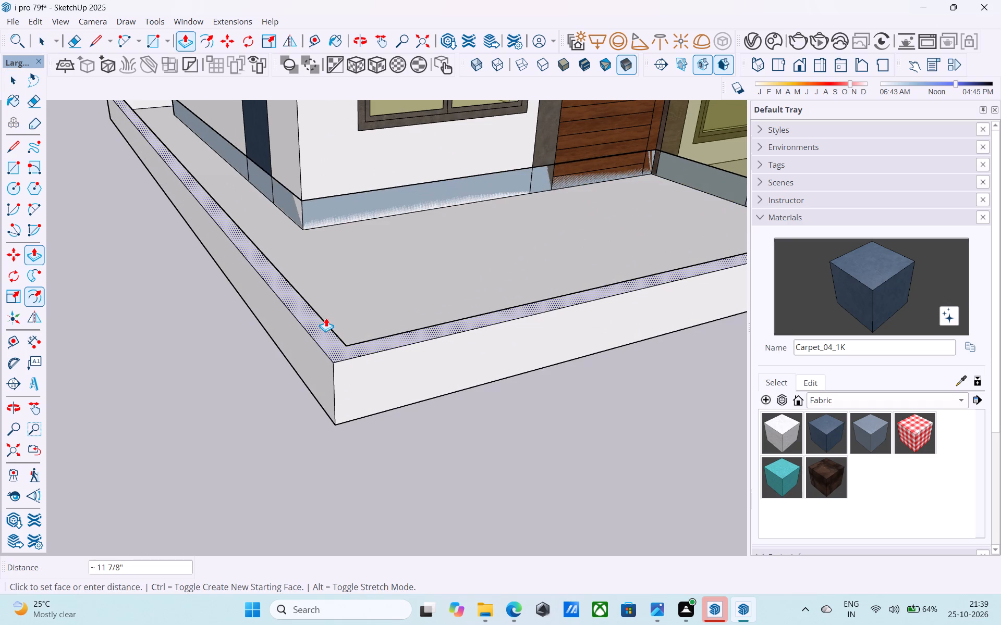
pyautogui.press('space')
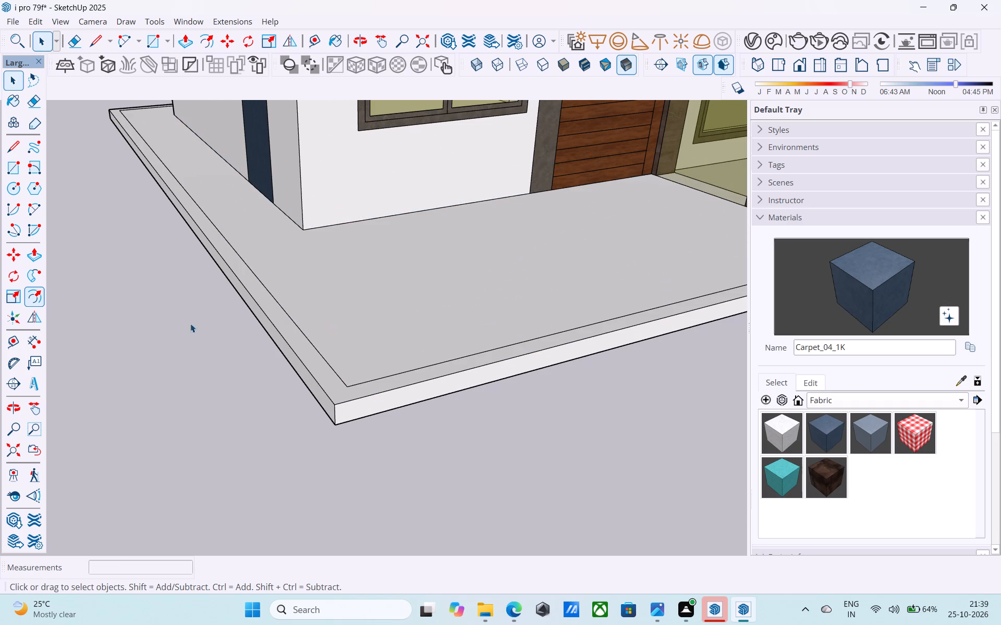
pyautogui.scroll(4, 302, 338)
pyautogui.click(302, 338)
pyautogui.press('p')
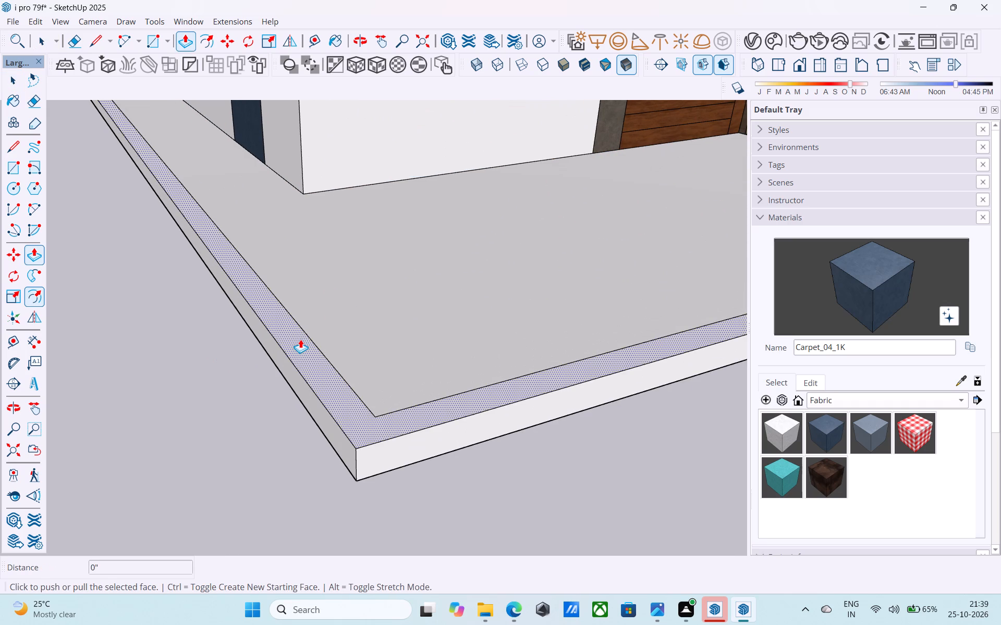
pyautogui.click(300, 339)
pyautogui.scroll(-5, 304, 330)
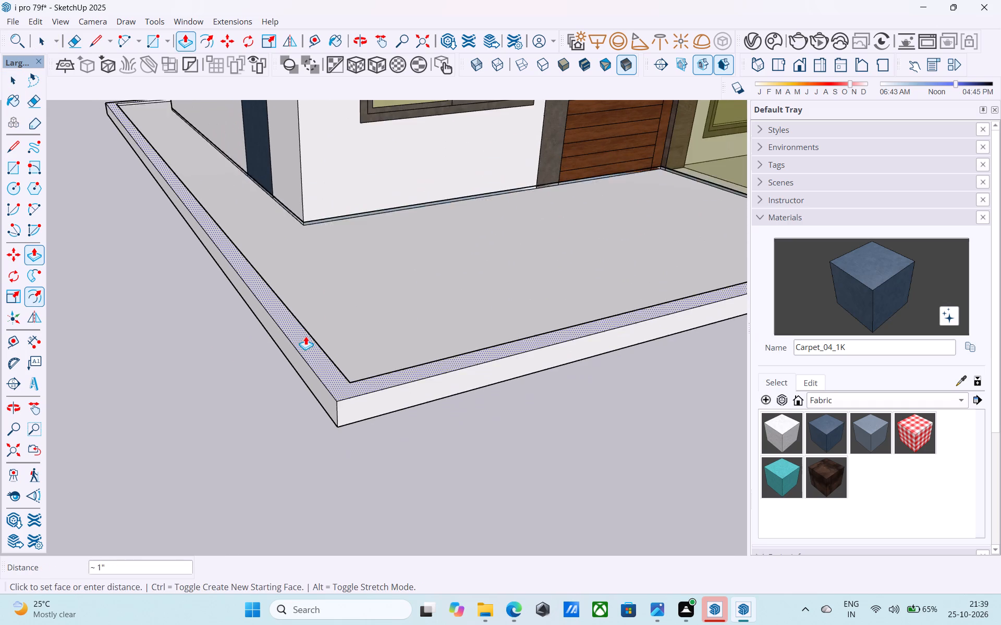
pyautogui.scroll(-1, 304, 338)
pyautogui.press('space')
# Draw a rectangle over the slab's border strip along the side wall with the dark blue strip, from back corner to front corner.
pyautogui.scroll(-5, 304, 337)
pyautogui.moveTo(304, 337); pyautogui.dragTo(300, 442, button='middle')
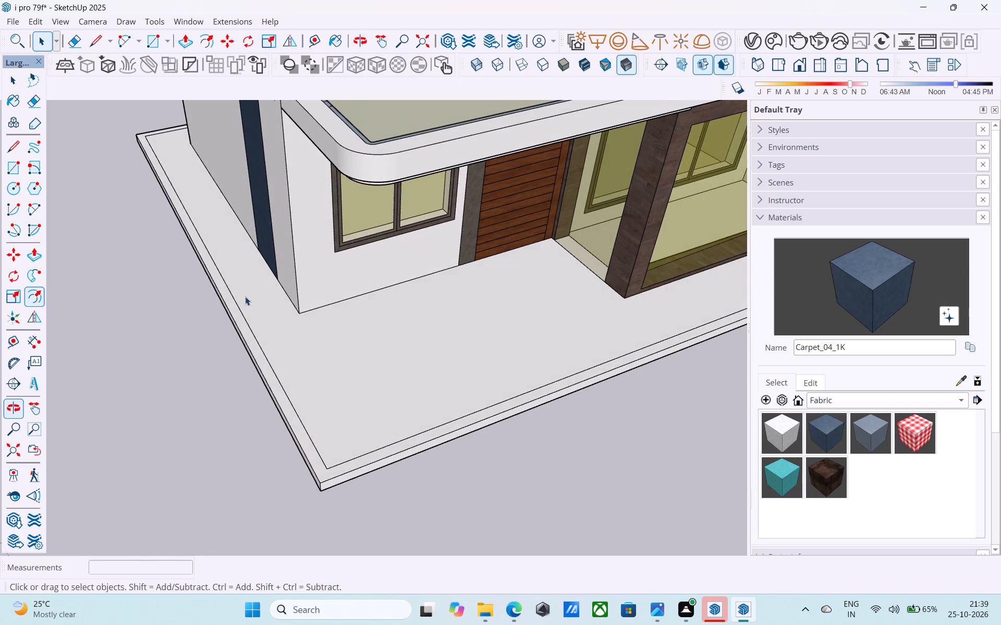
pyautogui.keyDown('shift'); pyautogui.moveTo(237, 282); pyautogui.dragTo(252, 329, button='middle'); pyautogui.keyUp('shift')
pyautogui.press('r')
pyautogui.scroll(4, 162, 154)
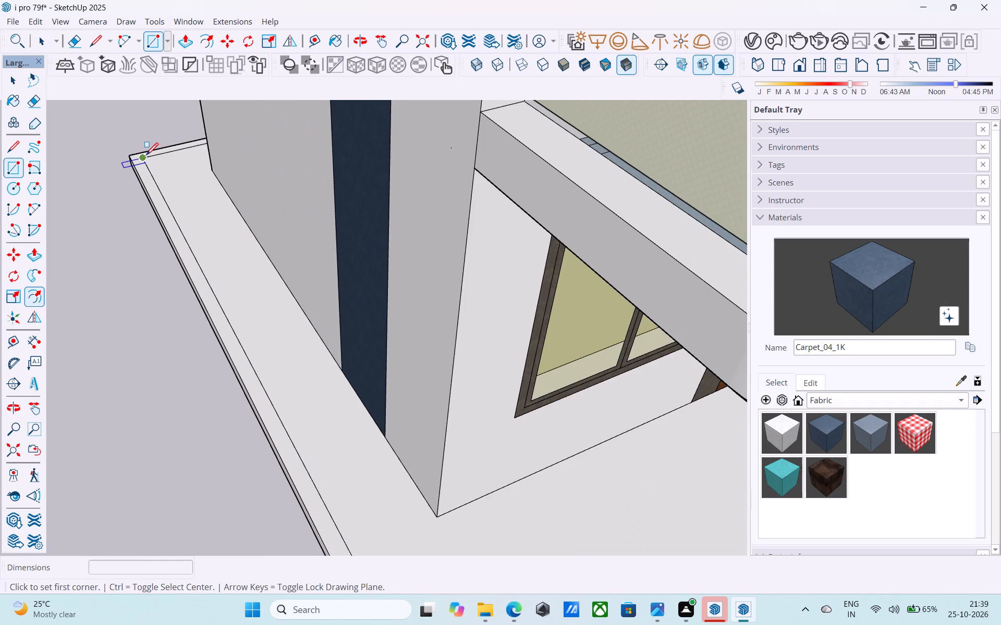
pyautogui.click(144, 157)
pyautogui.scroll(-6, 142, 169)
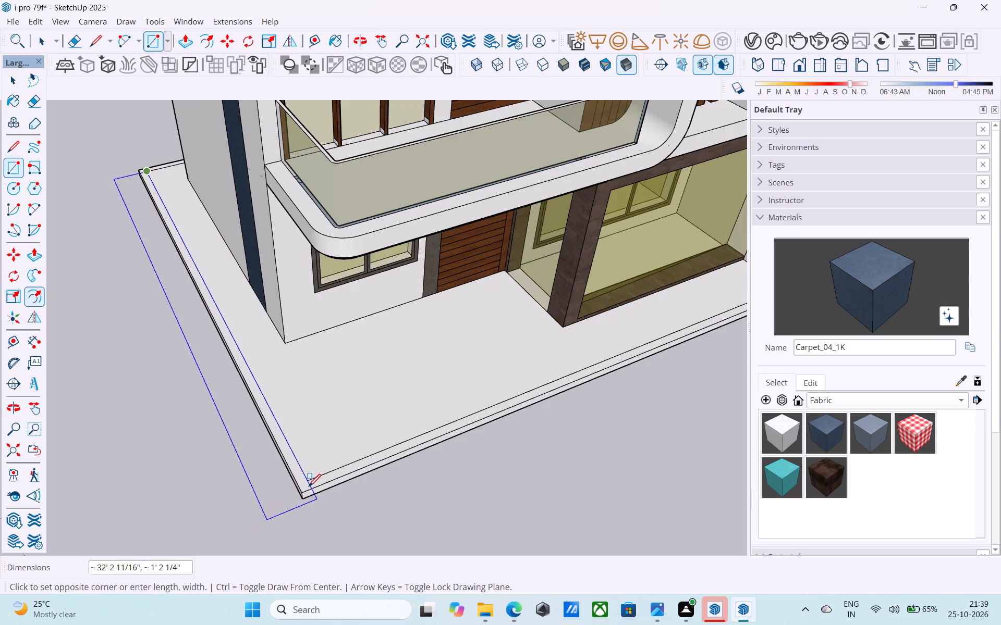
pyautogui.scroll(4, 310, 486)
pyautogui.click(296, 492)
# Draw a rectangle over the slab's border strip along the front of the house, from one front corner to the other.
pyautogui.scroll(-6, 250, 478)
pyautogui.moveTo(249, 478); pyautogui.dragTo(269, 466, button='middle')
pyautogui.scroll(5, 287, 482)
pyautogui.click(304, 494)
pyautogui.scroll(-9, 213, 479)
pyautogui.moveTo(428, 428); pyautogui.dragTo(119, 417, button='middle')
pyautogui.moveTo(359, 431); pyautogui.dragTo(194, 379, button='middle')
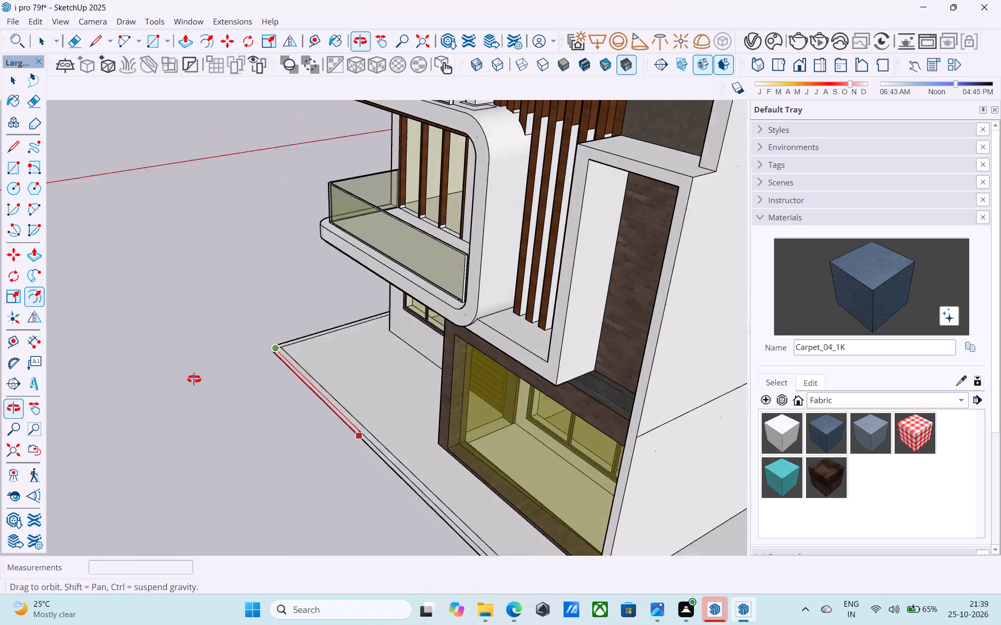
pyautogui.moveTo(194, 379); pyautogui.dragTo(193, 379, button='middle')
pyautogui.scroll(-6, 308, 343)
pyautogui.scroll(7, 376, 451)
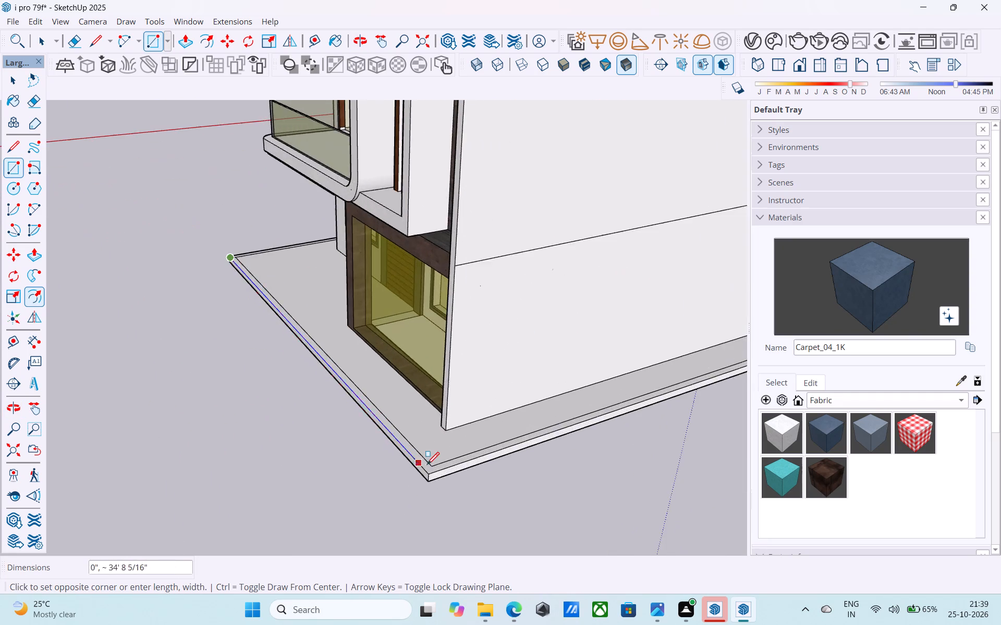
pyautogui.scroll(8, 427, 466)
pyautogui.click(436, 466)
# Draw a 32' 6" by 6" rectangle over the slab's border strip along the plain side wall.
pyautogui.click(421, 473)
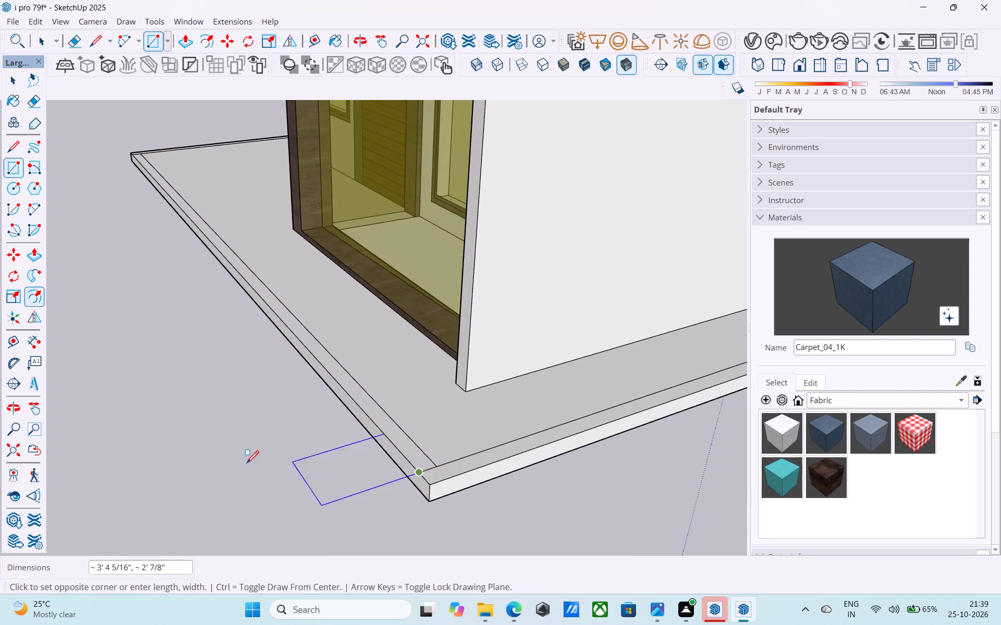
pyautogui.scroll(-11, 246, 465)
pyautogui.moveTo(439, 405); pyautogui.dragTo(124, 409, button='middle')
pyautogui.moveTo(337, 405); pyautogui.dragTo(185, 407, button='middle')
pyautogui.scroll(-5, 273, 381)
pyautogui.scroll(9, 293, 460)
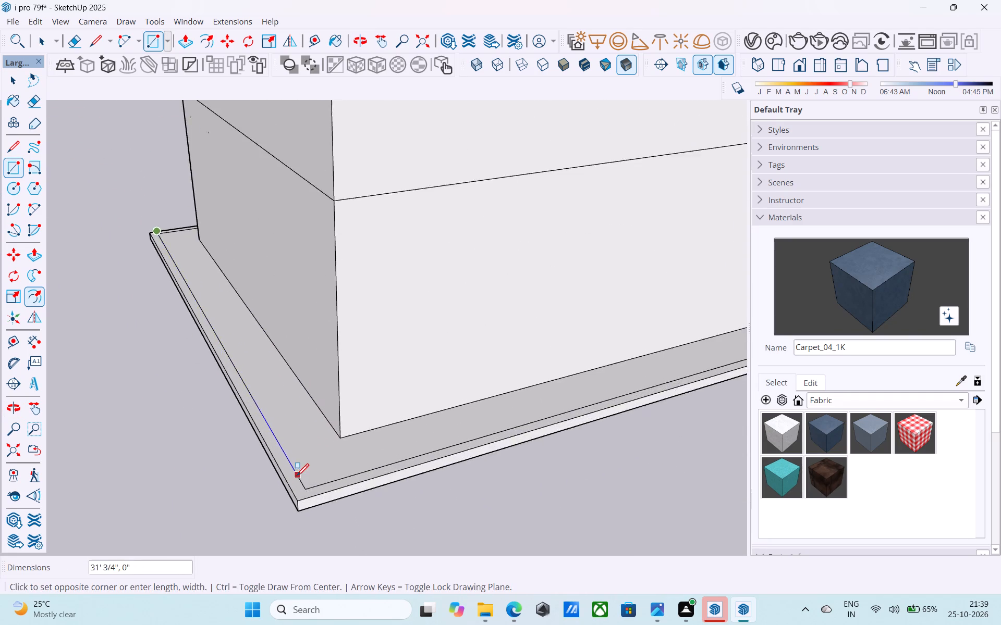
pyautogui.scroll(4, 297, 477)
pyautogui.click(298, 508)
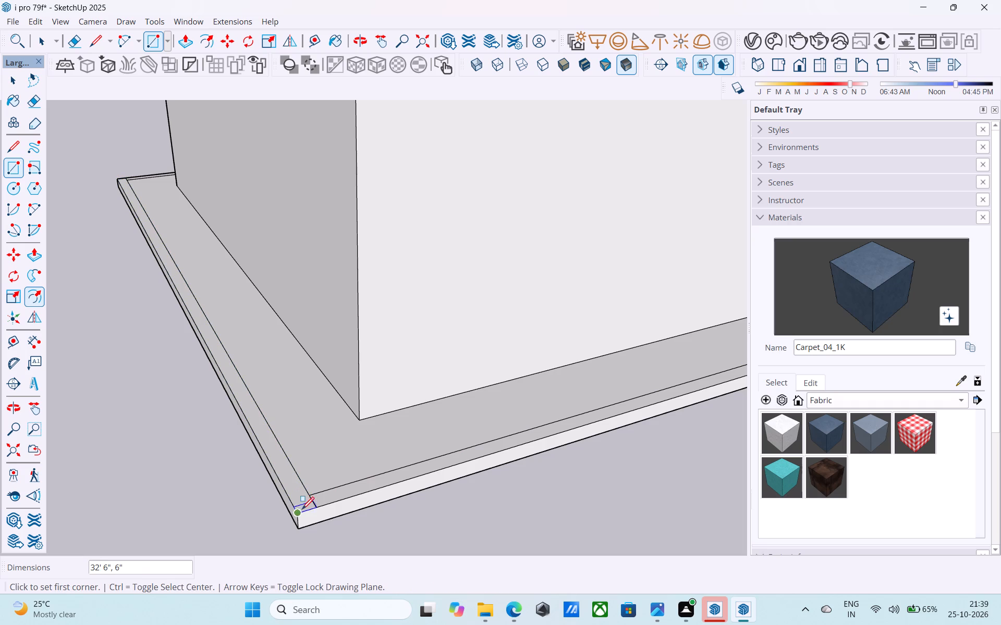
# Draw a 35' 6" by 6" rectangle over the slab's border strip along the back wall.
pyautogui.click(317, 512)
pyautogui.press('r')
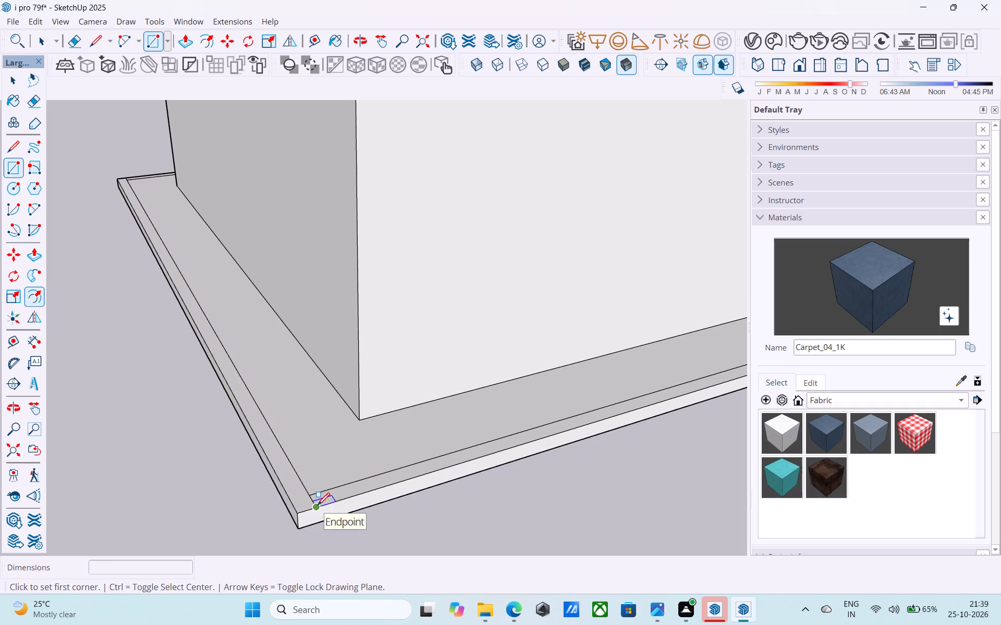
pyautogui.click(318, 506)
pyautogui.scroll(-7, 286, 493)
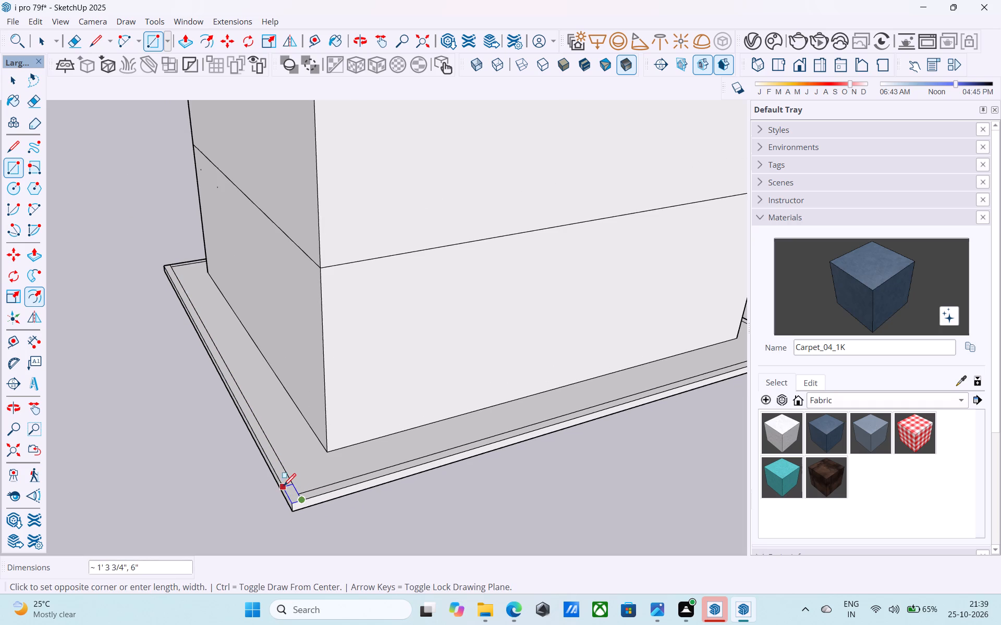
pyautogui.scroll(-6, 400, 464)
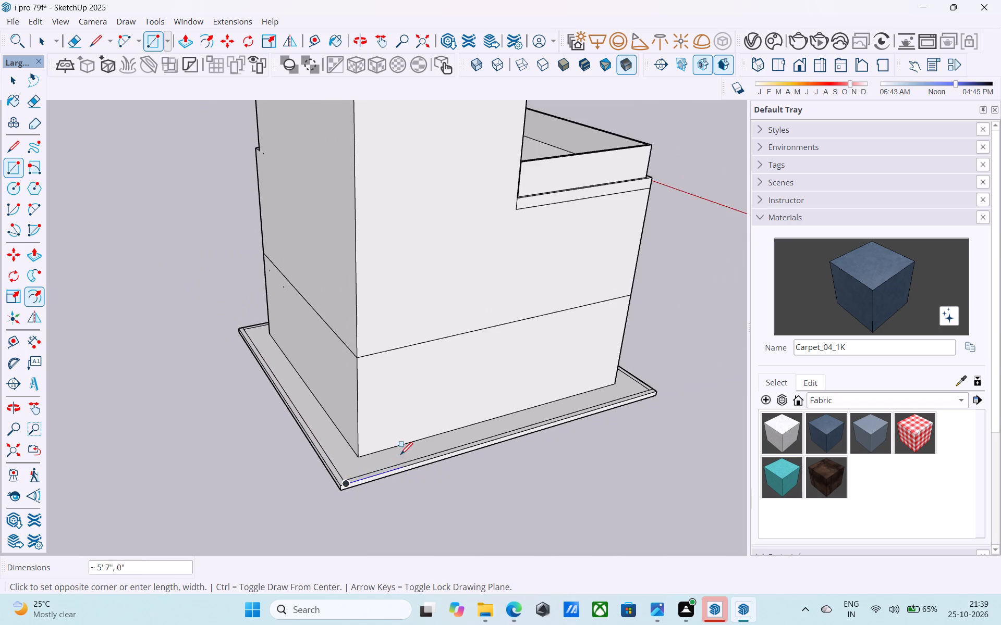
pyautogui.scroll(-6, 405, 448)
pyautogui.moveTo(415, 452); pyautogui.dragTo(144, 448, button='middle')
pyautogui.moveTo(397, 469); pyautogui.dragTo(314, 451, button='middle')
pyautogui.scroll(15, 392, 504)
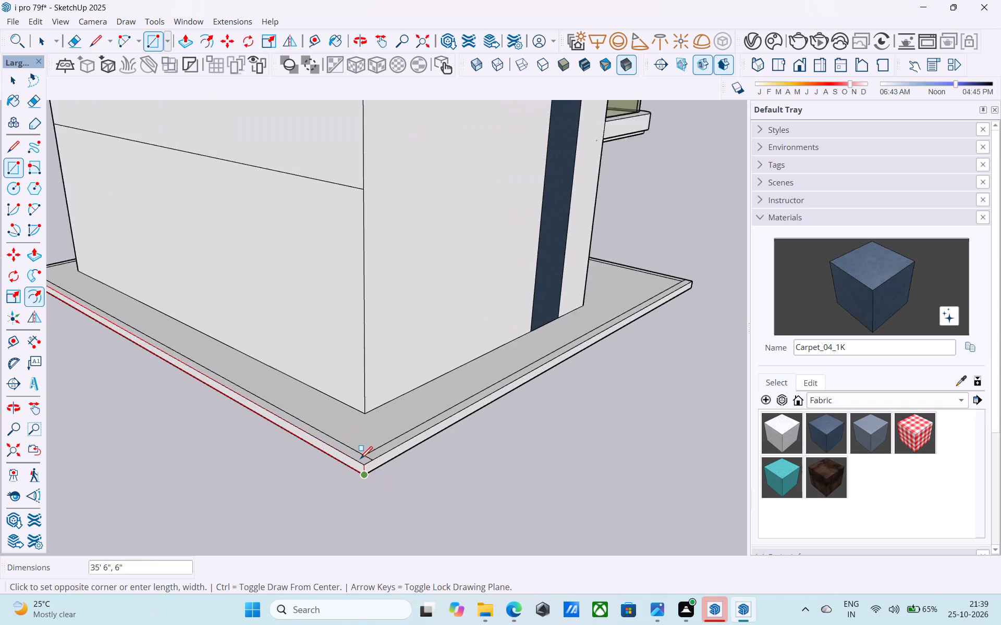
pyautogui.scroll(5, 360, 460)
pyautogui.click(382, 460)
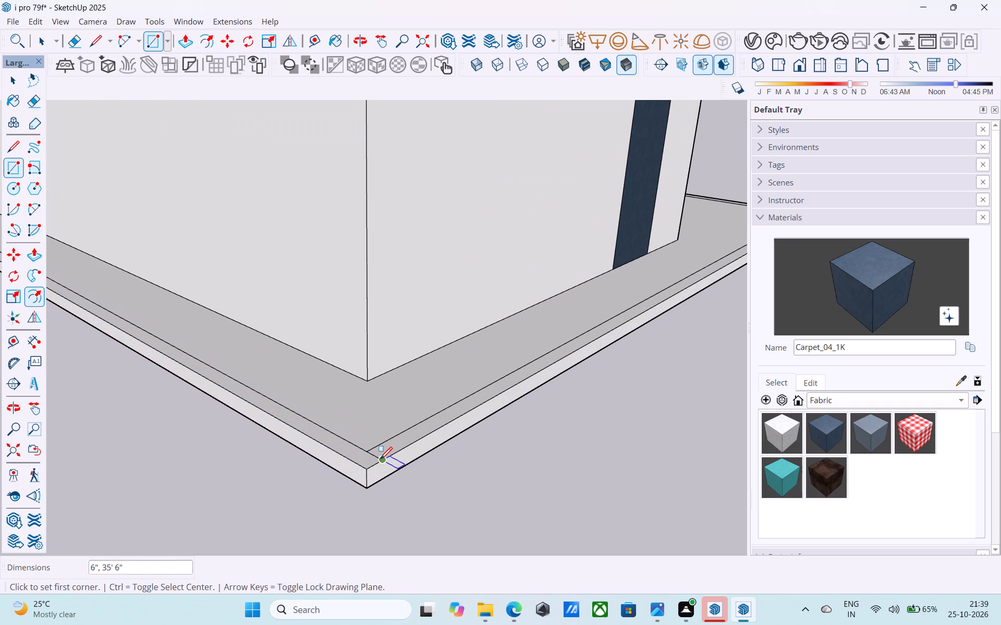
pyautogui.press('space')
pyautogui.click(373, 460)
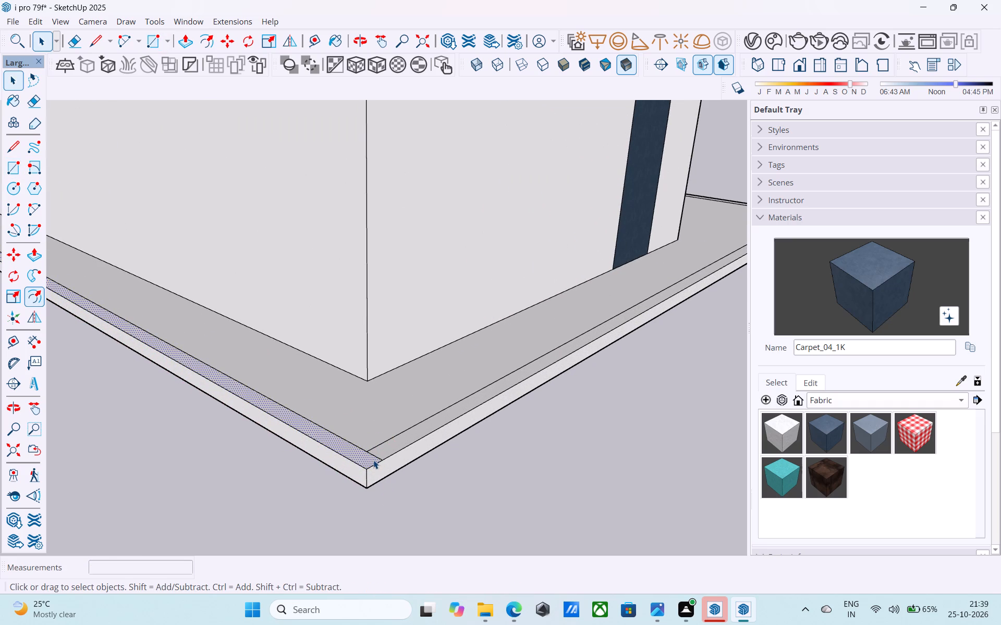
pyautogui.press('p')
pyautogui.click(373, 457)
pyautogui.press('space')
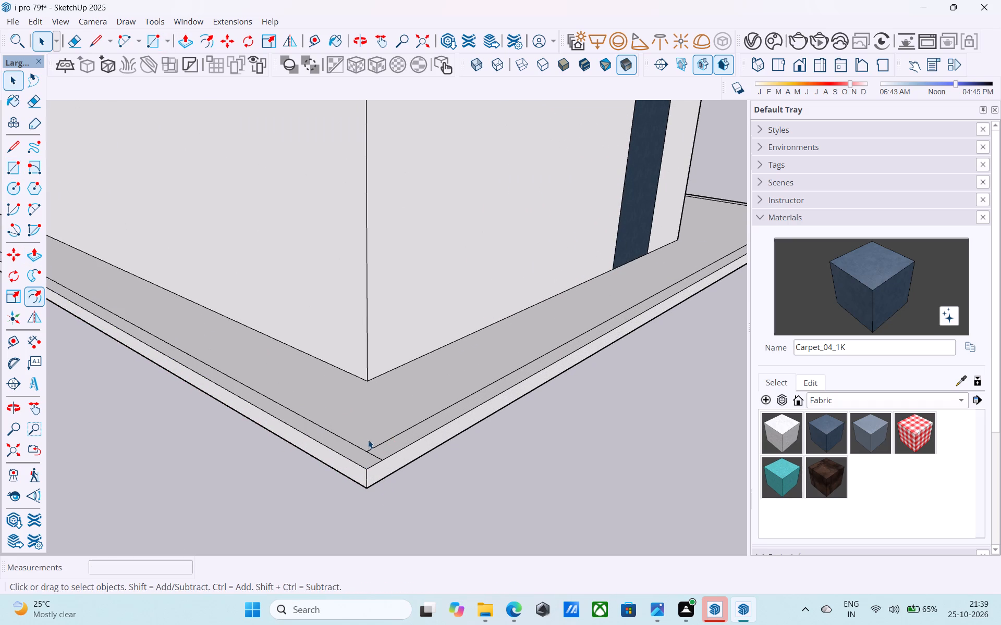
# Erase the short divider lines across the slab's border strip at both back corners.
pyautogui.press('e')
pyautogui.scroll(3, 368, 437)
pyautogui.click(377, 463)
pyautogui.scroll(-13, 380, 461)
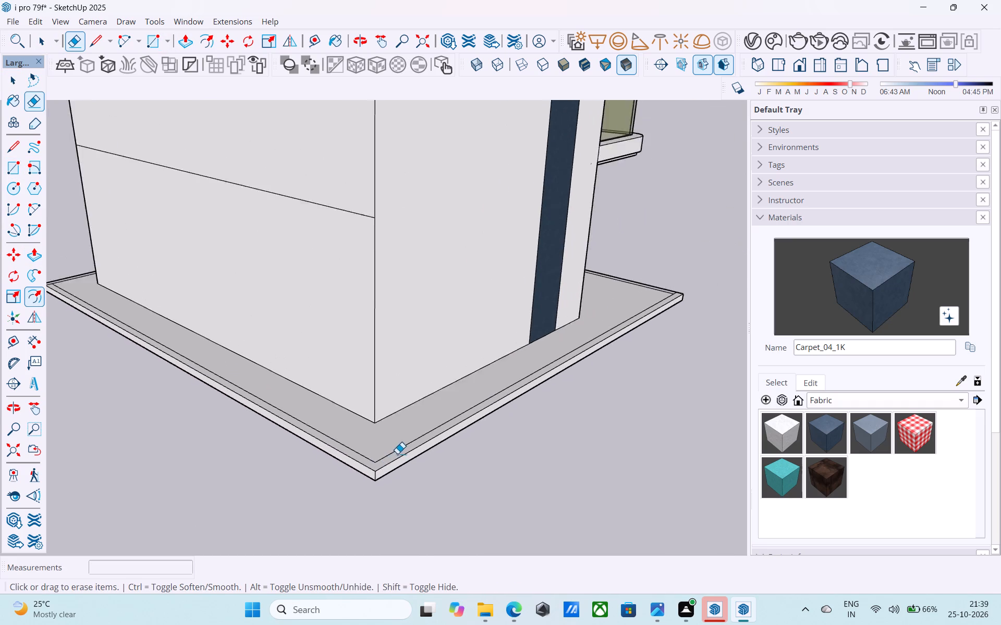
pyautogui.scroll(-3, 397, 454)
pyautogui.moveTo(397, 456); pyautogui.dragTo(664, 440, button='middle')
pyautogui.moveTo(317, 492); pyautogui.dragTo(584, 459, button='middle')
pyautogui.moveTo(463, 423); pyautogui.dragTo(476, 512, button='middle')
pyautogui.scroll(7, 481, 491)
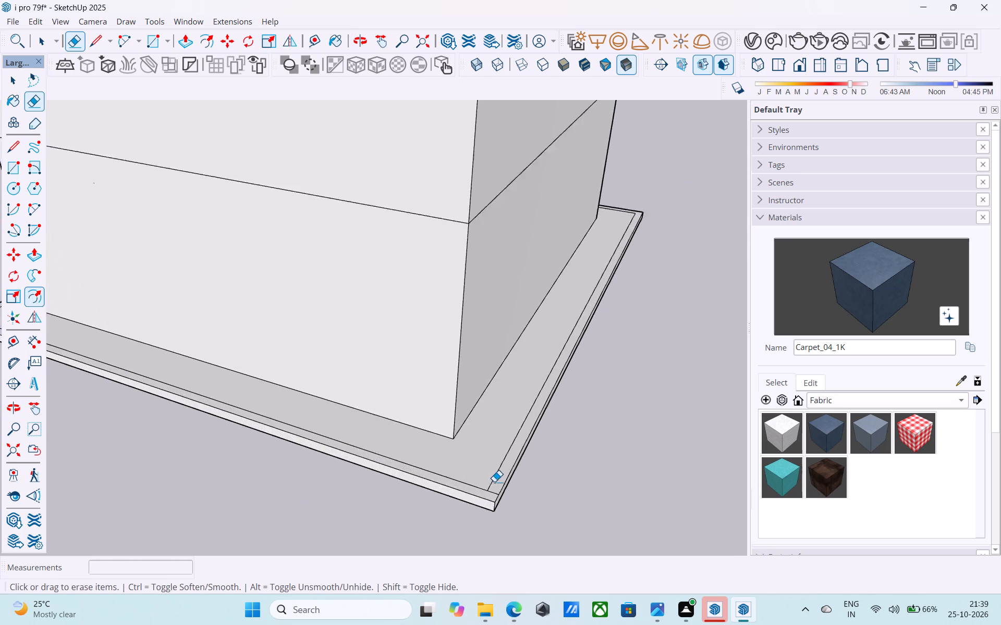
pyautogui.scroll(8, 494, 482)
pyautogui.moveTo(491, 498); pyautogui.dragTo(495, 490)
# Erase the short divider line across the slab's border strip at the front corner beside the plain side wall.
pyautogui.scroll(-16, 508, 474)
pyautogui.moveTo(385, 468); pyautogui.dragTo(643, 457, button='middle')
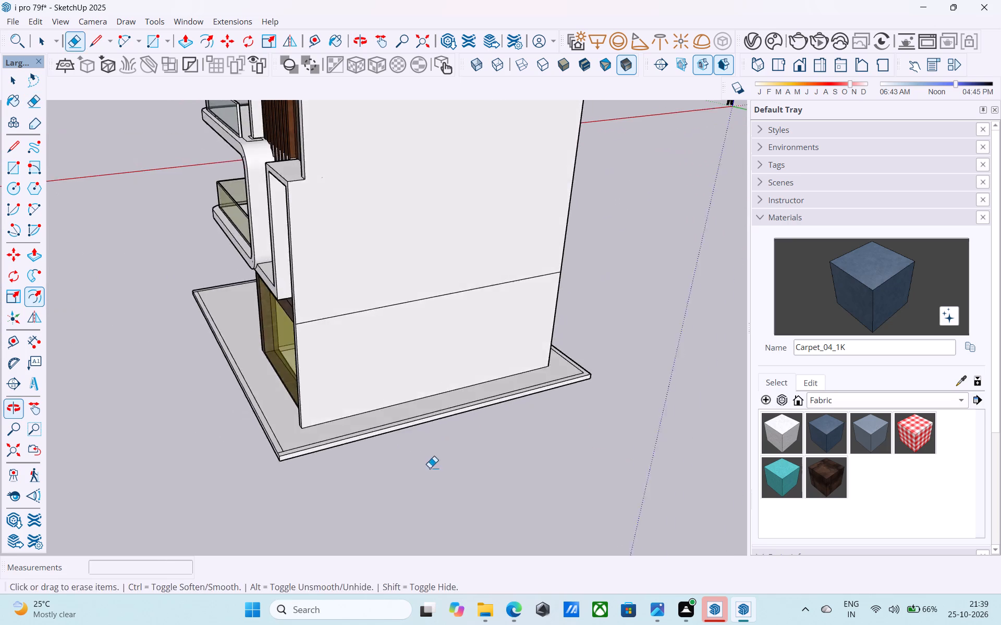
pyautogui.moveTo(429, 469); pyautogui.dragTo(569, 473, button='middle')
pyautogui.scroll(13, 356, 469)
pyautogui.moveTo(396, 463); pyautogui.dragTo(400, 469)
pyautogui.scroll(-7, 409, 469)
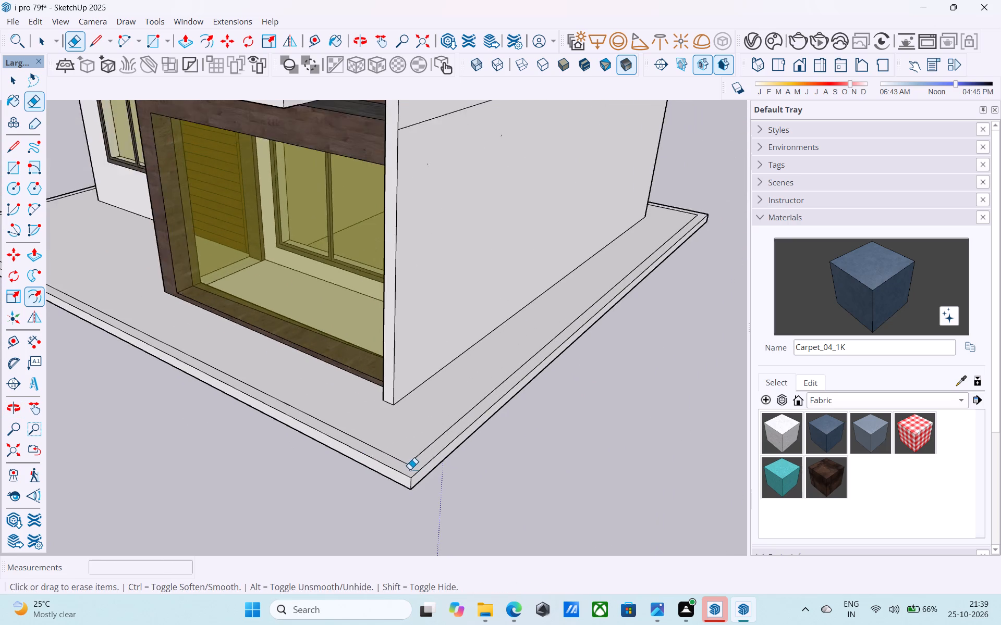
# Erase the short divider line across the slab's border strip at the front corner beside the blue-striped side wall.
pyautogui.scroll(-10, 408, 464)
pyautogui.moveTo(291, 444); pyautogui.dragTo(594, 458, button='middle')
pyautogui.scroll(4, 205, 483)
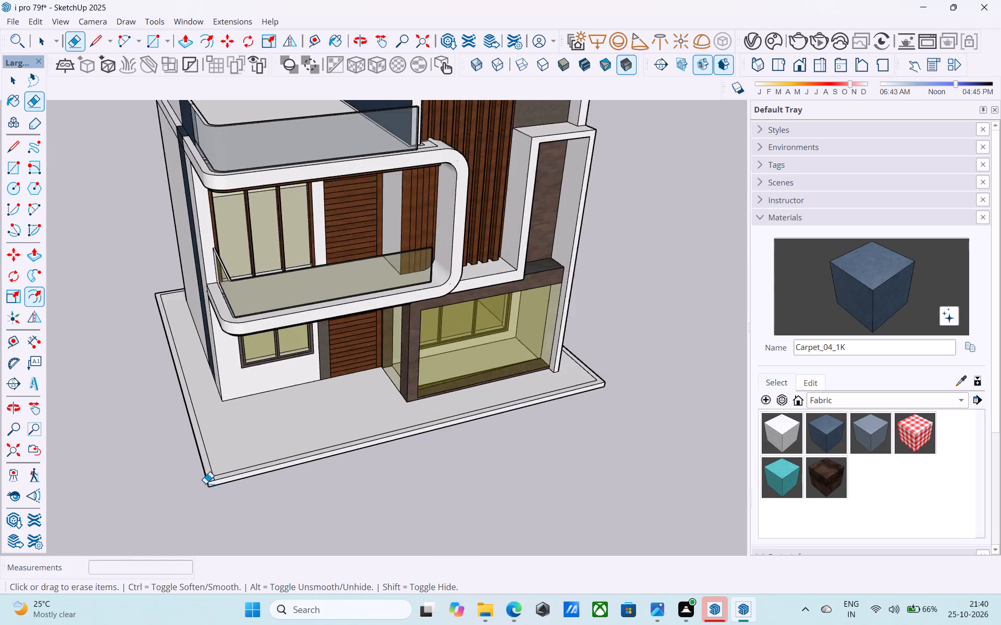
pyautogui.scroll(15, 205, 483)
pyautogui.click(221, 478)
pyautogui.scroll(-9, 219, 481)
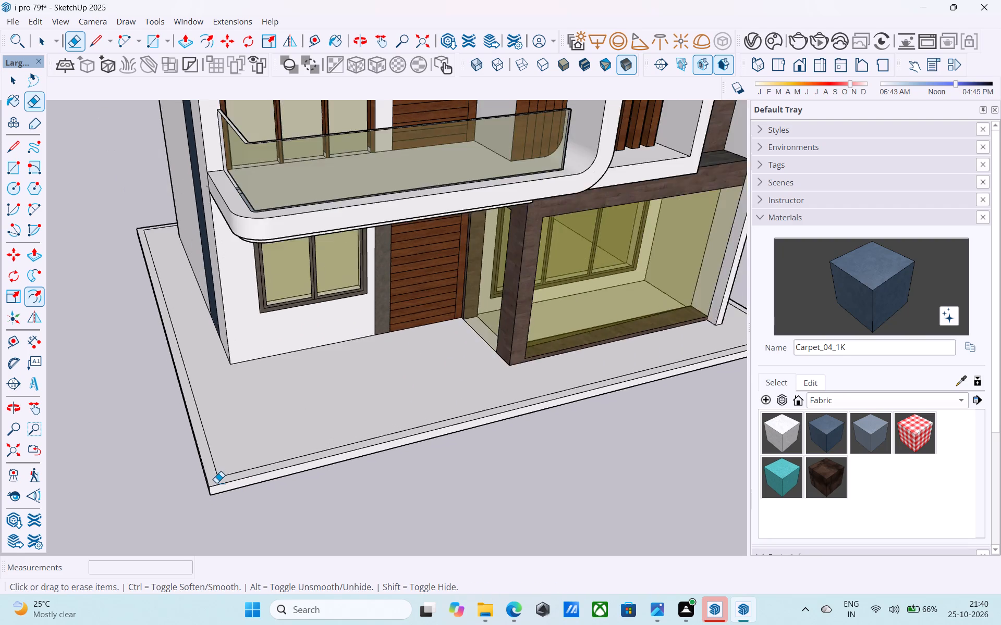
# Push/Pull the slab's border strip up 6' to form a continuous boundary wall around the house.
pyautogui.scroll(-8, 216, 483)
pyautogui.moveTo(214, 489); pyautogui.dragTo(308, 480, button='middle')
pyautogui.scroll(-7, 250, 364)
pyautogui.scroll(6, 242, 438)
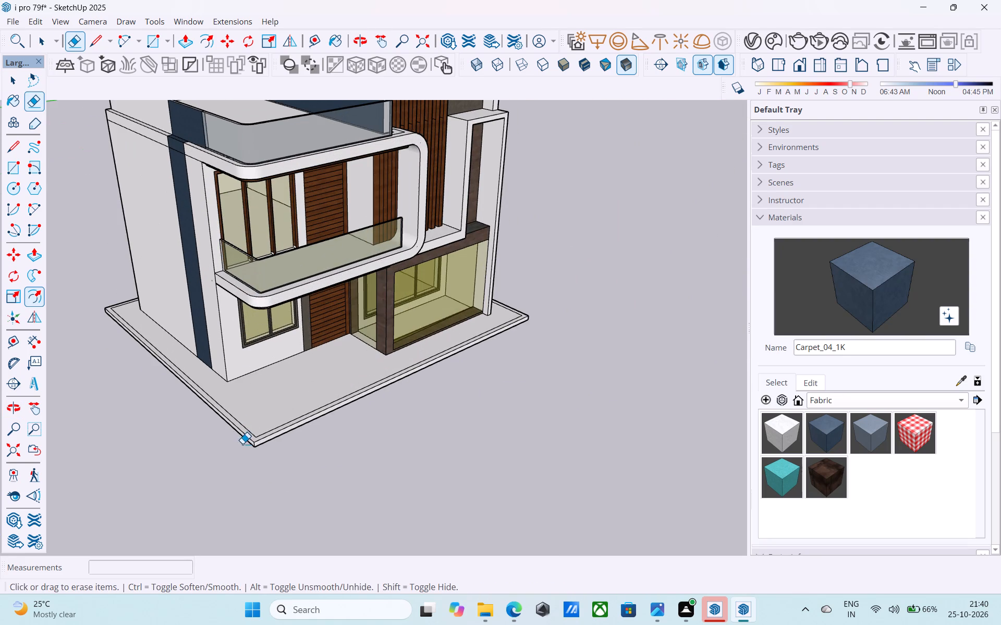
pyautogui.press('space')
pyautogui.scroll(5, 245, 471)
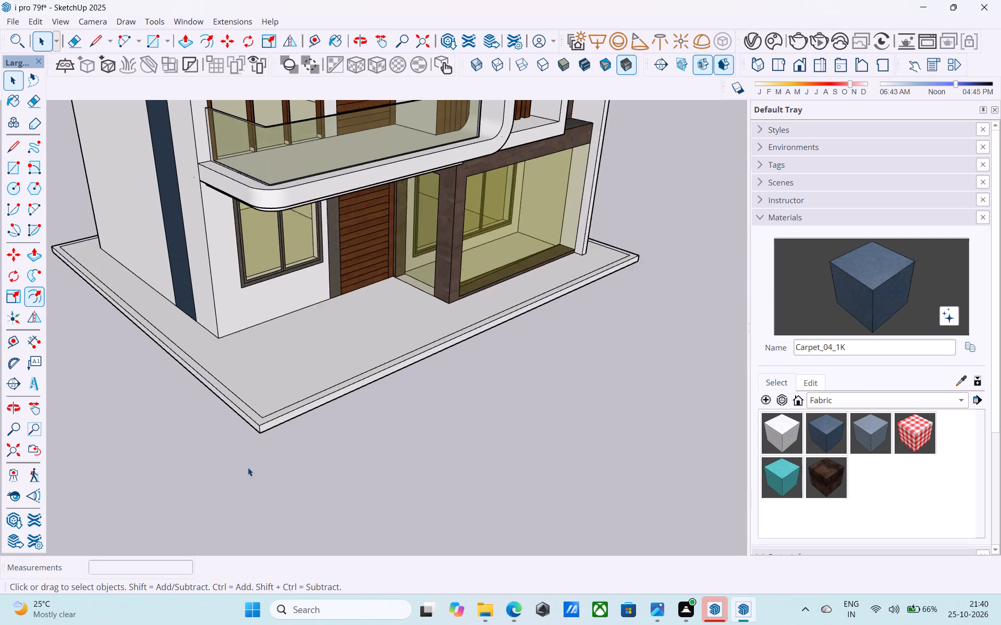
pyautogui.scroll(-1, 256, 455)
pyautogui.scroll(9, 256, 453)
pyautogui.click(252, 411)
pyautogui.press('p')
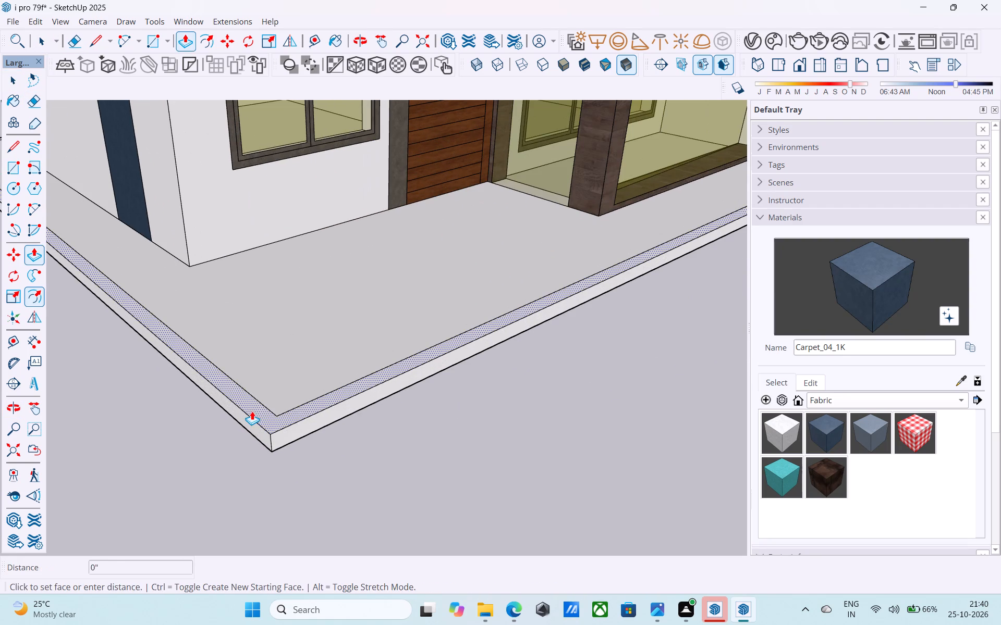
pyautogui.click(252, 411)
pyautogui.write("3'")
pyautogui.press('Return')
pyautogui.write("5'")
pyautogui.press('Return')
pyautogui.write("6'")
pyautogui.press('Return')
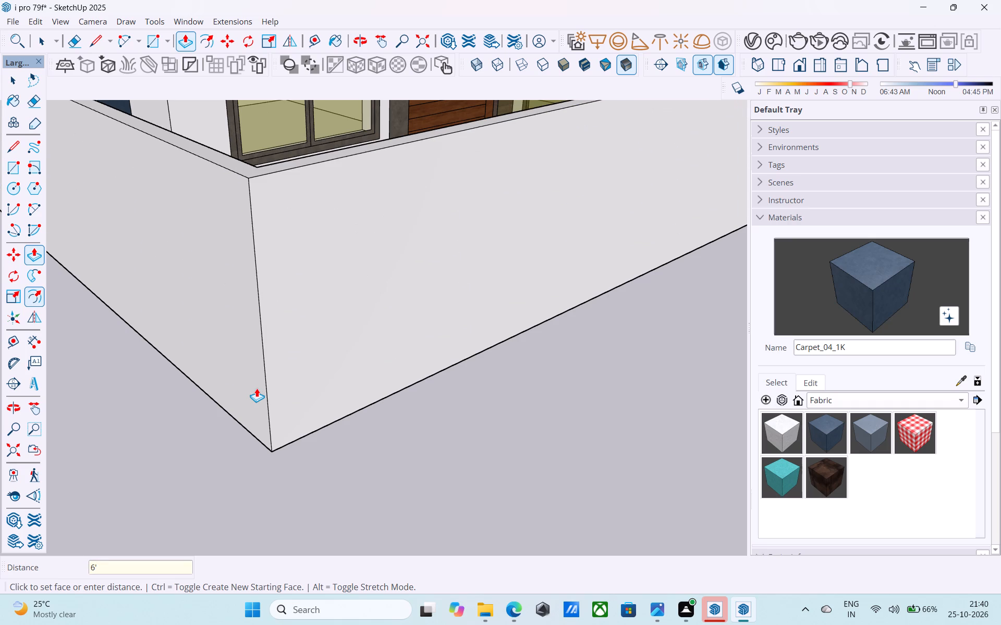
pyautogui.press('space')
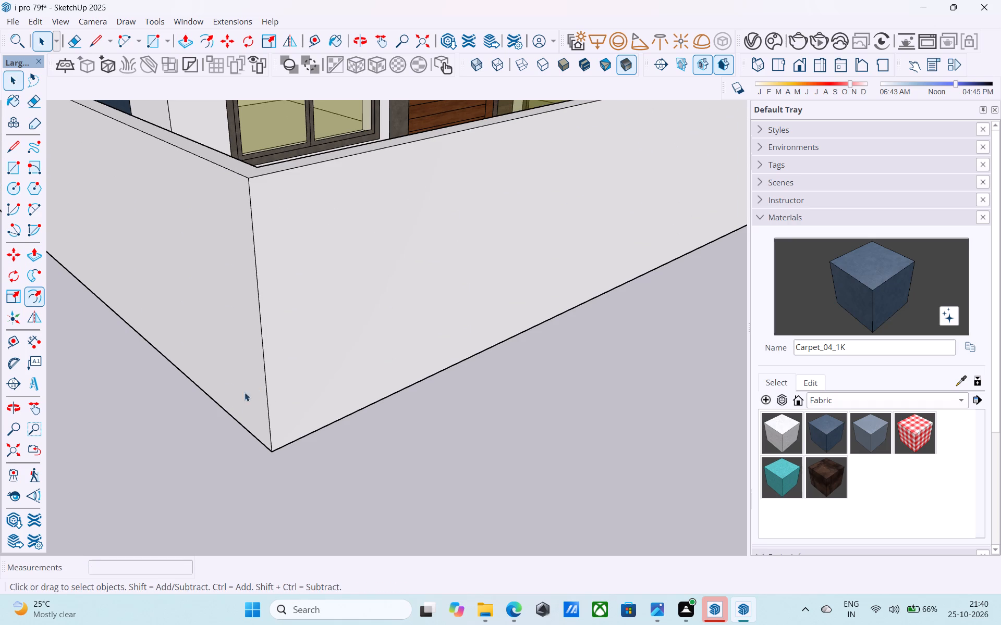
# Draw a short line across the front boundary wall's top, from the inner corner on the blue-striped side to its outer edge.
pyautogui.scroll(-16, 236, 404)
pyautogui.moveTo(236, 426); pyautogui.dragTo(51, 352, button='middle')
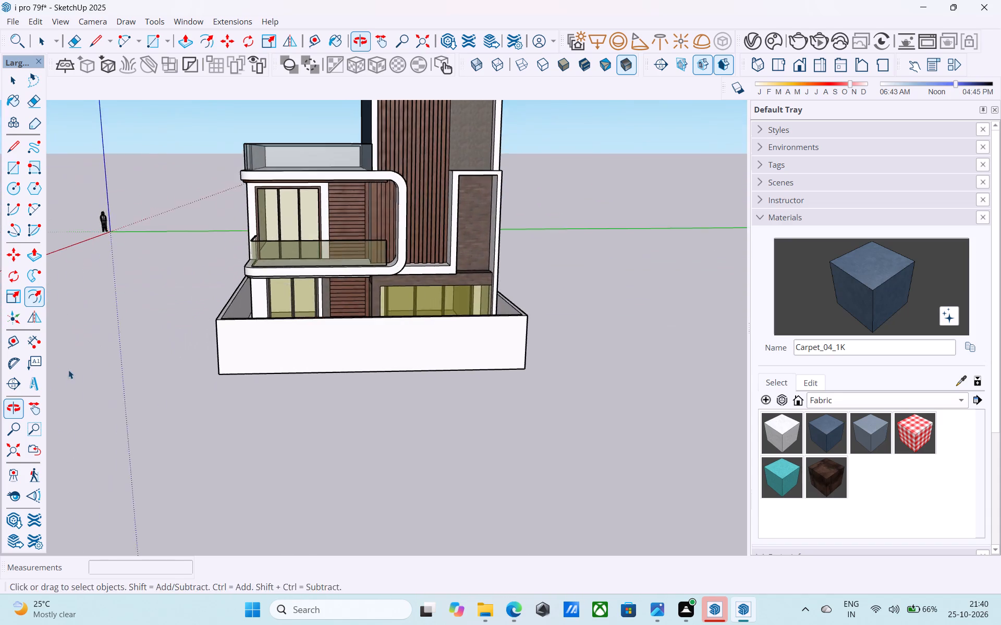
pyautogui.moveTo(217, 405); pyautogui.dragTo(429, 493, button='middle')
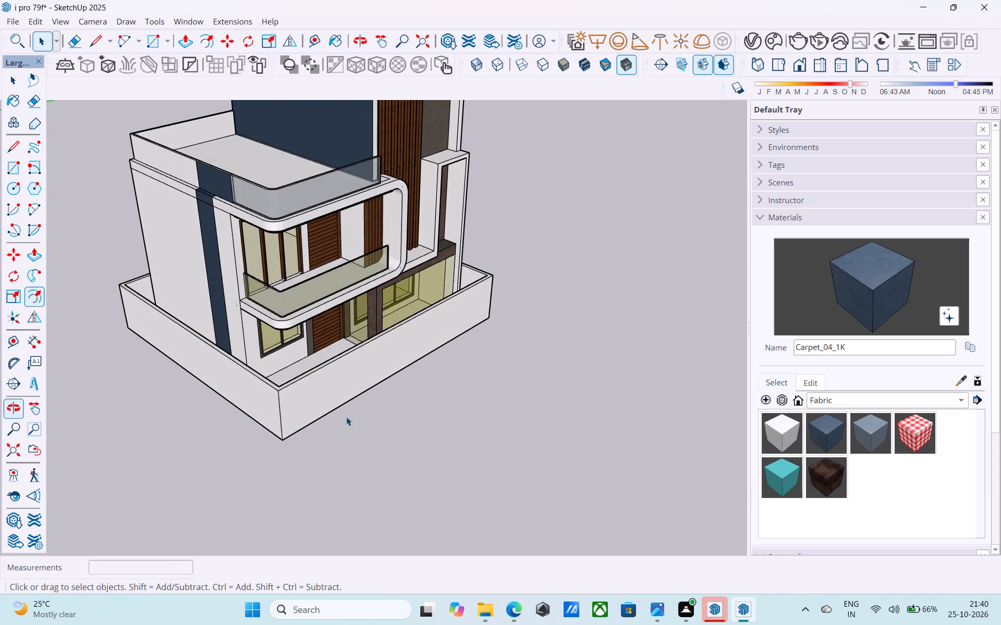
pyautogui.scroll(4, 345, 415)
pyautogui.moveTo(231, 389); pyautogui.dragTo(246, 429, button='middle')
pyautogui.press('l')
pyautogui.scroll(4, 239, 410)
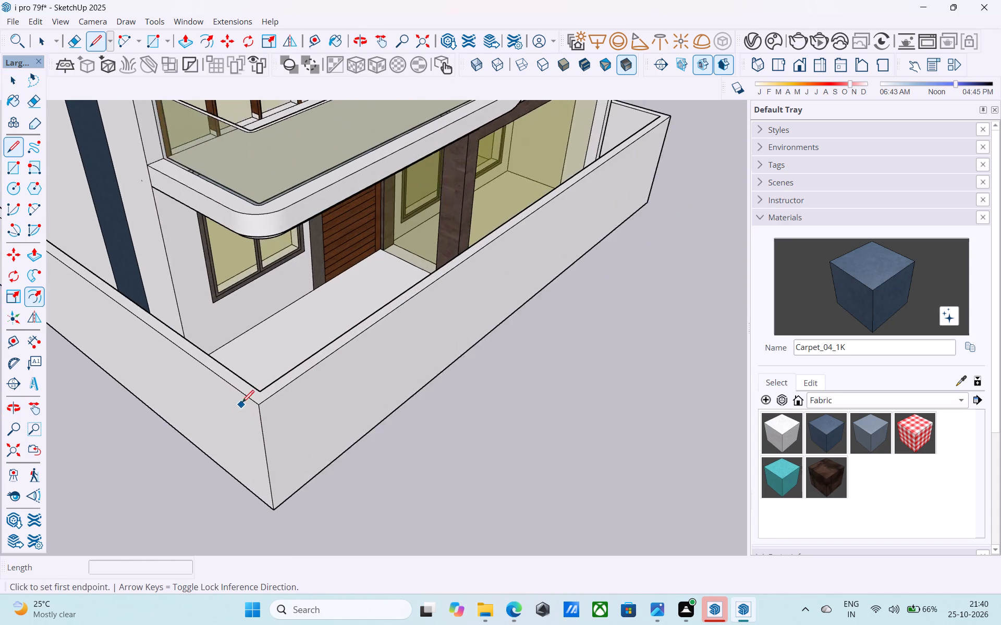
pyautogui.scroll(5, 242, 404)
pyautogui.click(268, 381)
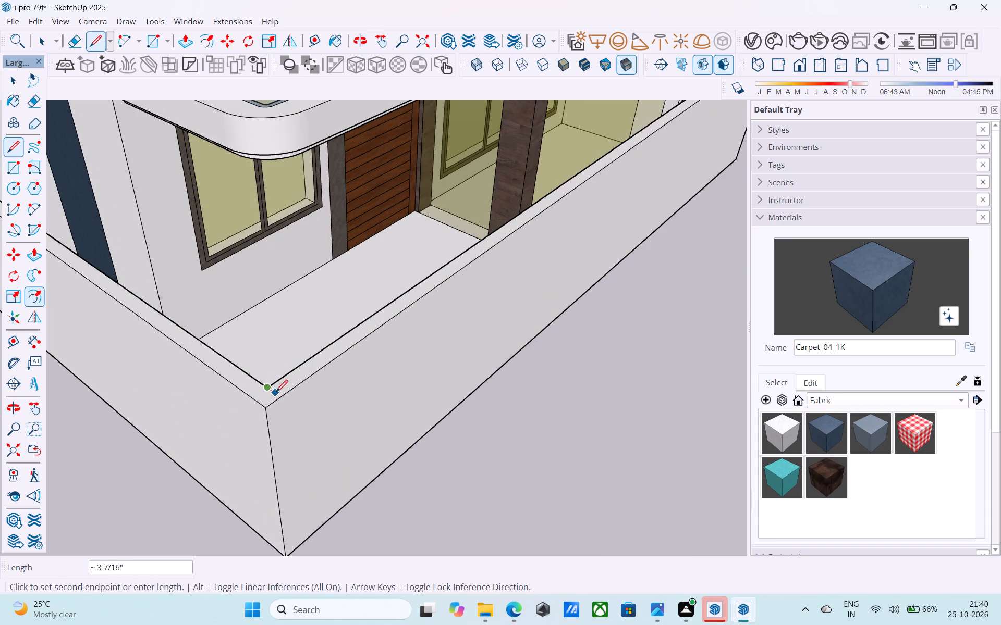
pyautogui.click(280, 397)
pyautogui.press('space')
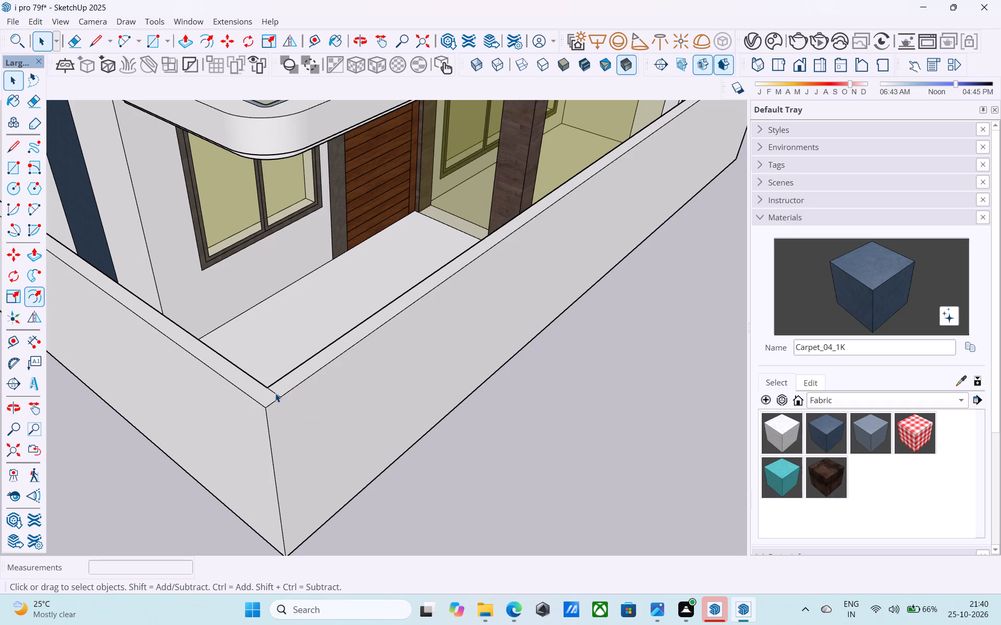
# Copy the short cross line 8' along the top of the front boundary wall.
pyautogui.click(275, 393)
pyautogui.press('m')
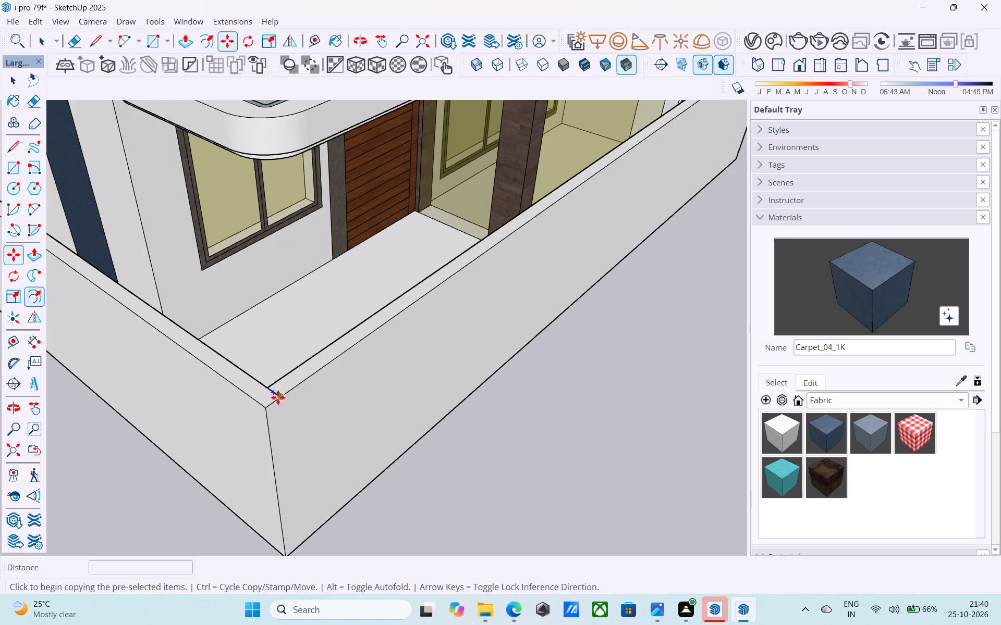
pyautogui.click(278, 398)
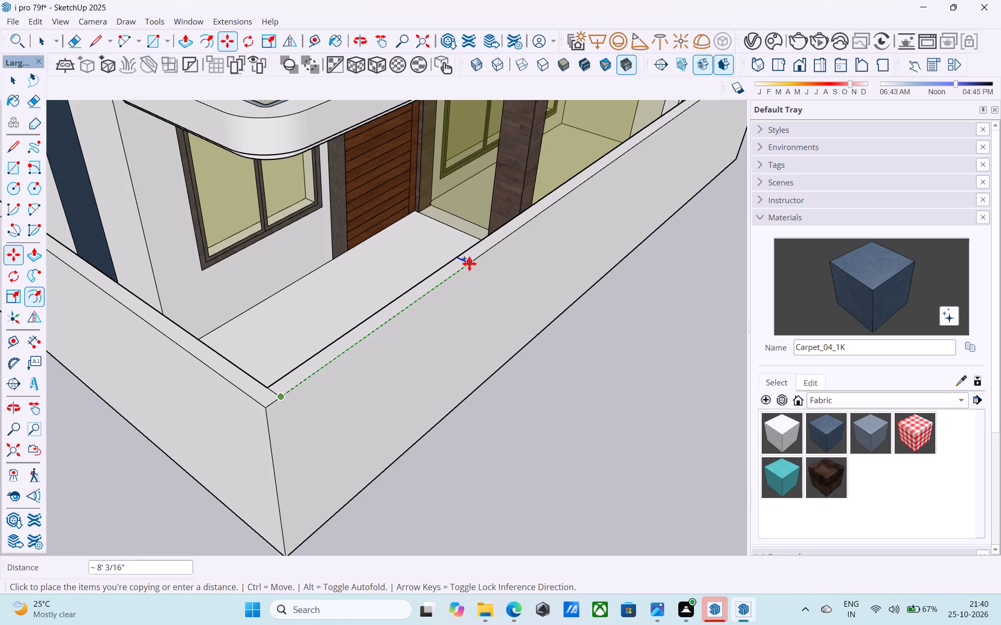
pyautogui.write("8'")
pyautogui.press('Return')
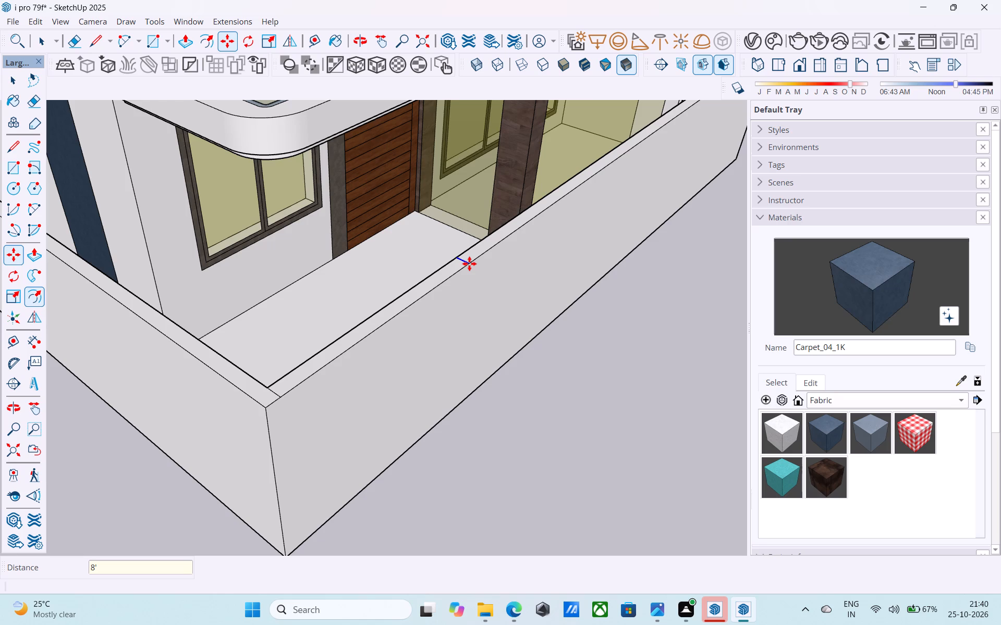
# Draw a 6' 6" vertical line down the front boundary wall's outer face from the copied cross line to the bottom edge.
pyautogui.press('l')
pyautogui.moveTo(471, 291); pyautogui.dragTo(292, 290, button='middle')
pyautogui.scroll(-6, 296, 290)
pyautogui.moveTo(314, 324); pyautogui.dragTo(327, 287, button='middle')
pyautogui.scroll(9, 345, 296)
pyautogui.click(360, 248)
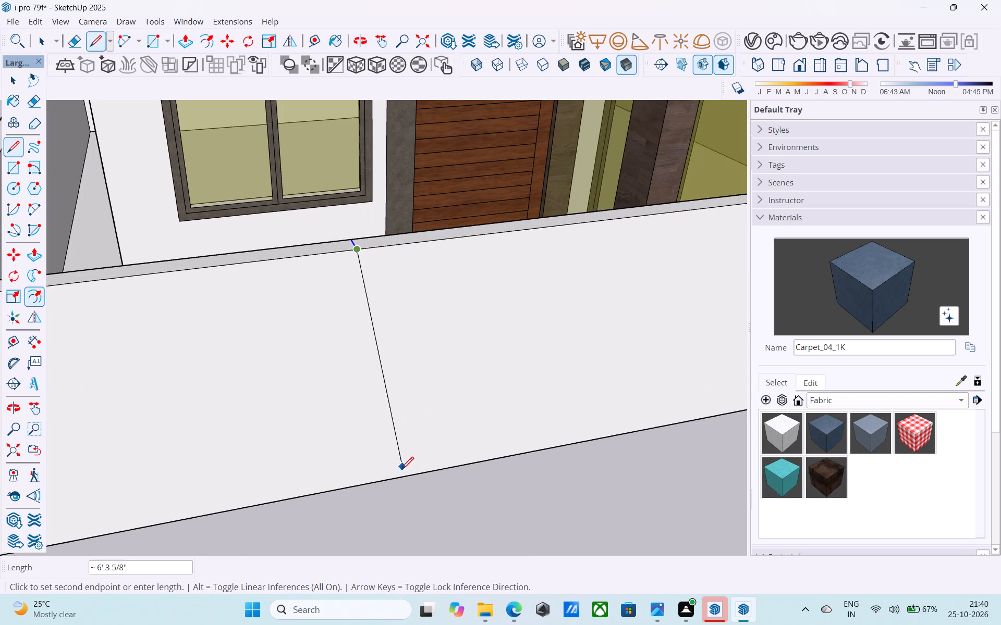
pyautogui.click(359, 485)
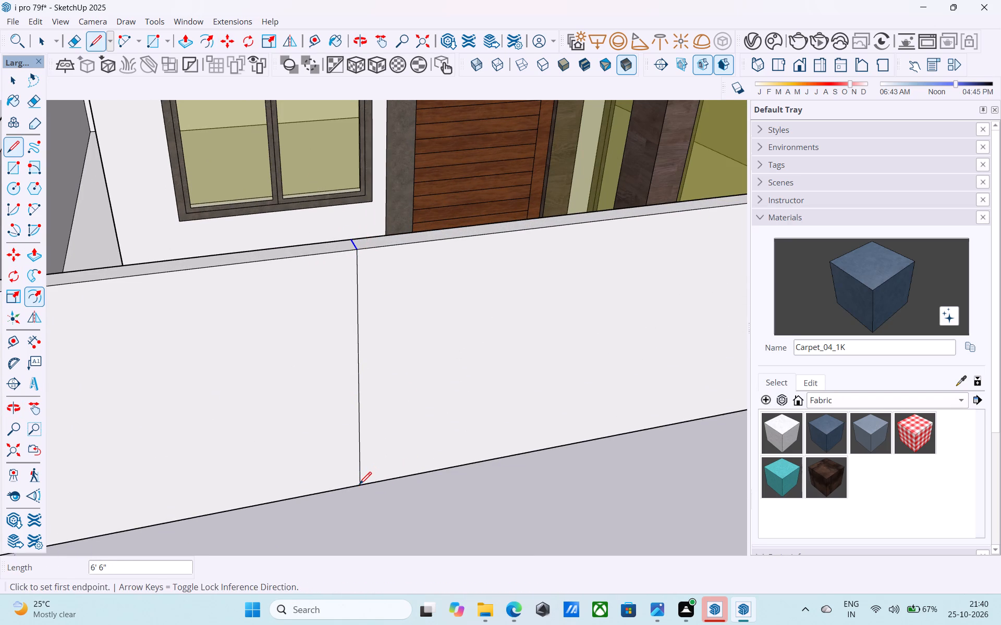
# Copy the vertical line 1.5' along the front boundary wall's face, away from the blue-striped side corner.
pyautogui.scroll(-12, 357, 484)
pyautogui.moveTo(344, 486); pyautogui.dragTo(254, 455, button='middle')
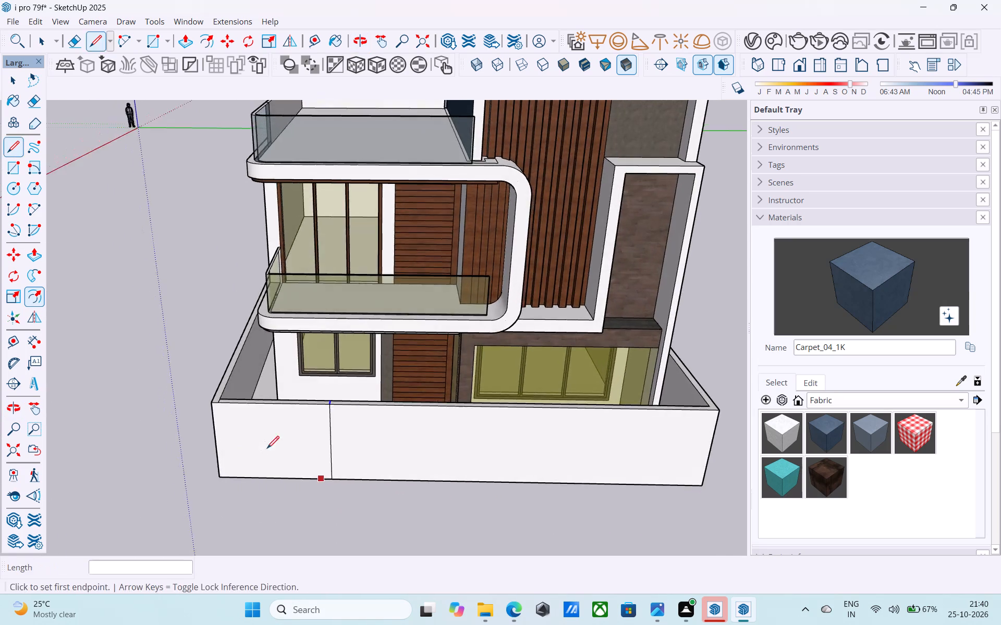
pyautogui.scroll(5, 327, 420)
pyautogui.press('space')
pyautogui.scroll(5, 325, 419)
pyautogui.click(335, 401)
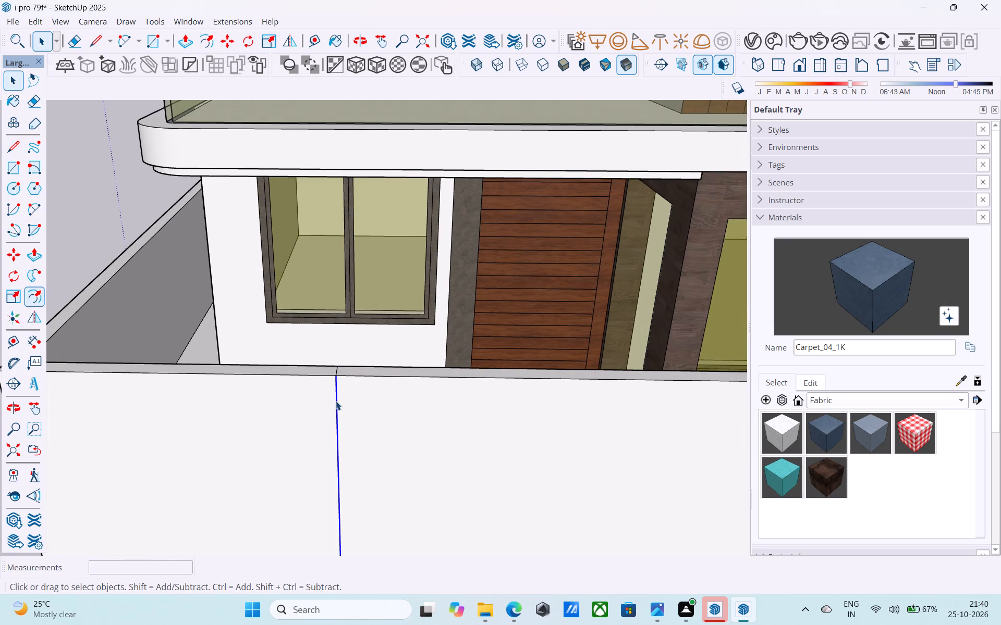
pyautogui.press('m')
pyautogui.click(339, 376)
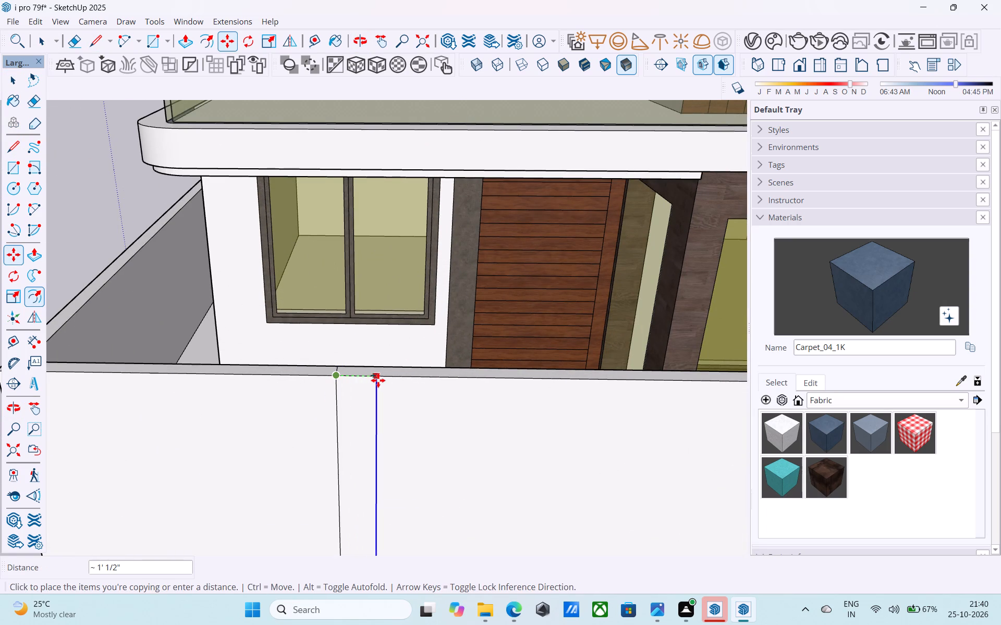
pyautogui.write("1.5'")
pyautogui.press('Return')
# Draw a line across the boundary wall's top from the upper end of the copied vertical line to the inner edge.
pyautogui.scroll(-8, 366, 378)
pyautogui.moveTo(358, 371); pyautogui.dragTo(365, 419, button='middle')
pyautogui.scroll(4, 365, 420)
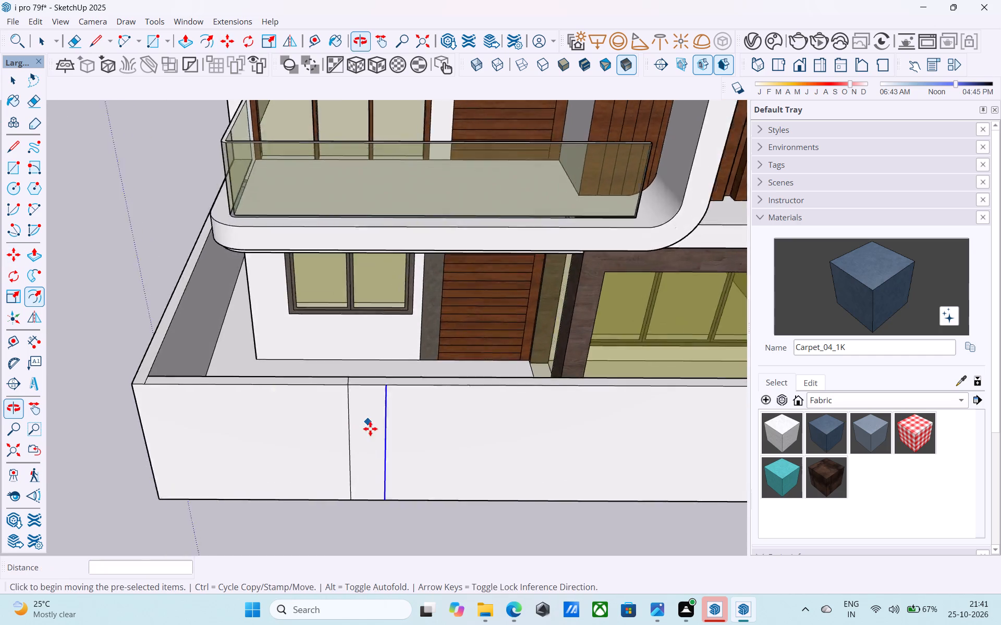
pyautogui.scroll(3, 370, 429)
pyautogui.moveTo(382, 394); pyautogui.dragTo(360, 459, button='middle')
pyautogui.press('space')
pyautogui.press('l')
pyautogui.scroll(4, 375, 422)
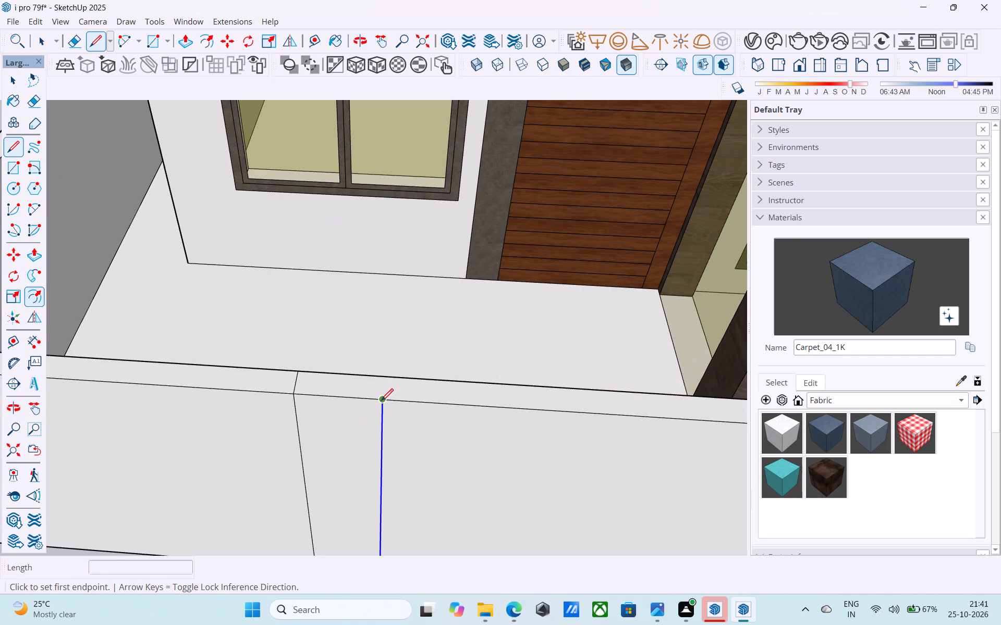
pyautogui.click(381, 402)
pyautogui.click(387, 379)
pyautogui.press('space')
# Push/Pull the 1.5' wide strip on the front boundary wall outward 6" to form a gate pillar.
pyautogui.click(331, 450)
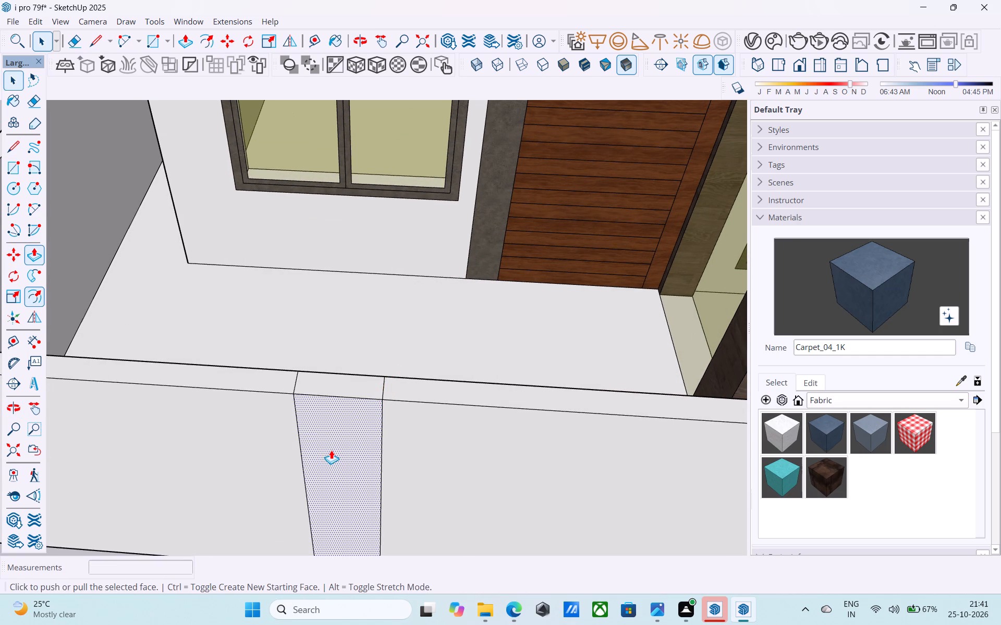
pyautogui.press('p')
pyautogui.click(331, 450)
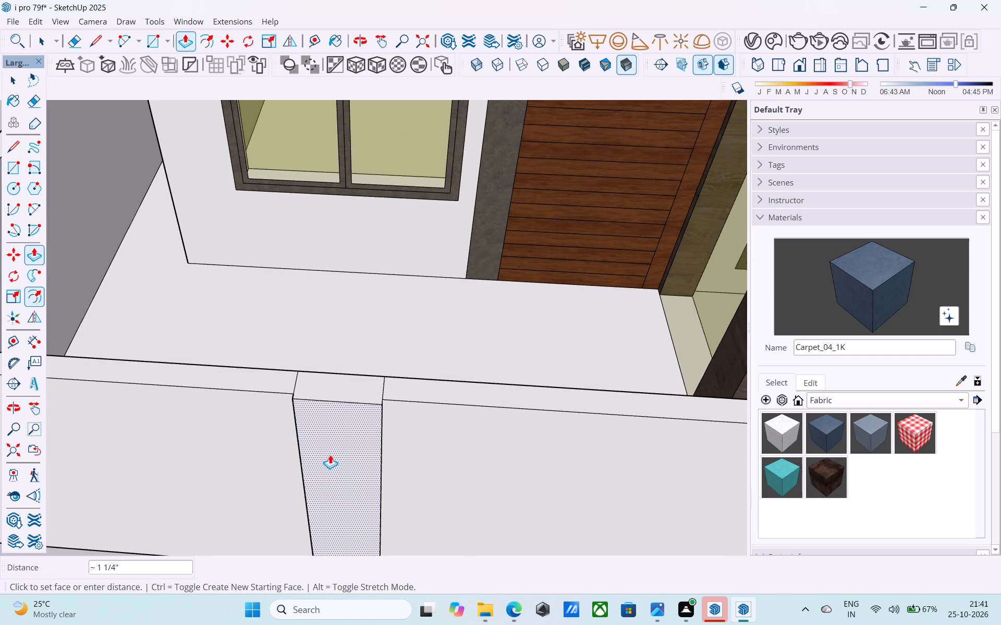
pyautogui.write('6"')
pyautogui.press('Return')
pyautogui.press('space')
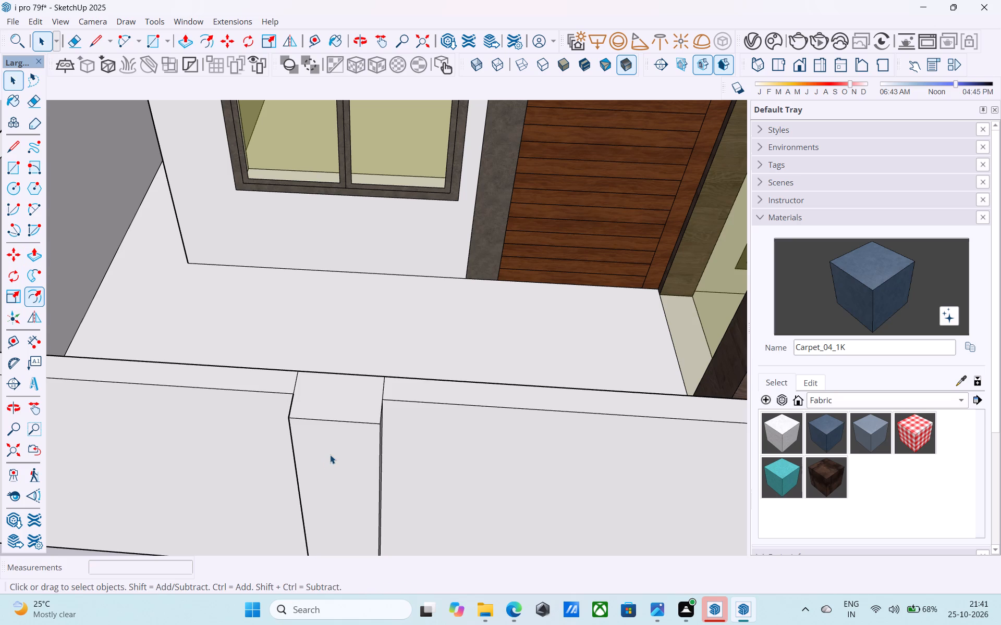
# Push/Pull the pillar's top face up 6" above the boundary wall.
pyautogui.click(322, 401)
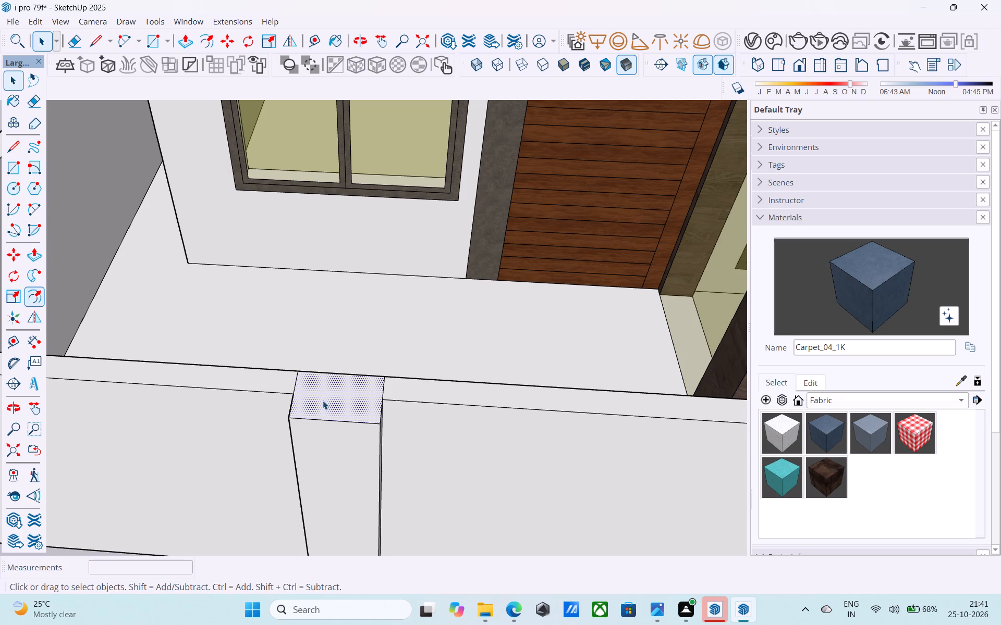
pyautogui.press('p')
pyautogui.click(325, 395)
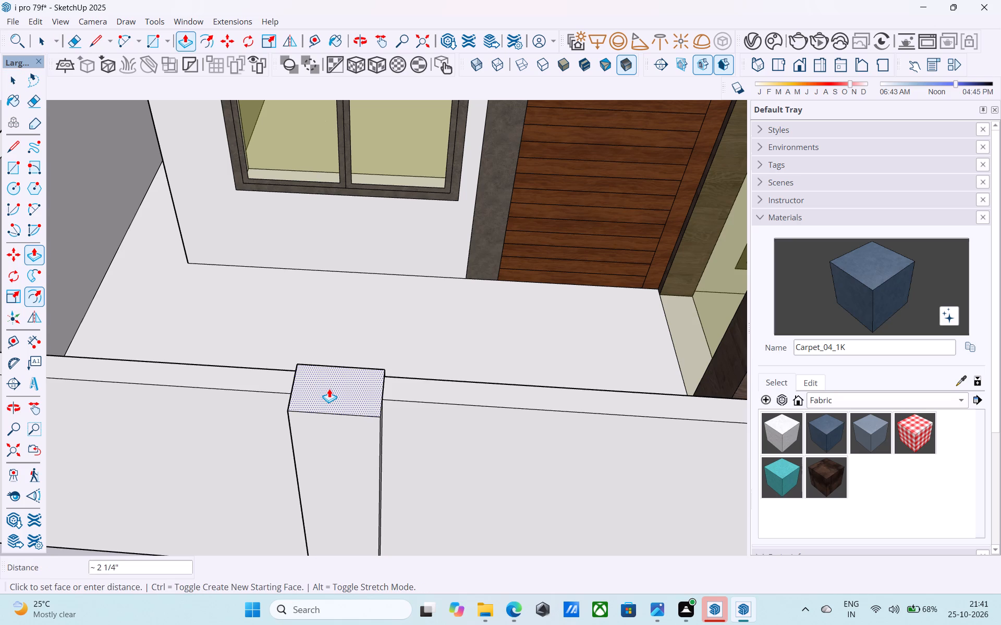
pyautogui.write('6"')
pyautogui.press('Return')
pyautogui.press('space')
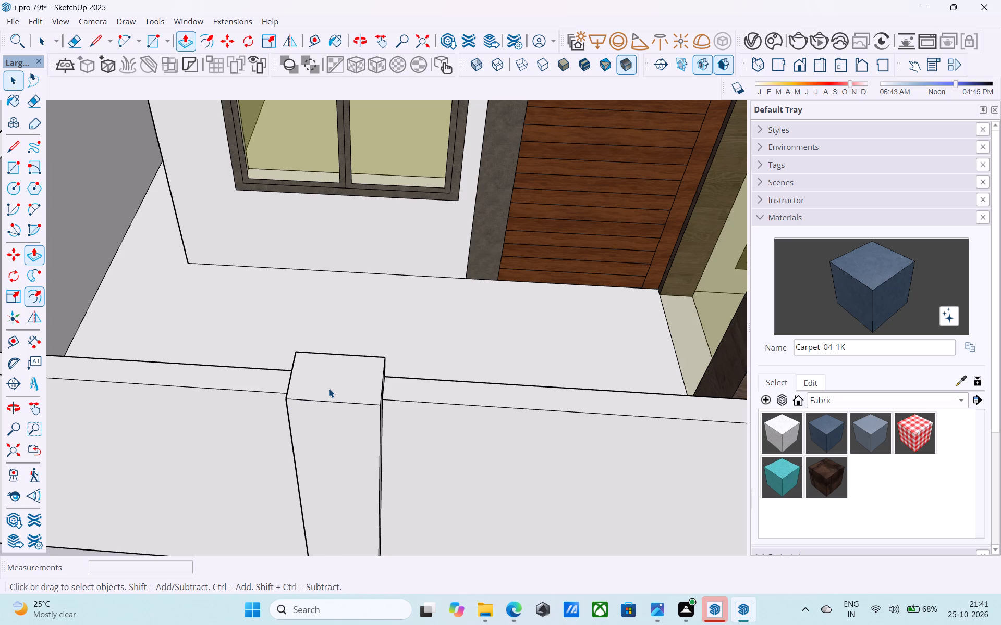
# Erase the leftover vertical edges on both side faces of the pillar above the boundary wall's top.
pyautogui.scroll(-5, 327, 382)
pyautogui.moveTo(309, 404); pyautogui.dragTo(376, 247, button='middle')
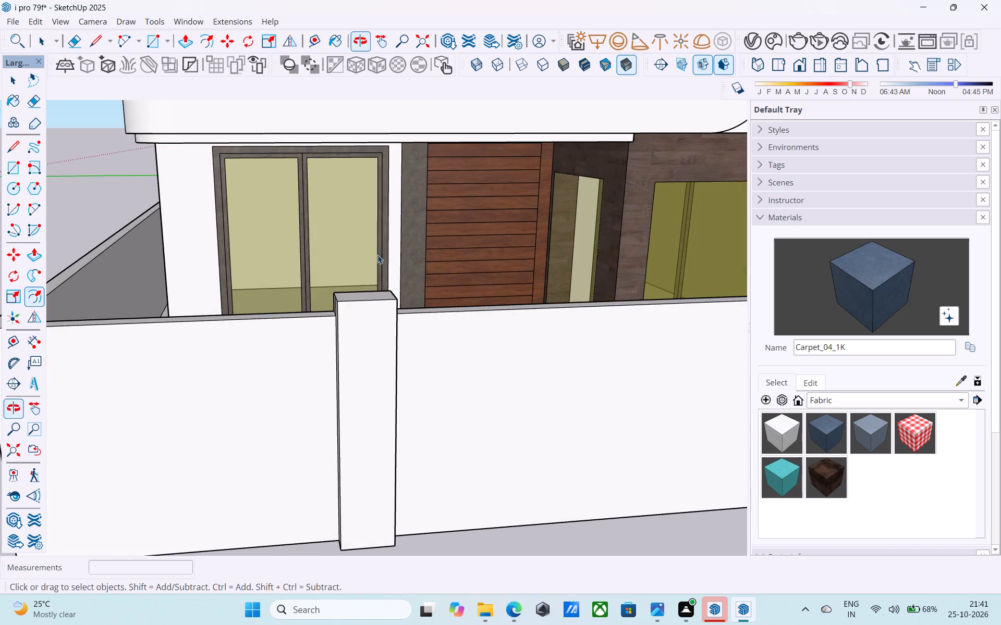
pyautogui.scroll(-10, 368, 265)
pyautogui.moveTo(295, 370); pyautogui.dragTo(401, 424, button='middle')
pyautogui.scroll(-5, 409, 467)
pyautogui.moveTo(407, 485); pyautogui.dragTo(481, 375, button='middle')
pyautogui.scroll(5, 406, 406)
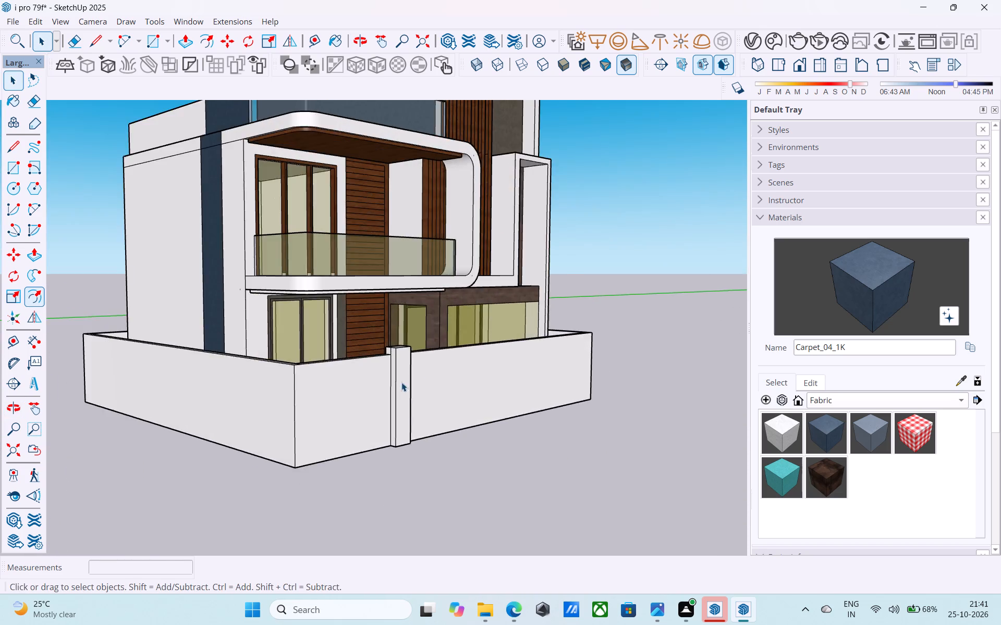
pyautogui.scroll(16, 401, 382)
pyautogui.press('e')
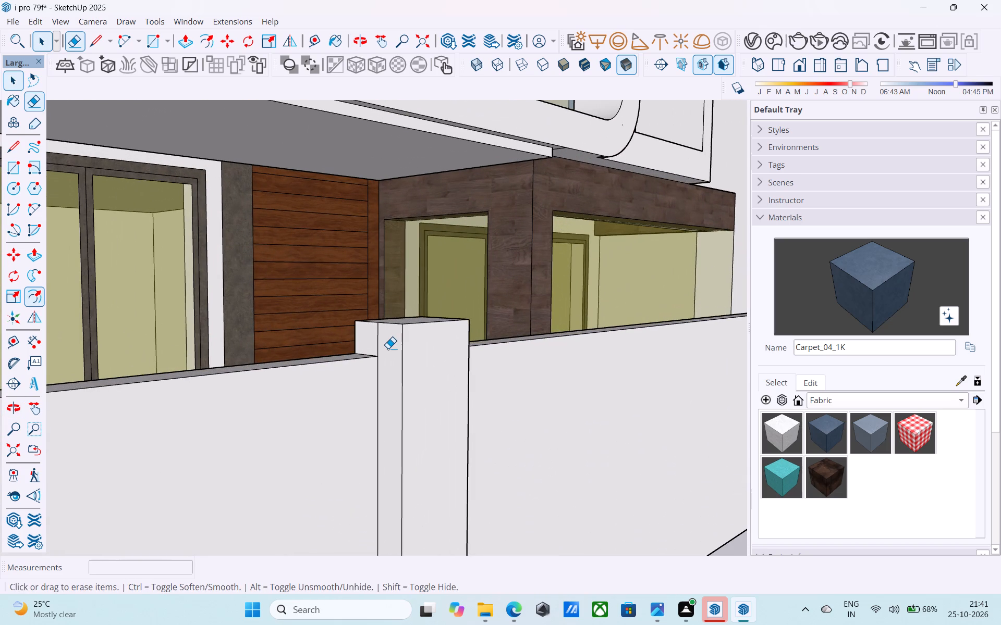
pyautogui.scroll(6, 388, 348)
pyautogui.moveTo(378, 336); pyautogui.dragTo(364, 334)
pyautogui.scroll(-5, 373, 338)
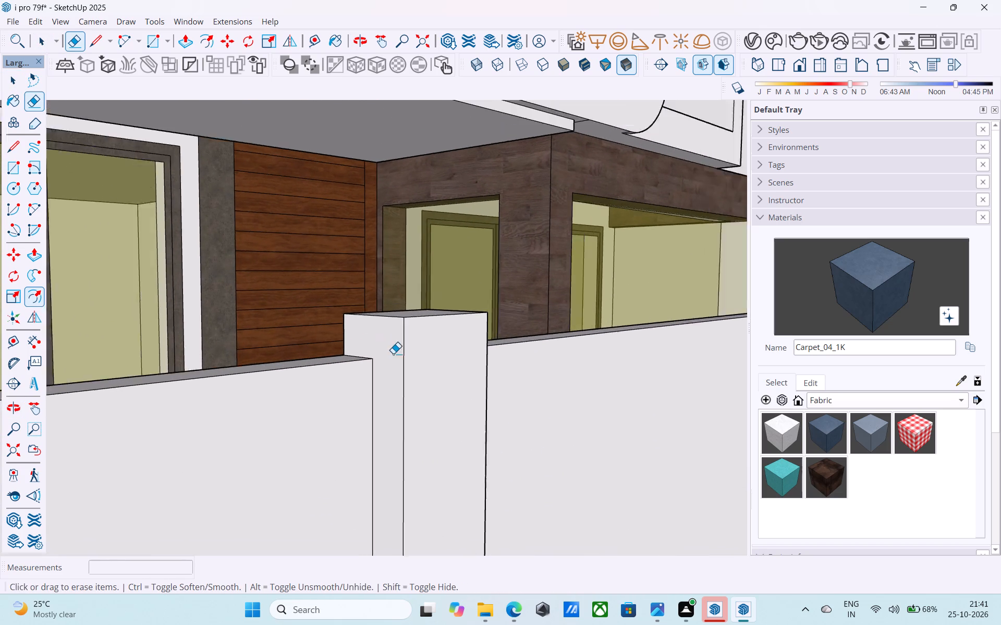
pyautogui.scroll(-12, 393, 354)
pyautogui.moveTo(408, 361); pyautogui.dragTo(8, 431, button='middle')
pyautogui.scroll(10, 190, 357)
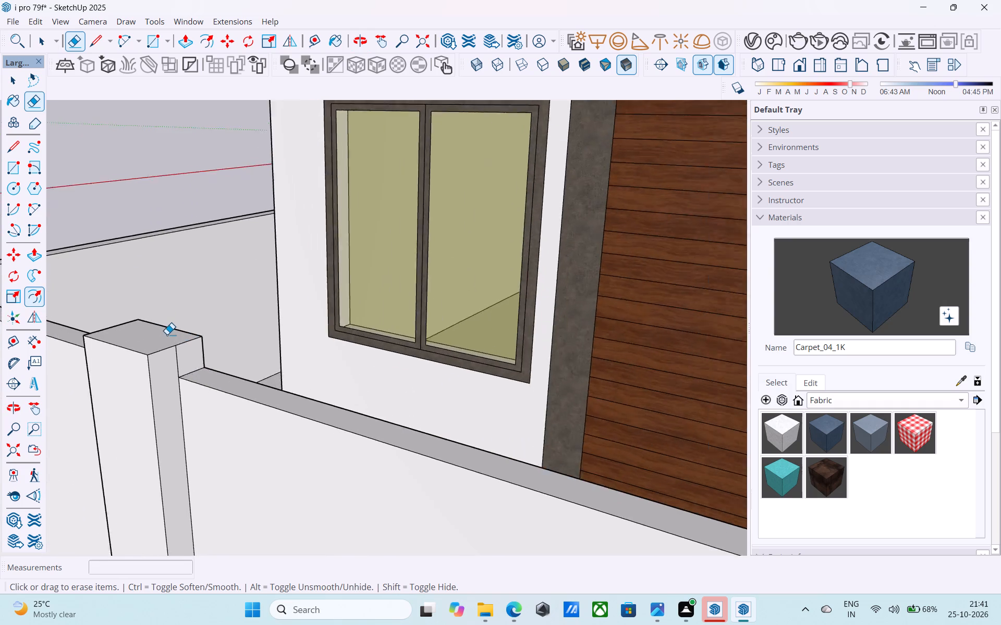
pyautogui.scroll(4, 167, 334)
pyautogui.moveTo(174, 370); pyautogui.dragTo(188, 365)
pyautogui.scroll(-19, 221, 371)
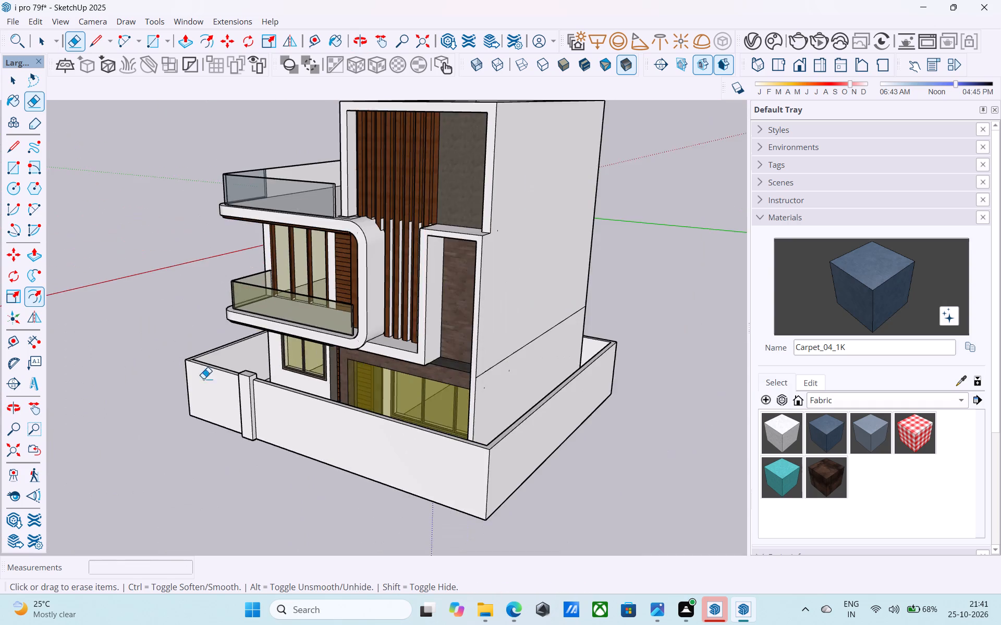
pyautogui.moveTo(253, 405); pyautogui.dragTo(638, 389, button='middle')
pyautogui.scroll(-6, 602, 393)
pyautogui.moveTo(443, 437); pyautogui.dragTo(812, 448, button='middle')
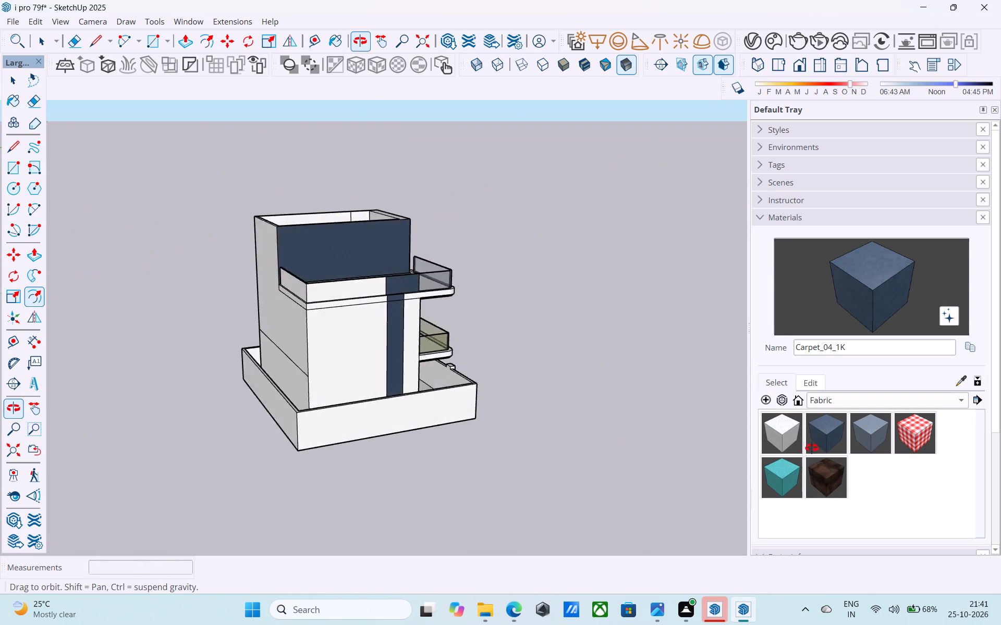
# Draw a 6' vertical line down the boundary wall's inner face from the pillar's near corner at the wall top to the slab.
pyautogui.moveTo(812, 448); pyautogui.dragTo(469, 457, button='middle')
pyautogui.scroll(-5, 429, 397)
pyautogui.moveTo(423, 398); pyautogui.dragTo(529, 488, button='middle')
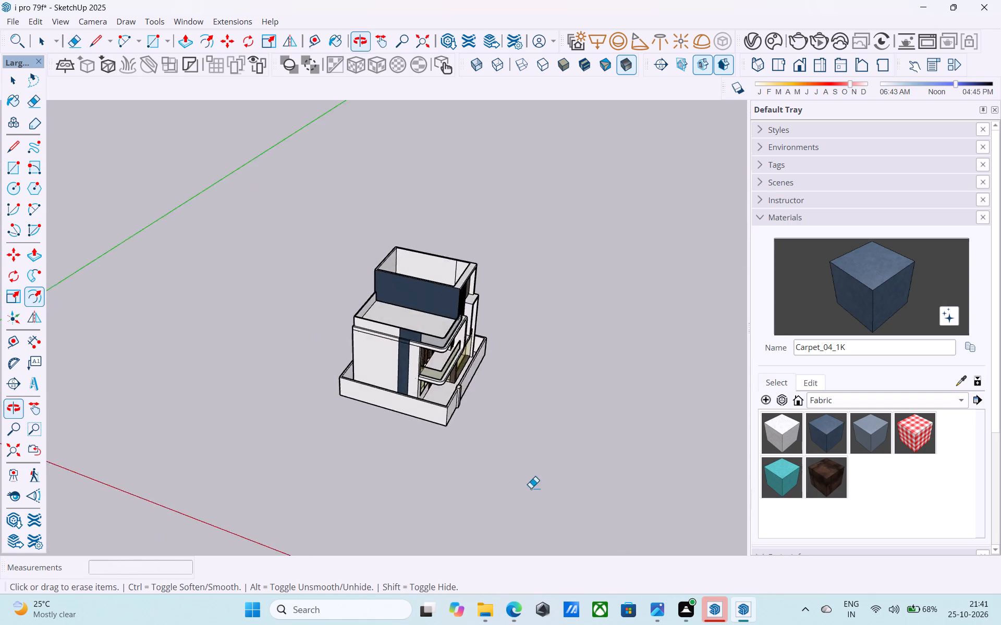
pyautogui.scroll(16, 531, 487)
pyautogui.moveTo(417, 344); pyautogui.dragTo(559, 364, button='middle')
pyautogui.scroll(12, 491, 316)
pyautogui.press('l')
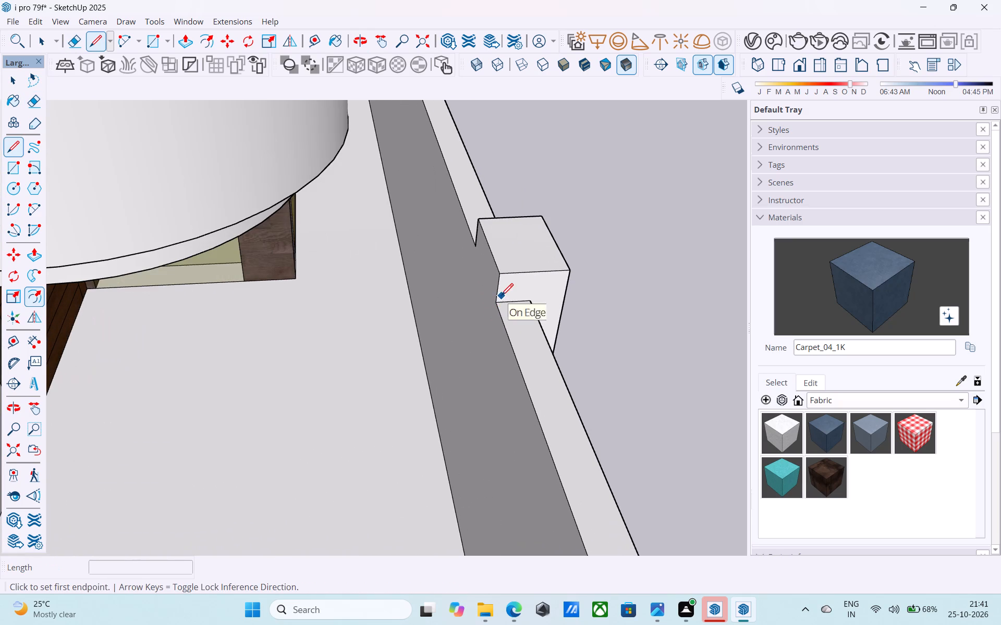
pyautogui.click(500, 302)
pyautogui.scroll(-6, 500, 301)
pyautogui.keyDown('shift'); pyautogui.moveTo(481, 356); pyautogui.dragTo(505, 334, button='middle'); pyautogui.keyUp('shift')
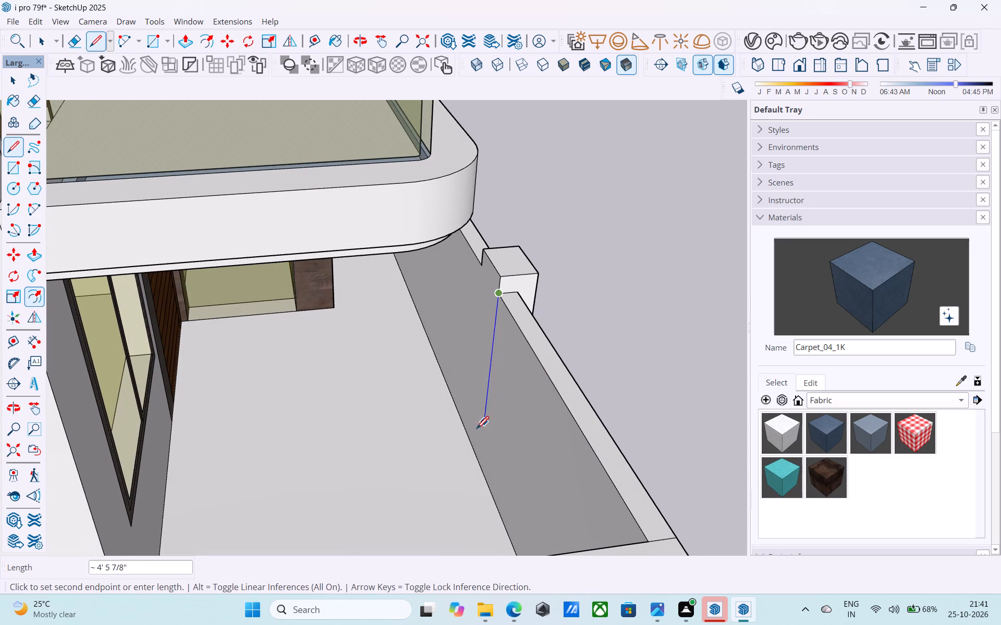
pyautogui.click(480, 470)
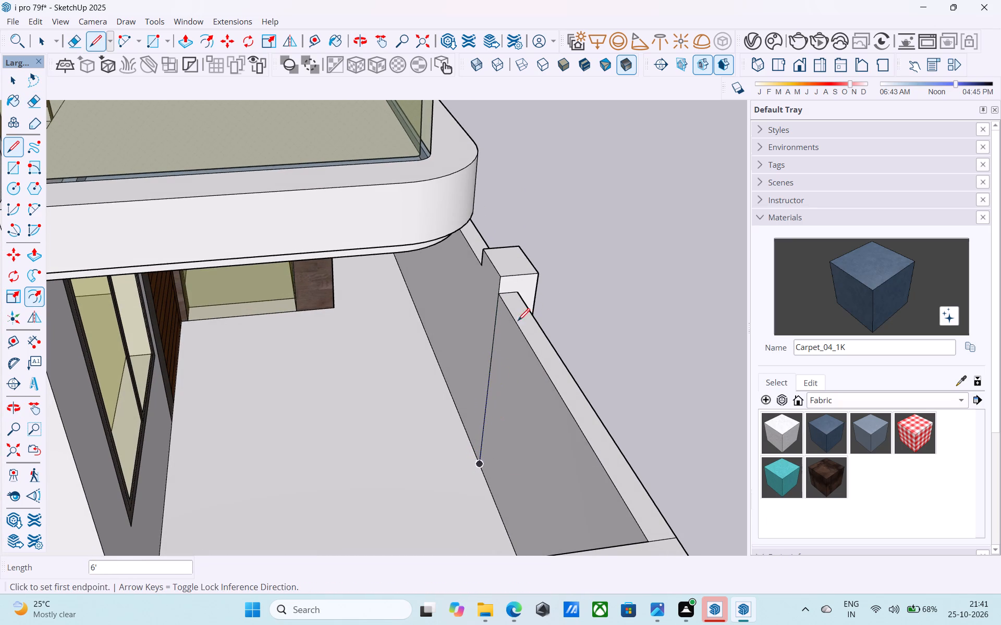
# Draw a second 6' vertical line down the inner face from the pillar's other corner to the slab.
pyautogui.scroll(9, 494, 267)
pyautogui.click(466, 261)
pyautogui.scroll(-3, 476, 297)
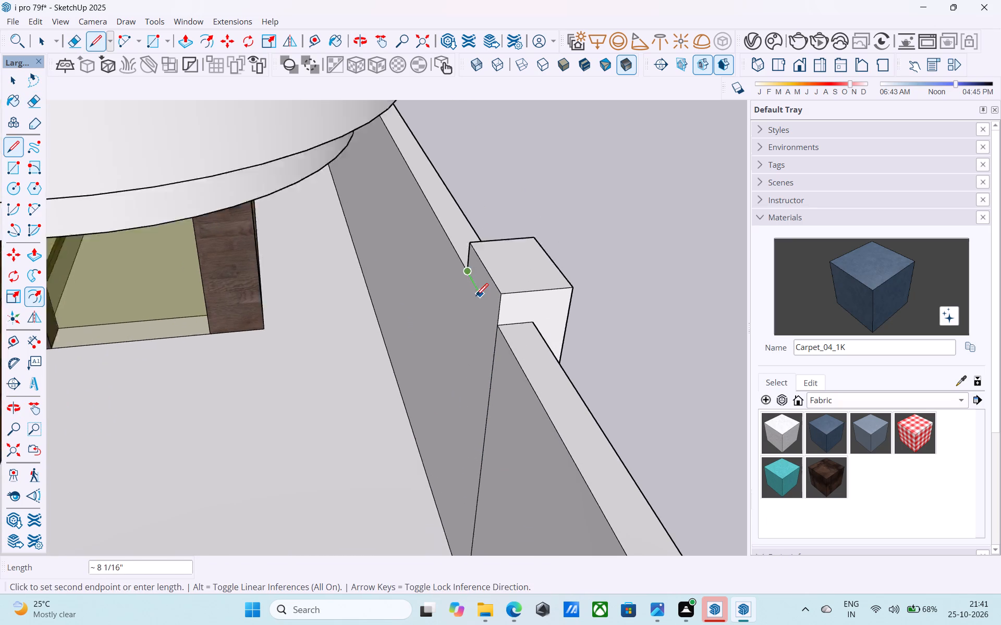
pyautogui.scroll(-3, 476, 297)
pyautogui.keyDown('shift'); pyautogui.moveTo(486, 361); pyautogui.dragTo(497, 287, button='middle'); pyautogui.keyUp('shift')
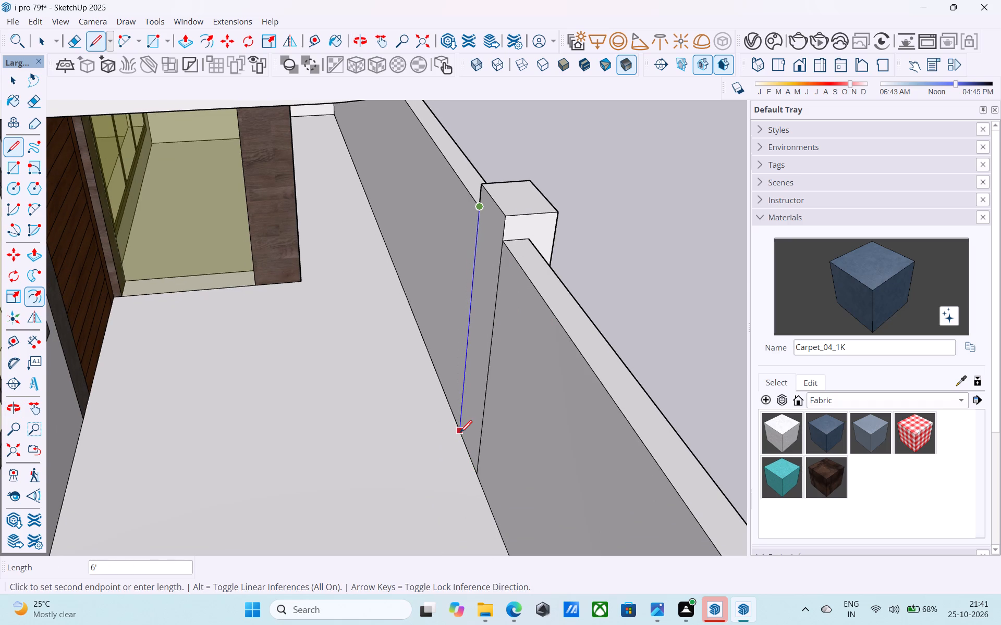
pyautogui.click(460, 435)
pyautogui.scroll(-6, 456, 429)
pyautogui.moveTo(454, 428); pyautogui.dragTo(465, 407, button='middle')
pyautogui.scroll(7, 490, 373)
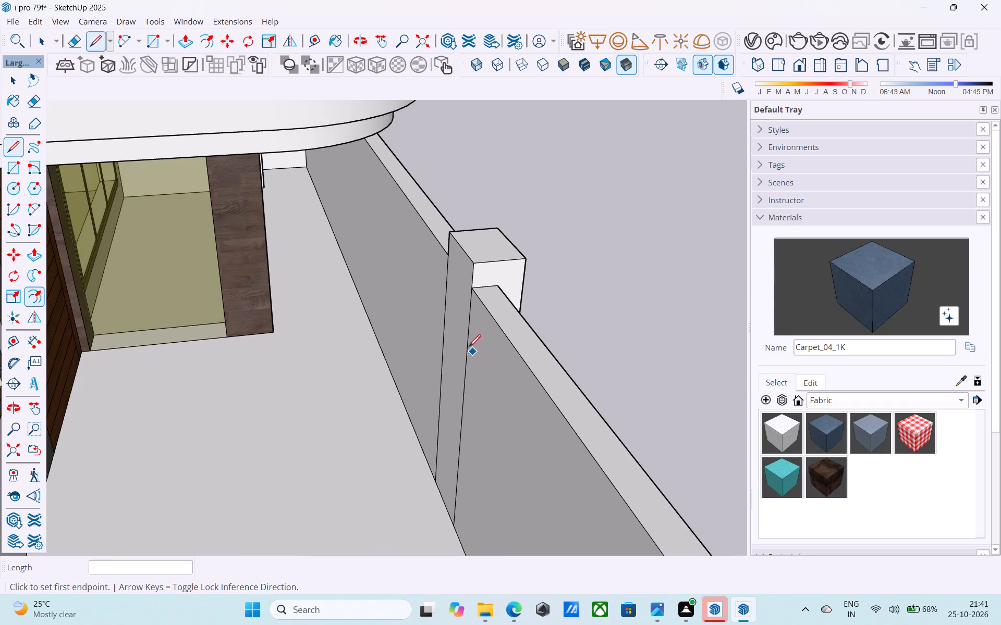
# Push/Pull the strip below the pillar on the boundary wall's inner side inward 6".
pyautogui.press('space')
pyautogui.click(461, 341)
pyautogui.press('p')
pyautogui.click(461, 341)
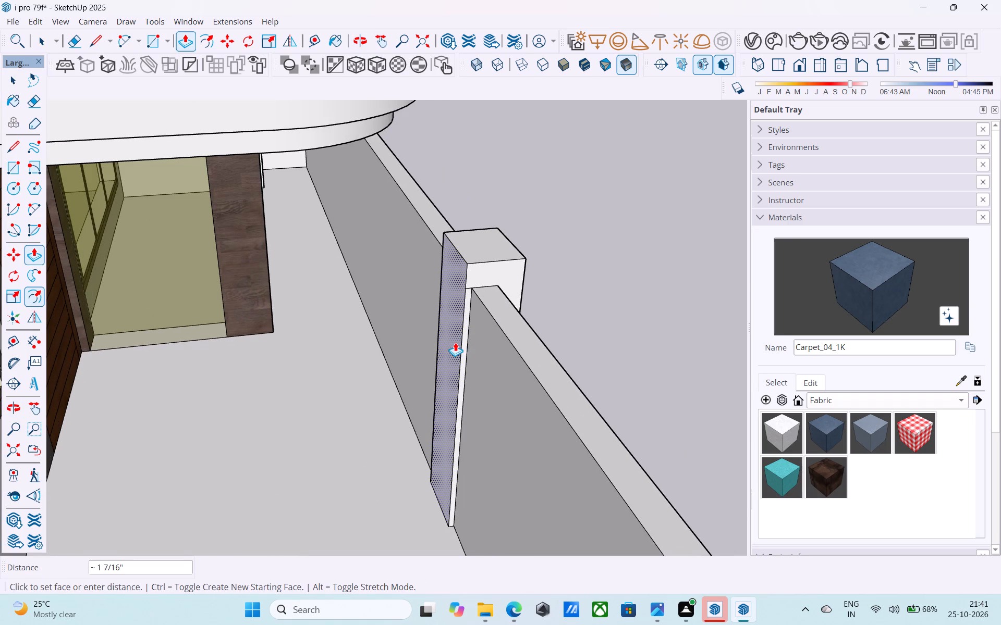
pyautogui.press('6')
pyautogui.hotkey('shift', '"')
pyautogui.press('Return')
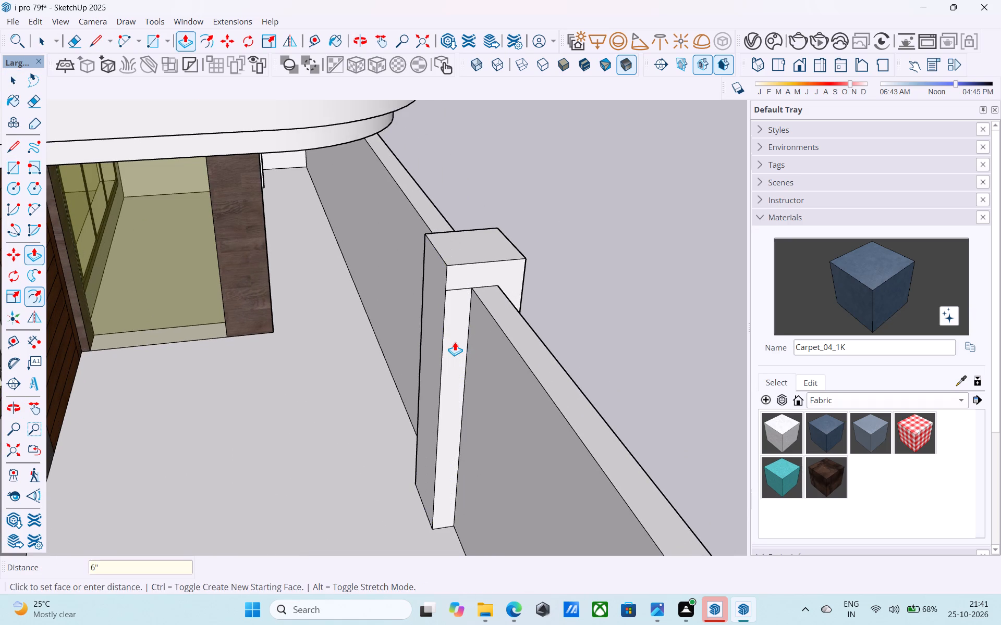
# Erase the leftover edges on both side faces of the gate pillar at the wall-top level.
pyautogui.press('r')
pyautogui.press('e')
pyautogui.click(461, 289)
pyautogui.scroll(-10, 475, 297)
pyautogui.moveTo(499, 328); pyautogui.dragTo(463, 331, button='middle')
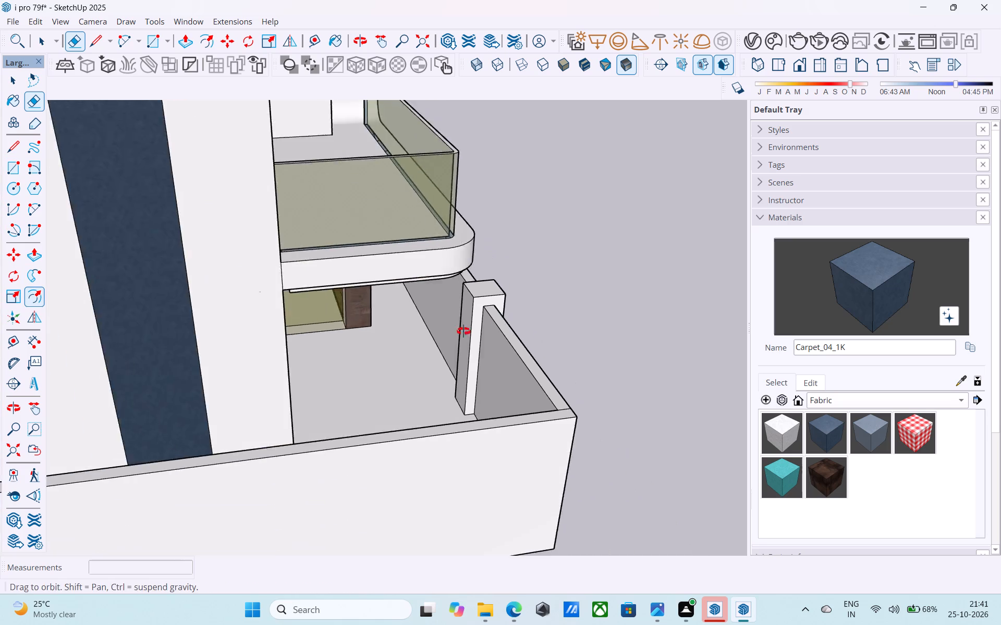
pyautogui.moveTo(463, 331); pyautogui.dragTo(74, 358, button='middle')
pyautogui.moveTo(332, 339); pyautogui.dragTo(93, 357, button='middle')
pyautogui.scroll(8, 277, 318)
pyautogui.moveTo(282, 323); pyautogui.dragTo(135, 347, button='middle')
pyautogui.scroll(3, 326, 308)
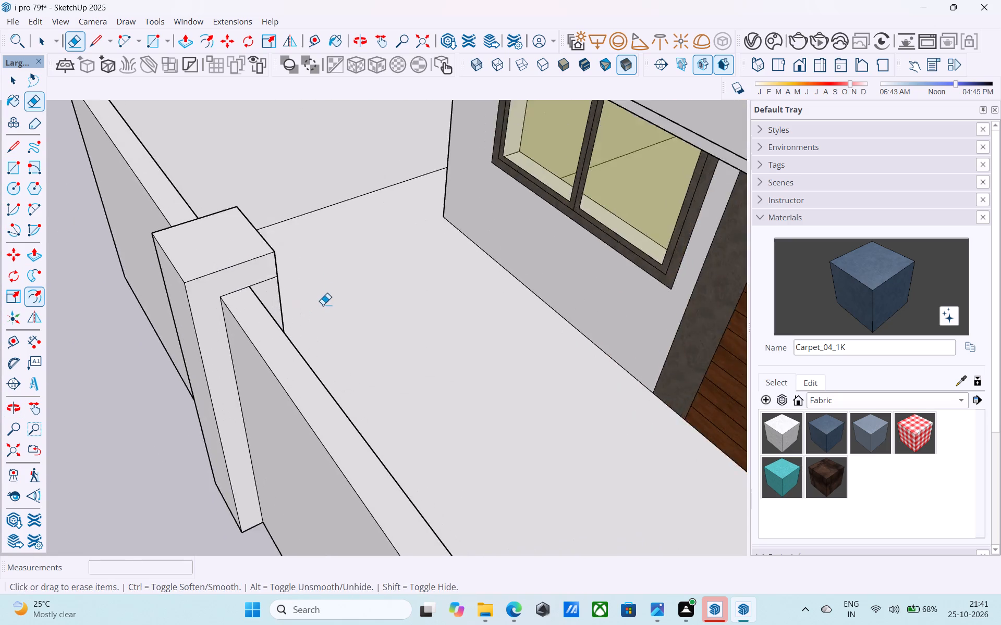
pyautogui.scroll(4, 323, 305)
pyautogui.moveTo(243, 271); pyautogui.dragTo(237, 258)
pyautogui.press('space')
# Save the model.
pyautogui.scroll(-15, 242, 260)
pyautogui.middleClick(231, 350)
pyautogui.moveTo(233, 350); pyautogui.dragTo(346, 342, button='middle')
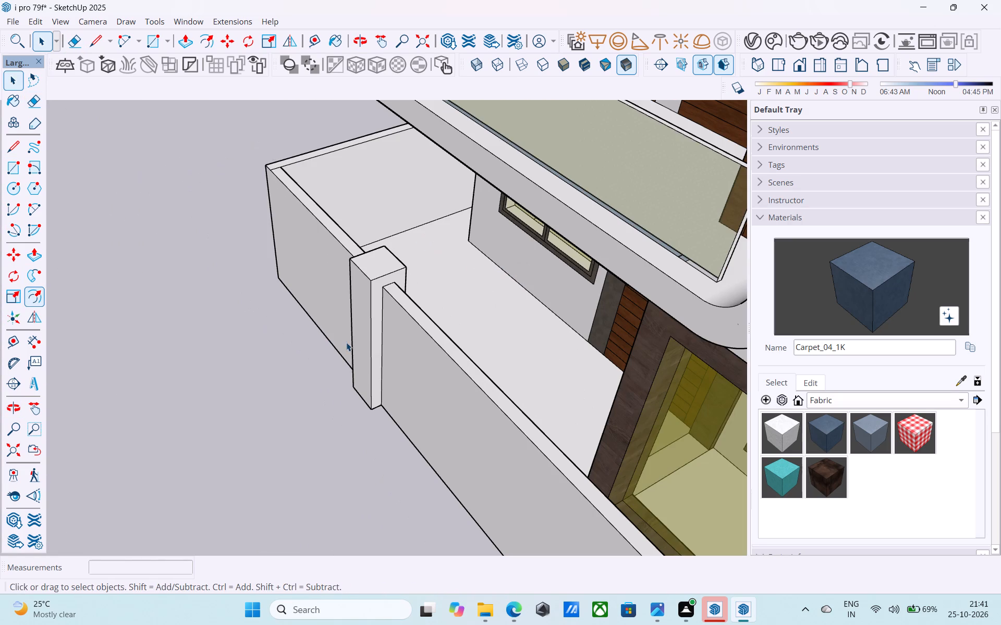
pyautogui.moveTo(346, 342); pyautogui.dragTo(346, 343, button='middle')
pyautogui.hotkey('ctrl', 's')
# Copy the short edge where the wall top meets the pillar 10' along the front boundary wall, toward the main window.
pyautogui.scroll(-7, 339, 331)
pyautogui.keyDown('shift'); pyautogui.moveTo(353, 338); pyautogui.dragTo(521, 367, button='middle'); pyautogui.keyUp('shift')
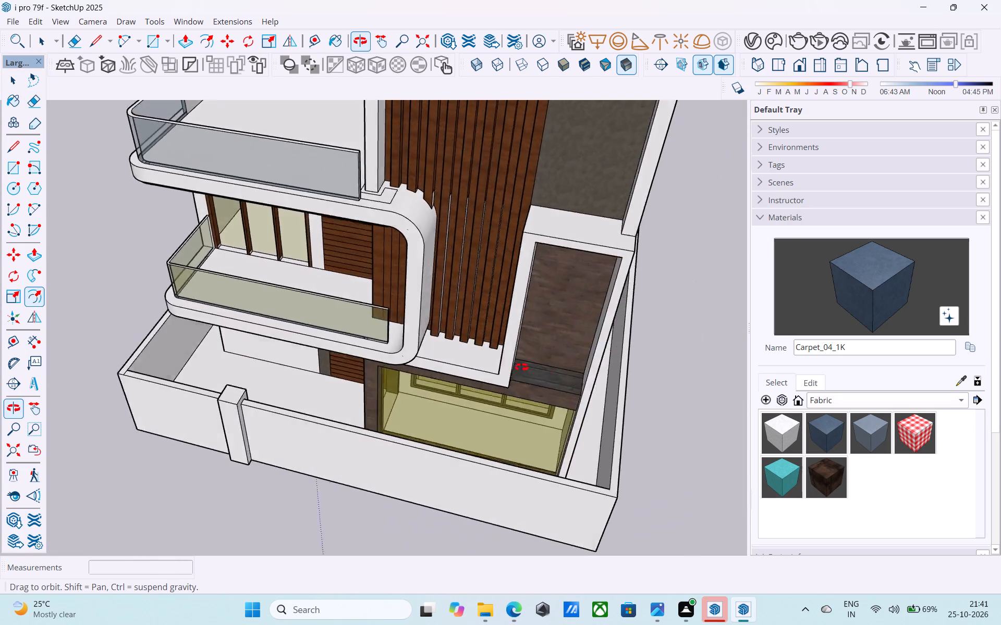
pyautogui.keyDown('shift'); pyautogui.moveTo(521, 367); pyautogui.dragTo(581, 352, button='middle'); pyautogui.keyUp('shift')
pyautogui.moveTo(388, 433); pyautogui.dragTo(260, 387, button='middle')
pyautogui.keyDown('shift'); pyautogui.moveTo(300, 481); pyautogui.dragTo(264, 362, button='middle'); pyautogui.keyUp('shift')
pyautogui.scroll(2, 253, 372)
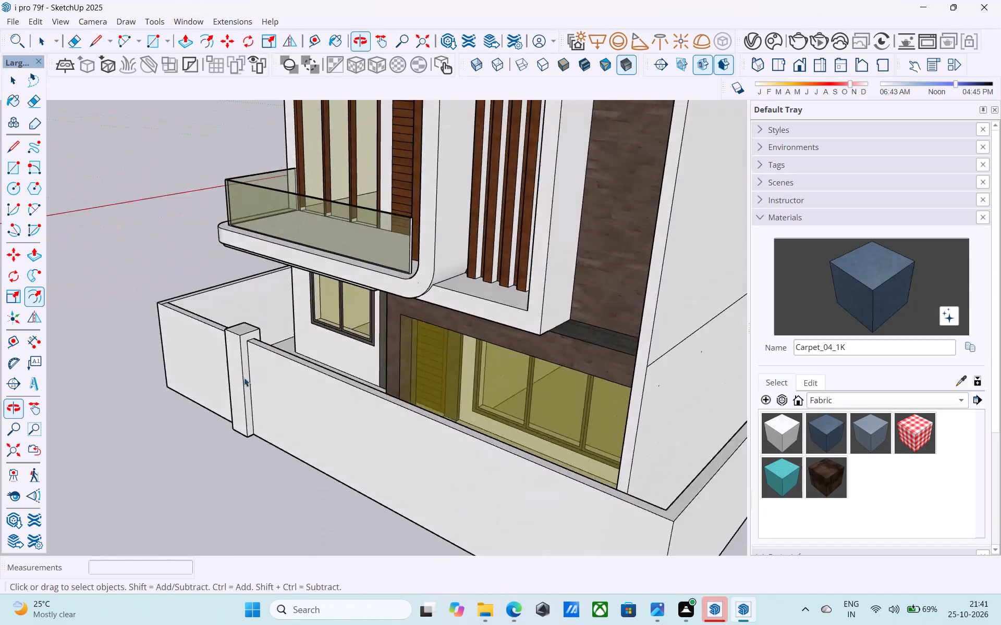
pyautogui.scroll(8, 244, 378)
pyautogui.moveTo(271, 312); pyautogui.dragTo(279, 359, button='middle')
pyautogui.scroll(8, 274, 333)
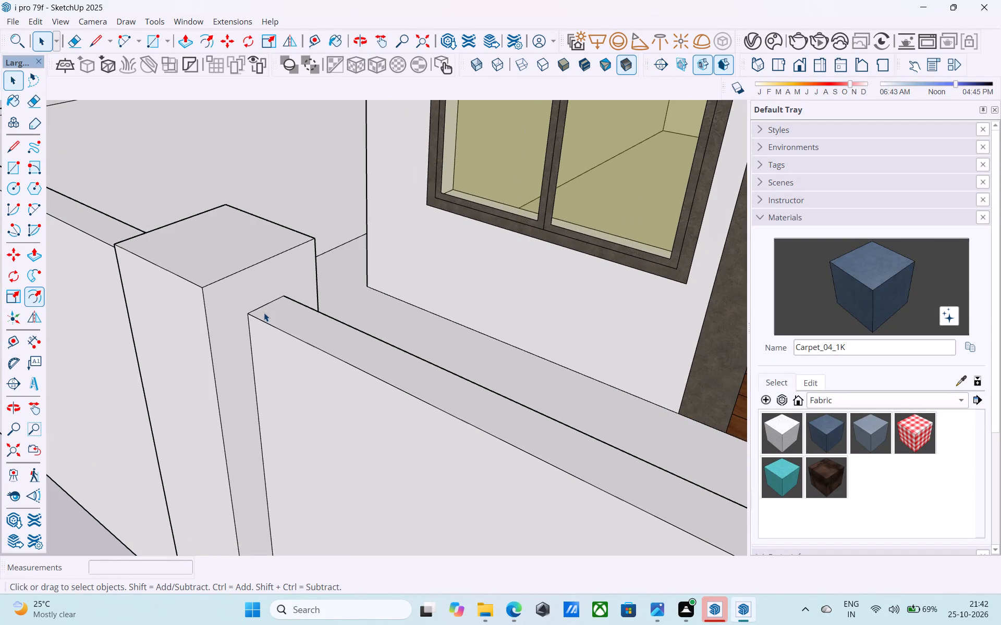
pyautogui.click(262, 310)
pyautogui.click(259, 309)
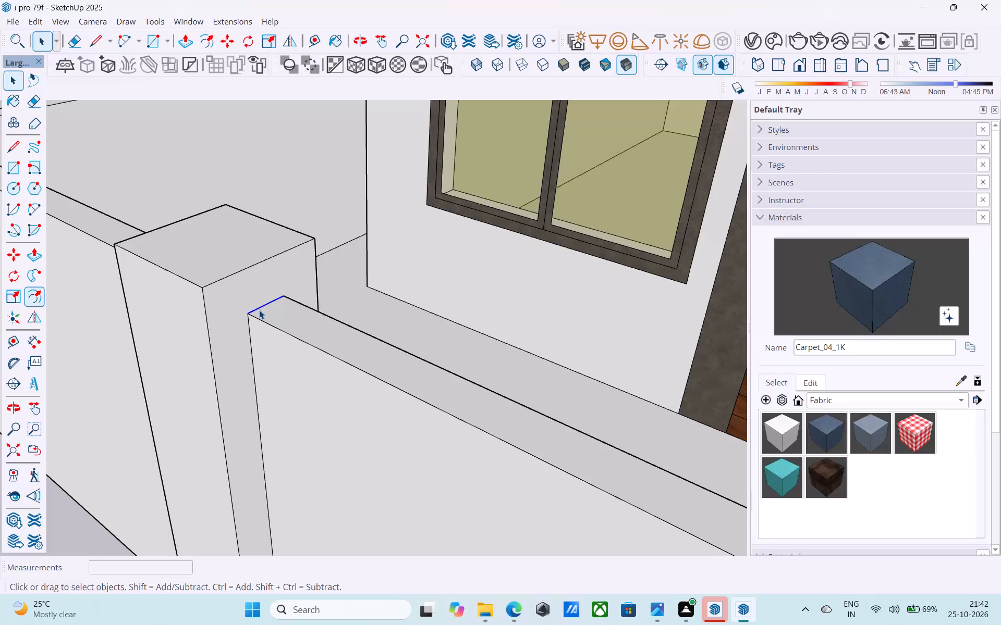
pyautogui.press('m')
pyautogui.click(251, 312)
pyautogui.scroll(-11, 255, 317)
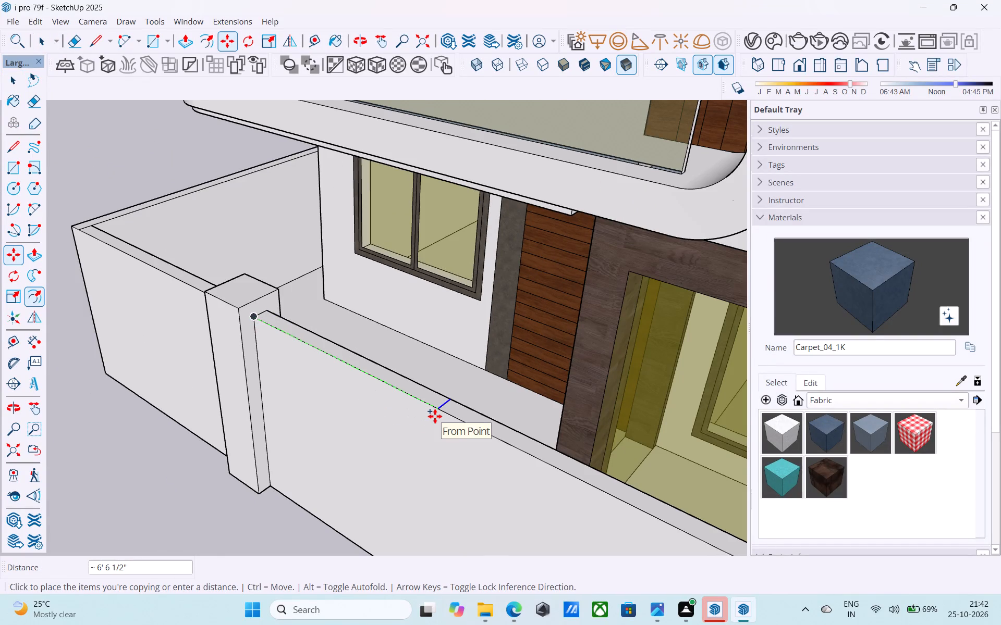
pyautogui.write("10'")
pyautogui.press('Return')
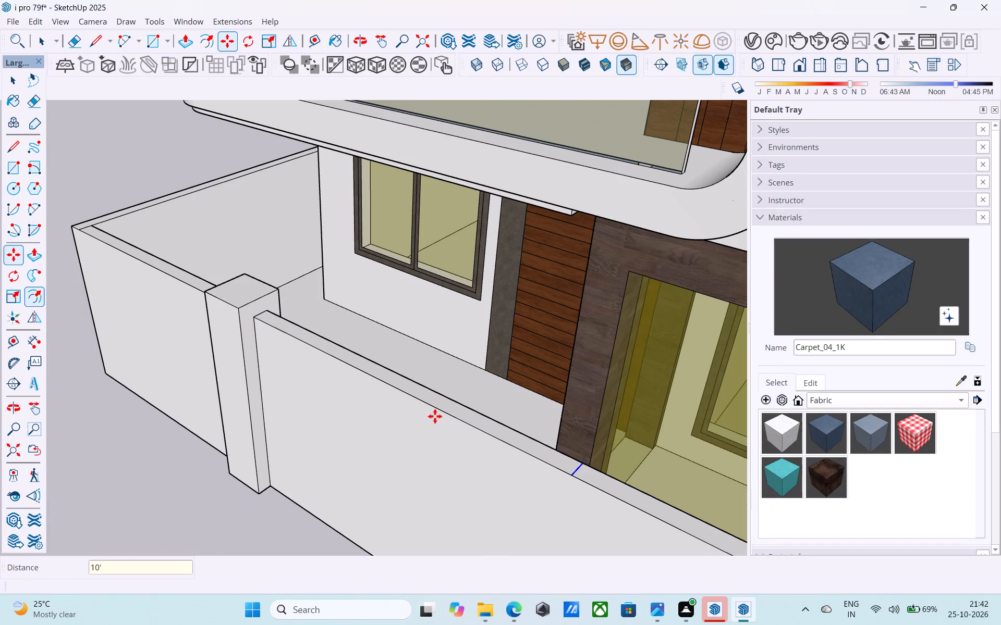
pyautogui.press('space')
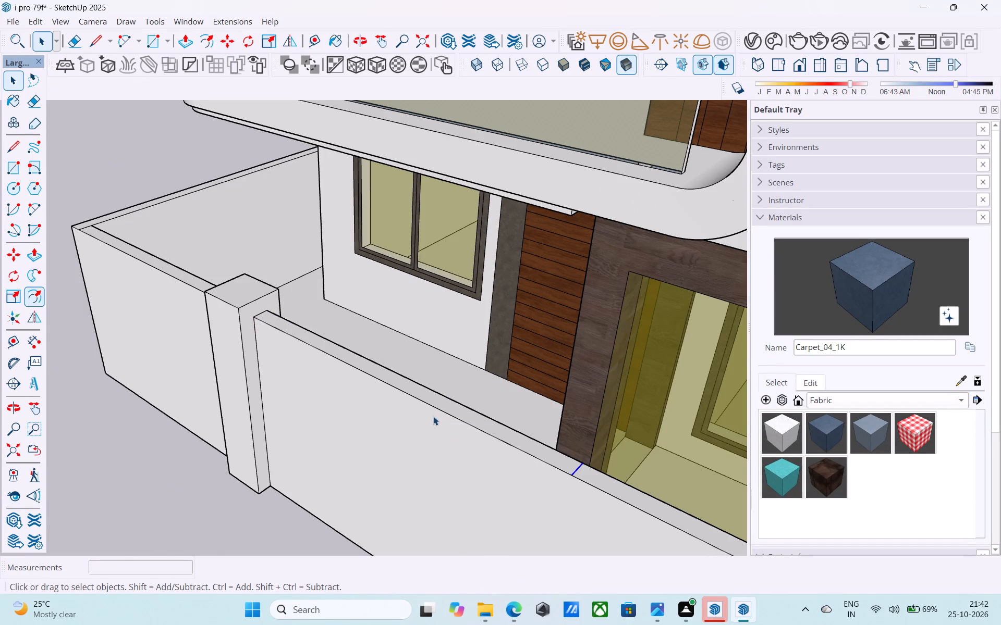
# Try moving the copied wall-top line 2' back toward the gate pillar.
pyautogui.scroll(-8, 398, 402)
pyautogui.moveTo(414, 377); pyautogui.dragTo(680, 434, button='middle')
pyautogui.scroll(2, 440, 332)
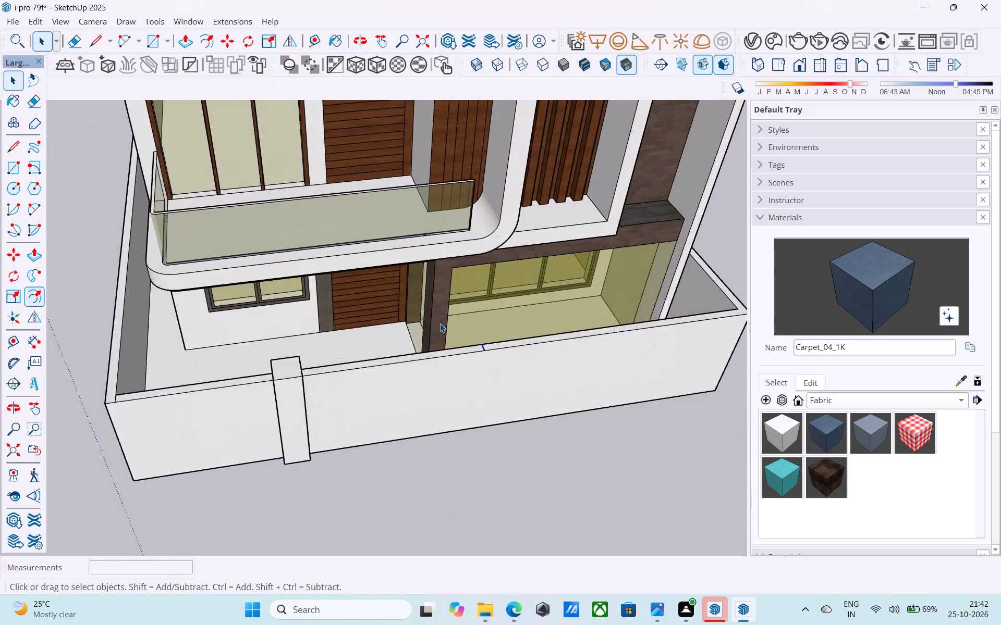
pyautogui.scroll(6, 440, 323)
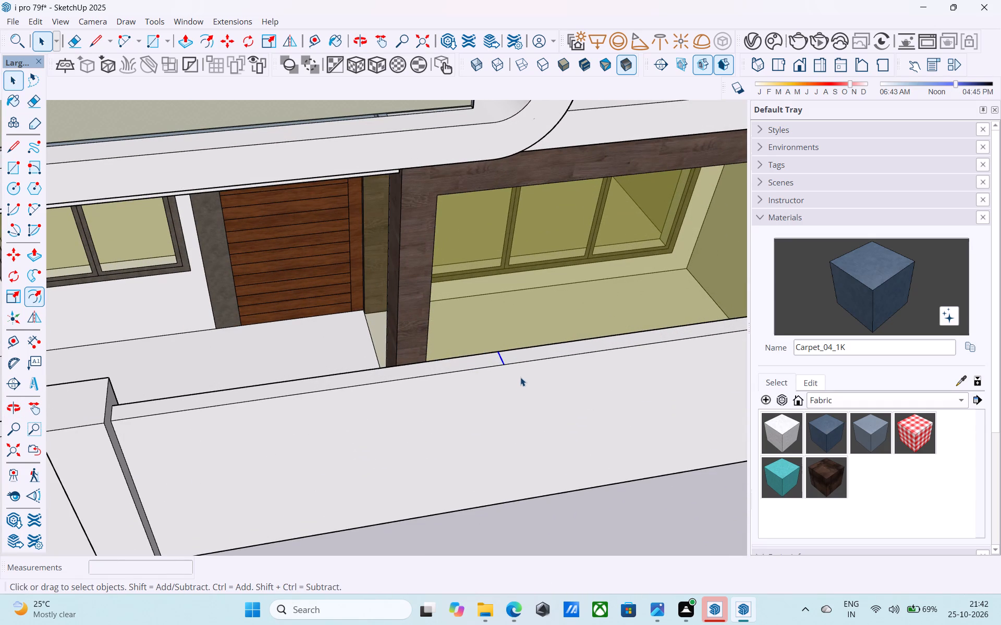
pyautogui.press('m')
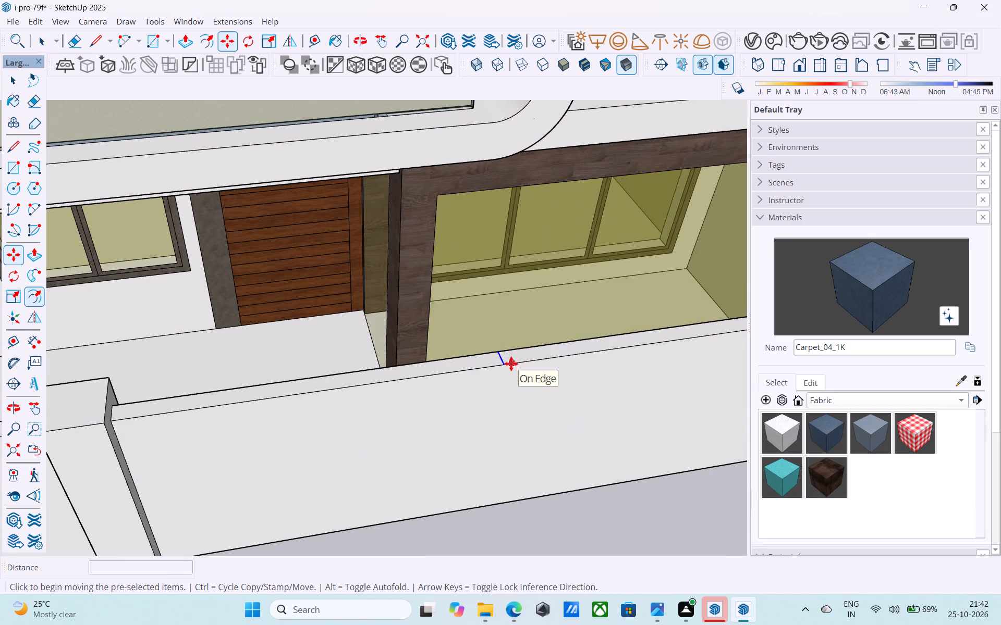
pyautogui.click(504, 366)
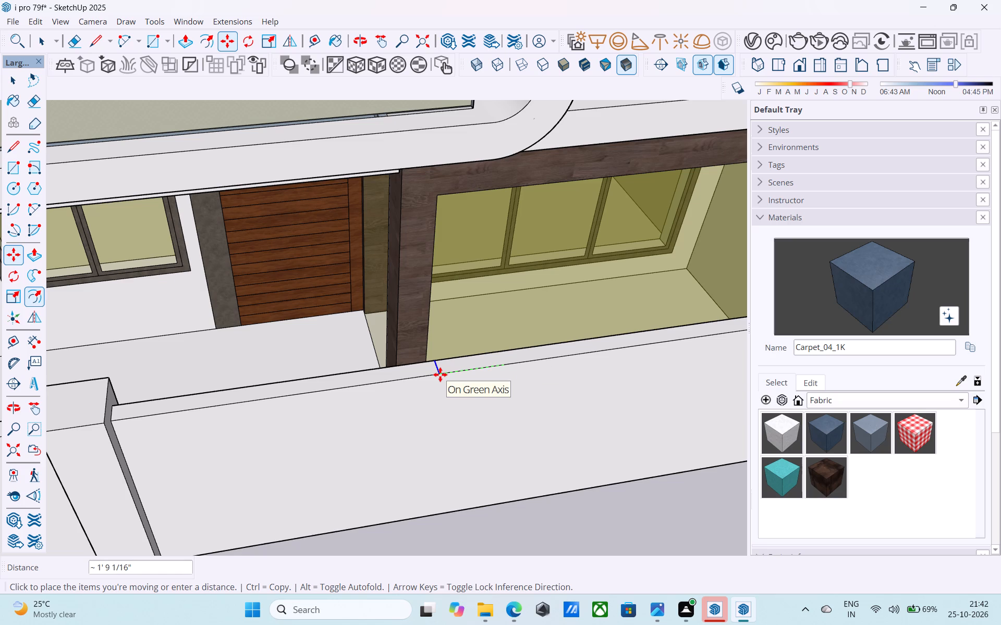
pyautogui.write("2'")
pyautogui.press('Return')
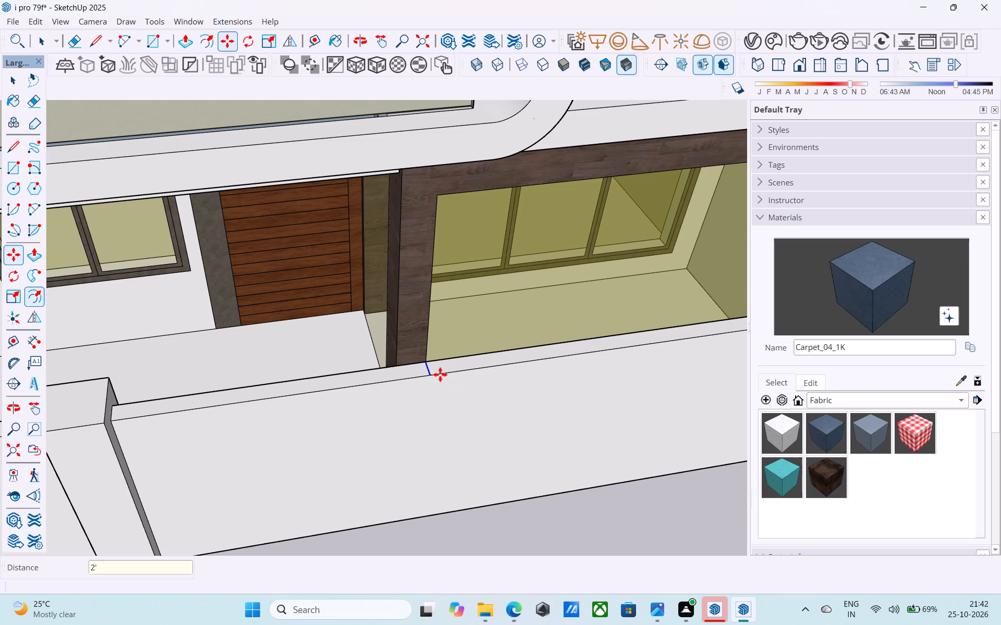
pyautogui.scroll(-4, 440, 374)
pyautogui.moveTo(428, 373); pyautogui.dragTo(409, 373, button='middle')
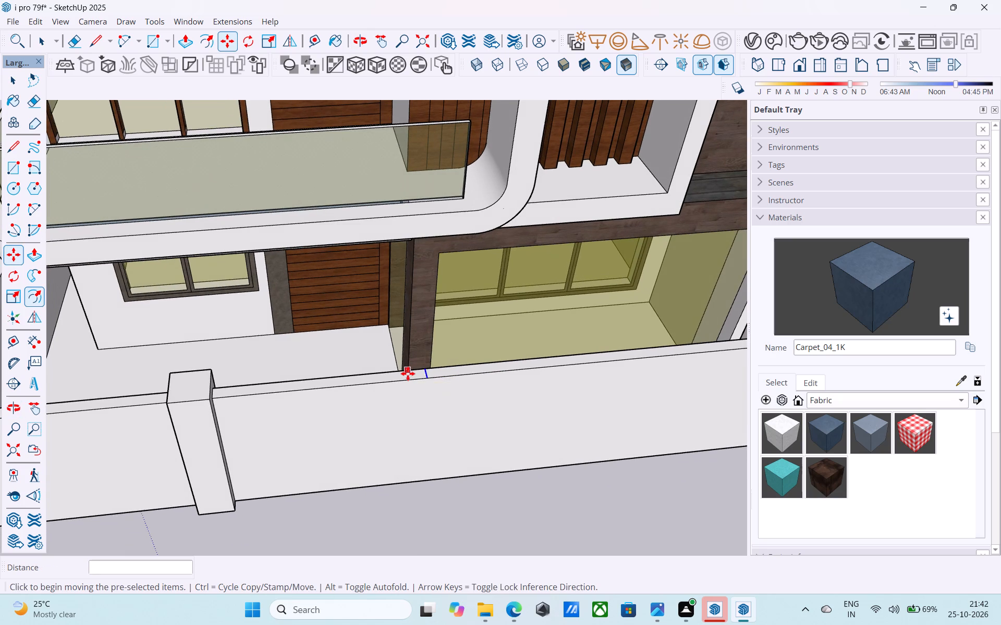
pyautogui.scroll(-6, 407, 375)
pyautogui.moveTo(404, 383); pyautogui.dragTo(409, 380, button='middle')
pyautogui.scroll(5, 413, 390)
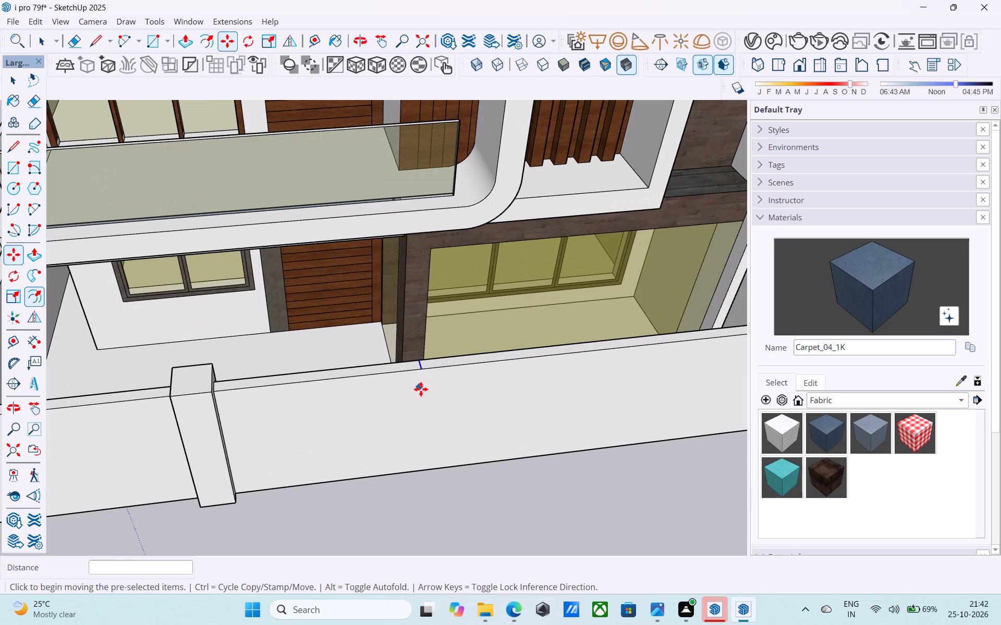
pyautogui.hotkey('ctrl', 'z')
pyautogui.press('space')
# Draw a 6' 6" vertical line on the wall's outer face from the copied line's outer end to the bottom edge.
pyautogui.scroll(-3, 412, 391)
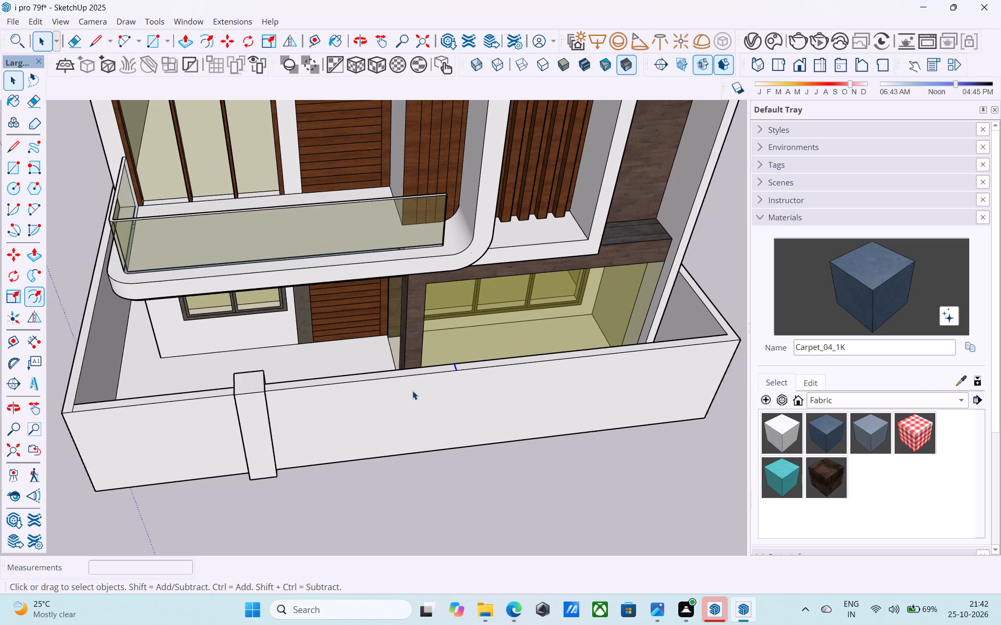
pyautogui.moveTo(412, 391); pyautogui.dragTo(404, 366, button='middle')
pyautogui.scroll(3, 434, 375)
pyautogui.press('l')
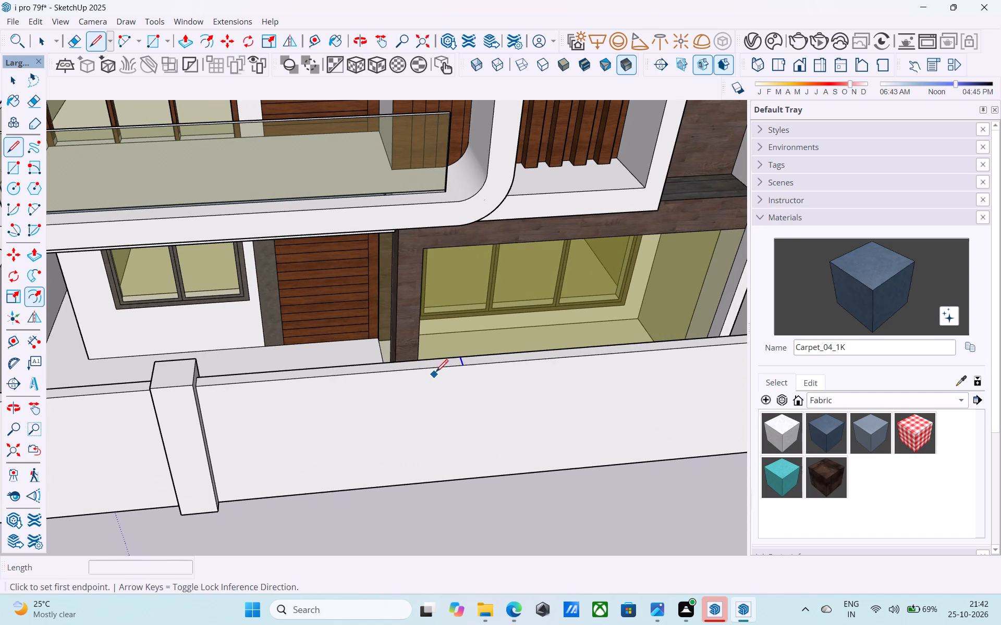
pyautogui.click(461, 368)
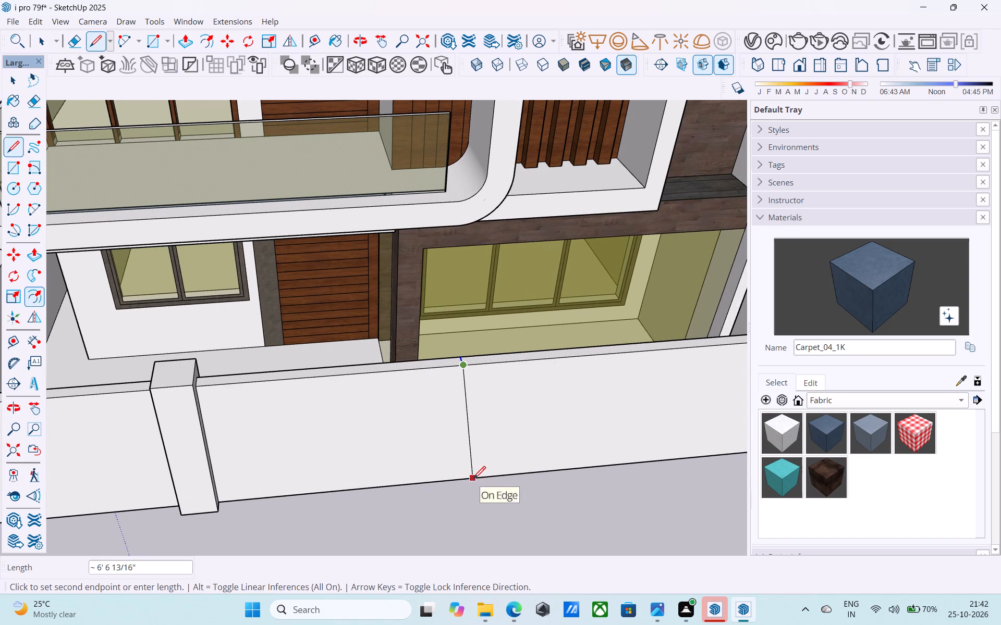
pyautogui.scroll(3, 467, 476)
pyautogui.moveTo(467, 476); pyautogui.dragTo(291, 474, button='middle')
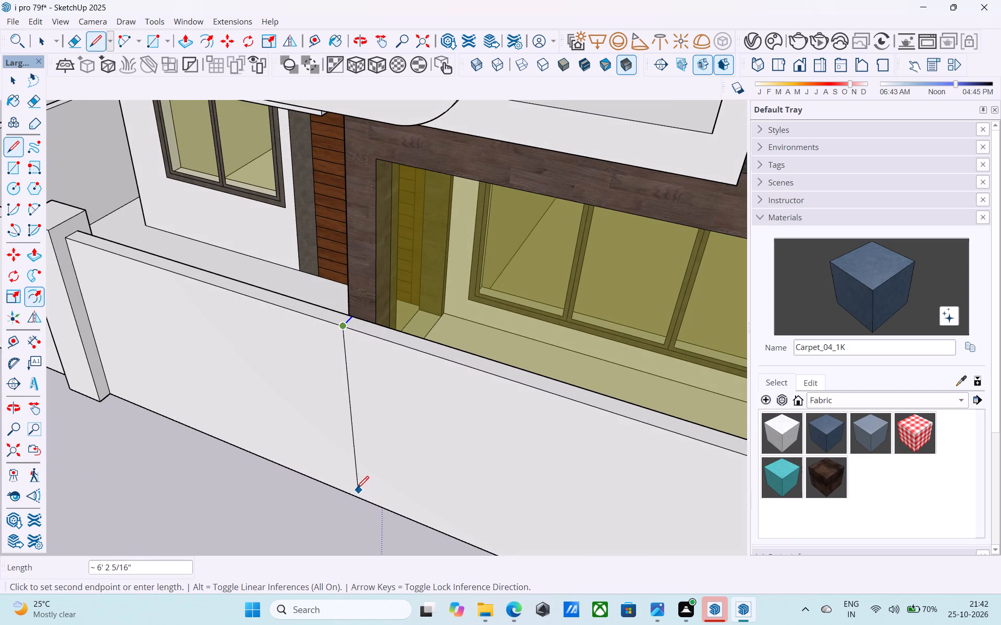
pyautogui.click(347, 494)
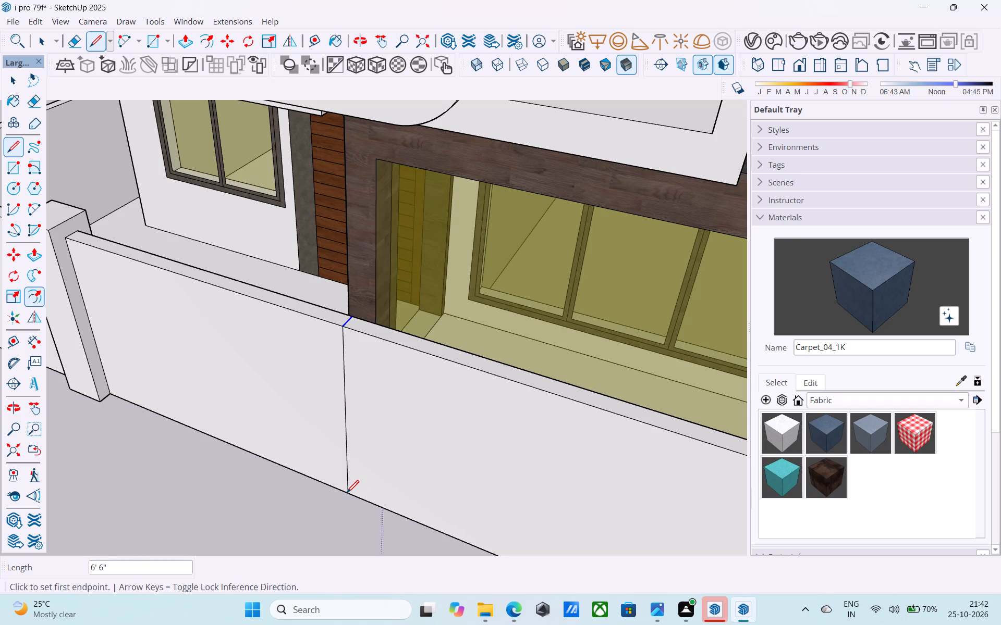
pyautogui.scroll(1, 347, 494)
pyautogui.moveTo(347, 494); pyautogui.dragTo(344, 511, button='middle')
pyautogui.press('space')
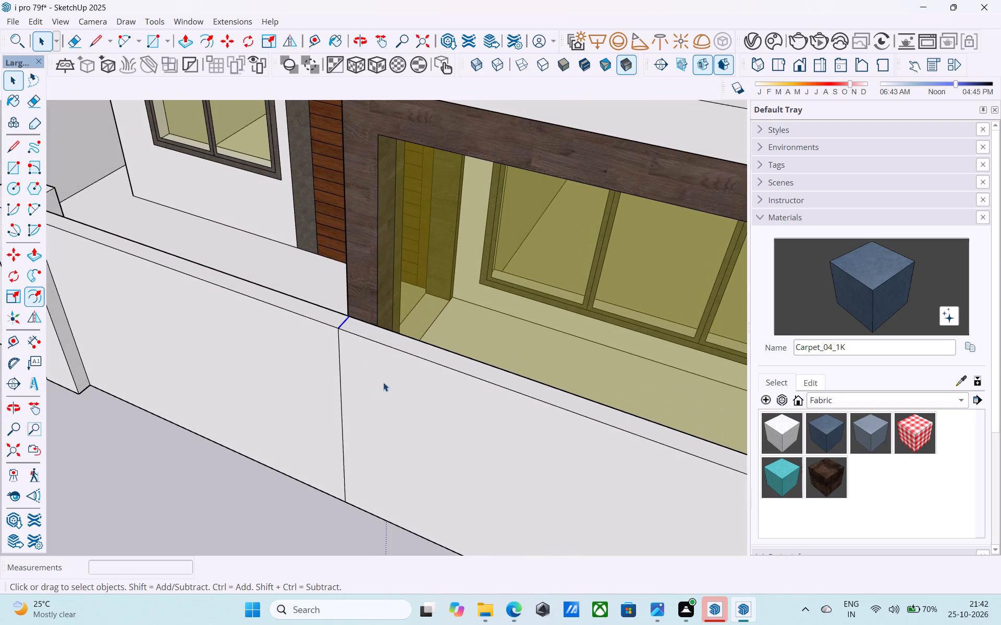
# Copy the vertical line along the front boundary wall's outer face.
pyautogui.click(340, 350)
pyautogui.press('m')
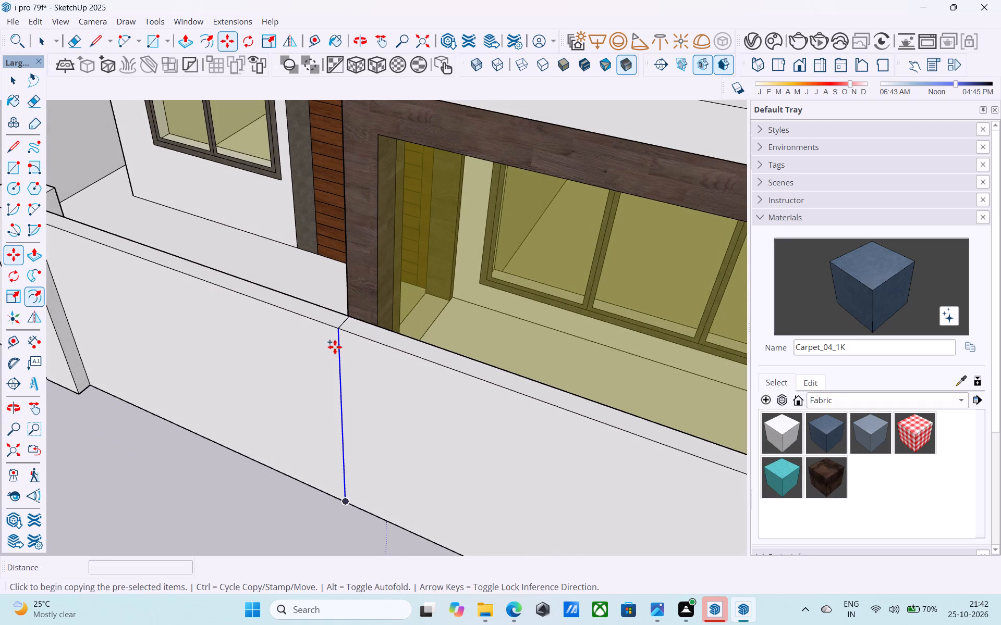
# Copy the vertical edge on the front wall 1.5' along the wall and extend it with a line across the wall's top.
pyautogui.click(339, 331)
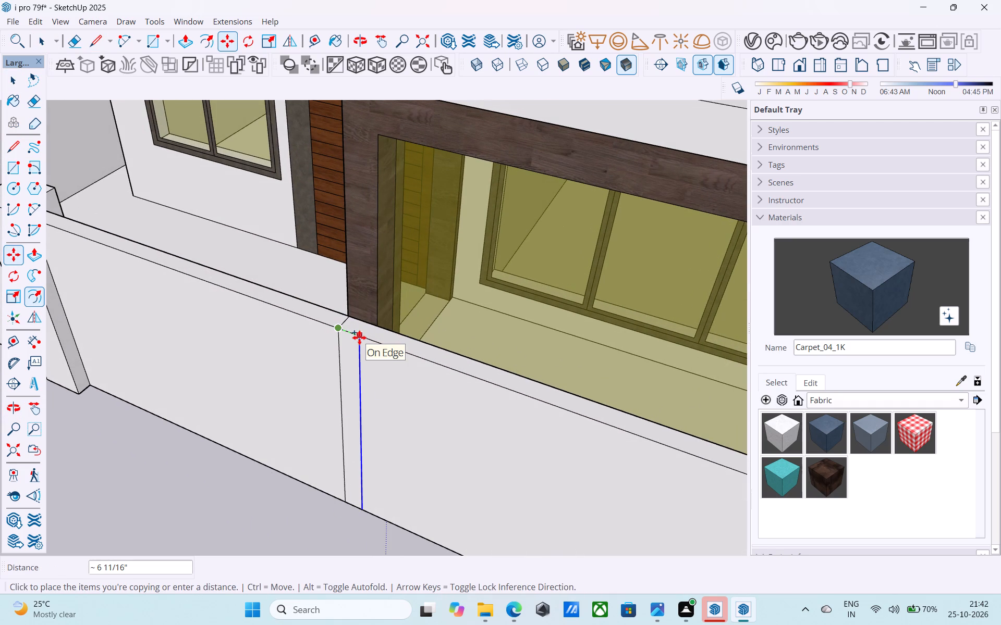
pyautogui.write("1.5'")
pyautogui.press('Return')
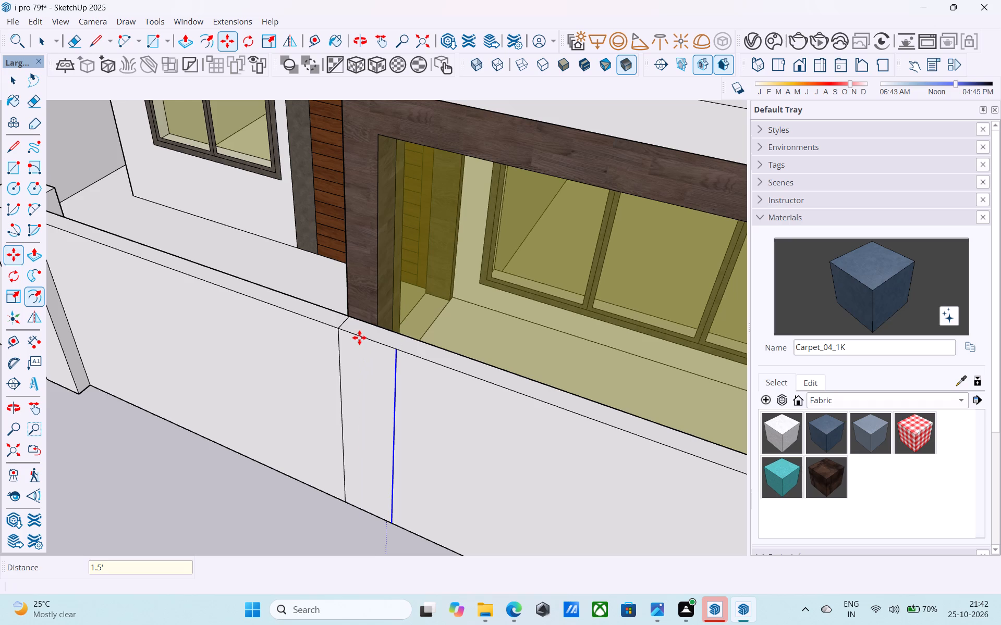
pyautogui.press('space')
pyautogui.press('l')
pyautogui.click(396, 355)
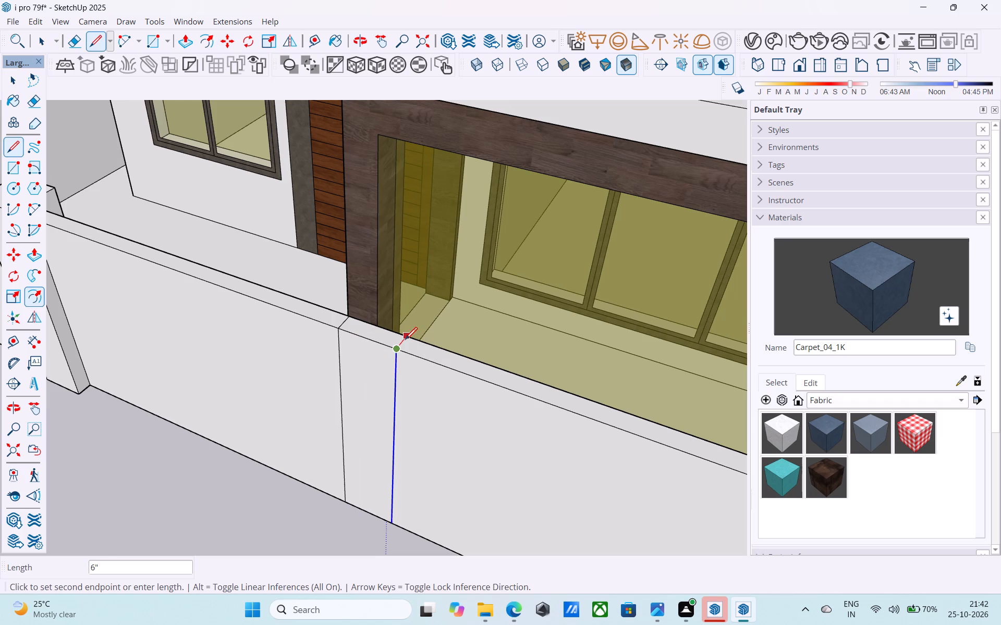
pyautogui.click(406, 340)
# Push/pull the 1.5' wide strip out 6" from the front wall and raise its top face 6" to form a pillar.
pyautogui.press('space')
pyautogui.click(369, 383)
pyautogui.press('p')
pyautogui.click(369, 382)
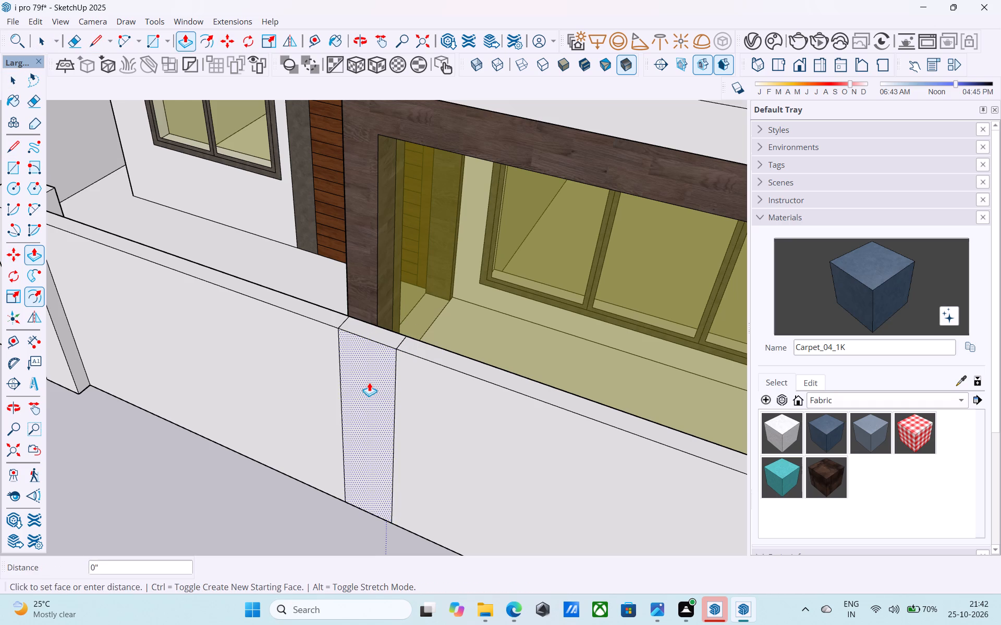
pyautogui.write('6"')
pyautogui.press('Return')
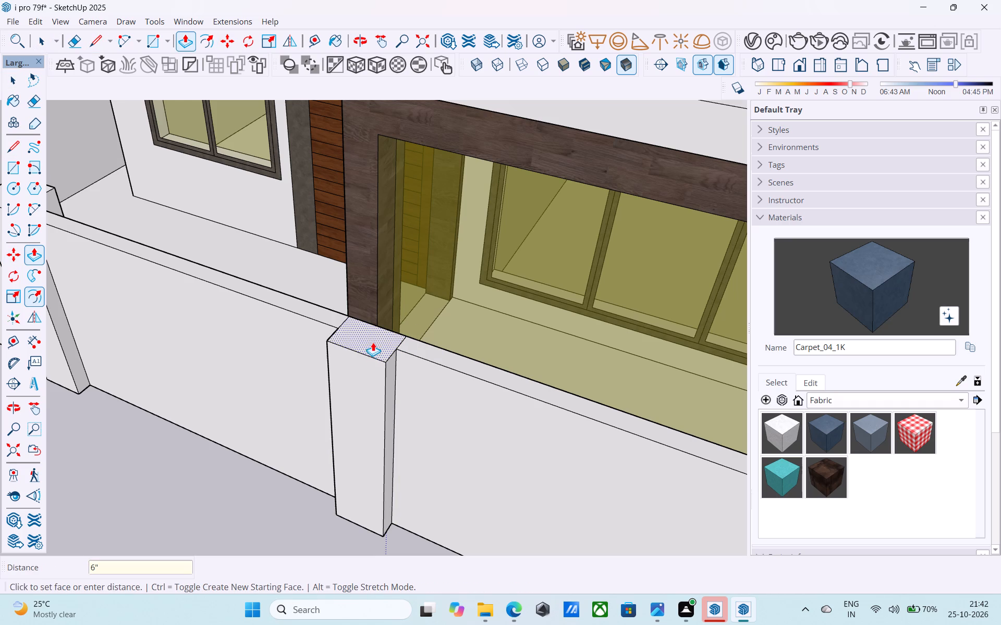
pyautogui.doubleClick(373, 342)
# Draw a vertical line down the wall's inner face from the pillar's near bottom corner to the floor.
pyautogui.scroll(-1, 380, 356)
pyautogui.moveTo(253, 358); pyautogui.dragTo(116, 377, button='middle')
pyautogui.moveTo(234, 375); pyautogui.dragTo(87, 324, button='middle')
pyautogui.scroll(4, 184, 328)
pyautogui.moveTo(275, 336); pyautogui.dragTo(196, 316, button='middle')
pyautogui.press('l')
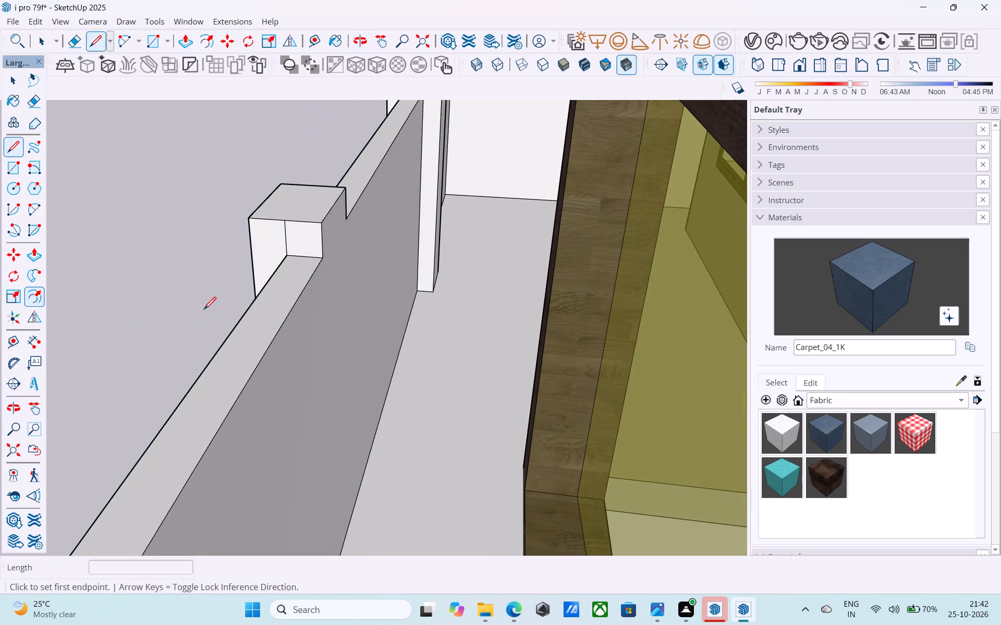
pyautogui.click(320, 261)
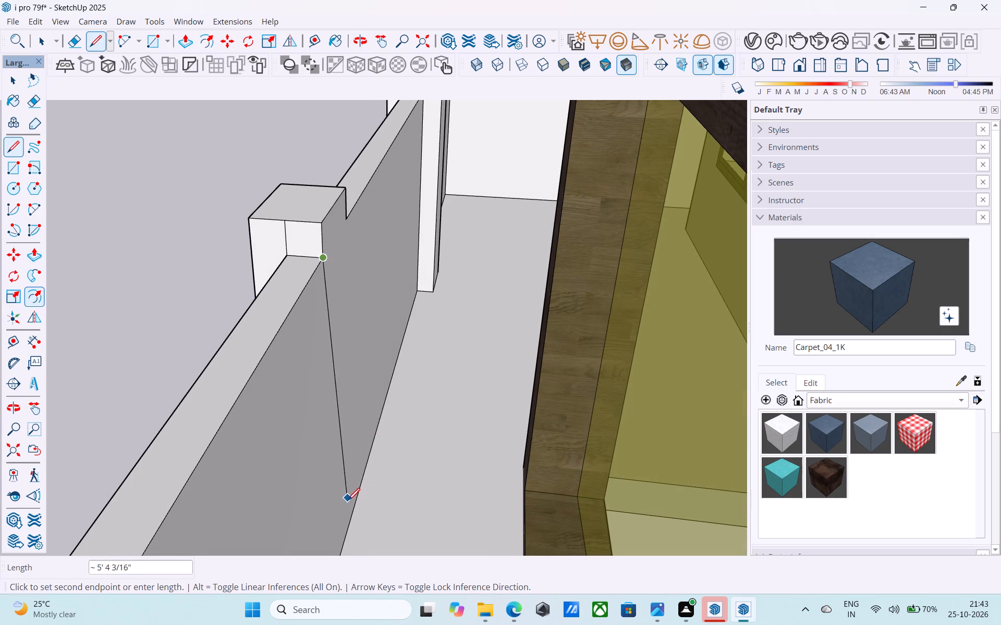
pyautogui.moveTo(338, 468); pyautogui.dragTo(320, 441, button='middle')
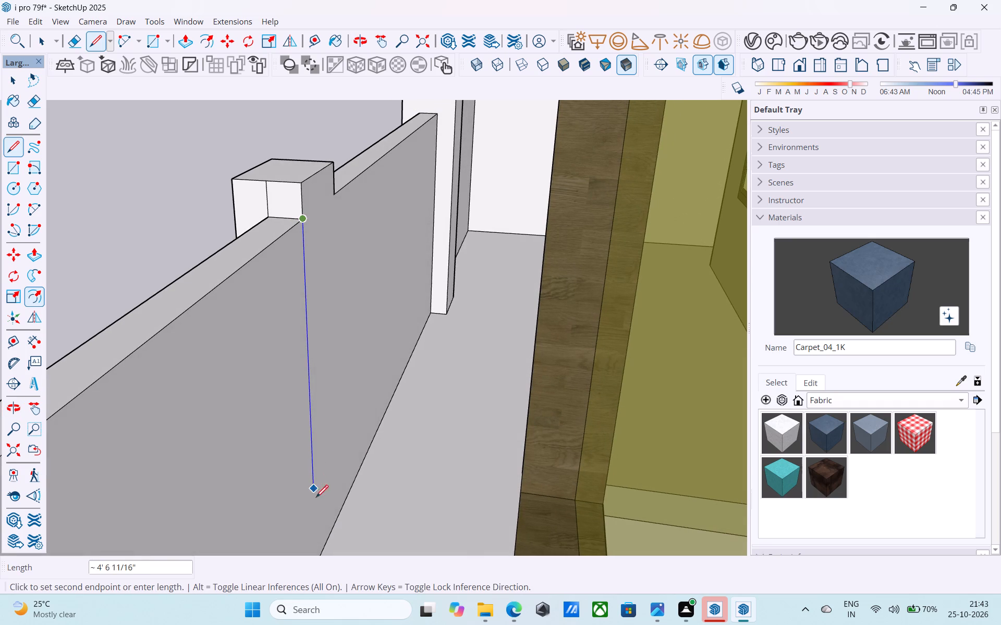
pyautogui.keyDown('shift'); pyautogui.moveTo(324, 535); pyautogui.dragTo(357, 439, button='middle'); pyautogui.keyUp('shift')
pyautogui.moveTo(353, 447); pyautogui.dragTo(355, 473, button='middle')
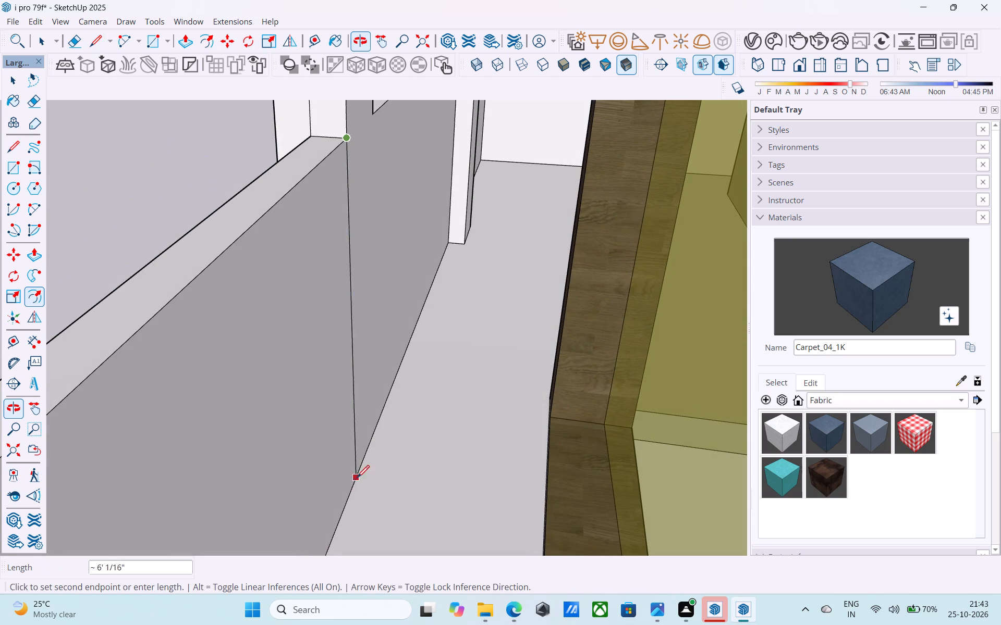
pyautogui.click(356, 491)
# Draw a second vertical line down the wall's inner face from the pillar's other corner to the floor.
pyautogui.scroll(-6, 364, 392)
pyautogui.keyDown('shift'); pyautogui.moveTo(364, 395); pyautogui.dragTo(360, 440, button='middle'); pyautogui.keyUp('shift')
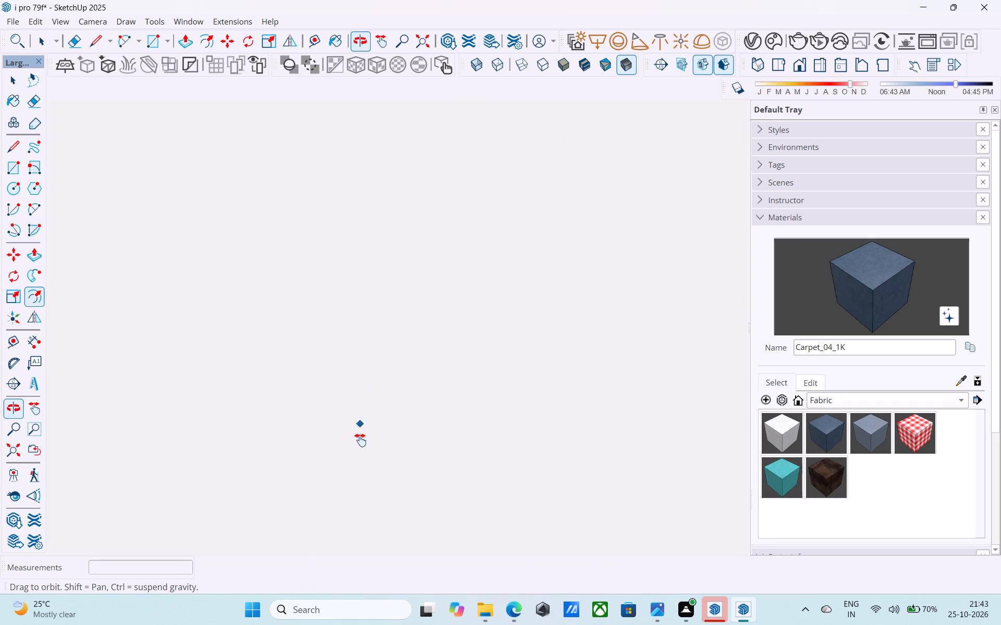
pyautogui.keyDown('shift'); pyautogui.moveTo(360, 440); pyautogui.dragTo(679, 394, button='middle'); pyautogui.keyUp('shift')
pyautogui.scroll(-6, 536, 309)
pyautogui.keyDown('shift'); pyautogui.moveTo(390, 317); pyautogui.dragTo(767, 293, button='middle'); pyautogui.keyUp('shift')
pyautogui.scroll(-7, 470, 263)
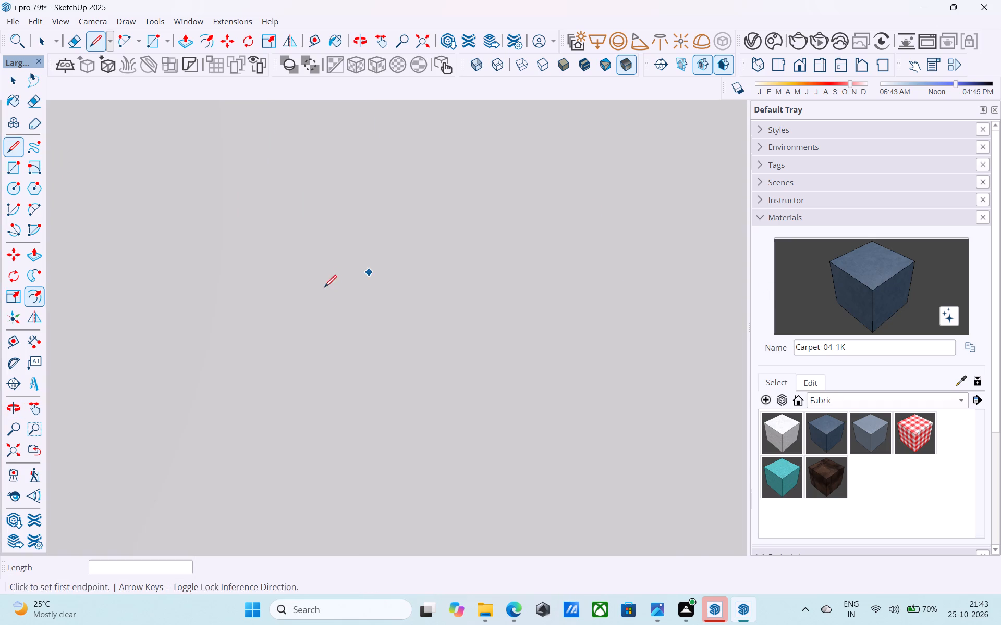
pyautogui.keyDown('shift'); pyautogui.moveTo(325, 290); pyautogui.dragTo(817, 132, button='middle'); pyautogui.keyUp('shift')
pyautogui.keyDown('shift'); pyautogui.moveTo(819, 132); pyautogui.dragTo(823, 133, button='middle'); pyautogui.keyUp('shift')
pyautogui.moveTo(626, 201); pyautogui.dragTo(944, 107, button='middle')
pyautogui.keyDown('shift'); pyautogui.moveTo(545, 173); pyautogui.dragTo(573, 133, button='middle'); pyautogui.keyUp('shift')
pyautogui.scroll(-18, 561, 129)
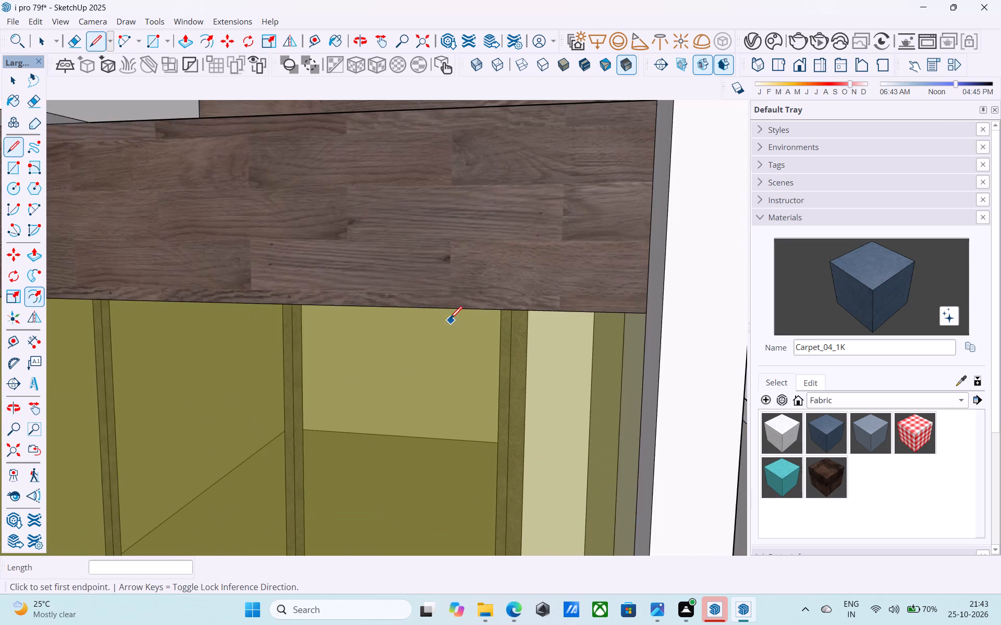
pyautogui.scroll(-18, 450, 320)
pyautogui.keyDown('shift'); pyautogui.moveTo(413, 321); pyautogui.dragTo(121, 382, button='middle'); pyautogui.keyUp('shift')
pyautogui.scroll(5, 150, 327)
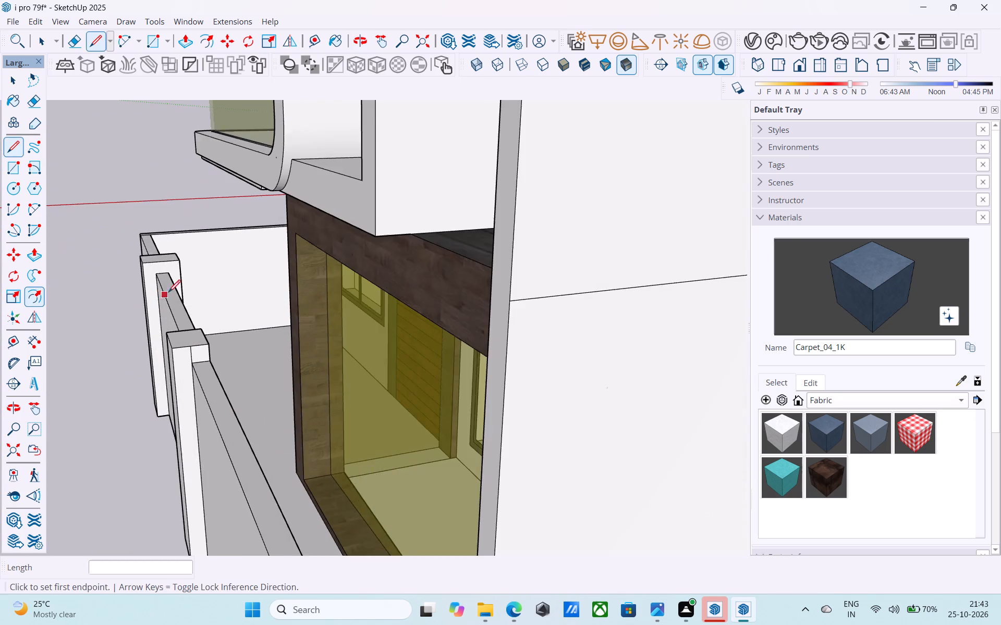
pyautogui.keyDown('shift'); pyautogui.moveTo(168, 302); pyautogui.dragTo(127, 279, button='middle'); pyautogui.keyUp('shift')
pyautogui.scroll(2, 169, 354)
pyautogui.keyDown('shift'); pyautogui.moveTo(169, 354); pyautogui.dragTo(158, 332, button='middle'); pyautogui.keyUp('shift')
pyautogui.scroll(3, 188, 315)
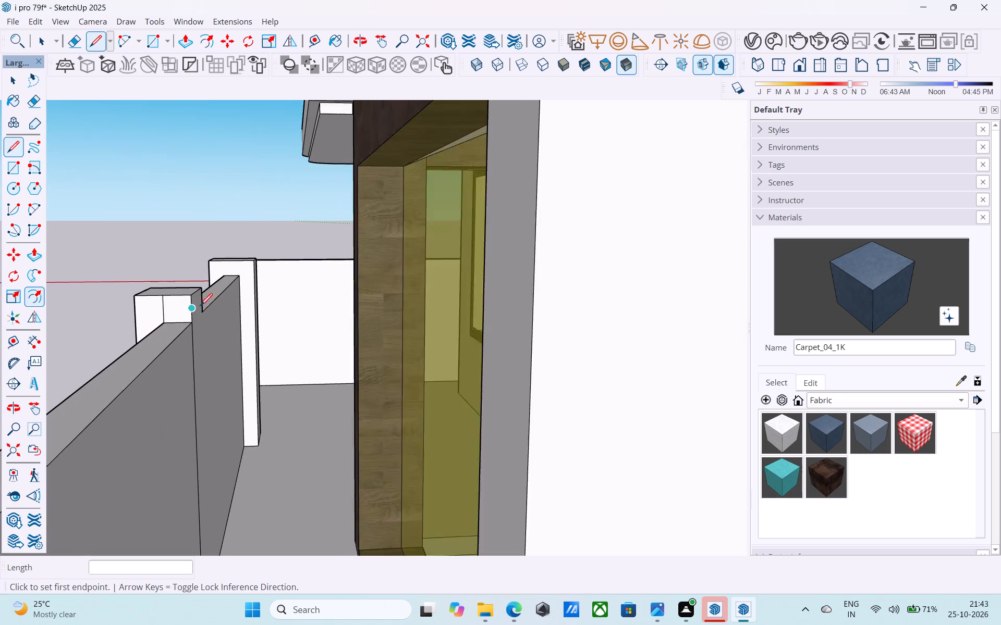
pyautogui.scroll(3, 200, 307)
pyautogui.click(200, 318)
pyautogui.scroll(-5, 201, 317)
pyautogui.keyDown('shift'); pyautogui.moveTo(205, 341); pyautogui.dragTo(241, 266, button='middle'); pyautogui.keyUp('shift')
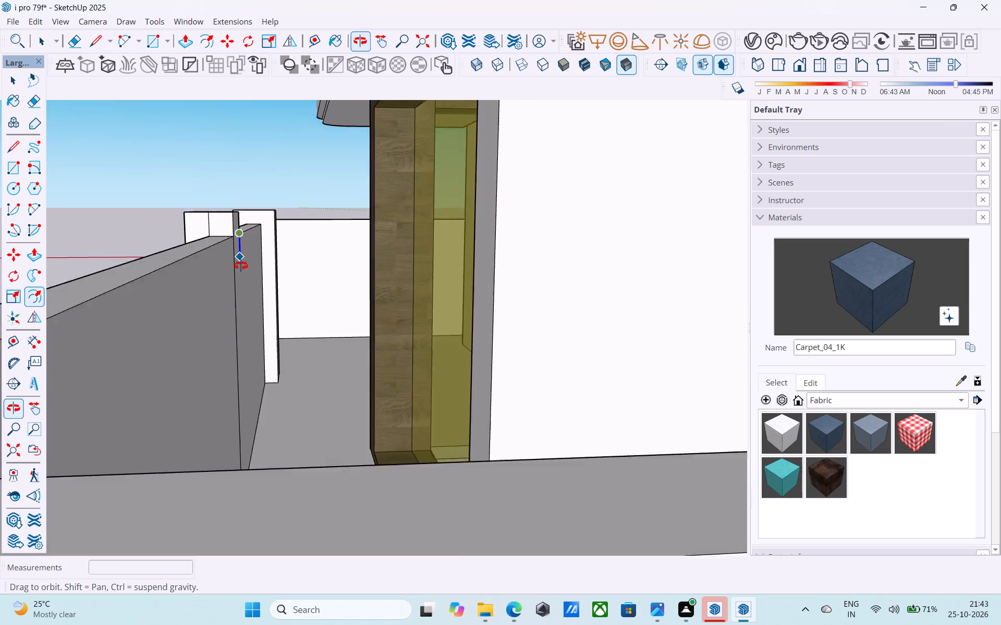
pyautogui.keyDown('shift'); pyautogui.moveTo(241, 266); pyautogui.dragTo(243, 310, button='middle'); pyautogui.keyUp('shift')
pyautogui.moveTo(262, 396); pyautogui.dragTo(262, 319, button='middle')
pyautogui.scroll(6, 257, 363)
pyautogui.scroll(-6, 254, 365)
pyautogui.moveTo(244, 378); pyautogui.dragTo(224, 456, button='middle')
pyautogui.scroll(4, 224, 456)
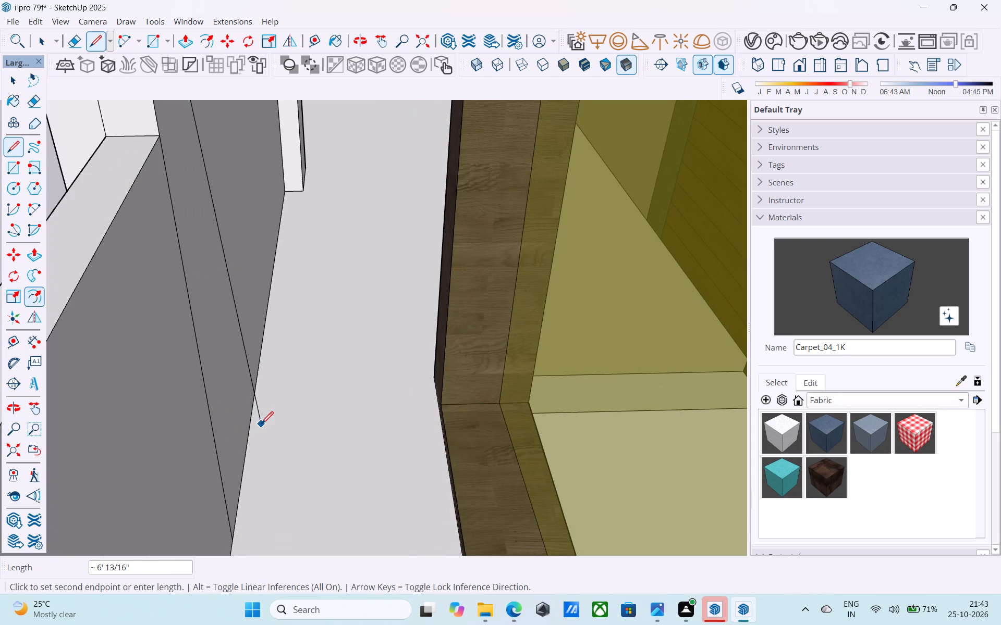
pyautogui.click(246, 458)
# Erase the edge dividing the pillar's side face above the wall top.
pyautogui.scroll(-6, 245, 446)
pyautogui.keyDown('shift'); pyautogui.moveTo(245, 447); pyautogui.dragTo(529, 205, button='middle'); pyautogui.keyUp('shift')
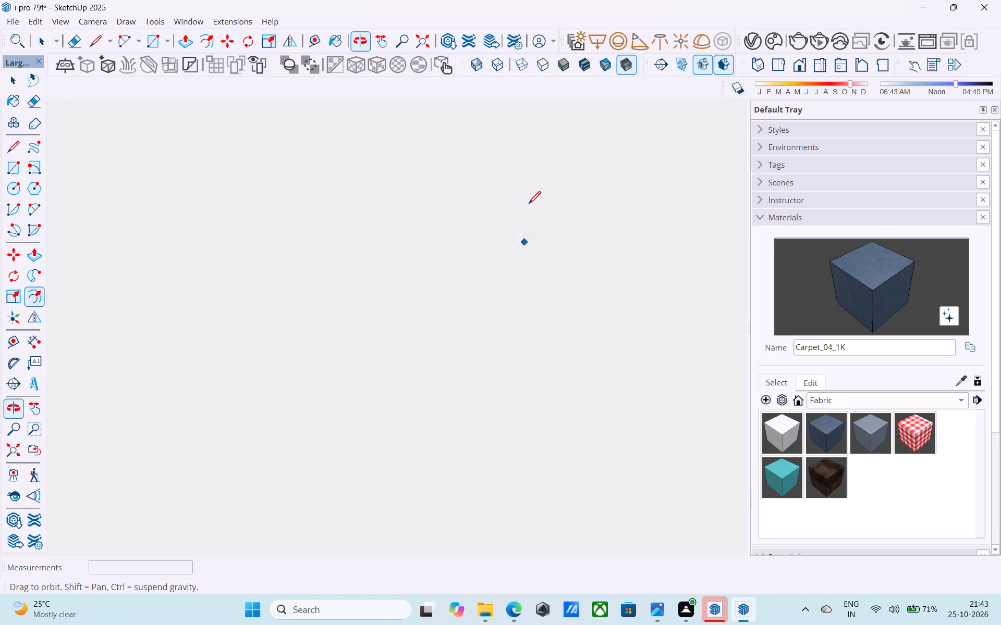
pyautogui.keyDown('shift'); pyautogui.moveTo(529, 205); pyautogui.dragTo(530, 209, button='middle'); pyautogui.keyUp('shift')
pyautogui.scroll(-20, 505, 177)
pyautogui.scroll(-20, 505, 177)
pyautogui.press('space')
pyautogui.scroll(1, 280, 239)
pyautogui.scroll(-1, 280, 240)
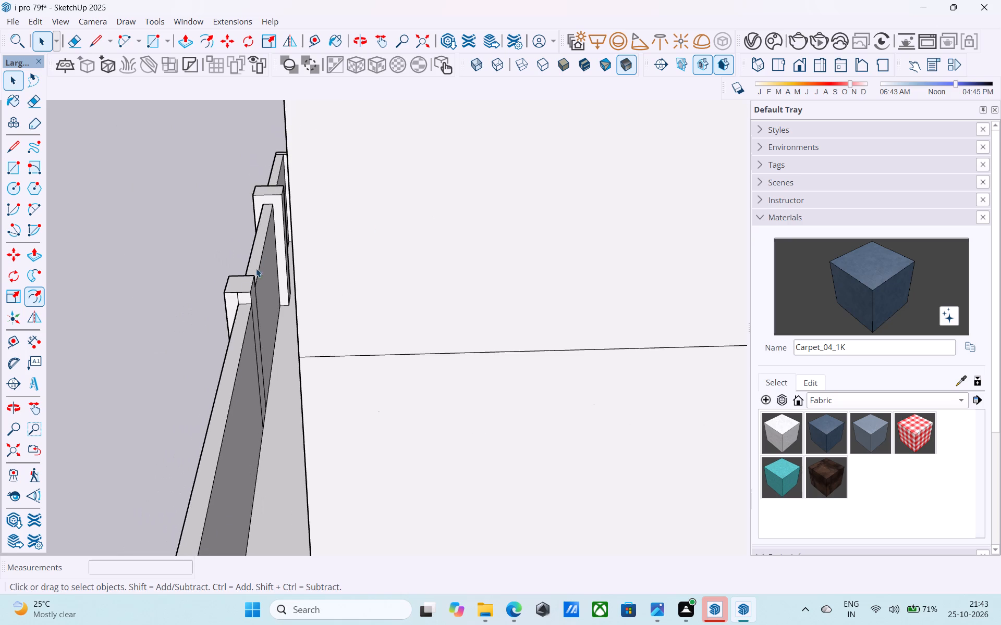
pyautogui.scroll(8, 185, 300)
pyautogui.press('e')
pyautogui.scroll(5, 374, 282)
pyautogui.moveTo(374, 282); pyautogui.dragTo(371, 281)
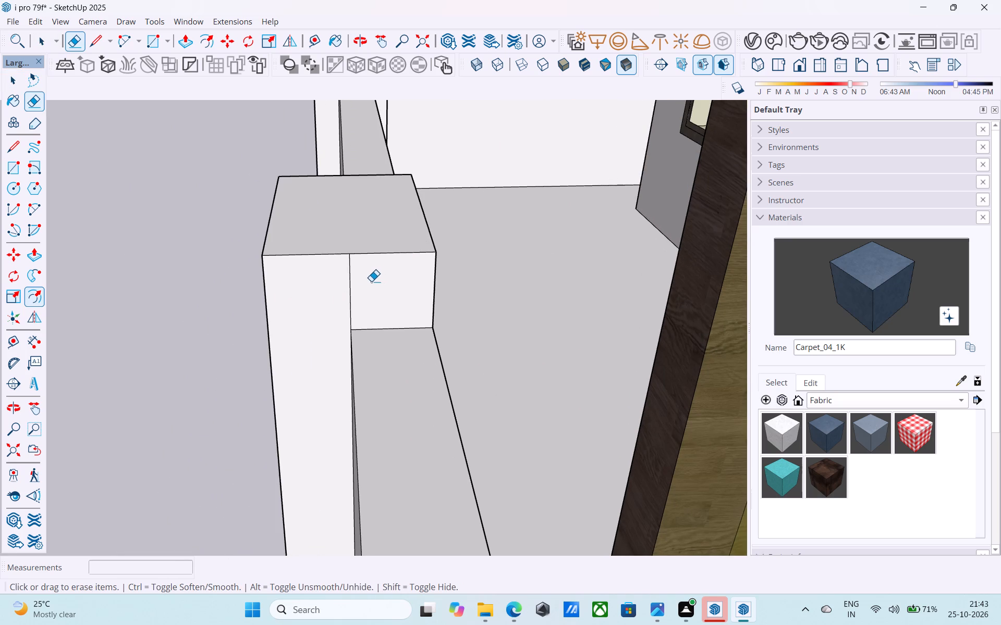
pyautogui.moveTo(371, 281); pyautogui.dragTo(340, 279)
# Push/pull the pillar's inner face 6" toward the house.
pyautogui.moveTo(380, 277); pyautogui.dragTo(294, 235, button='middle')
pyautogui.press('space')
pyautogui.click(434, 267)
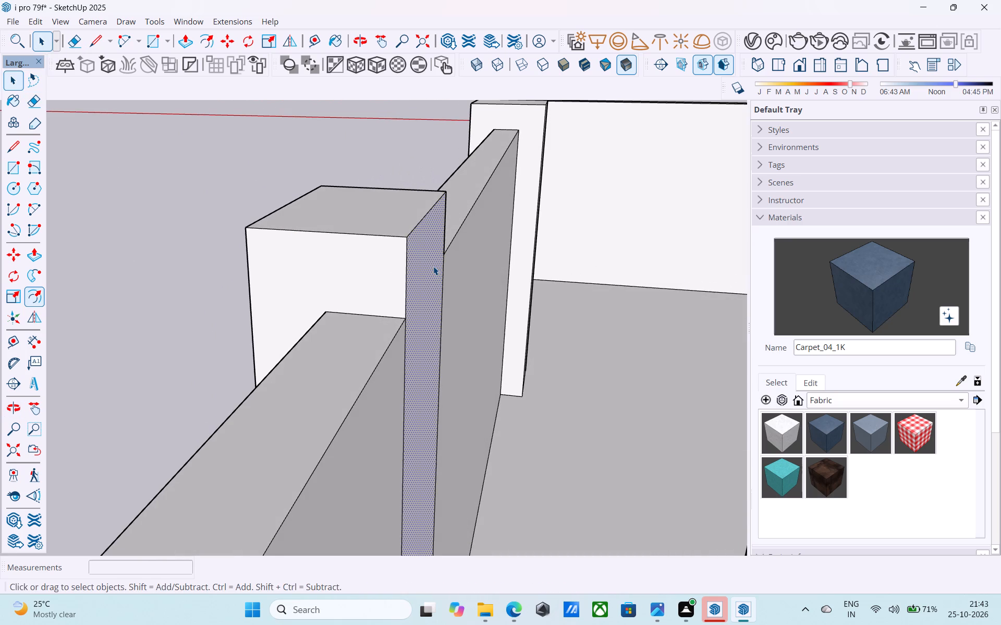
pyautogui.press('p')
pyautogui.click(433, 266)
pyautogui.press('6')
pyautogui.hotkey('shift', '"')
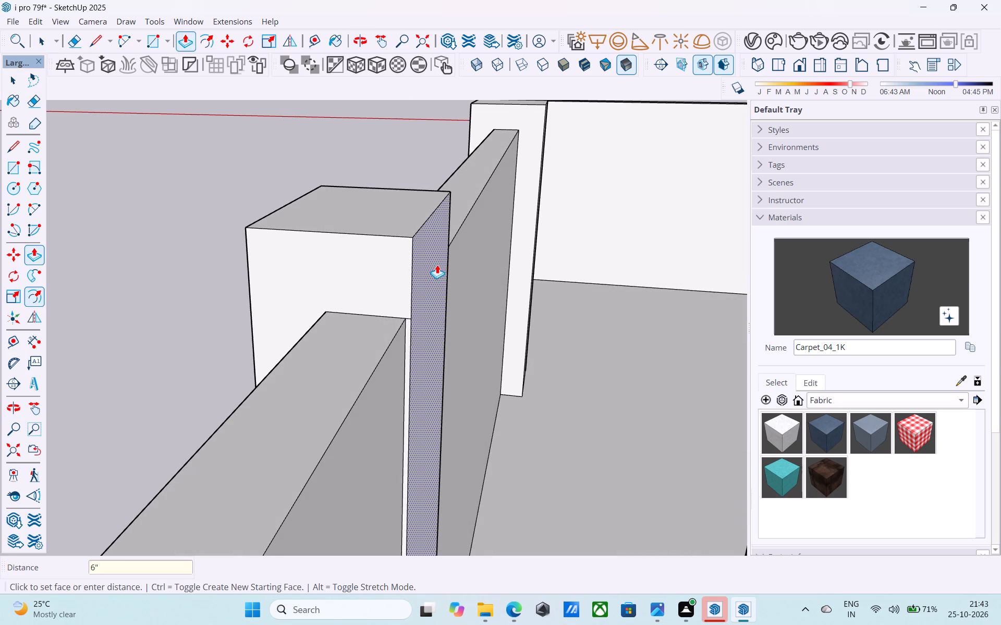
pyautogui.press('Return')
# Erase the leftover dividing edges on the pillar's side faces.
pyautogui.press('e')
pyautogui.moveTo(436, 286); pyautogui.dragTo(447, 326)
pyautogui.moveTo(334, 305); pyautogui.dragTo(512, 307, button='middle')
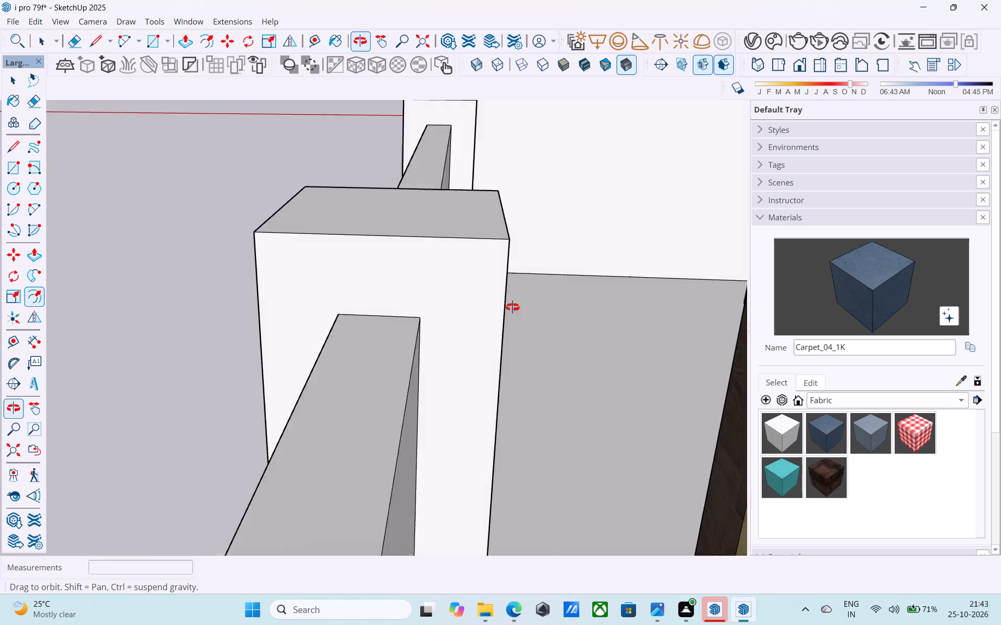
pyautogui.moveTo(512, 307); pyautogui.dragTo(854, 297, button='middle')
pyautogui.moveTo(371, 294); pyautogui.dragTo(624, 307, button='middle')
pyautogui.moveTo(308, 279); pyautogui.dragTo(268, 273)
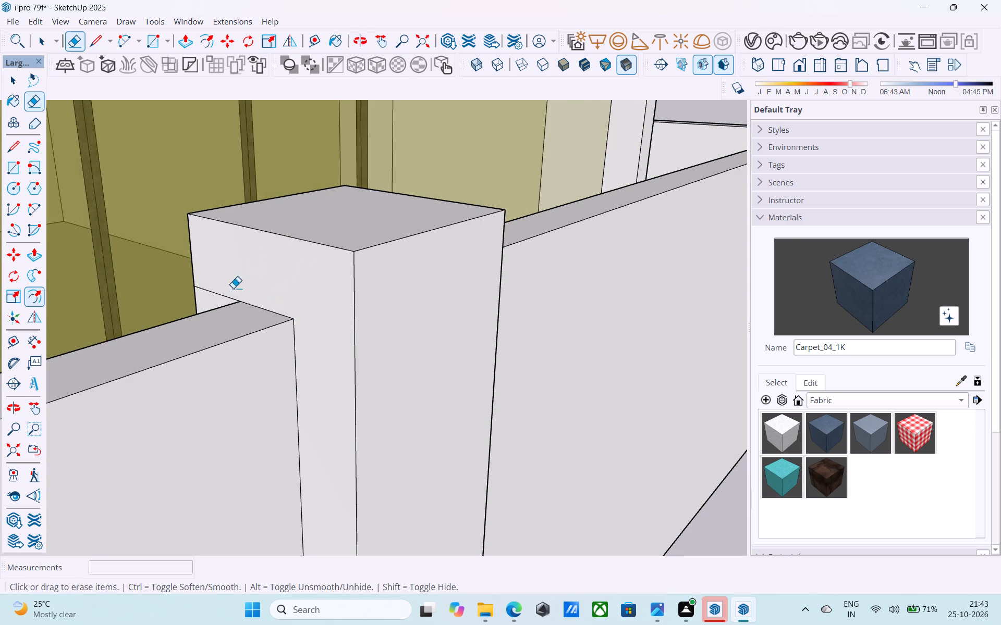
pyautogui.scroll(3, 229, 290)
pyautogui.moveTo(219, 295); pyautogui.dragTo(213, 293)
pyautogui.press('space')
# Offset the outline of the wall panel between the two pillars inward by 6".
pyautogui.scroll(-13, 210, 286)
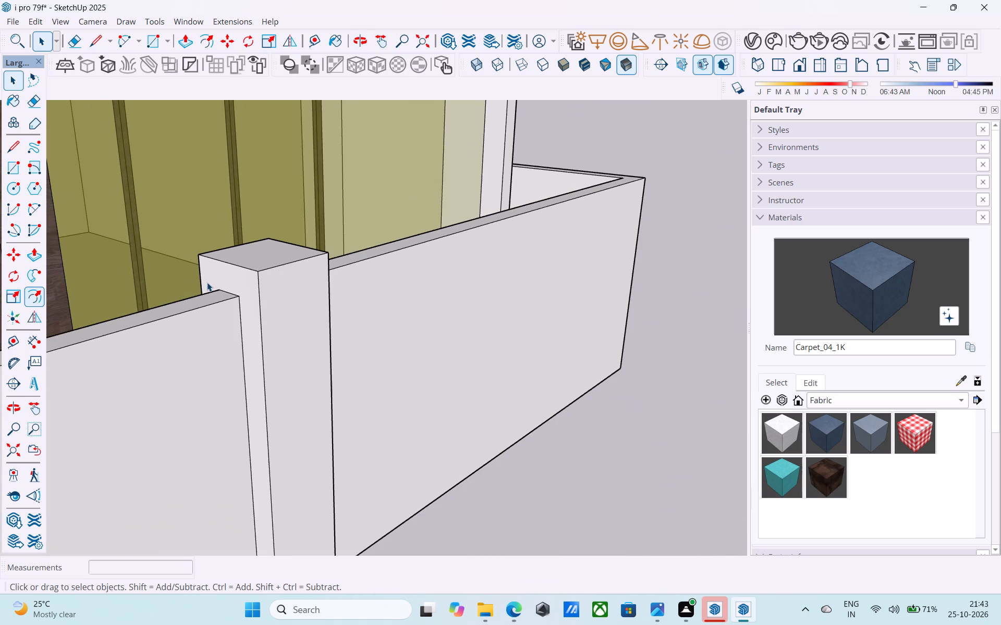
pyautogui.scroll(-11, 206, 282)
pyautogui.scroll(-11, 230, 258)
pyautogui.moveTo(245, 249); pyautogui.dragTo(160, 254, button='middle')
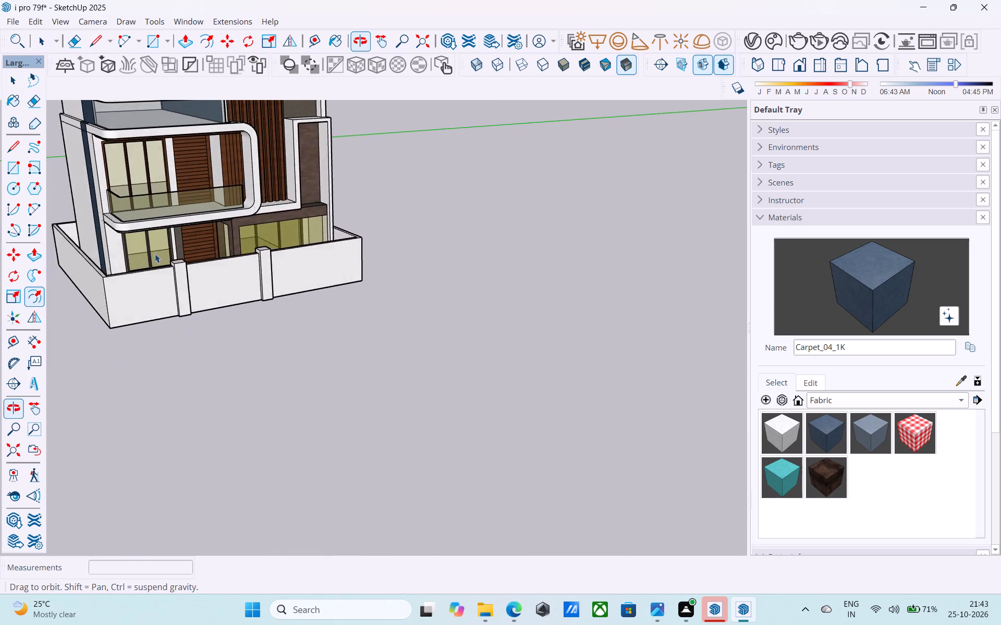
pyautogui.scroll(-5, 0, 290)
pyautogui.scroll(12, 134, 293)
pyautogui.scroll(-5, 139, 275)
pyautogui.keyDown('shift'); pyautogui.moveTo(138, 274); pyautogui.dragTo(120, 287, button='middle'); pyautogui.keyUp('shift')
pyautogui.scroll(5, 152, 325)
pyautogui.click(161, 325)
pyautogui.scroll(4, 161, 325)
pyautogui.press('f')
pyautogui.click(161, 325)
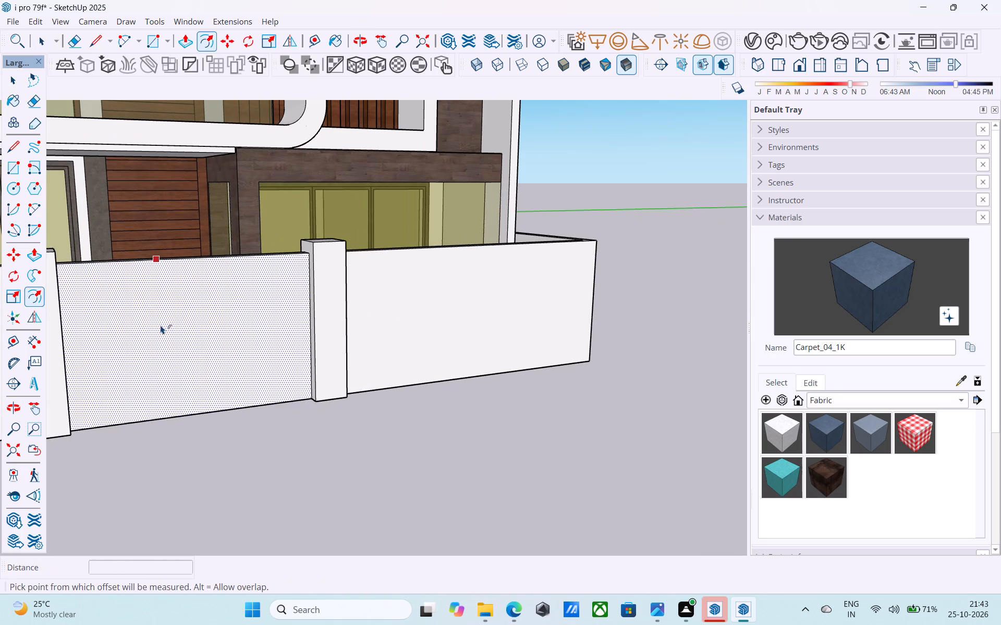
pyautogui.write('6"')
pyautogui.press('Return')
# Draw a vertical line between the midpoints of the inner rectangle to divide it into two gate leaves.
pyautogui.press('space')
pyautogui.write('l')
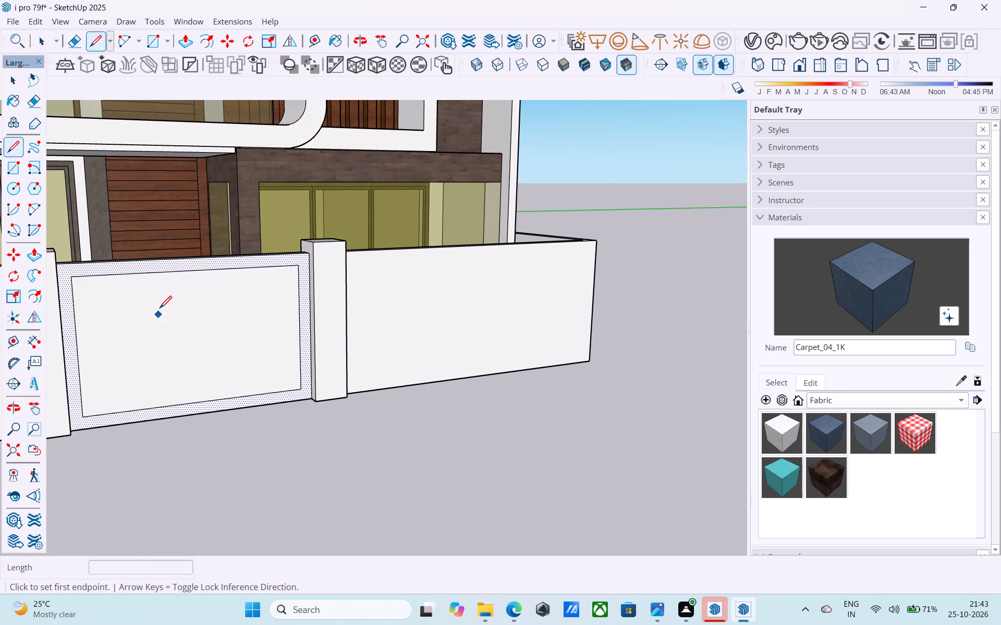
pyautogui.click(197, 271)
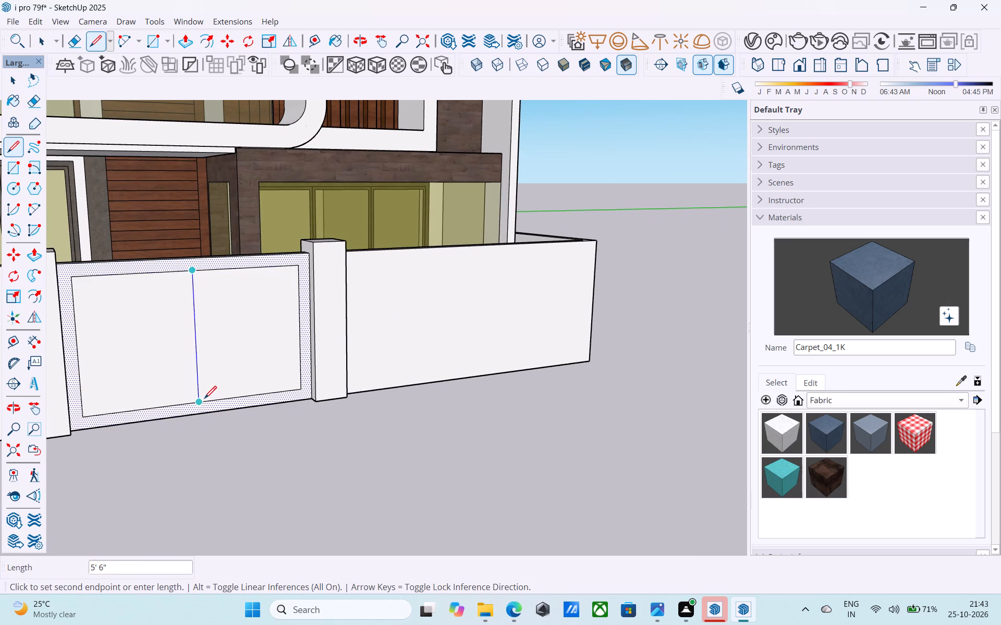
pyautogui.click(203, 399)
pyautogui.press('space')
pyautogui.click(196, 337)
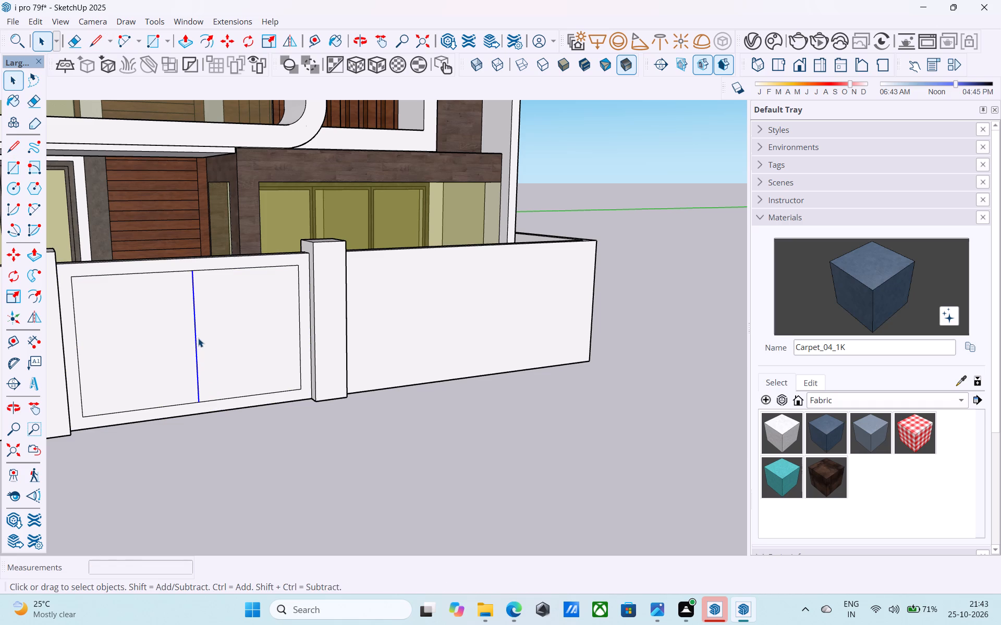
# Offset the left gate leaf's outline inward, trying 1' and 6" before settling on 3".
pyautogui.click(190, 336)
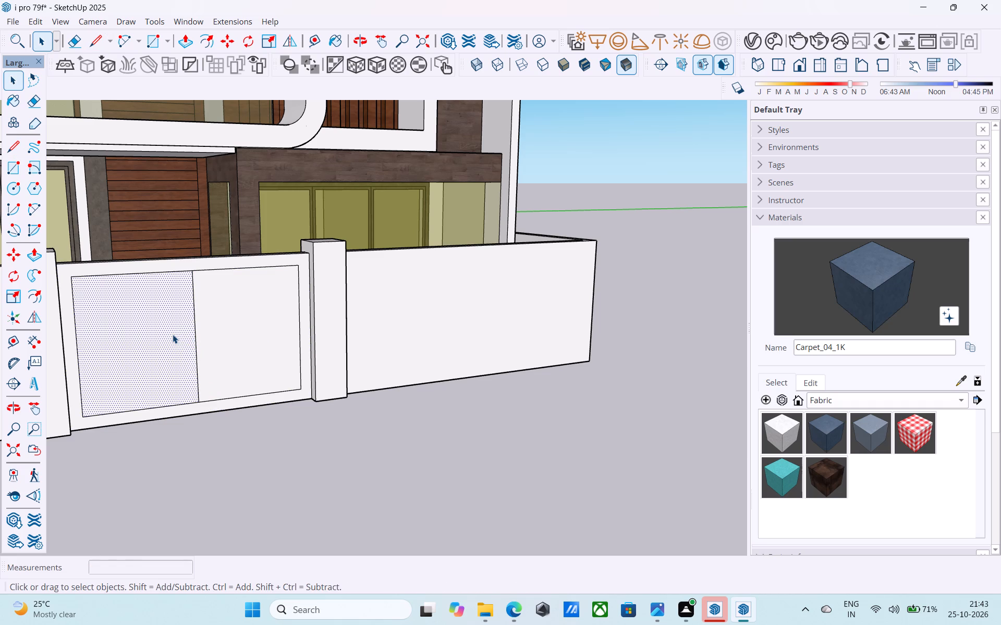
pyautogui.press('f')
pyautogui.click(170, 334)
pyautogui.write("1'")
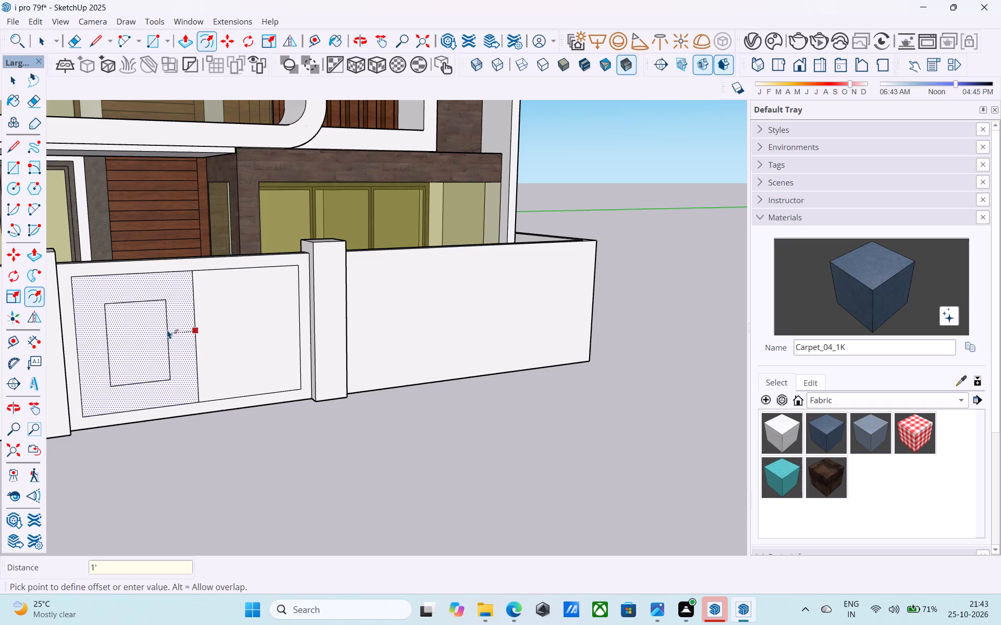
pyautogui.press('Return')
pyautogui.write('6"')
pyautogui.press('Return')
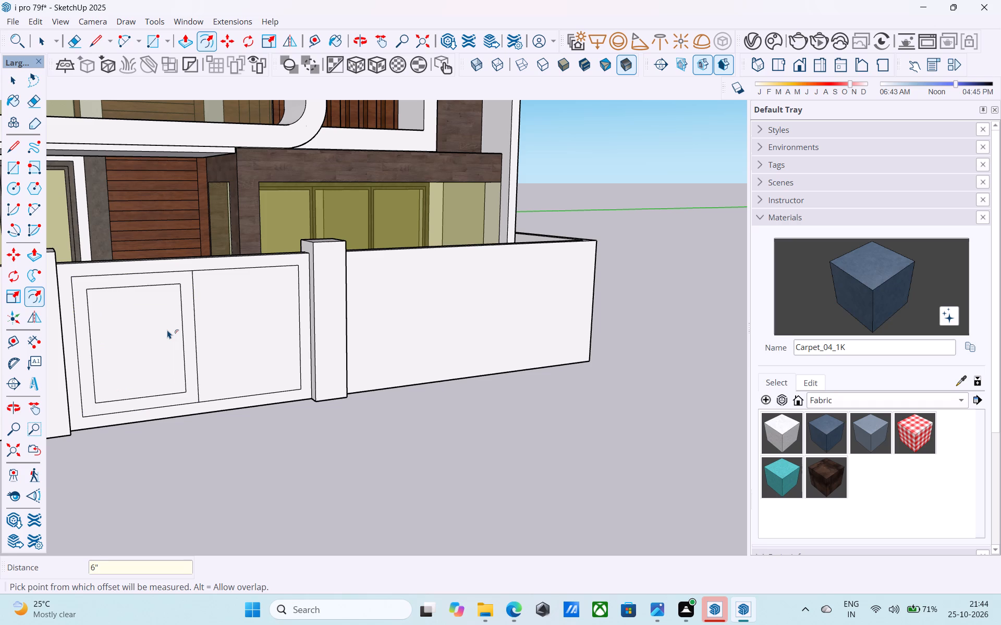
pyautogui.press('3')
pyautogui.hotkey('shift', '"')
pyautogui.press('Return')
pyautogui.press('space')
# Offset the right gate leaf's outline inward by 3".
pyautogui.click(231, 341)
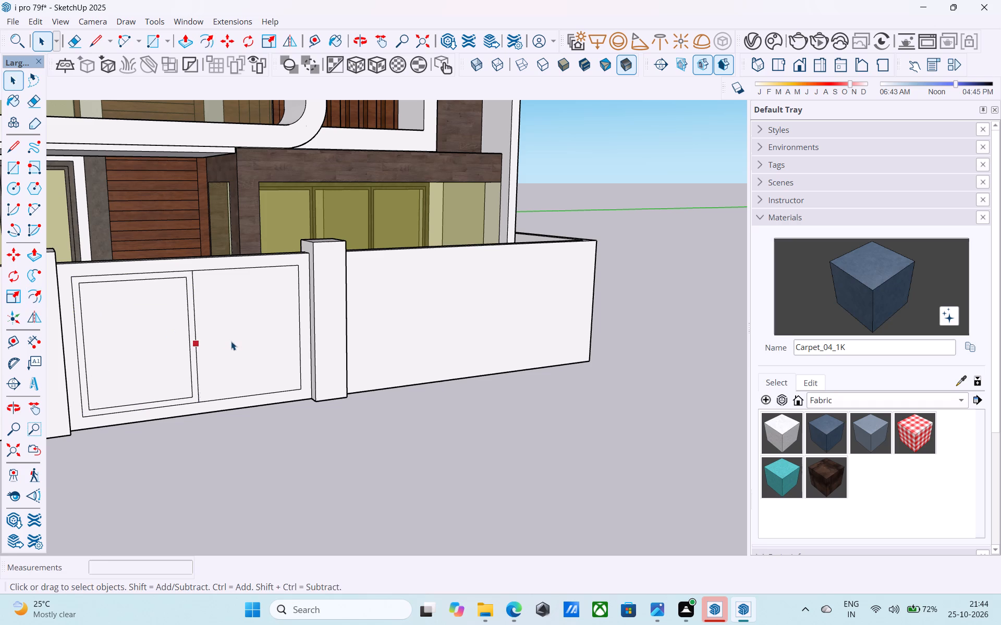
pyautogui.press('f')
pyautogui.click(231, 341)
pyautogui.write('3"')
pyautogui.press('Return')
pyautogui.press('space')
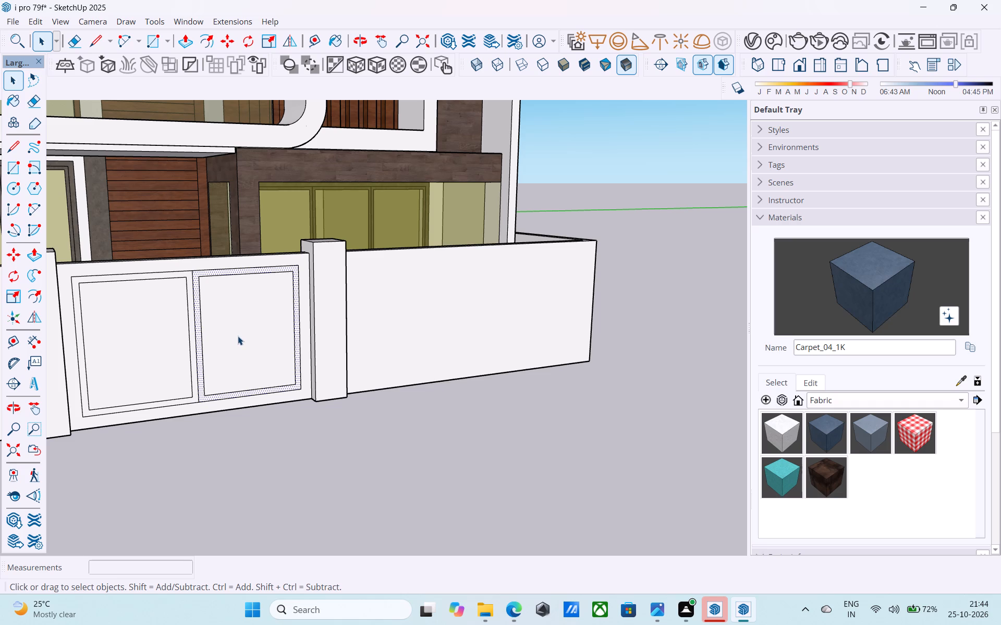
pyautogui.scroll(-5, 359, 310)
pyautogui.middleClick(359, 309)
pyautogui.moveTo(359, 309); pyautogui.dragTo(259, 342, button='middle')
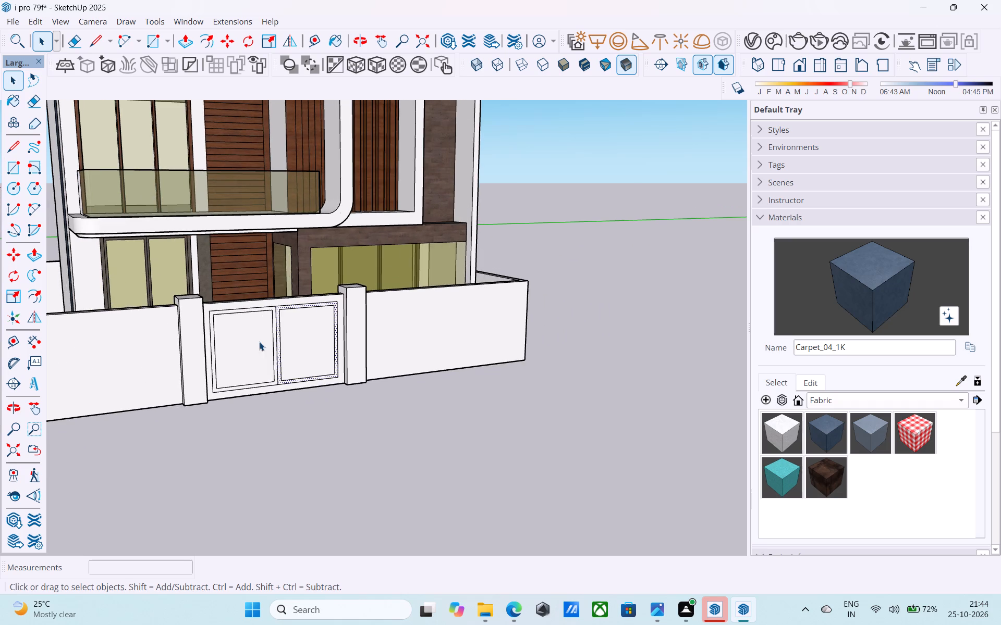
# Copy the top edge of the left leaf's inner rectangle down to its bottom corner, divided into 20 equal spacings.
pyautogui.moveTo(259, 342); pyautogui.dragTo(200, 348, button='middle')
pyautogui.scroll(-4, 295, 321)
pyautogui.moveTo(268, 329); pyautogui.dragTo(56, 340, button='middle')
pyautogui.scroll(4, 301, 292)
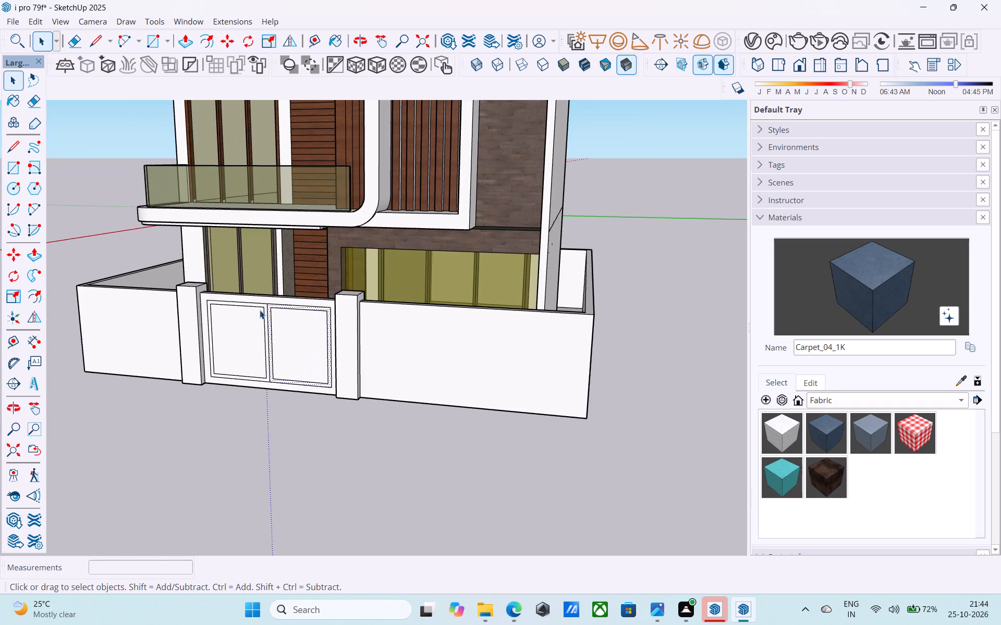
pyautogui.scroll(13, 260, 310)
pyautogui.click(268, 298)
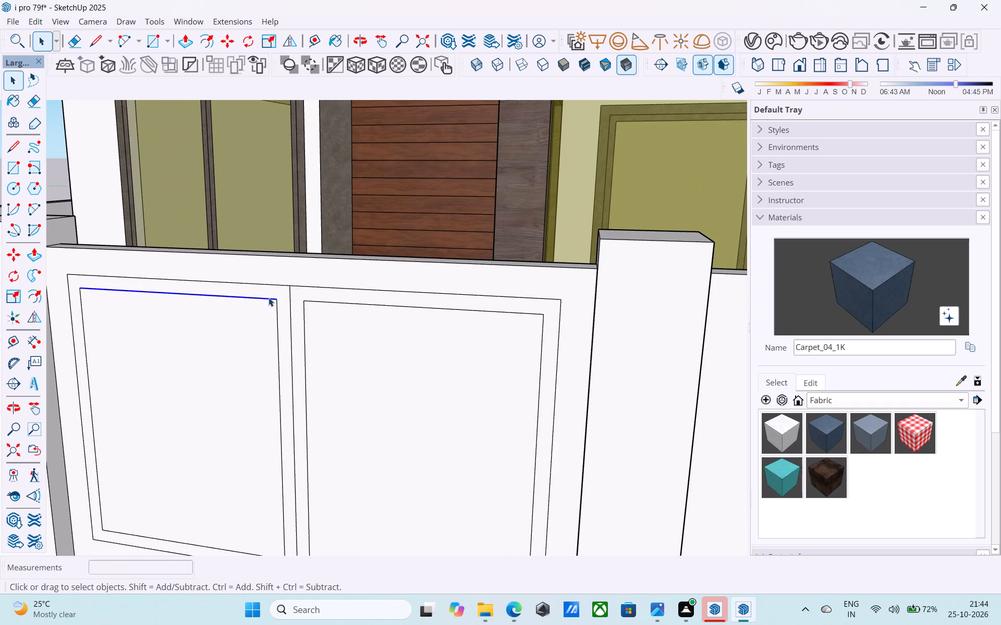
pyautogui.press('m')
pyautogui.click(272, 301)
pyautogui.scroll(-5, 272, 303)
pyautogui.moveTo(270, 345); pyautogui.dragTo(286, 290, button='middle')
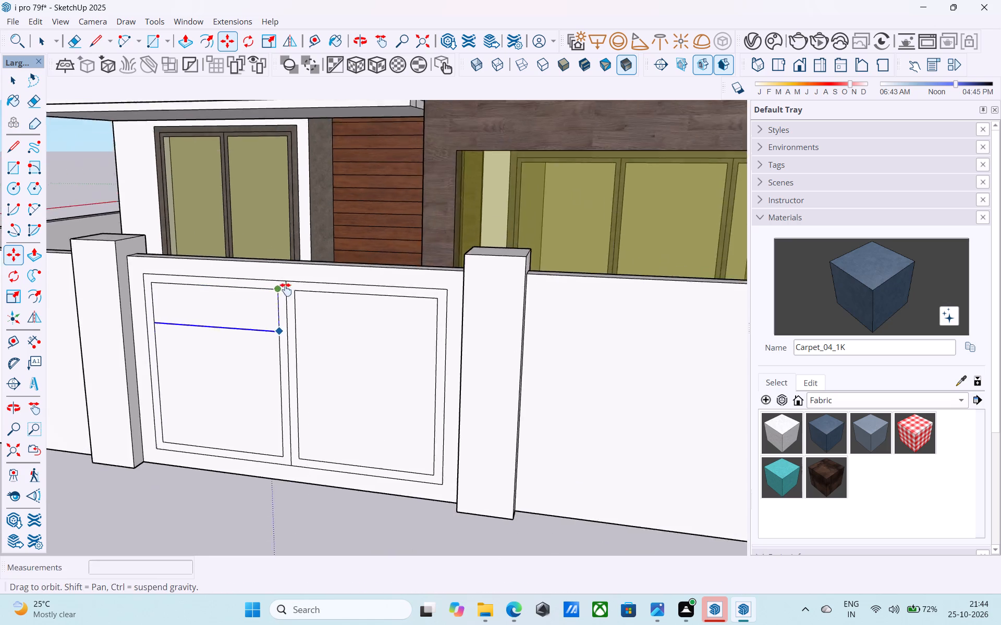
pyautogui.moveTo(286, 290); pyautogui.dragTo(303, 220, button='middle')
pyautogui.scroll(5, 308, 324)
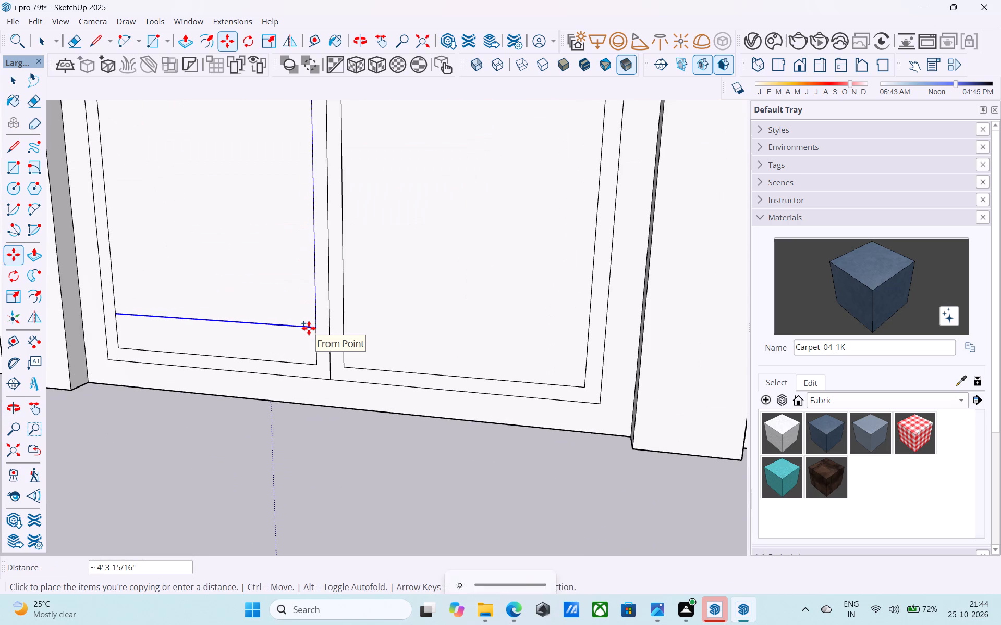
pyautogui.scroll(4, 315, 332)
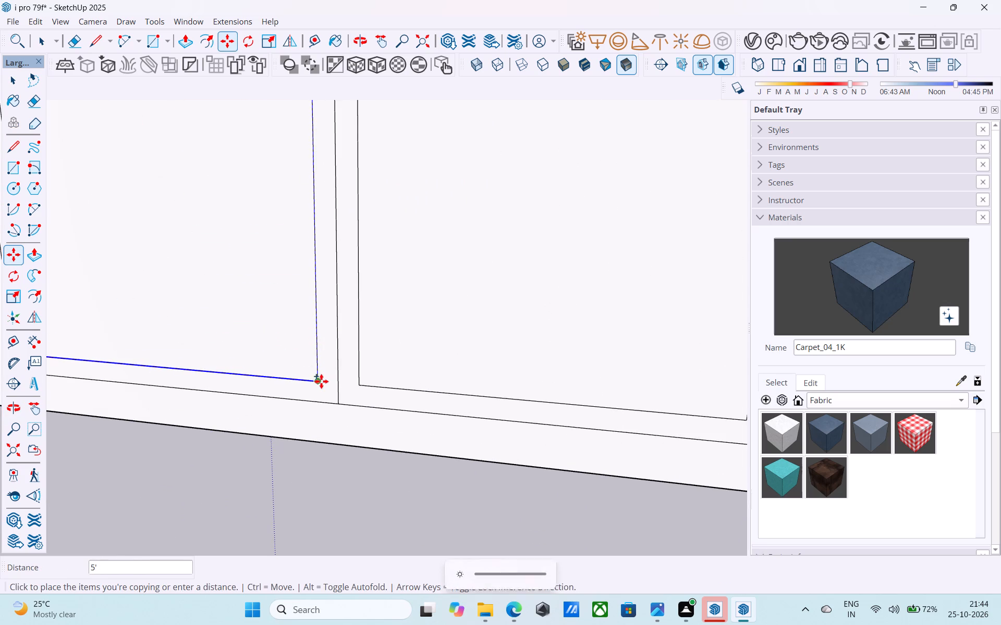
pyautogui.click(321, 381)
pyautogui.press('/')
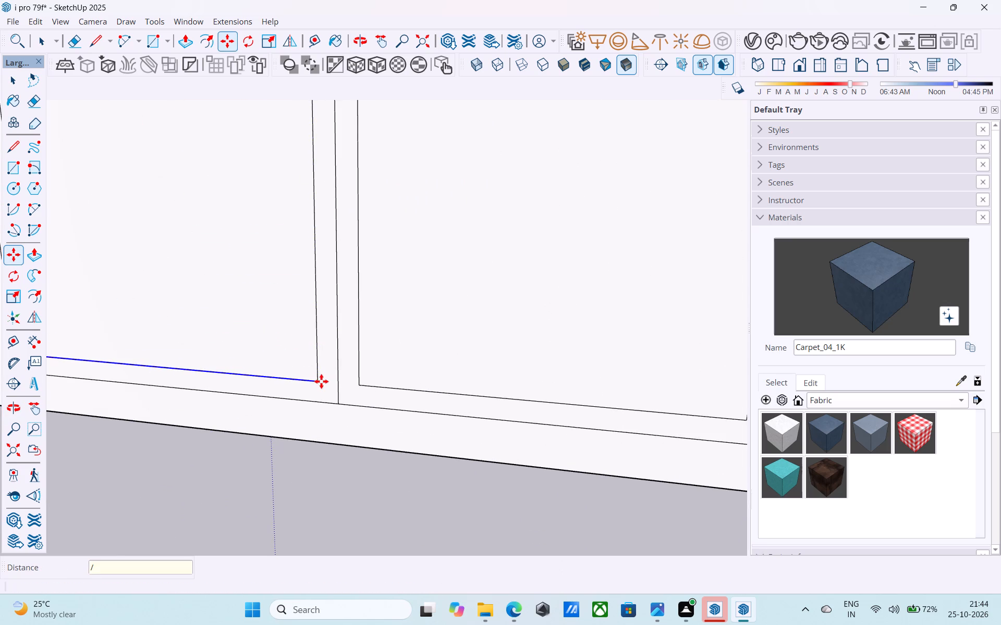
pyautogui.write('20')
pyautogui.press('Return')
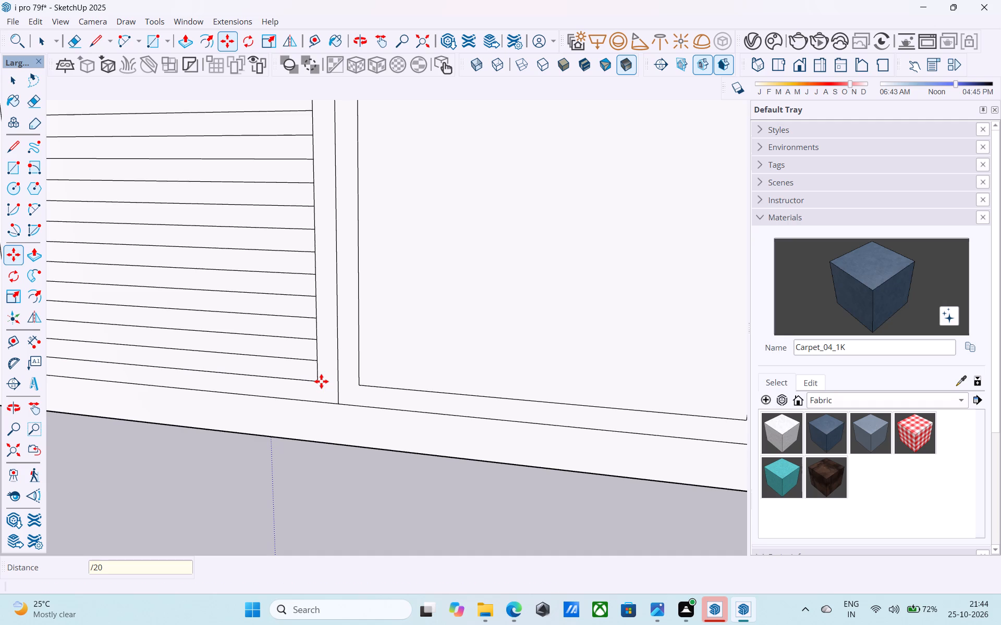
# Copy the top edge of the right leaf's inner rectangle down to its bottom corner, divided into 20 equal spacings.
pyautogui.scroll(-8, 319, 364)
pyautogui.scroll(-4, 336, 314)
pyautogui.keyDown('shift'); pyautogui.moveTo(341, 320); pyautogui.dragTo(339, 407, button='middle'); pyautogui.keyUp('shift')
pyautogui.middleClick(339, 407)
pyautogui.moveTo(339, 408); pyautogui.dragTo(348, 445, button='middle')
pyautogui.moveTo(360, 317); pyautogui.dragTo(322, 443, button='middle')
pyautogui.press('space')
pyautogui.scroll(4, 372, 277)
pyautogui.click(361, 241)
pyautogui.press('m')
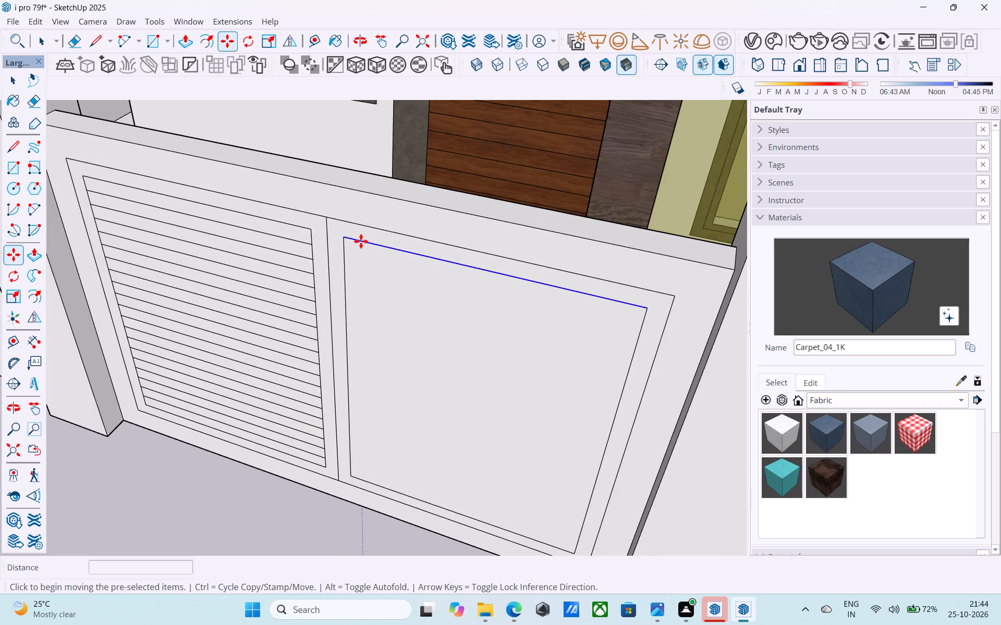
pyautogui.click(346, 240)
pyautogui.scroll(1, 350, 308)
pyautogui.scroll(-5, 351, 318)
pyautogui.keyDown('shift'); pyautogui.middleClick(349, 348); pyautogui.keyUp('shift')
pyautogui.keyDown('shift'); pyautogui.moveTo(348, 349); pyautogui.dragTo(354, 224, button='middle'); pyautogui.keyUp('shift')
pyautogui.middleClick(357, 214)
pyautogui.scroll(3, 406, 372)
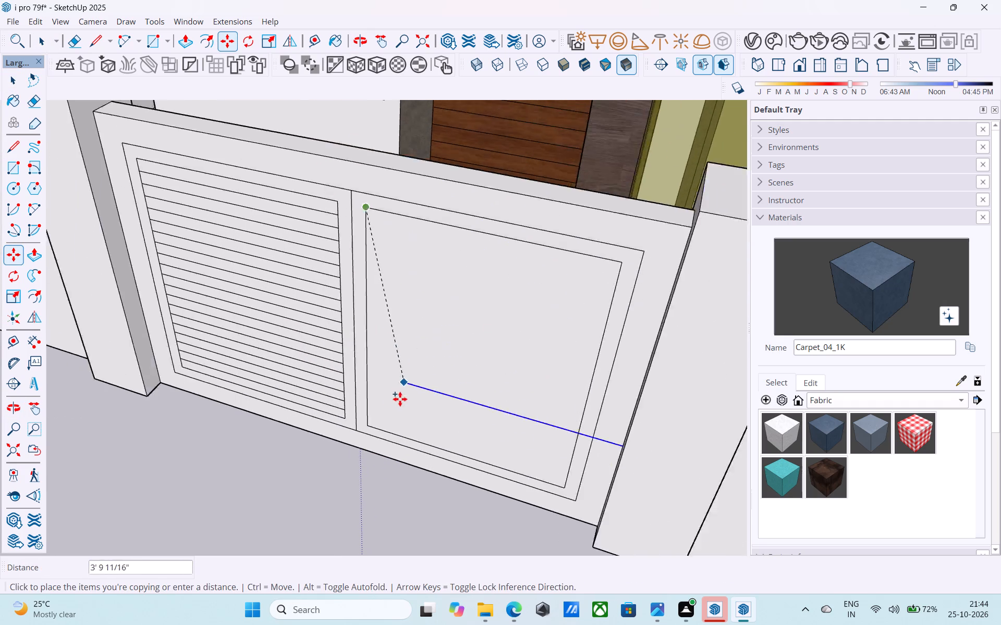
pyautogui.scroll(5, 400, 399)
pyautogui.click(360, 440)
pyautogui.write('/20')
pyautogui.press('Return')
pyautogui.press('space')
# Paint the gate's outer frame and both leaf frames with the solid colour M07_Charcoal_Gleam.
pyautogui.scroll(-6, 360, 441)
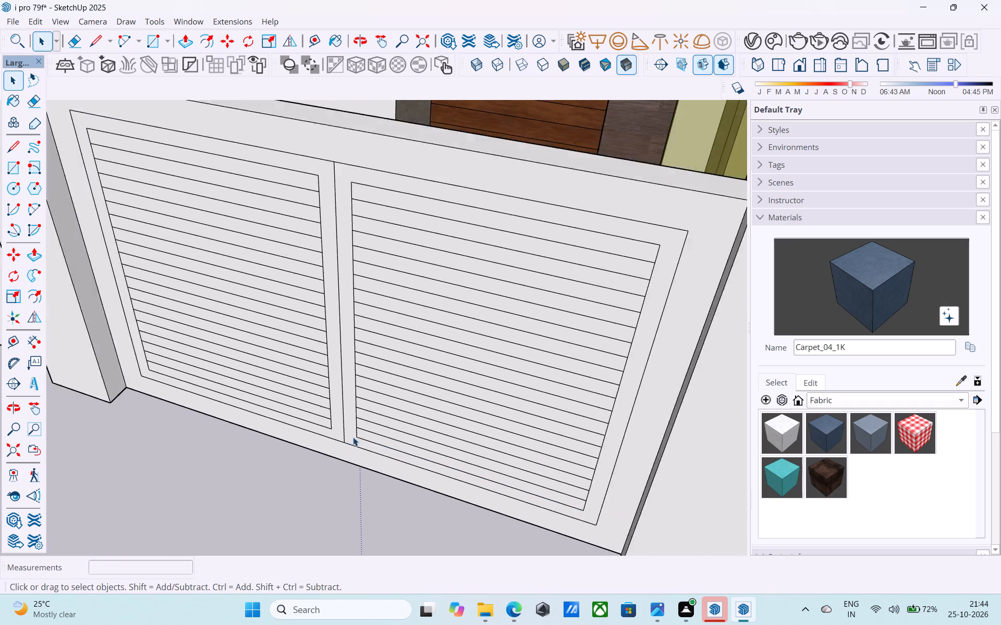
pyautogui.scroll(-7, 353, 437)
pyautogui.moveTo(322, 432); pyautogui.dragTo(442, 336, button='middle')
pyautogui.middleClick(450, 331)
pyautogui.moveTo(453, 329); pyautogui.dragTo(412, 302, button='middle')
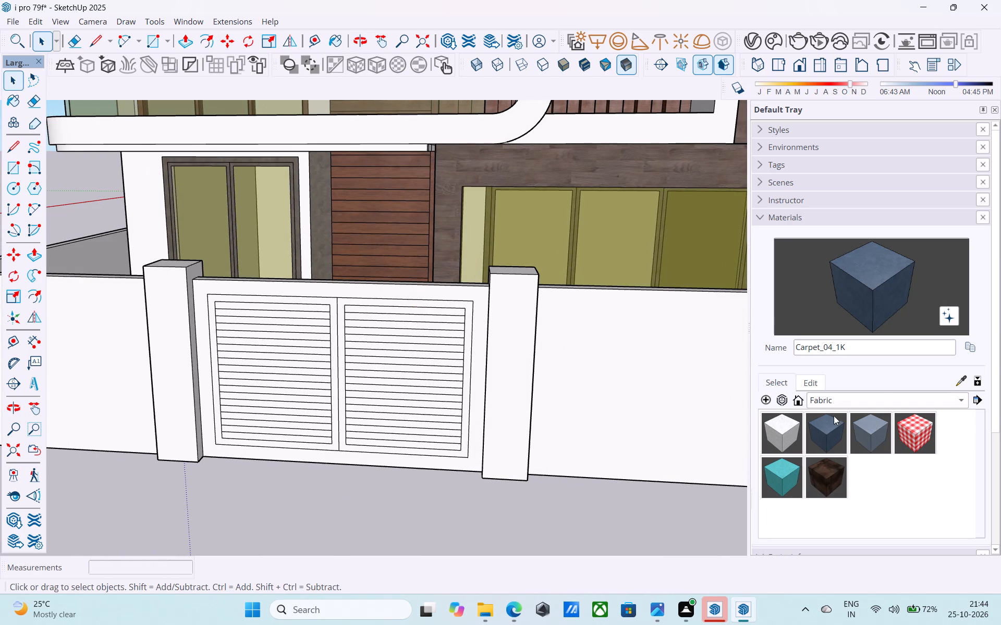
pyautogui.click(841, 403)
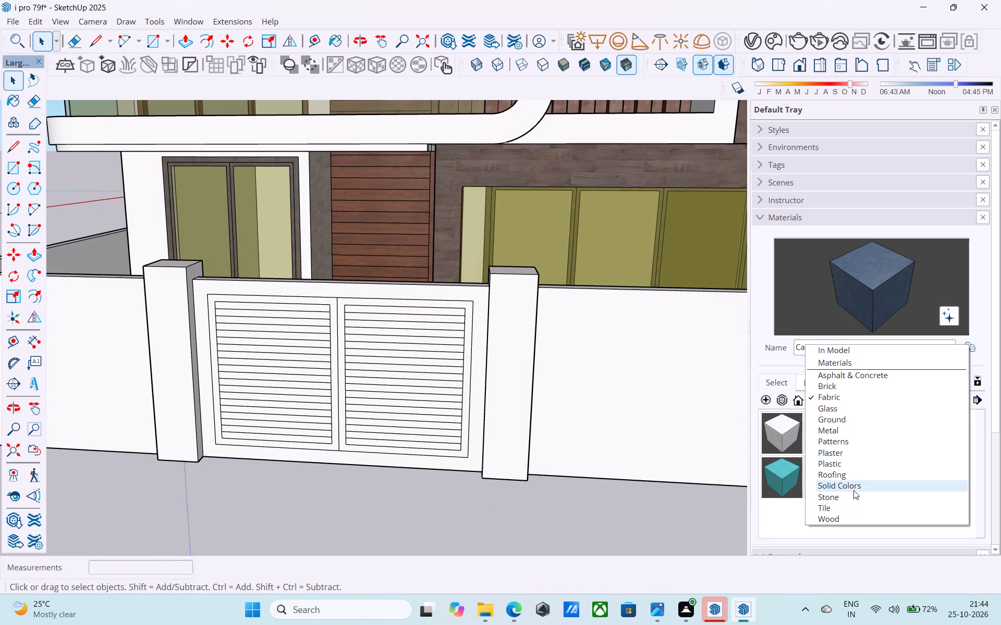
pyautogui.click(853, 482)
pyautogui.scroll(-4, 954, 446)
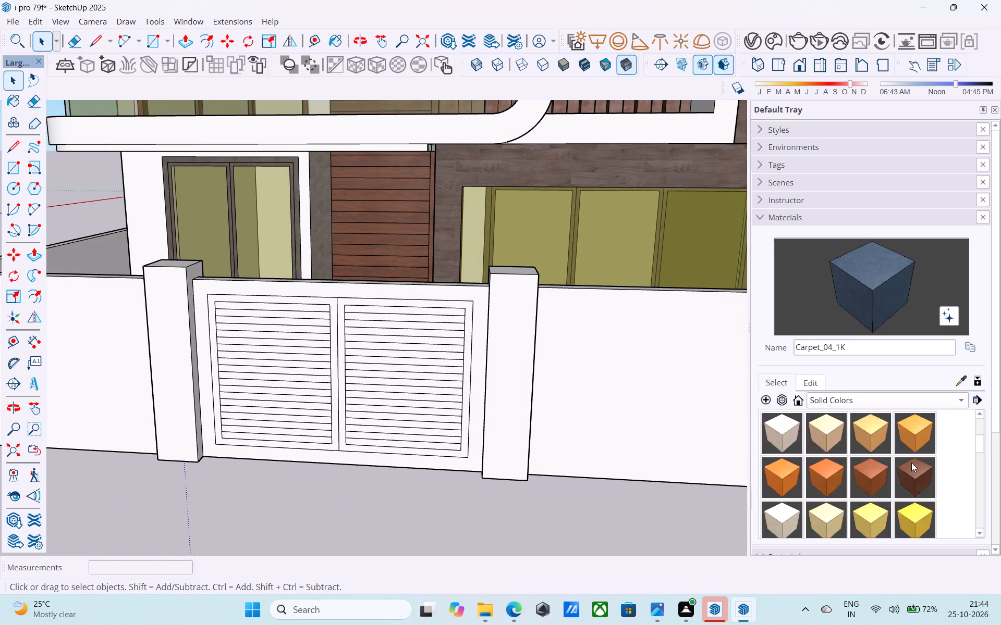
pyautogui.scroll(-6, 911, 463)
pyautogui.scroll(-20, 860, 477)
pyautogui.scroll(-1, 860, 477)
pyautogui.scroll(2, 780, 290)
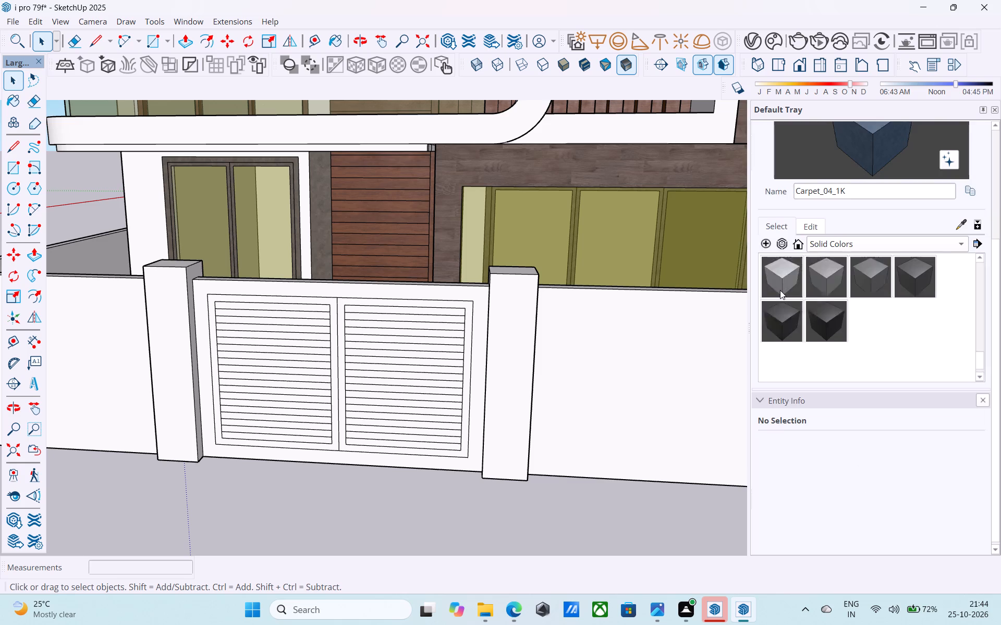
pyautogui.scroll(1, 780, 290)
pyautogui.scroll(-1, 889, 330)
pyautogui.click(910, 318)
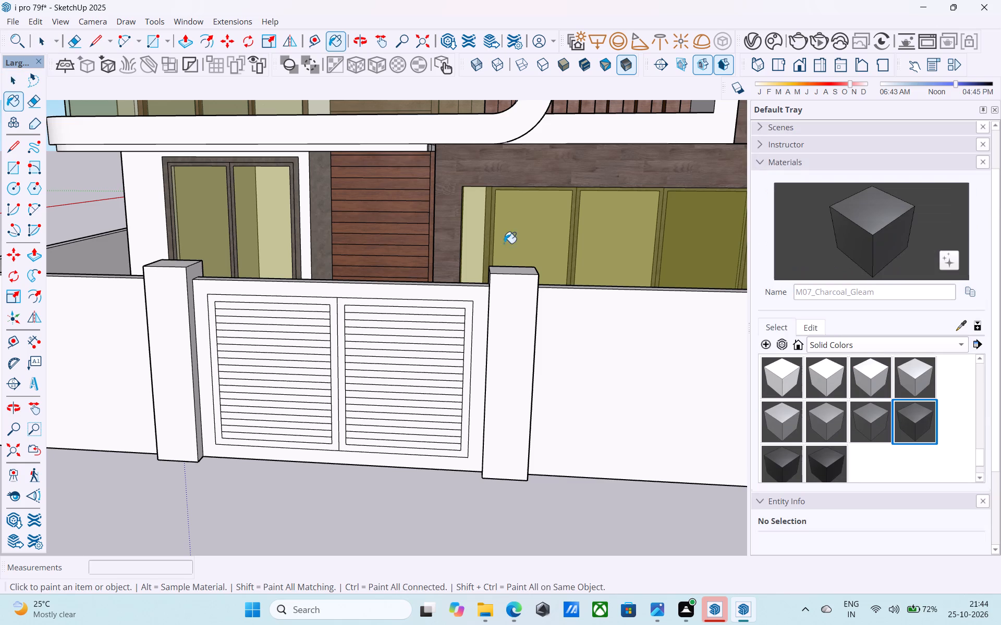
pyautogui.scroll(4, 397, 293)
pyautogui.click(397, 293)
pyautogui.click(316, 315)
pyautogui.scroll(5, 309, 319)
pyautogui.click(297, 314)
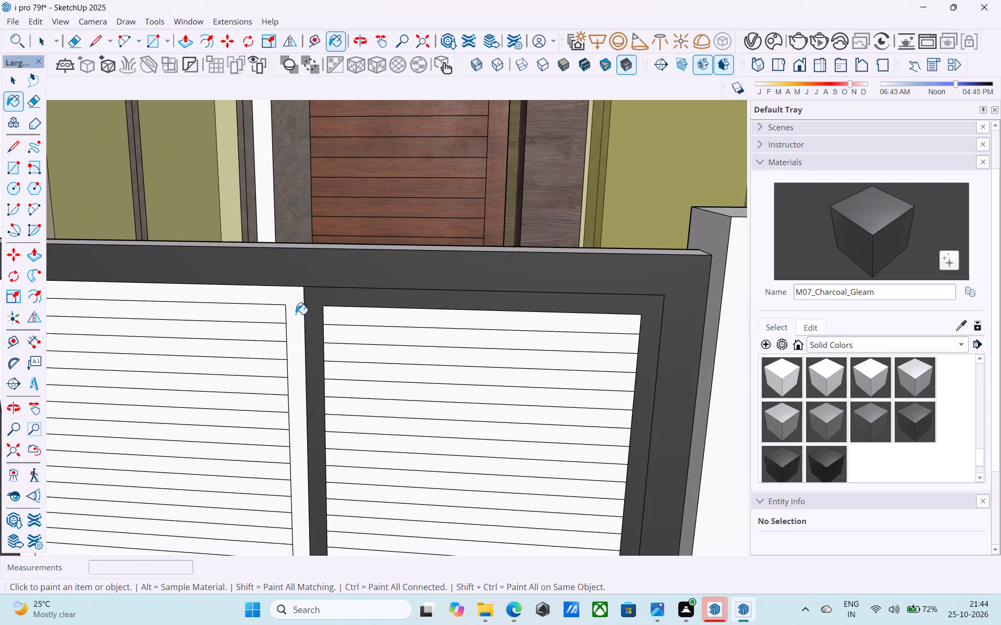
# Paint every horizontal slat of the left gate leaf with M07_Charcoal_Gleam.
pyautogui.scroll(-11, 351, 300)
pyautogui.scroll(9, 339, 320)
pyautogui.middleClick(339, 320)
pyautogui.middleClick(339, 320)
pyautogui.click(322, 312)
pyautogui.click(325, 320)
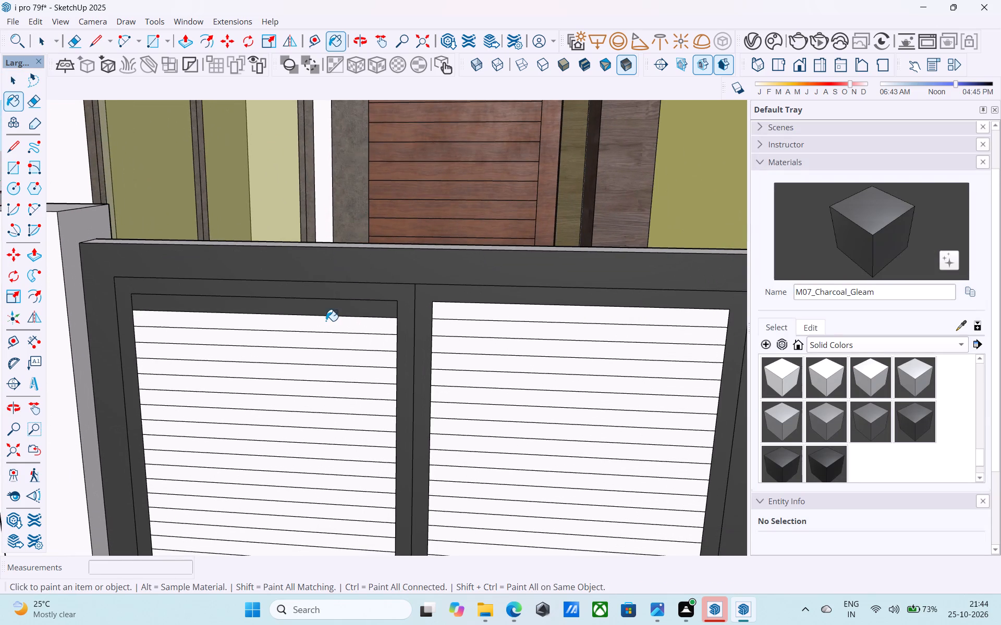
pyautogui.click(331, 339)
pyautogui.click(332, 362)
pyautogui.scroll(-7, 316, 284)
pyautogui.scroll(4, 326, 351)
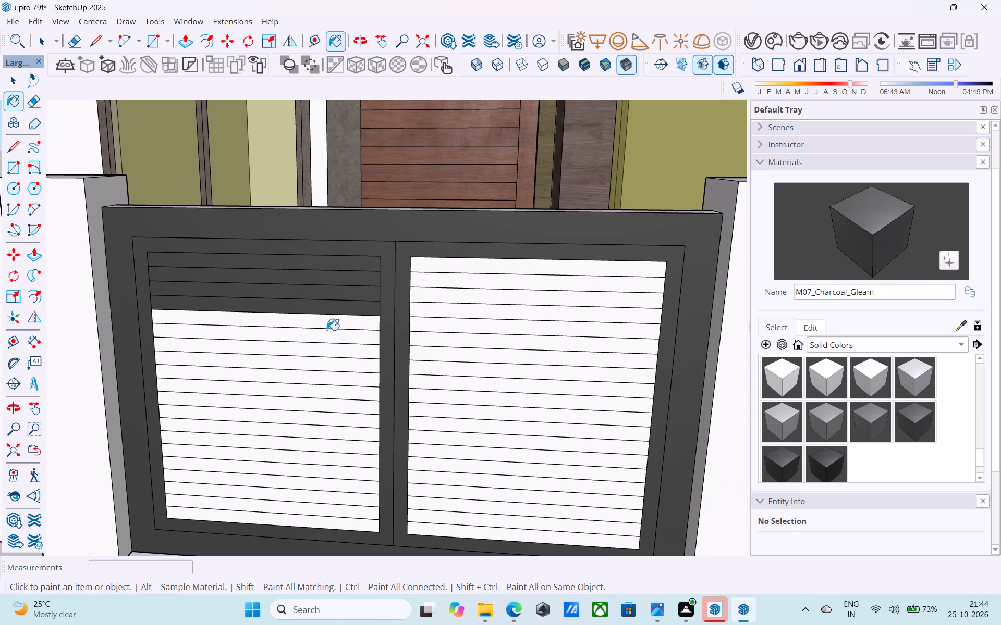
pyautogui.click(327, 323)
pyautogui.click(325, 340)
pyautogui.click(327, 349)
pyautogui.click(329, 369)
pyautogui.click(330, 382)
pyautogui.click(329, 392)
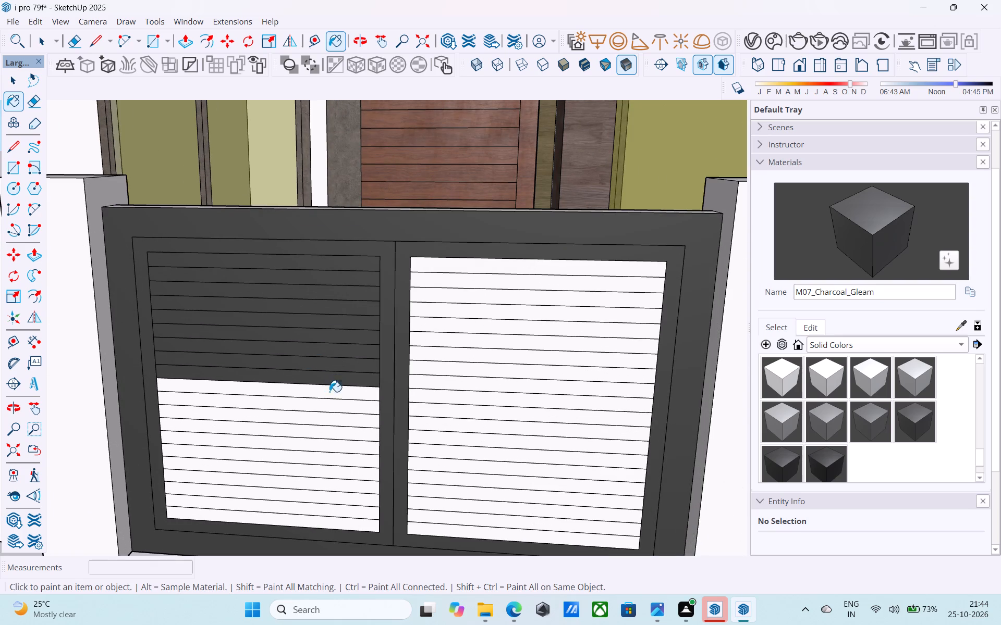
pyautogui.click(332, 402)
pyautogui.click(333, 417)
pyautogui.click(333, 424)
pyautogui.click(335, 429)
pyautogui.click(337, 440)
pyautogui.click(338, 445)
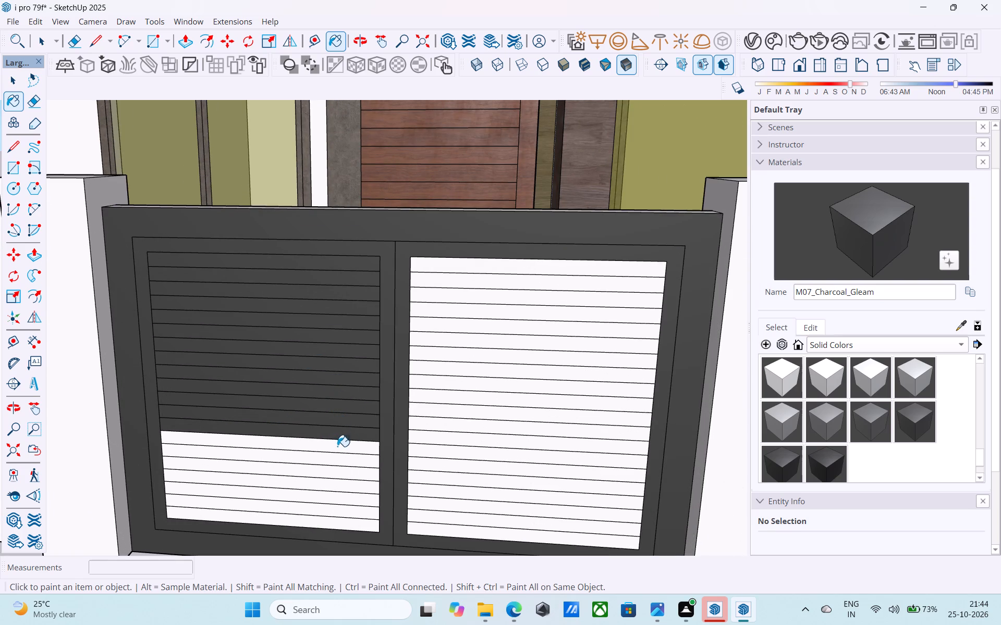
pyautogui.click(338, 455)
pyautogui.click(340, 471)
pyautogui.moveTo(339, 488); pyautogui.dragTo(339, 493)
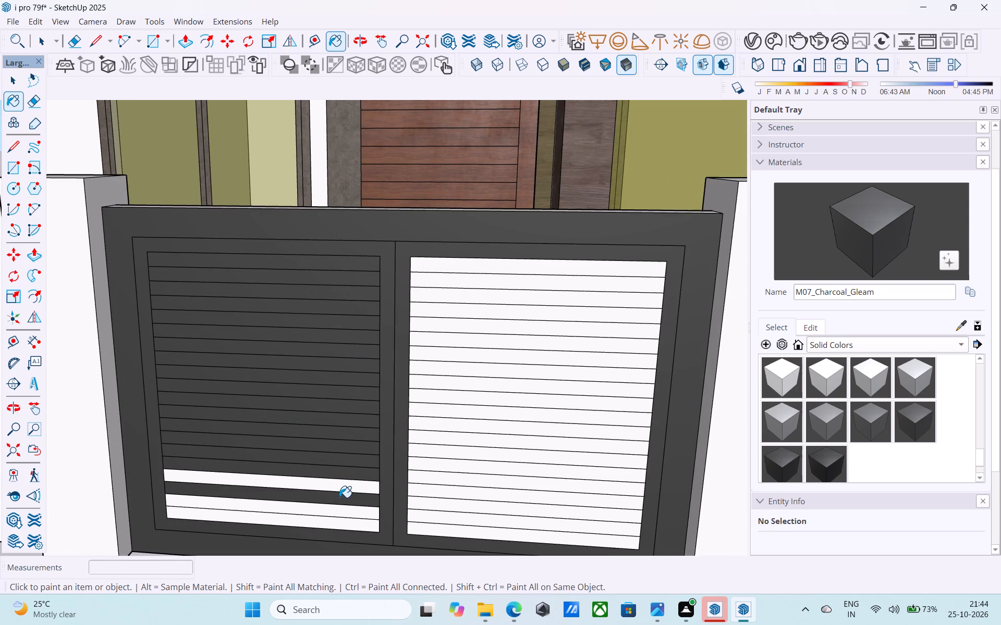
pyautogui.click(339, 500)
pyautogui.click(338, 488)
pyautogui.click(336, 508)
pyautogui.click(334, 522)
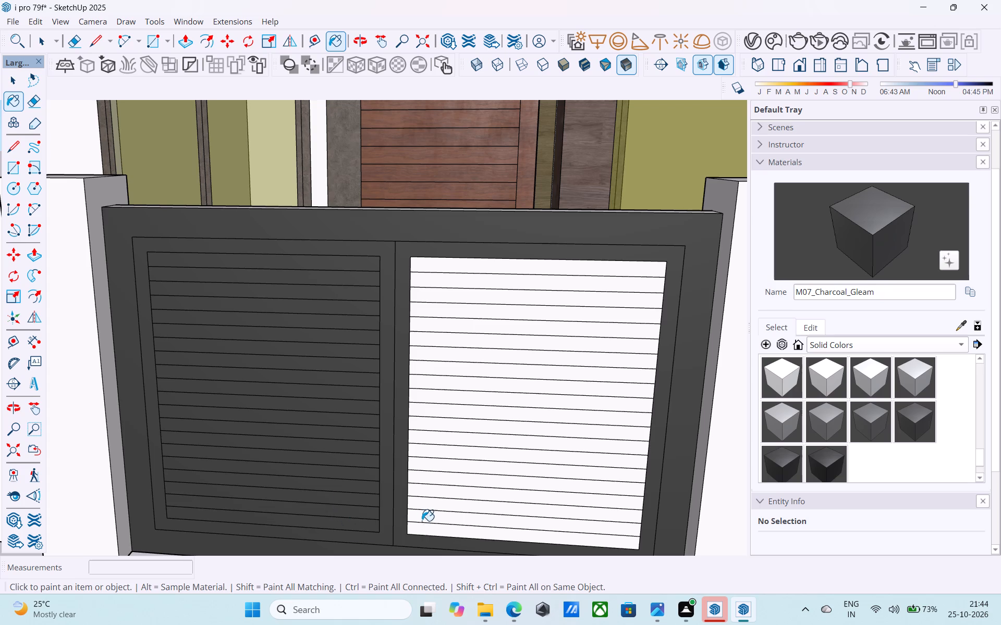
# Paint every horizontal slat of the right gate leaf with M07_Charcoal_Gleam.
pyautogui.click(424, 528)
pyautogui.click(425, 516)
pyautogui.click(420, 506)
pyautogui.click(418, 501)
pyautogui.click(414, 493)
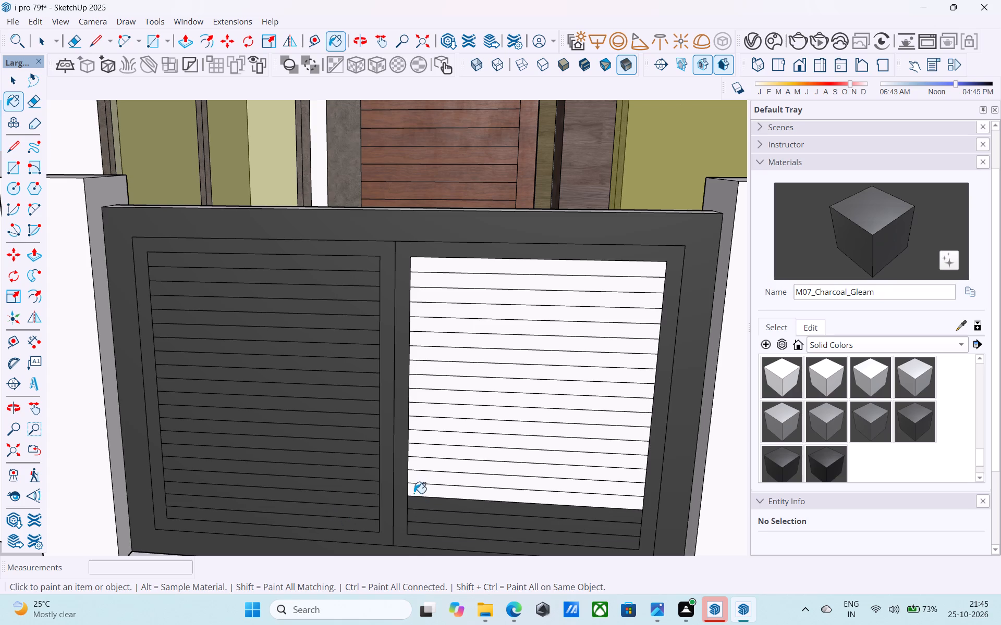
pyautogui.click(418, 480)
pyautogui.click(421, 466)
pyautogui.click(428, 446)
pyautogui.click(428, 439)
pyautogui.click(431, 428)
pyautogui.click(435, 409)
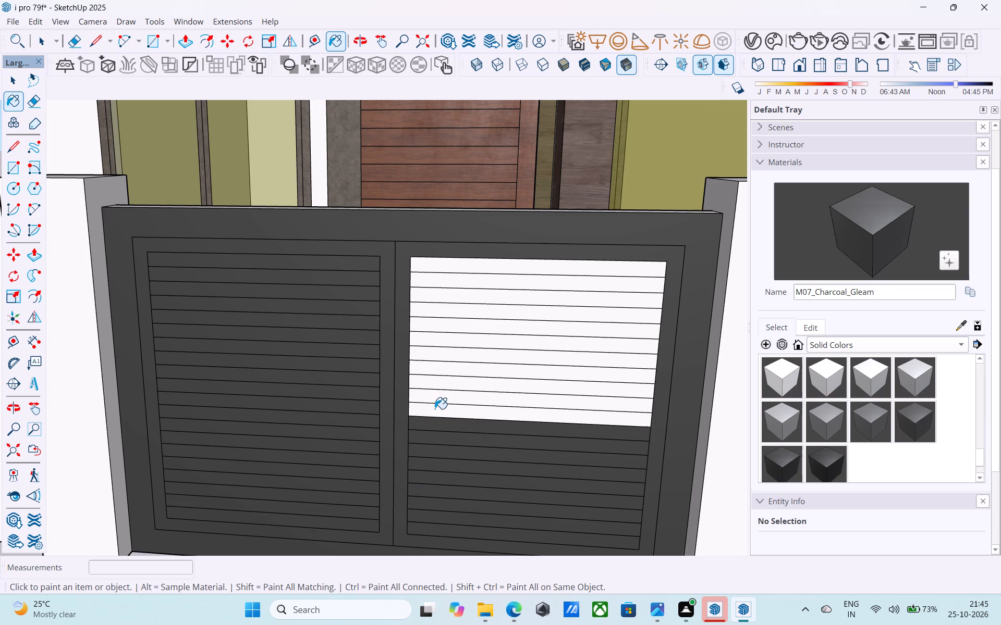
pyautogui.click(437, 398)
pyautogui.click(439, 393)
pyautogui.click(441, 389)
pyautogui.click(445, 375)
pyautogui.click(438, 382)
pyautogui.click(448, 351)
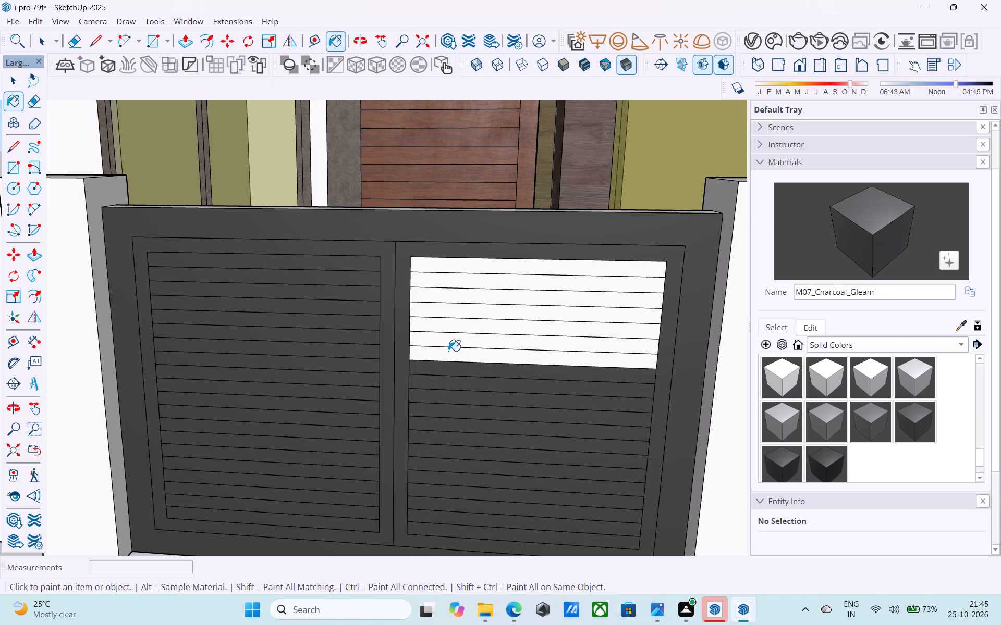
pyautogui.click(448, 341)
pyautogui.click(448, 329)
pyautogui.click(449, 313)
pyautogui.click(454, 301)
pyautogui.click(458, 286)
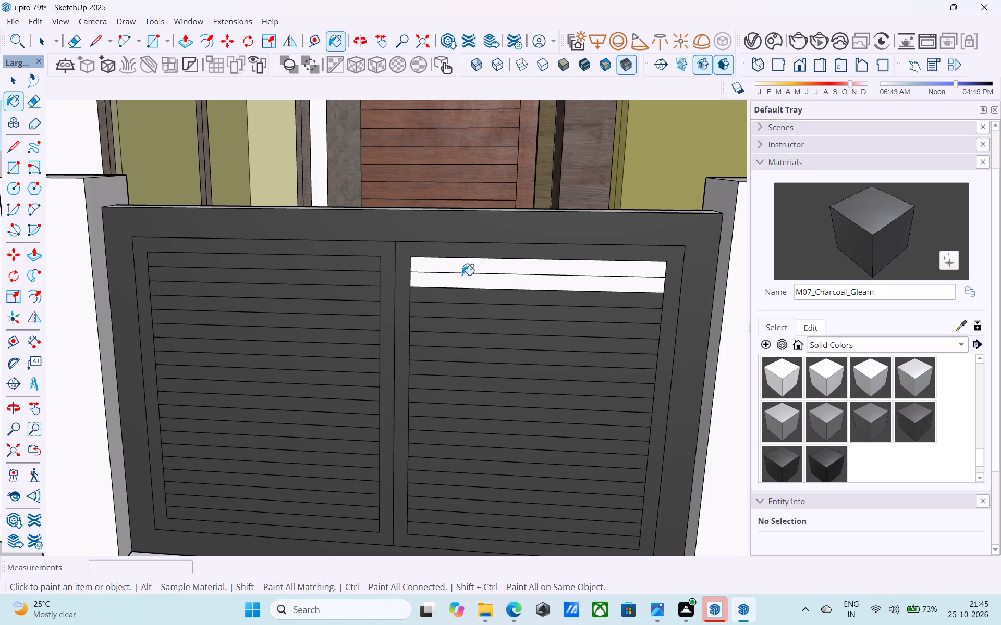
pyautogui.click(463, 269)
pyautogui.scroll(-12, 449, 264)
pyautogui.press('space')
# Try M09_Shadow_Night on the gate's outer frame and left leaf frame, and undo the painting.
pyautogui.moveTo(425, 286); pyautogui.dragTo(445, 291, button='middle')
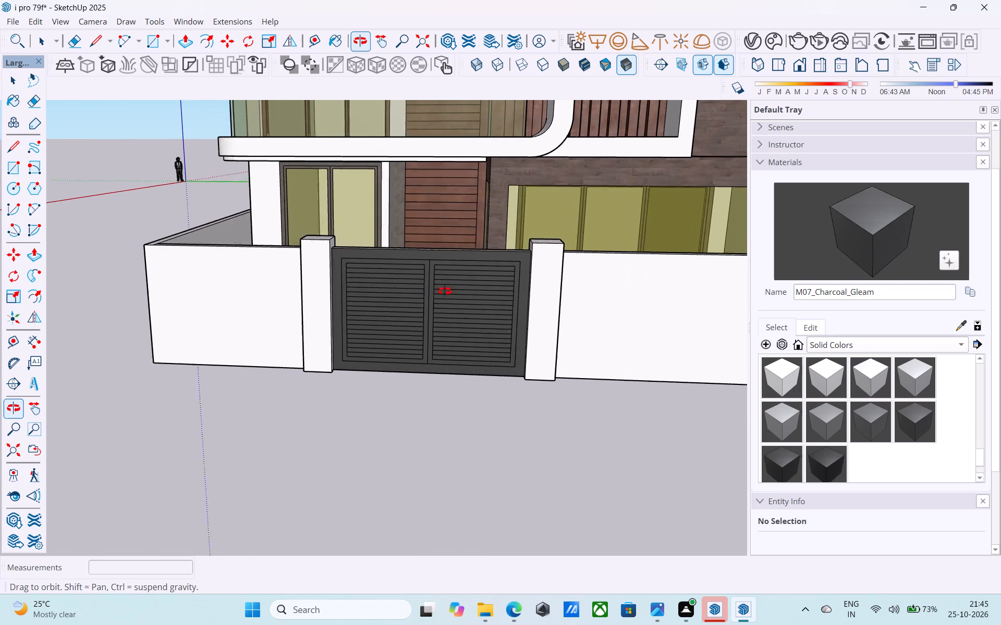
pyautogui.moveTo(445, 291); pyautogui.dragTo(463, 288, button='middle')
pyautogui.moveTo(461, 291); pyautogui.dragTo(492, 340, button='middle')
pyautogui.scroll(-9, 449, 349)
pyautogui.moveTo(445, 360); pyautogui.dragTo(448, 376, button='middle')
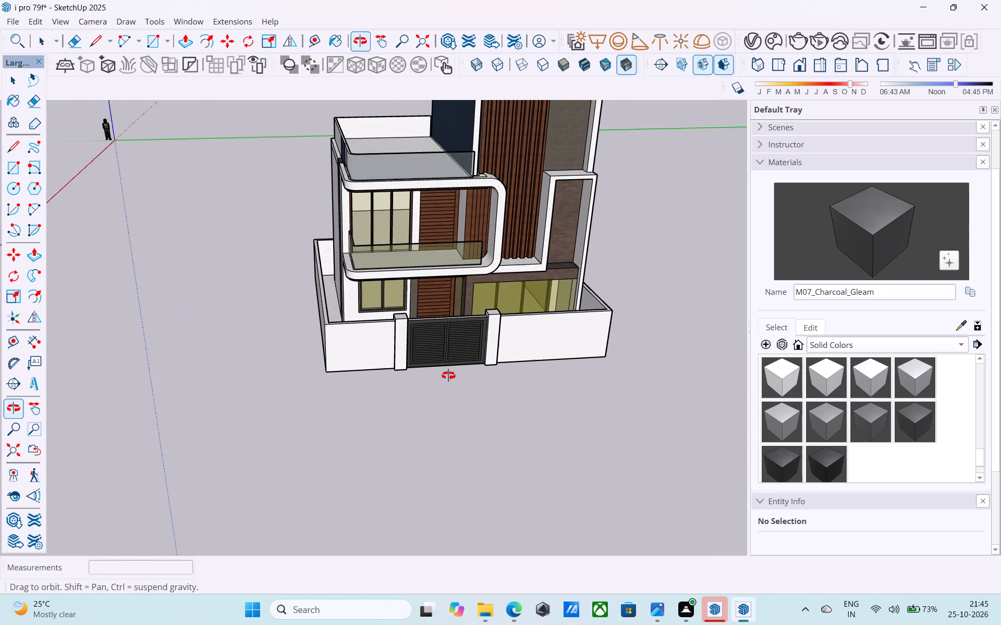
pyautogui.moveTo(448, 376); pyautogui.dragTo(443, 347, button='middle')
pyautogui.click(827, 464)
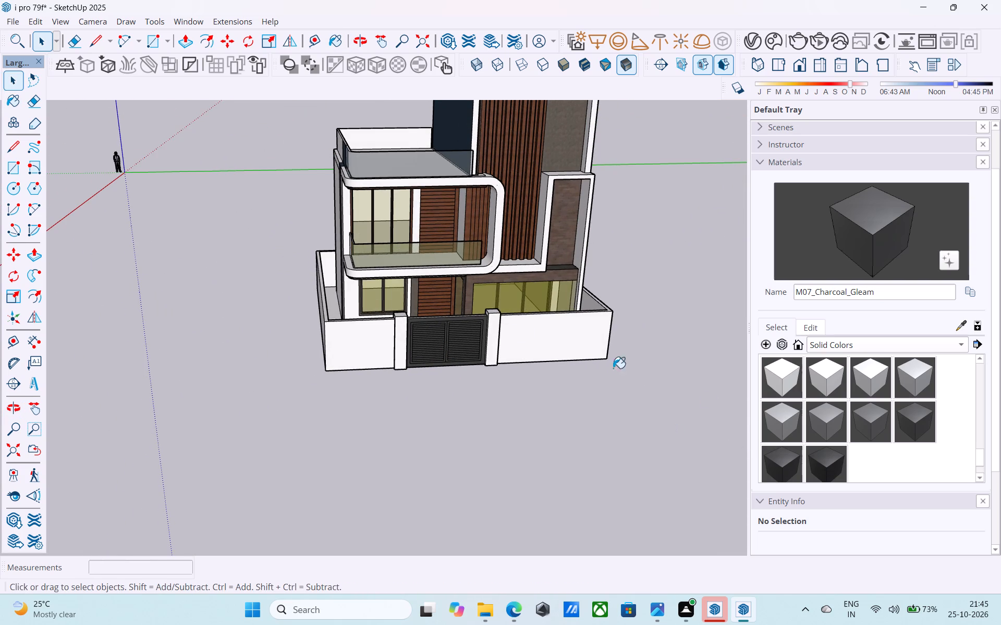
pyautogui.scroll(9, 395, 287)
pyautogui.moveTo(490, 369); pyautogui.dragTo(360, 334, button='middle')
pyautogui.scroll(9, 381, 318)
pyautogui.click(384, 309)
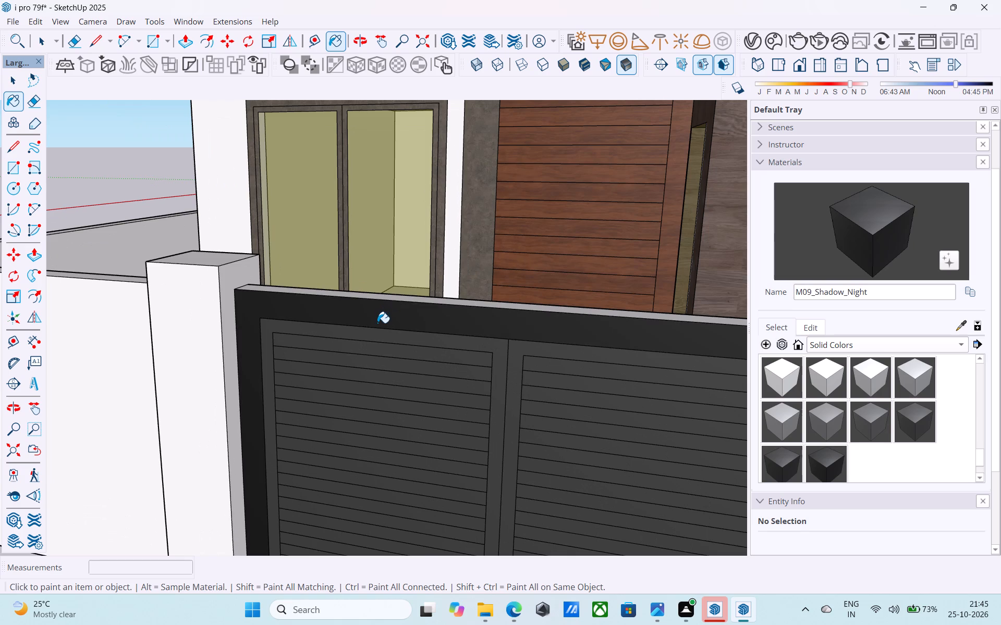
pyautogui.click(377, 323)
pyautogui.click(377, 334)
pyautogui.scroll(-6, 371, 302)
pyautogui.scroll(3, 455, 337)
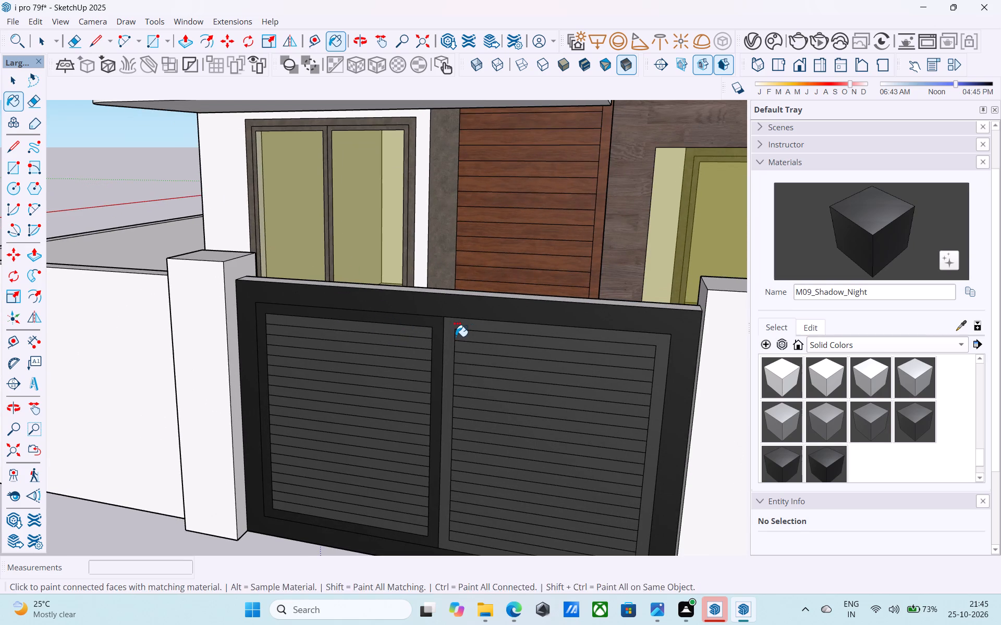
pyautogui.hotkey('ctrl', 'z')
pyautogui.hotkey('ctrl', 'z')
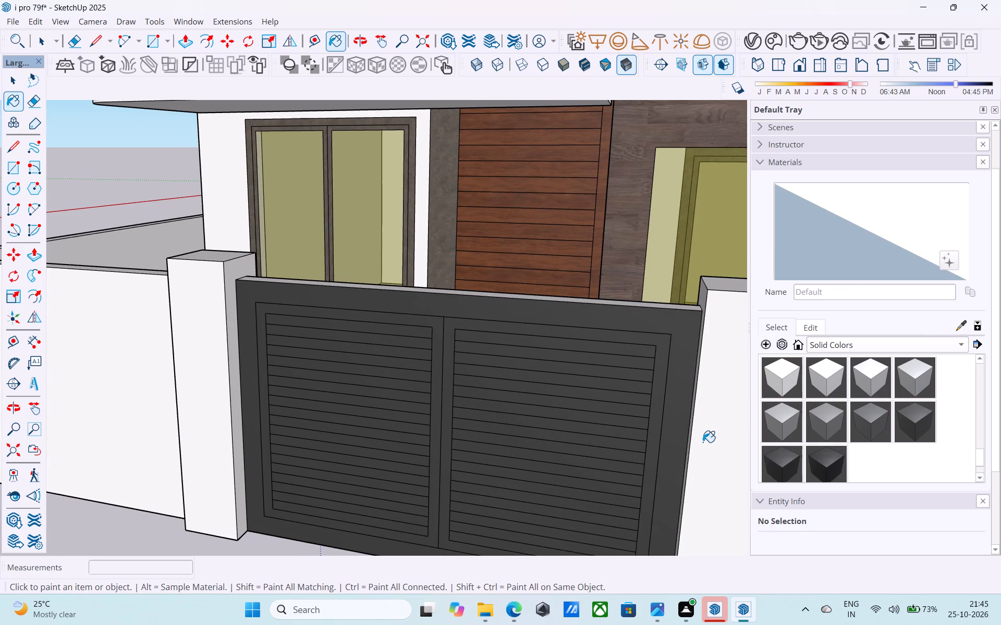
# Paint the frames of both gate leaves with the solid colour M06_Steel_Smoke.
pyautogui.click(876, 422)
pyautogui.scroll(5, 441, 348)
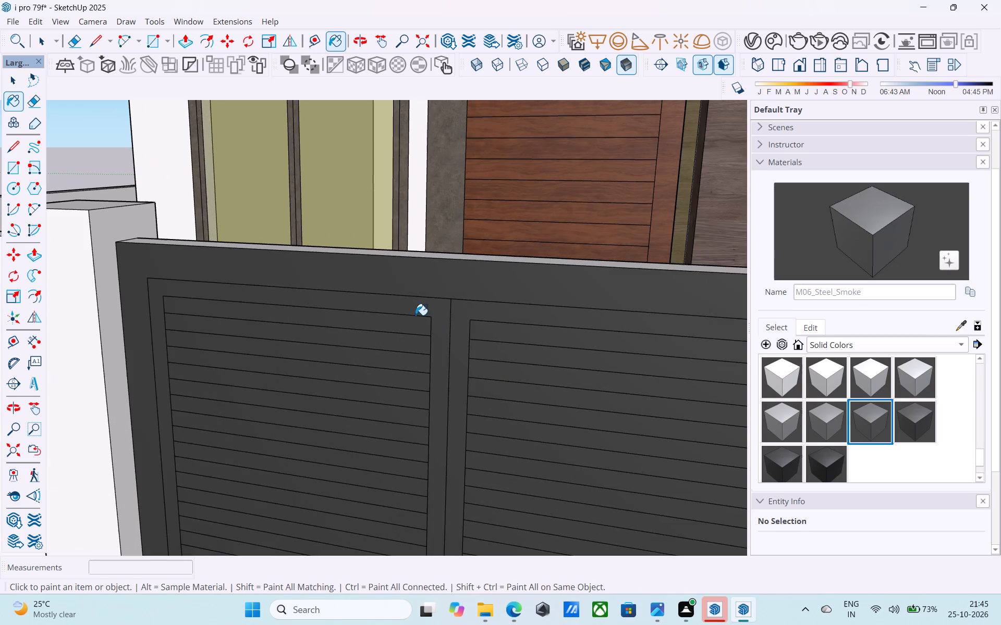
pyautogui.click(417, 310)
pyautogui.scroll(-5, 404, 316)
pyautogui.click(503, 320)
pyautogui.scroll(-6, 495, 323)
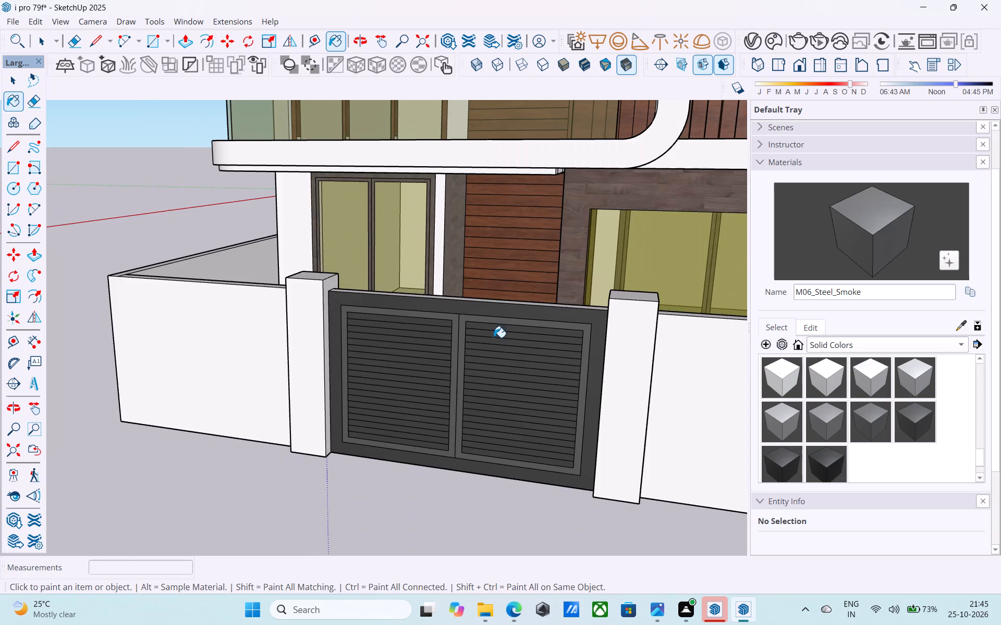
pyautogui.moveTo(494, 338); pyautogui.dragTo(444, 360, button='middle')
pyautogui.scroll(9, 440, 362)
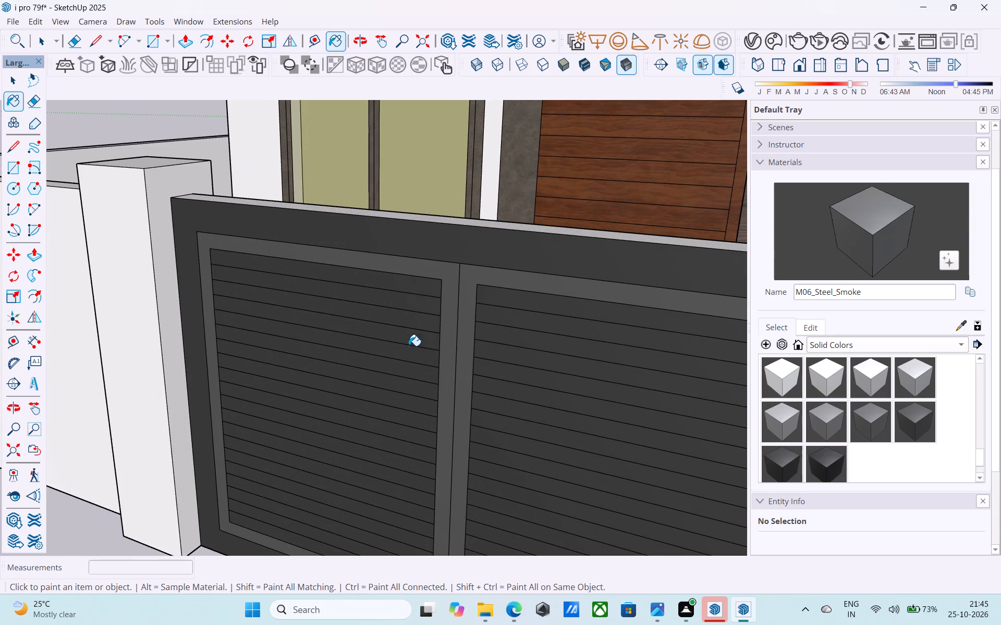
# Examine the painted gate up close and together with the whole front of the house.
pyautogui.scroll(-6, 414, 340)
pyautogui.moveTo(416, 352); pyautogui.dragTo(450, 350, button='middle')
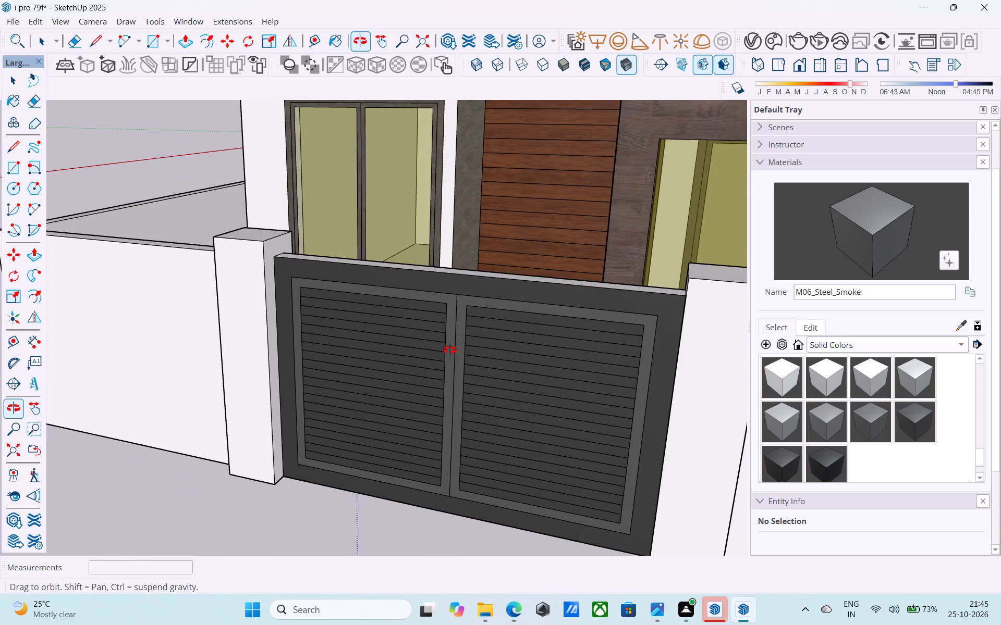
pyautogui.moveTo(450, 350); pyautogui.dragTo(454, 453, button='middle')
pyautogui.click(489, 343)
pyautogui.scroll(-1, 468, 379)
pyautogui.scroll(-6, 486, 320)
pyautogui.moveTo(449, 430); pyautogui.dragTo(559, 260, button='middle')
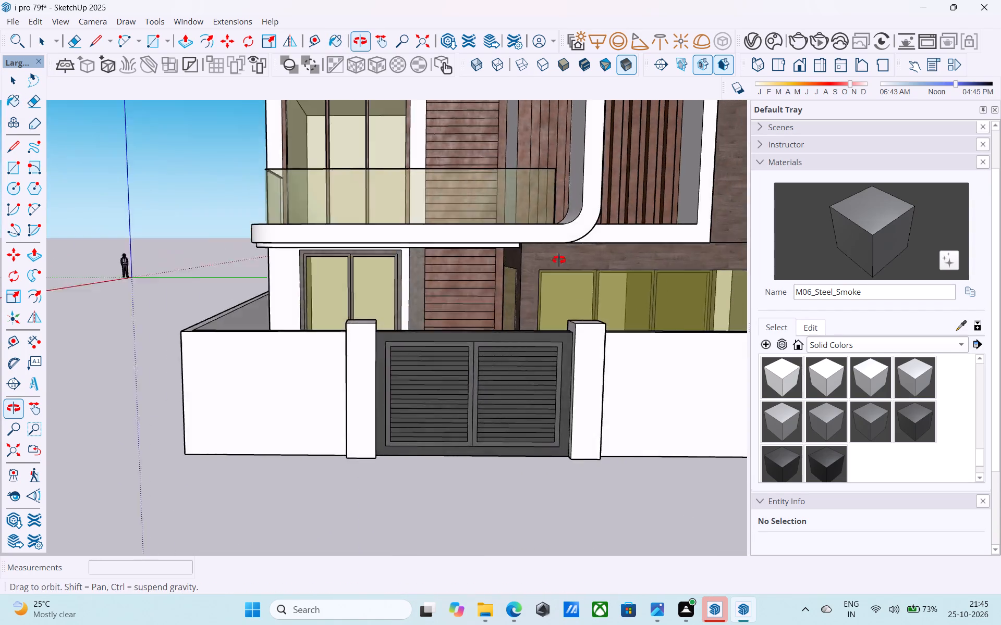
pyautogui.moveTo(559, 260); pyautogui.dragTo(582, 224, button='middle')
pyautogui.moveTo(511, 300); pyautogui.dragTo(585, 317, button='middle')
pyautogui.scroll(-4, 589, 316)
pyautogui.moveTo(569, 370); pyautogui.dragTo(573, 432, button='middle')
pyautogui.scroll(-5, 575, 438)
pyautogui.moveTo(564, 440); pyautogui.dragTo(550, 421, button='middle')
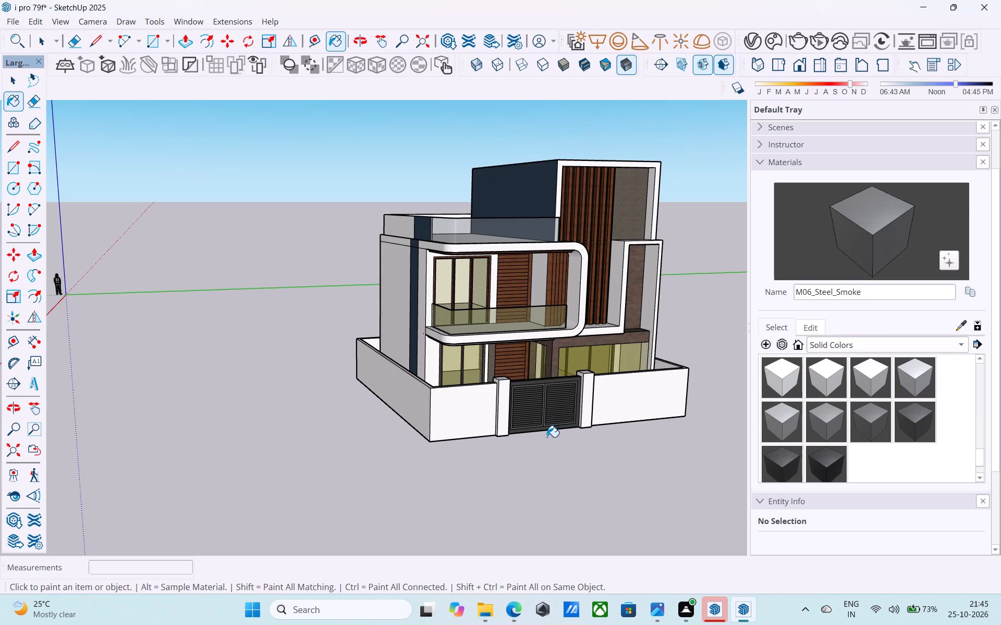
# Offset the outline of the front compound wall face left of the gate inward by 1'.
pyautogui.moveTo(547, 437); pyautogui.dragTo(463, 401, button='middle')
pyautogui.scroll(5, 440, 401)
pyautogui.press('space')
pyautogui.scroll(2, 436, 426)
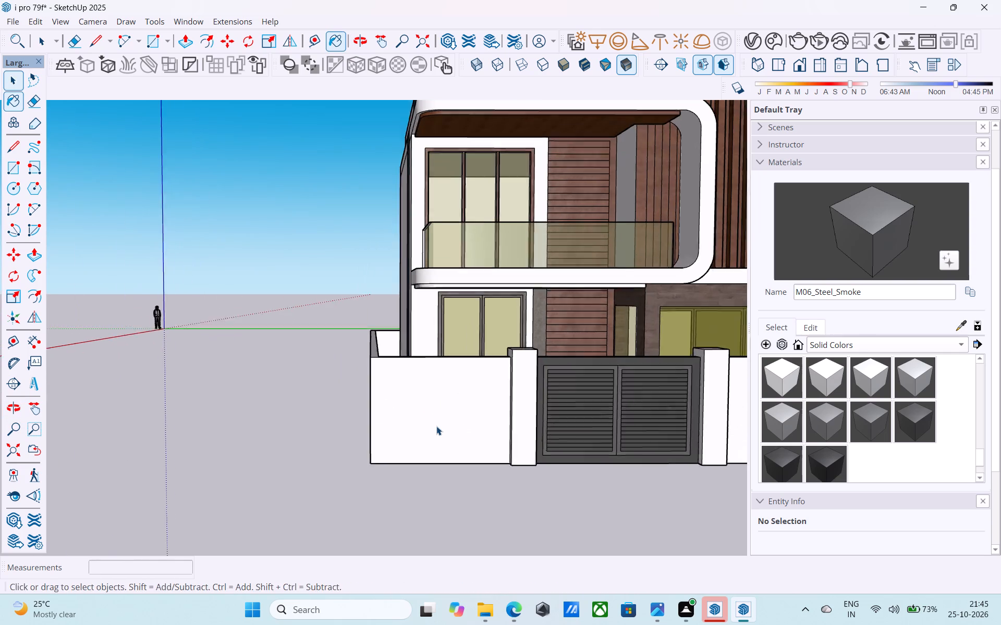
pyautogui.scroll(2, 436, 426)
pyautogui.press('f')
pyautogui.click(436, 426)
pyautogui.write("1'")
pyautogui.press('Return')
pyautogui.press('space')
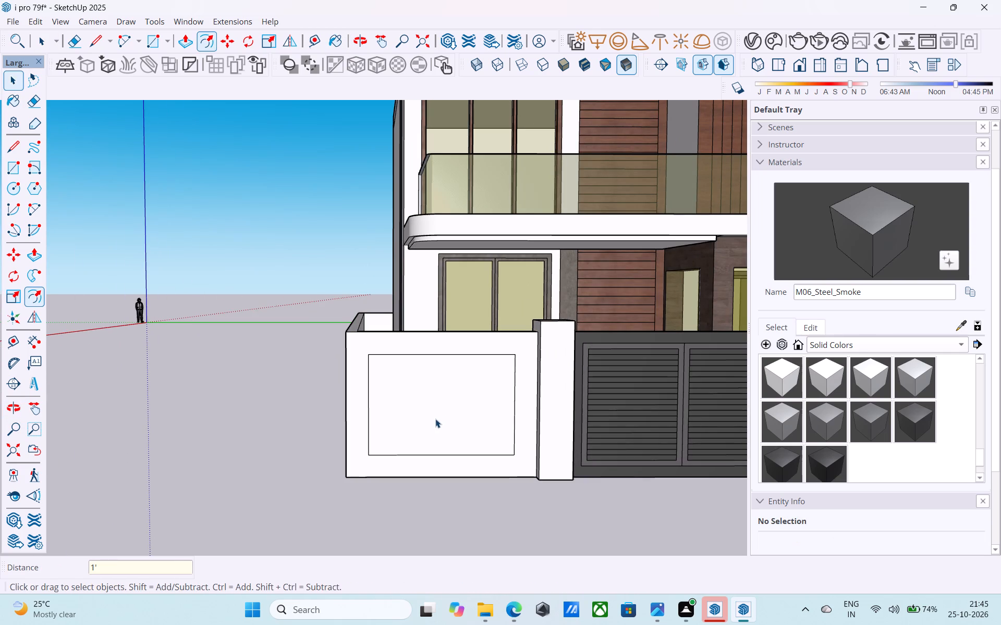
# Copy the offset panel's top edge down to its bottom edge and divide the spacing into 8 equal horizontal strips.
pyautogui.click(390, 356)
pyautogui.press('m')
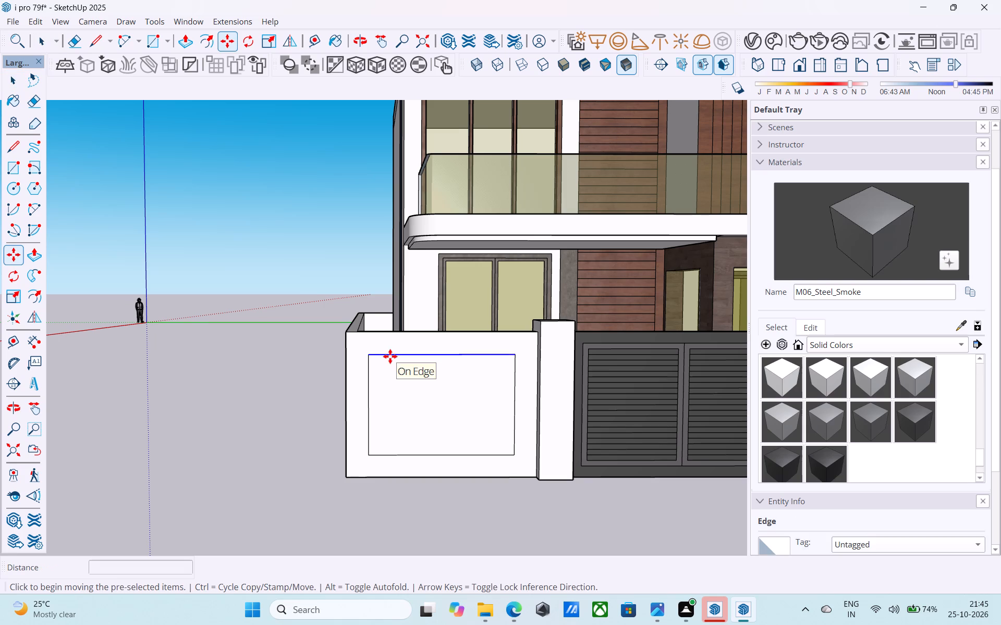
pyautogui.click(369, 357)
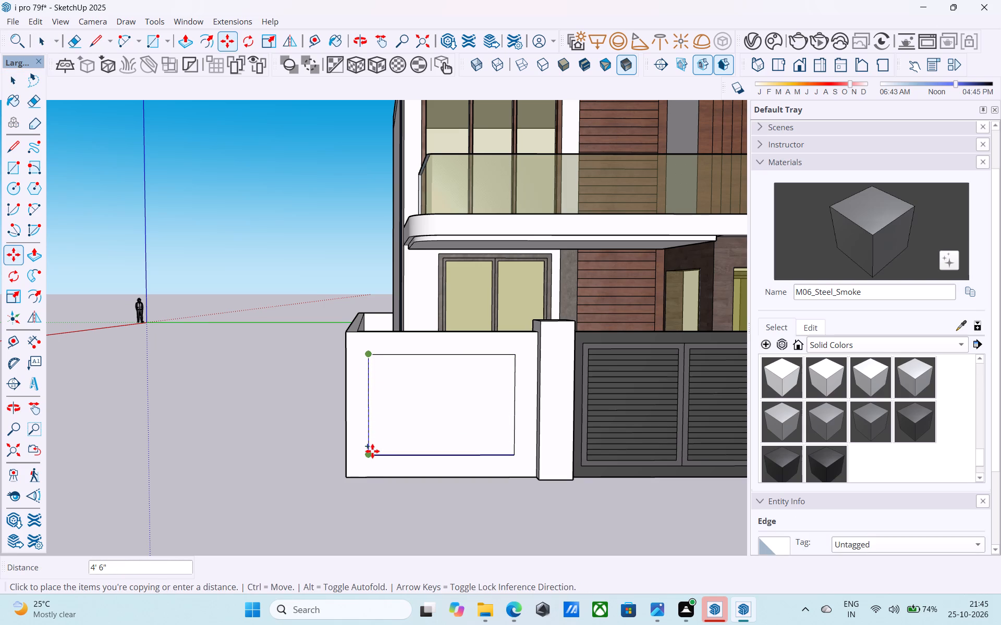
pyautogui.click(372, 451)
pyautogui.write('/8')
pyautogui.press('Return')
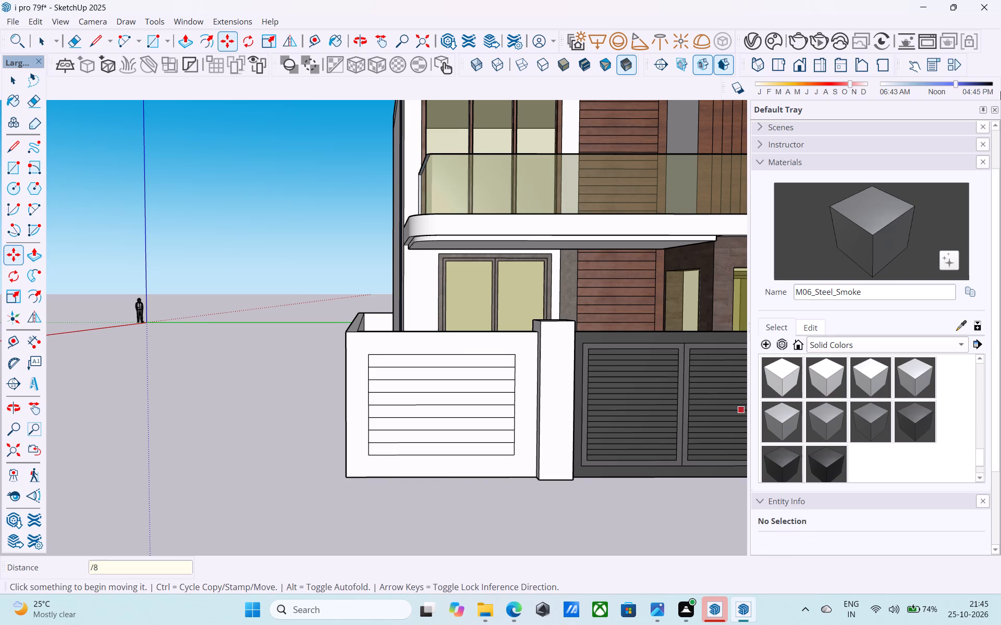
# Paint all eight horizontal strips of the front wall panel with M06_Steel_Smoke.
pyautogui.click(887, 242)
pyautogui.scroll(3, 357, 397)
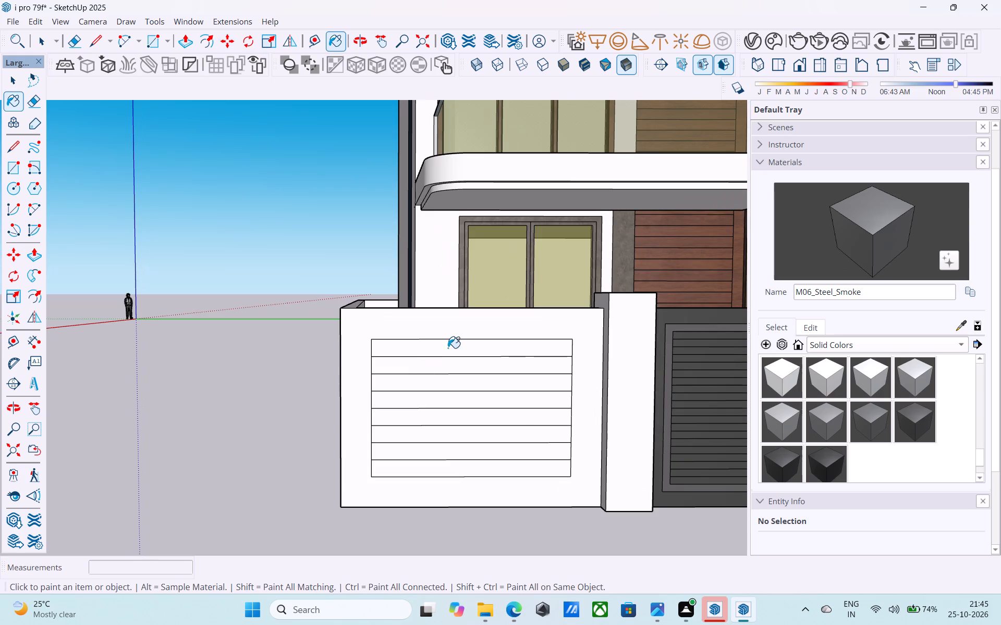
pyautogui.click(448, 348)
pyautogui.click(434, 368)
pyautogui.click(429, 390)
pyautogui.click(433, 399)
pyautogui.click(435, 418)
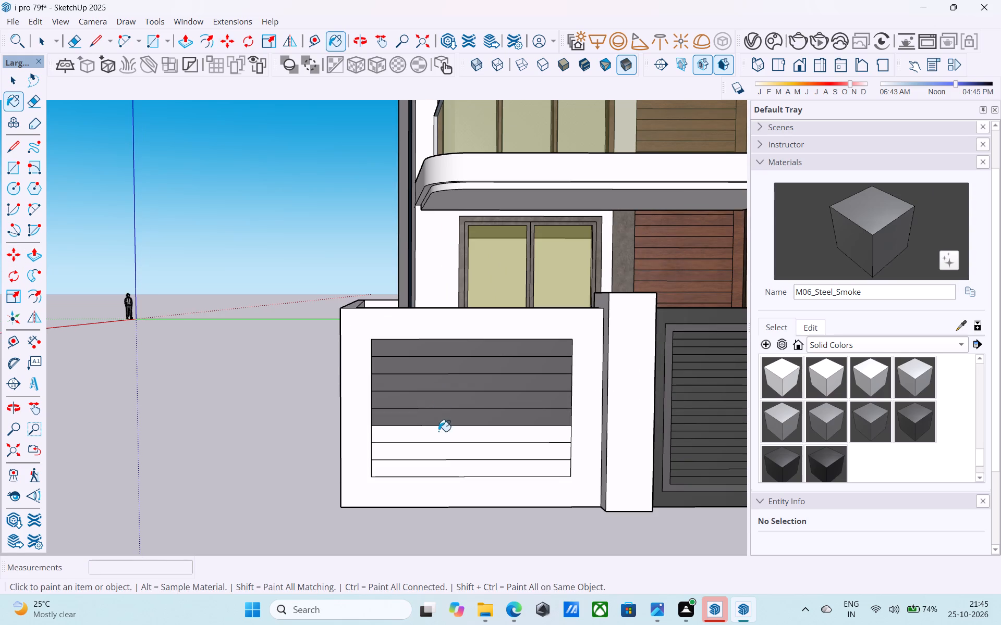
pyautogui.click(440, 436)
pyautogui.click(435, 449)
pyautogui.click(435, 471)
pyautogui.scroll(-11, 395, 446)
pyautogui.press('space')
# Examine the finished wall panel, gate and house massing from the front and corner views.
pyautogui.moveTo(370, 427); pyautogui.dragTo(432, 470, button='middle')
pyautogui.scroll(-7, 426, 458)
pyautogui.moveTo(486, 440); pyautogui.dragTo(421, 356, button='middle')
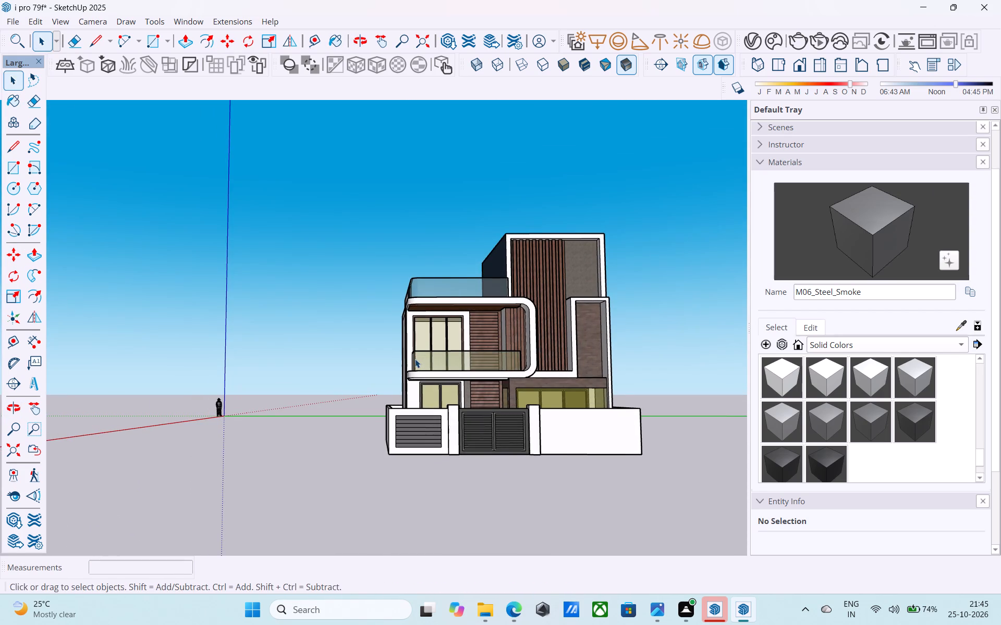
pyautogui.moveTo(505, 383); pyautogui.dragTo(487, 371, button='middle')
pyautogui.middleClick(487, 371)
pyautogui.scroll(6, 501, 379)
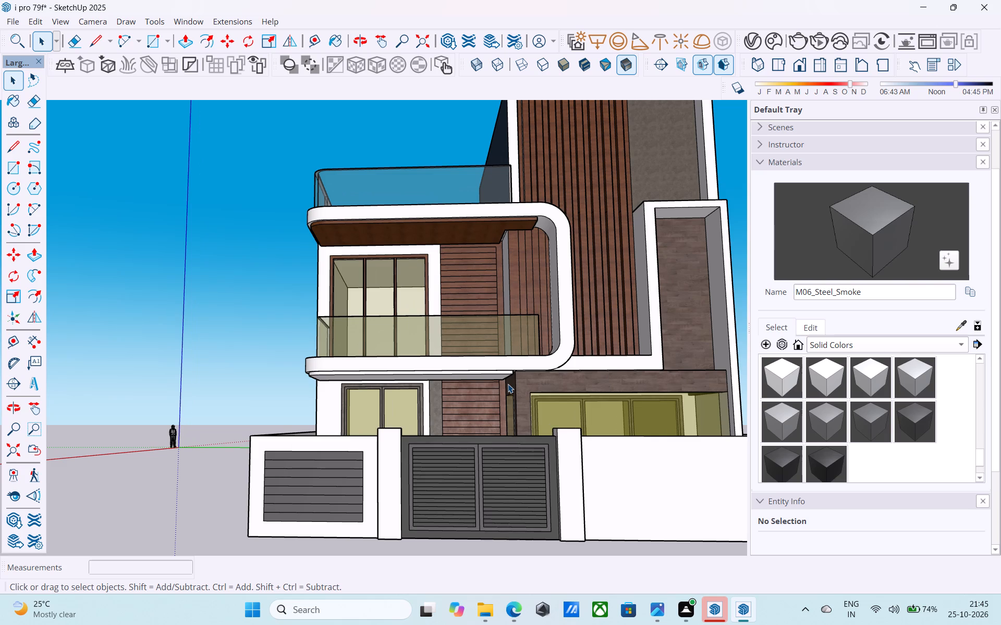
pyautogui.scroll(-7, 509, 385)
pyautogui.moveTo(509, 389); pyautogui.dragTo(516, 446, button='middle')
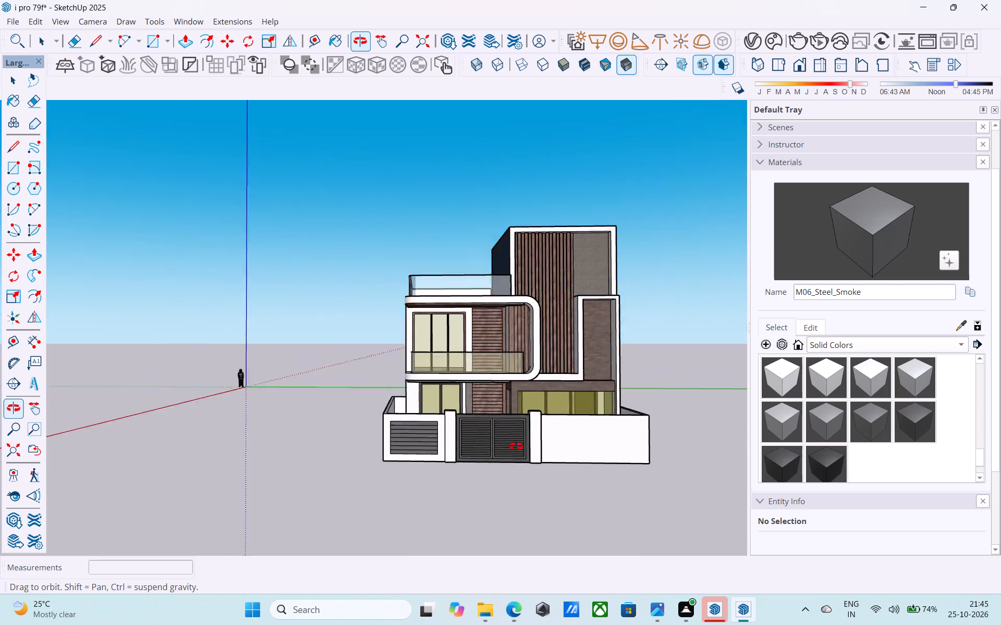
pyautogui.moveTo(516, 446); pyautogui.dragTo(749, 427, button='middle')
pyautogui.scroll(6, 454, 421)
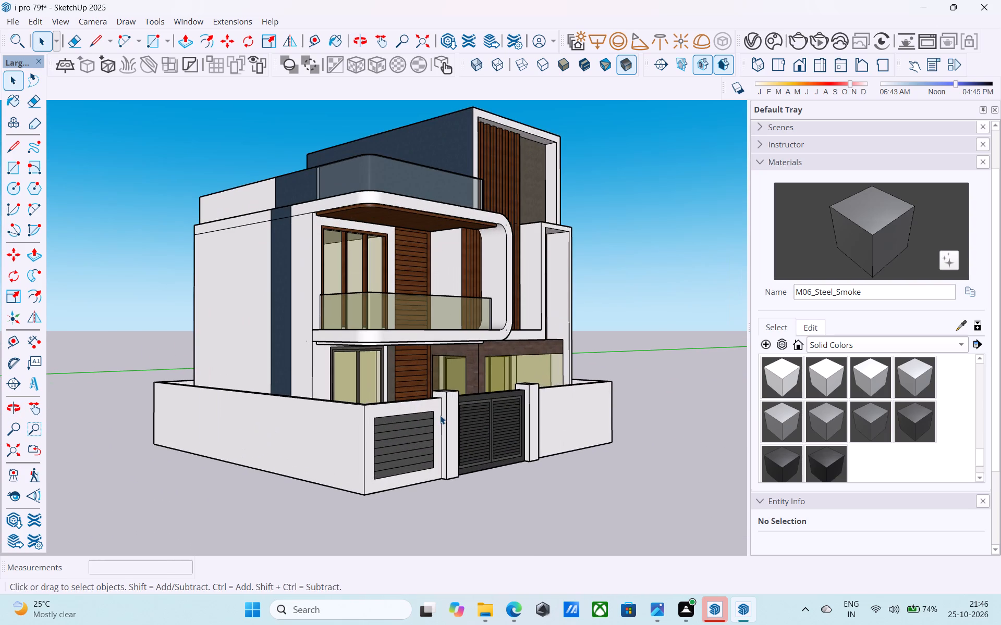
pyautogui.moveTo(560, 382); pyautogui.dragTo(292, 426, button='middle')
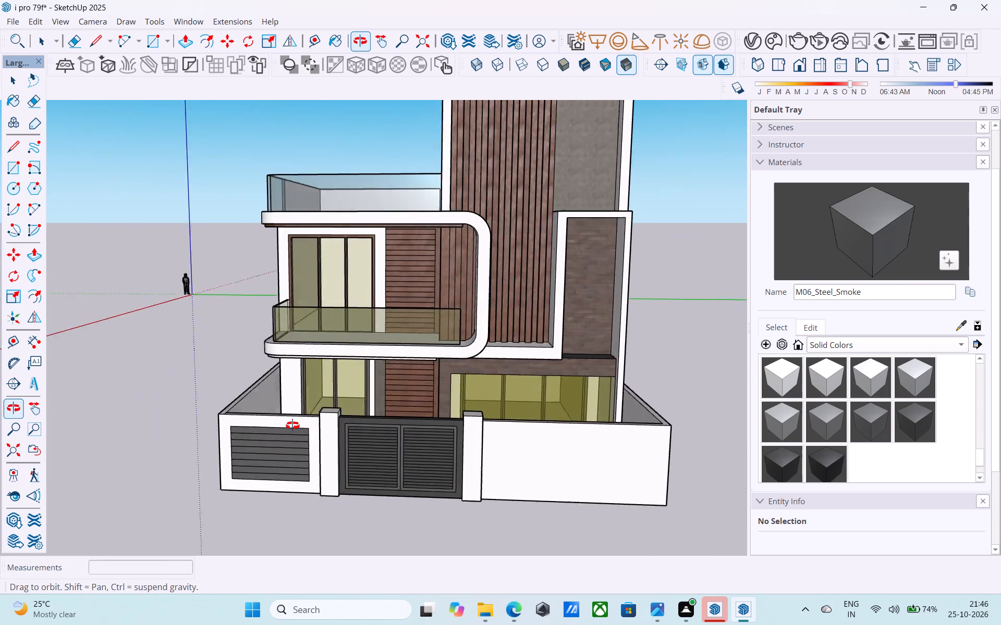
pyautogui.moveTo(292, 426); pyautogui.dragTo(367, 455, button='middle')
pyautogui.scroll(-4, 365, 442)
pyautogui.moveTo(362, 443); pyautogui.dragTo(394, 418, button='middle')
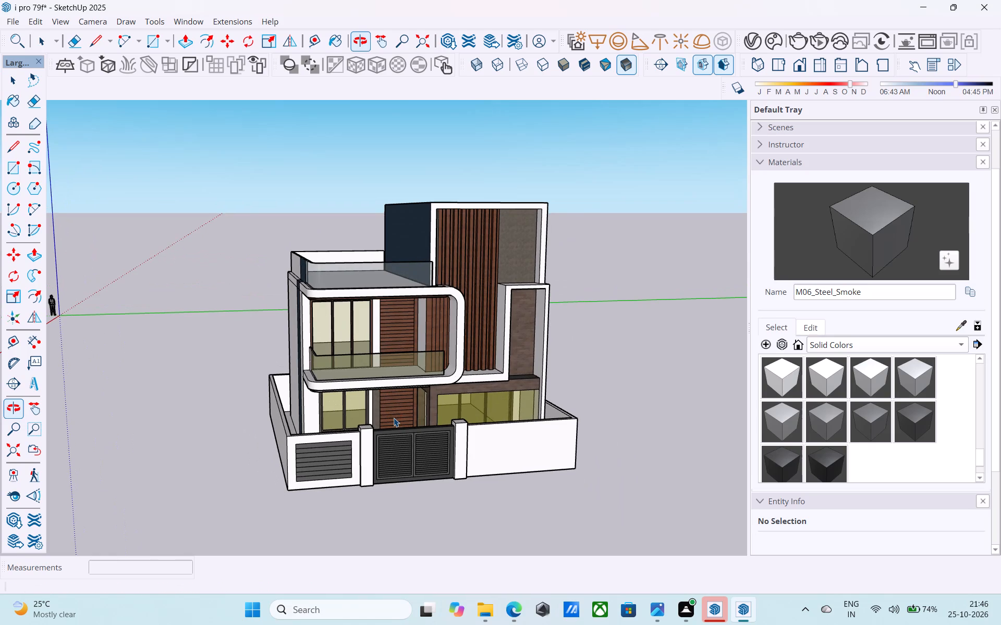
pyautogui.moveTo(394, 418); pyautogui.dragTo(546, 411, button='middle')
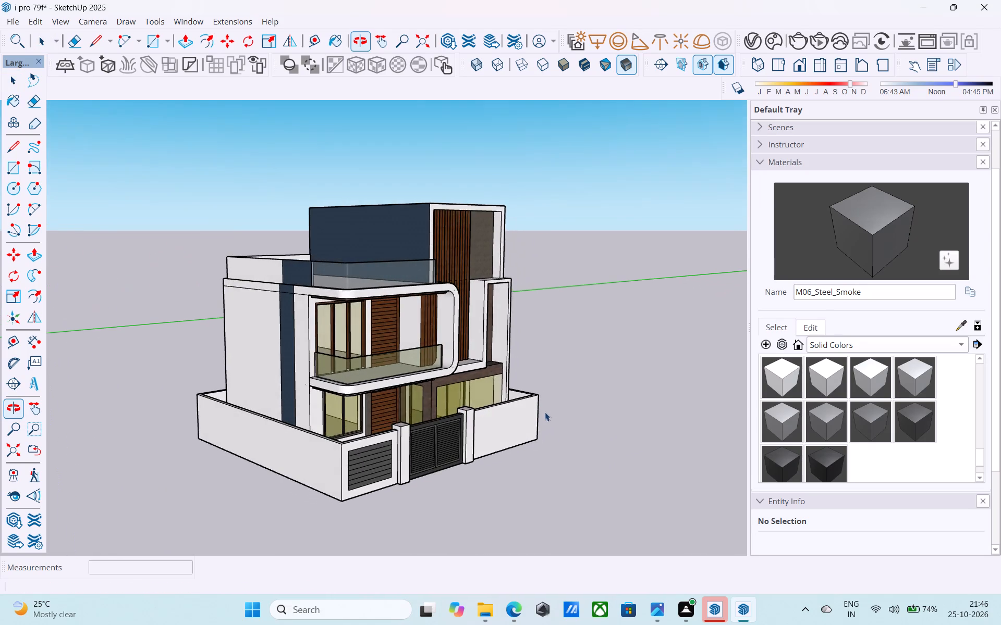
# Draw a horizontal line across the side wall from the rear wall's floor line at the corner to the dark blue vertical strip.
pyautogui.keyDown('shift'); pyautogui.moveTo(394, 408); pyautogui.dragTo(691, 375, button='middle'); pyautogui.keyUp('shift')
pyautogui.keyDown('shift'); pyautogui.moveTo(422, 382); pyautogui.dragTo(625, 458, button='middle'); pyautogui.keyUp('shift')
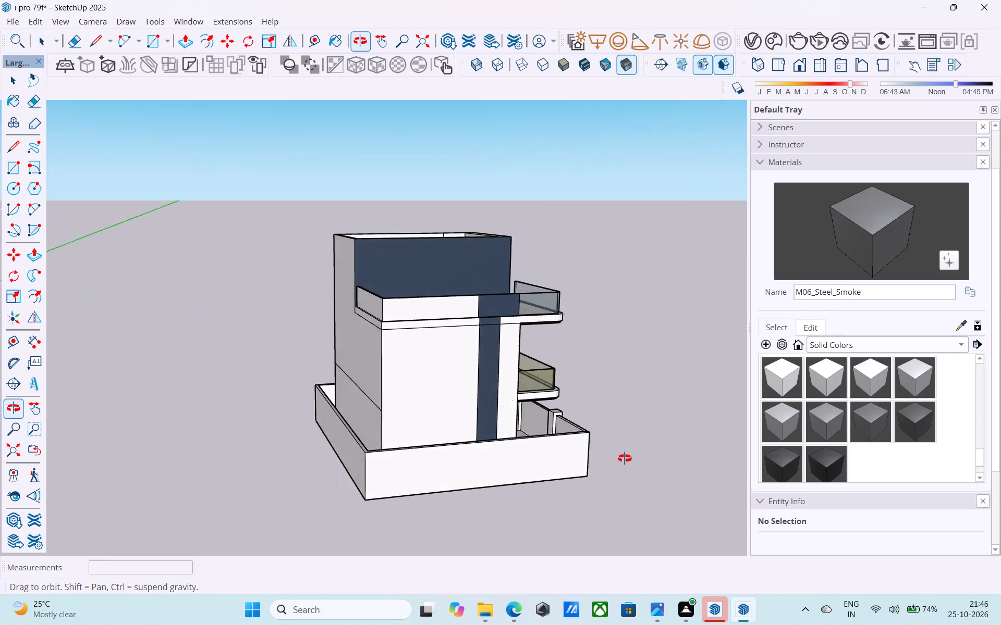
pyautogui.keyDown('shift'); pyautogui.moveTo(625, 458); pyautogui.dragTo(619, 444, button='middle'); pyautogui.keyUp('shift')
pyautogui.moveTo(497, 427); pyautogui.dragTo(563, 430, button='middle')
pyautogui.press('l')
pyautogui.scroll(4, 424, 403)
pyautogui.click(418, 407)
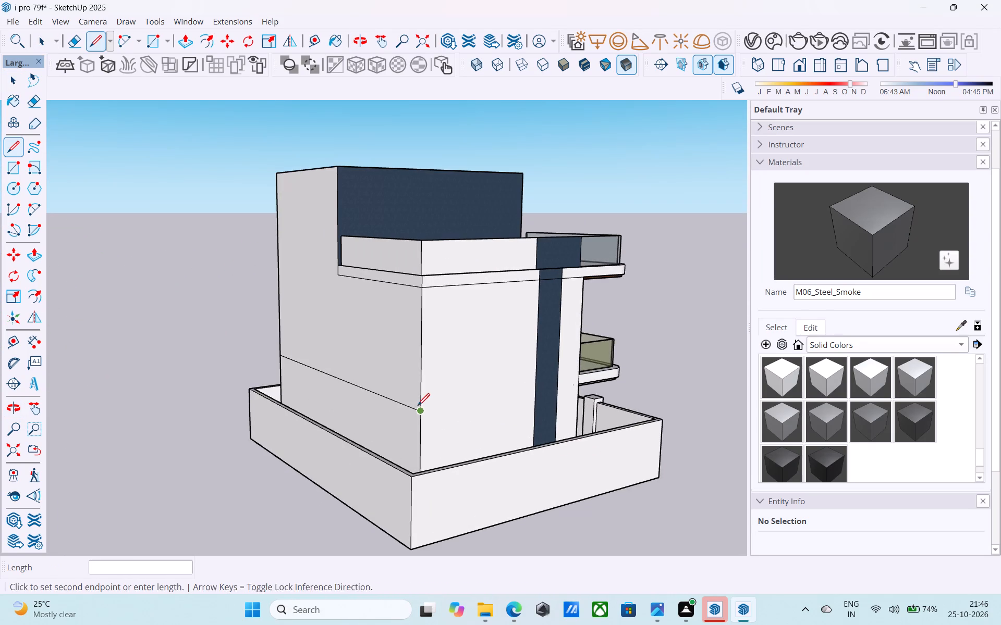
pyautogui.click(534, 387)
pyautogui.press('space')
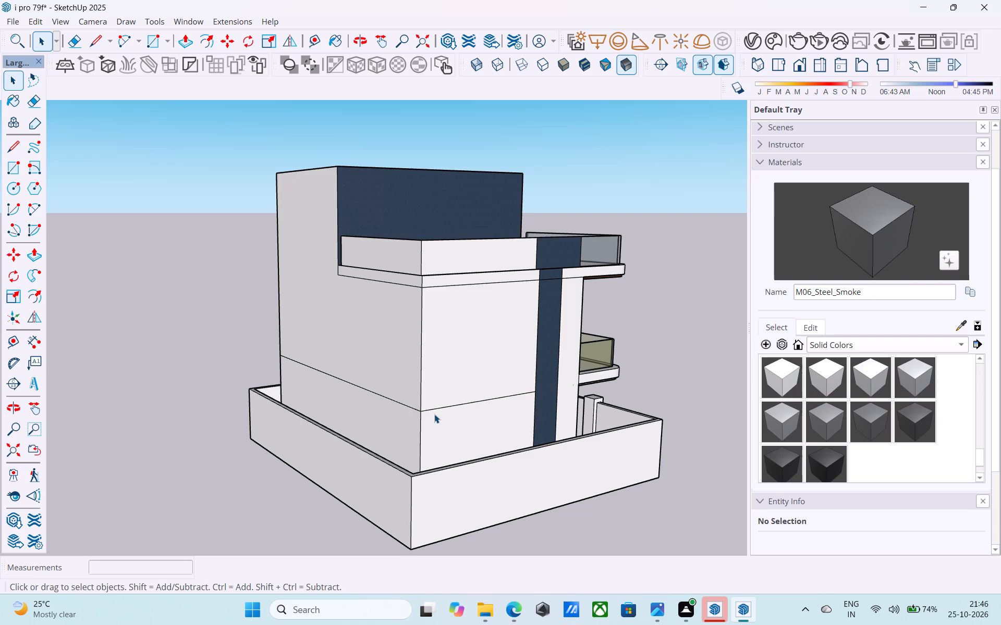
# Place a horizontal guide 7' above the new line on the side wall.
pyautogui.press('t')
pyautogui.click(434, 407)
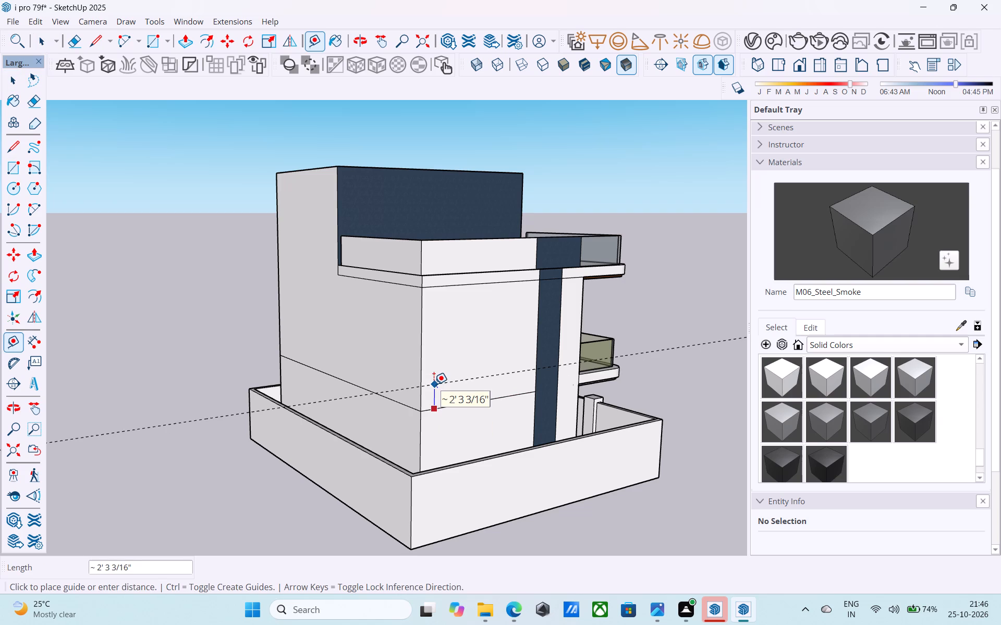
pyautogui.write("7'")
pyautogui.press('Return')
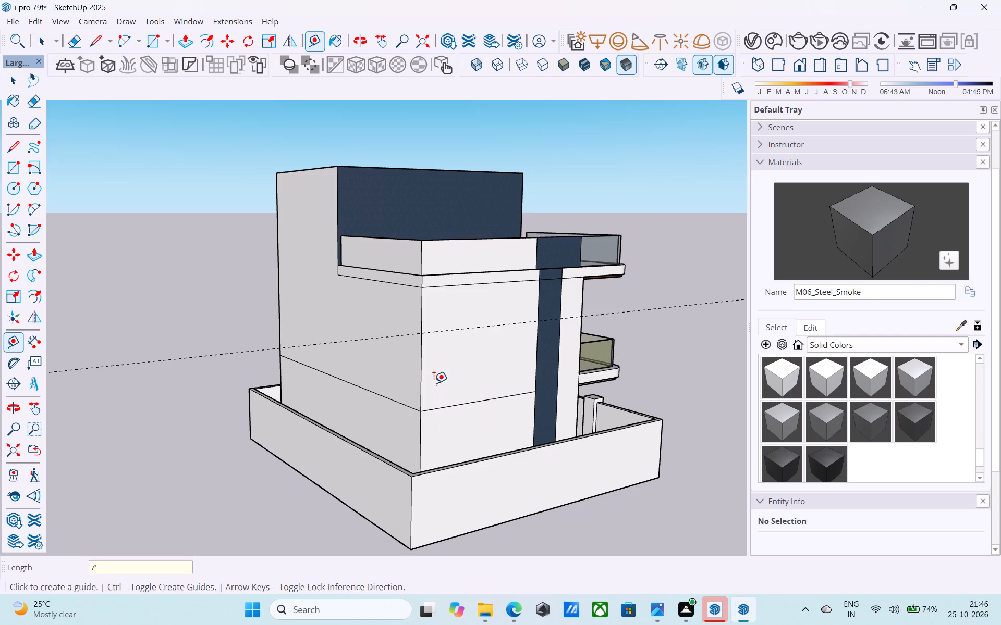
# Place a second horizontal guide 3' above the same line on the side wall.
pyautogui.scroll(-7, 411, 339)
pyautogui.moveTo(393, 328); pyautogui.dragTo(291, 325, button='middle')
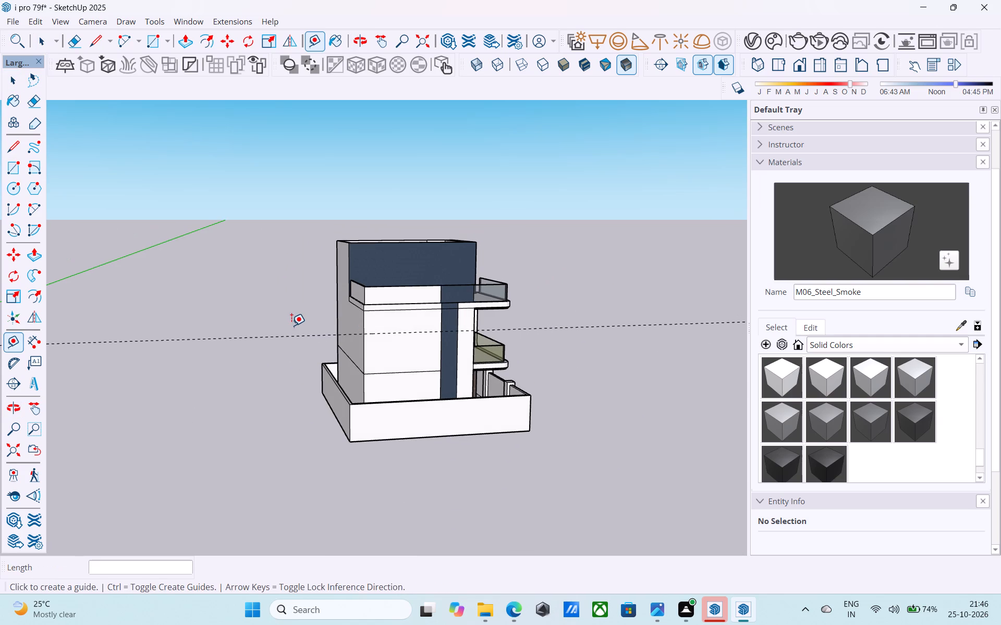
pyautogui.scroll(7, 411, 366)
pyautogui.click(365, 374)
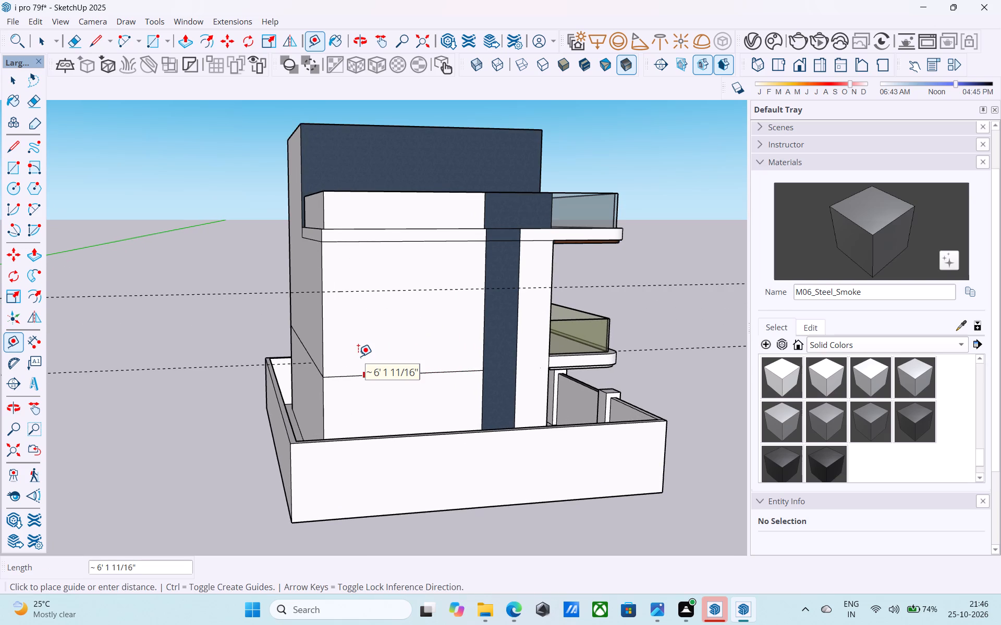
pyautogui.write("3'")
pyautogui.press('Return')
# Place a guide 3' from the side wall's lower edge near the rear corner.
pyautogui.scroll(-7, 396, 371)
pyautogui.moveTo(468, 464); pyautogui.dragTo(587, 517, button='middle')
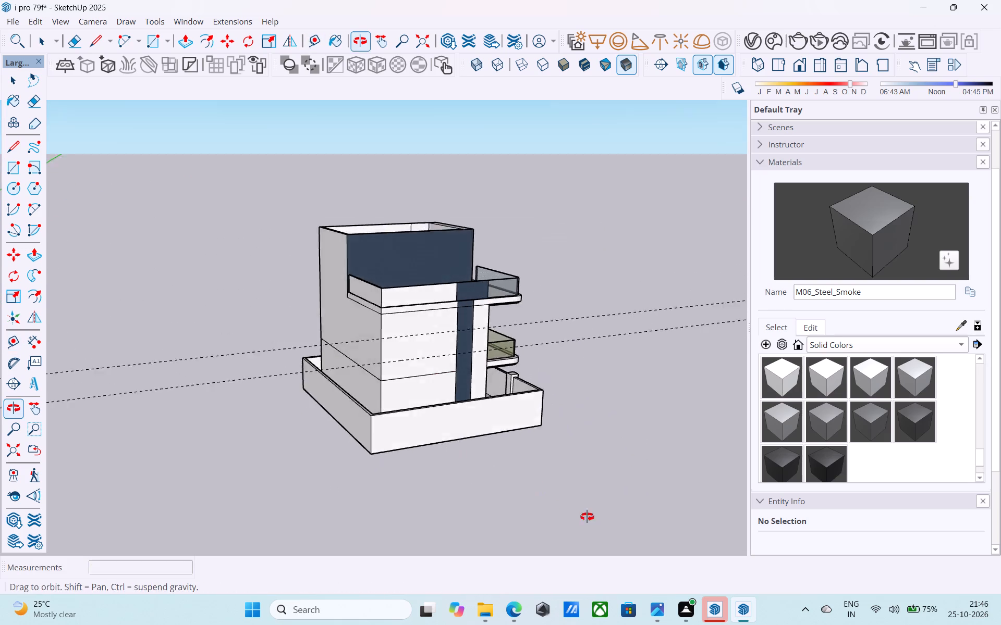
pyautogui.moveTo(587, 517); pyautogui.dragTo(645, 535, button='middle')
pyautogui.moveTo(535, 497); pyautogui.dragTo(527, 582, button='middle')
pyautogui.middleClick(527, 583)
pyautogui.scroll(9, 413, 434)
pyautogui.moveTo(427, 471); pyautogui.dragTo(467, 520, button='middle')
pyautogui.scroll(9, 467, 520)
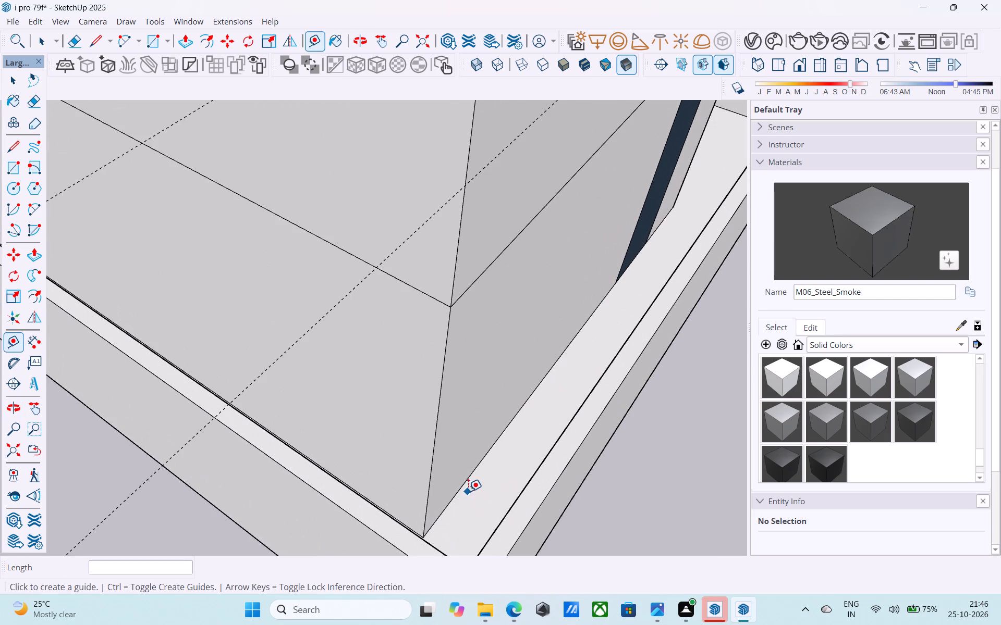
pyautogui.click(463, 485)
pyautogui.write("3'")
pyautogui.press('Return')
# Place a vertical guide on the side wall 2' in from its rear corner edge.
pyautogui.scroll(-4, 456, 423)
pyautogui.moveTo(456, 424); pyautogui.dragTo(279, 398, button='middle')
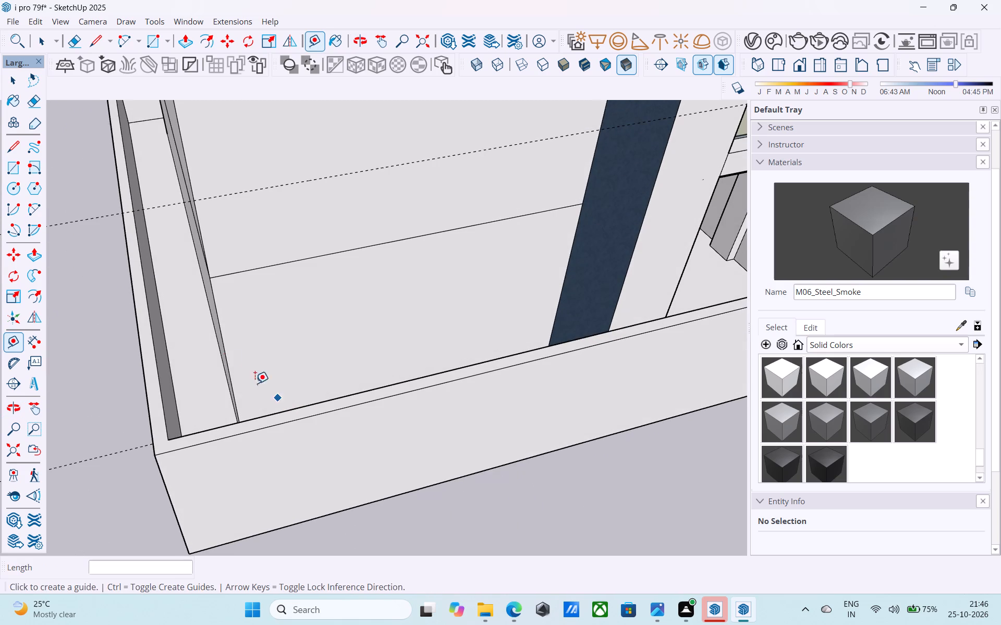
pyautogui.click(225, 361)
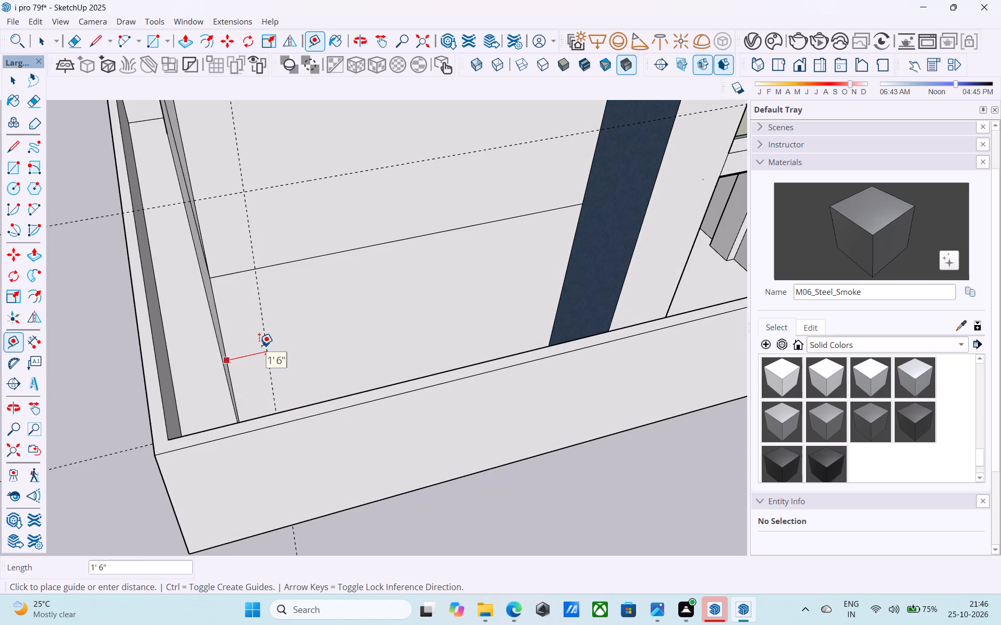
pyautogui.write("1'")
pyautogui.press('Return')
pyautogui.write("2'")
pyautogui.press('Return')
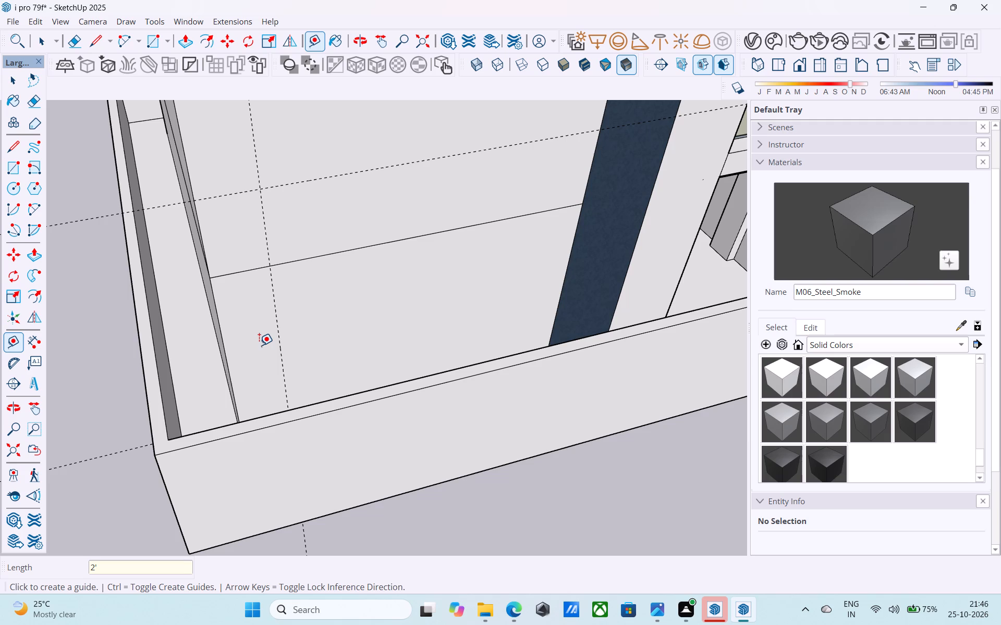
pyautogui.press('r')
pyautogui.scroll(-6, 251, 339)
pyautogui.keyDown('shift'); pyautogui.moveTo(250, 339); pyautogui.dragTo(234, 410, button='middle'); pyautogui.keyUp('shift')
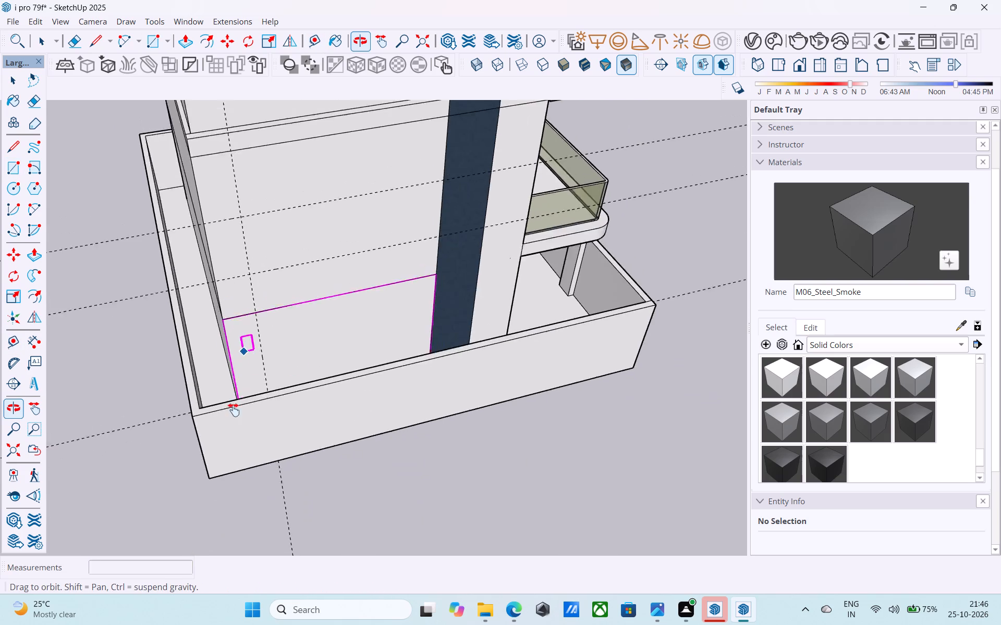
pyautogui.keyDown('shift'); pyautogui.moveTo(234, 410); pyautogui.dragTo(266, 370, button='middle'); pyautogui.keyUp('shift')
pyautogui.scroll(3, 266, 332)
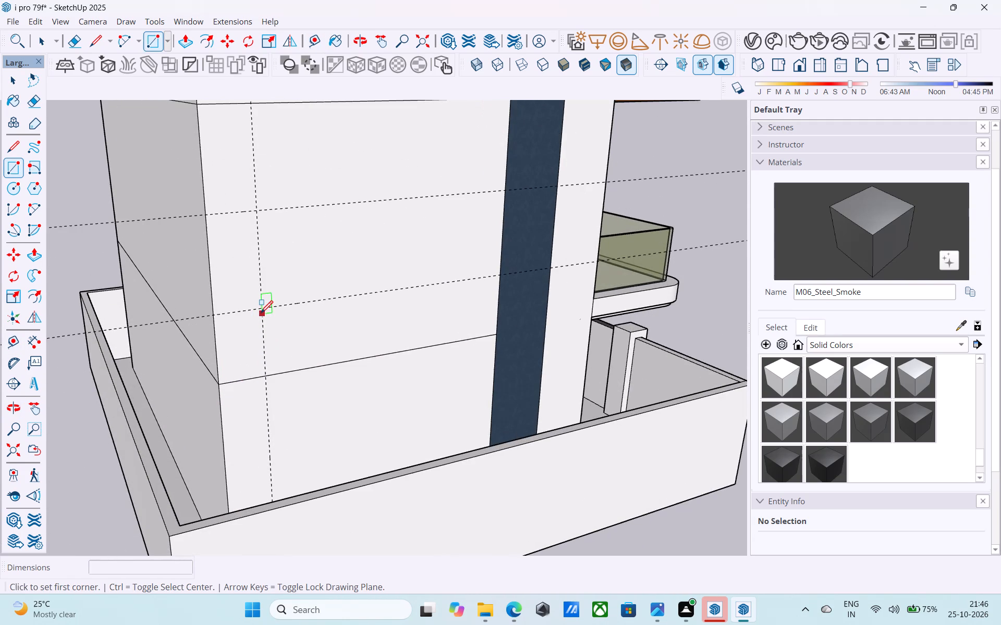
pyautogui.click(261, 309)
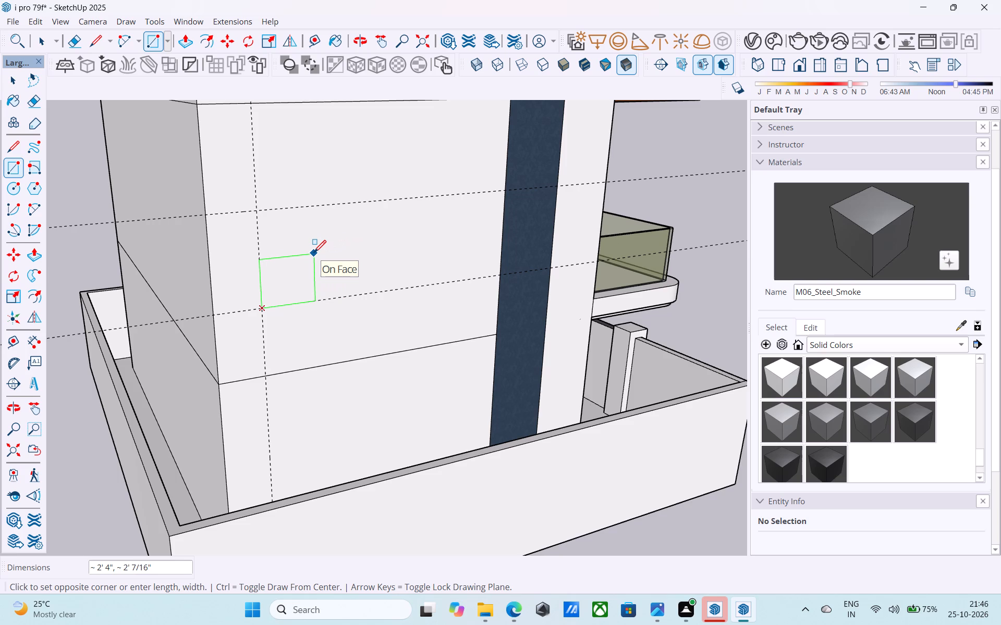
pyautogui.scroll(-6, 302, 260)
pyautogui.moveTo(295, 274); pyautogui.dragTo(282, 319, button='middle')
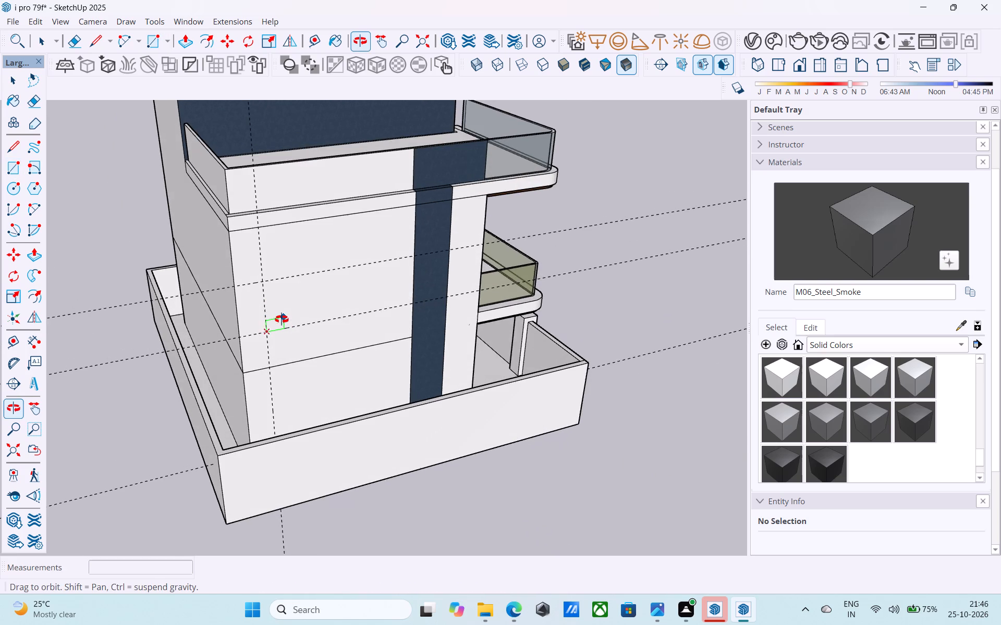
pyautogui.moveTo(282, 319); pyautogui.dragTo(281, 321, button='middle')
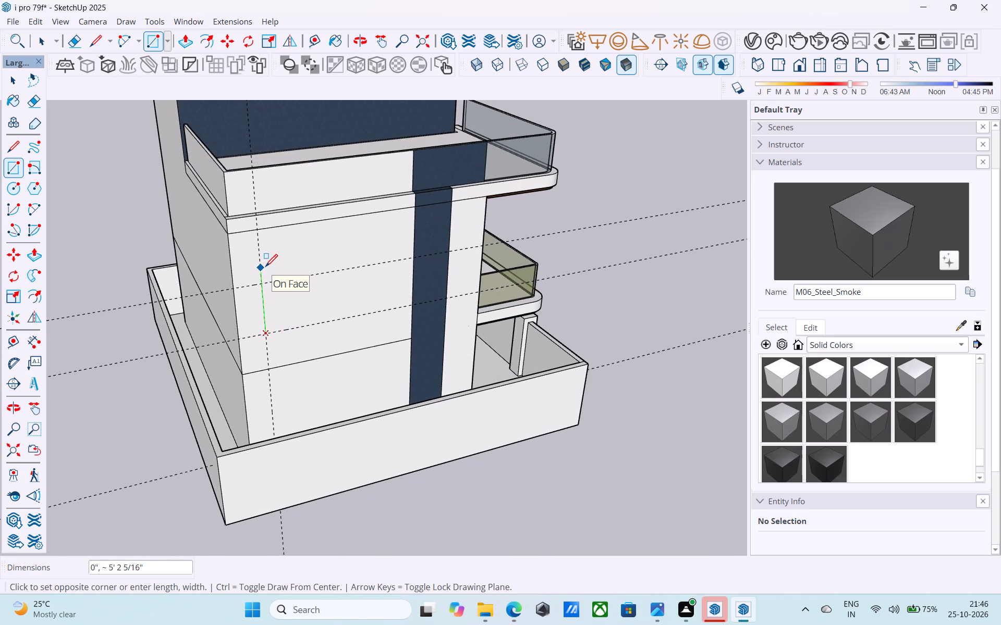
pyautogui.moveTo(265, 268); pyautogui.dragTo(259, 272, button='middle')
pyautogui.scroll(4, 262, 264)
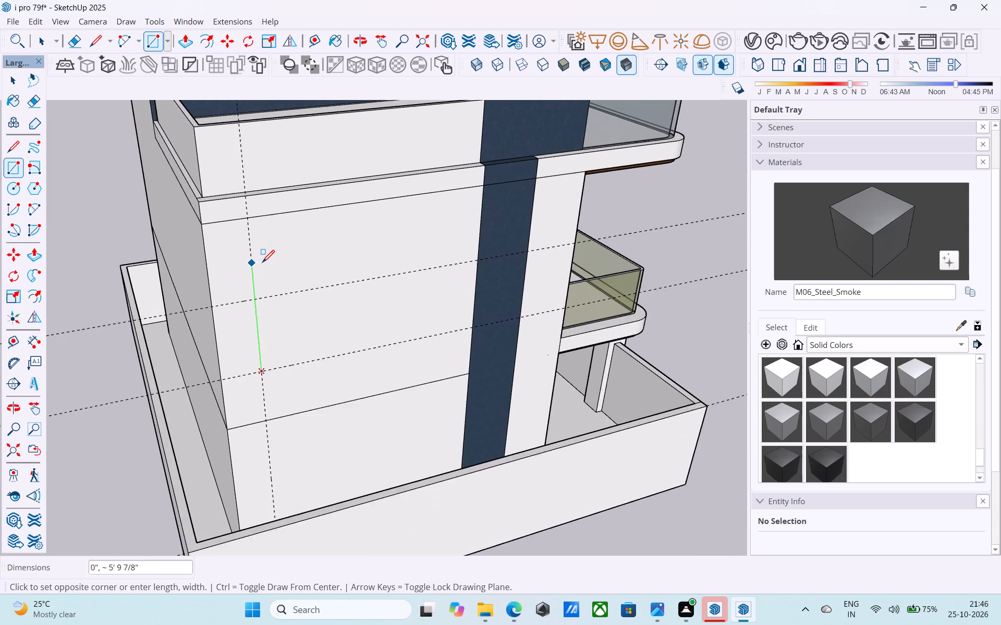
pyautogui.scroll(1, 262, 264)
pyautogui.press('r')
# Draw a 2' wide by 3' high rectangle on the side wall, starting where the vertical guide crosses the upper horizontal guide.
pyautogui.scroll(-4, 263, 262)
pyautogui.moveTo(264, 265); pyautogui.dragTo(264, 281, button='middle')
pyautogui.middleClick(264, 281)
pyautogui.scroll(5, 268, 298)
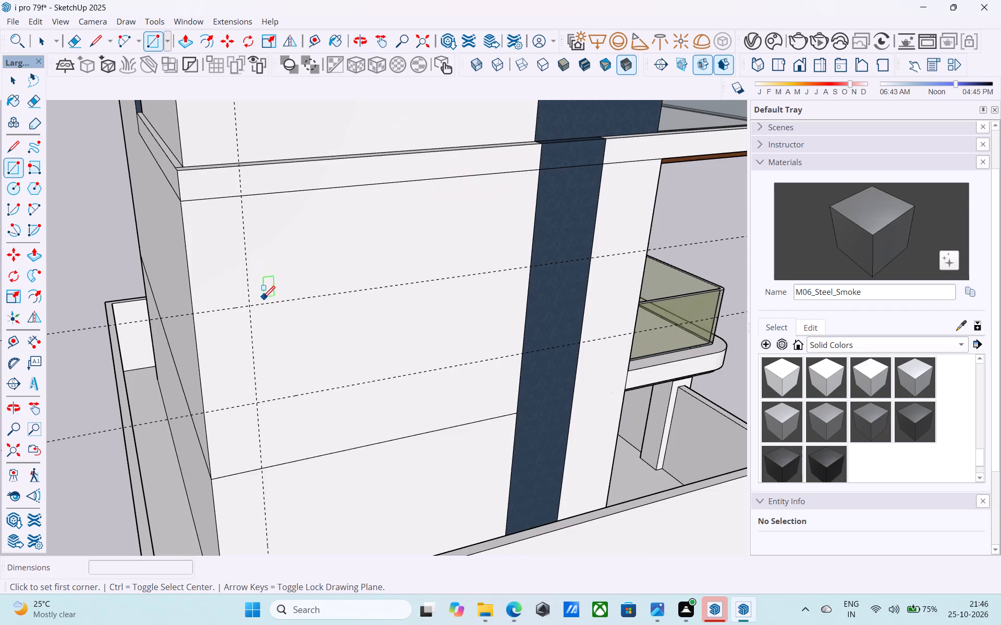
pyautogui.click(251, 302)
pyautogui.press('r')
pyautogui.click(250, 305)
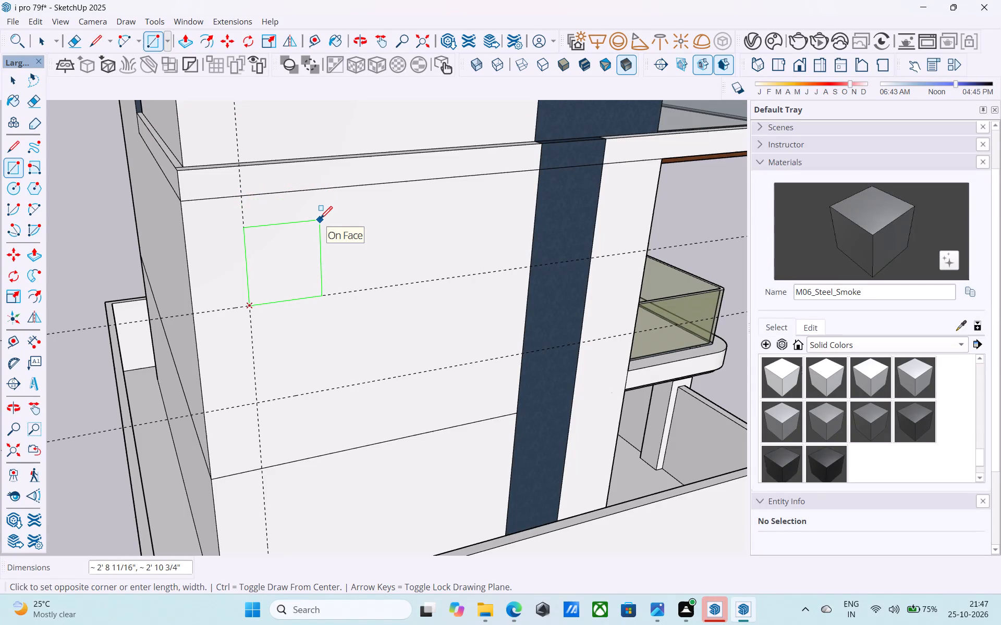
pyautogui.write("2',3'")
pyautogui.press('Return')
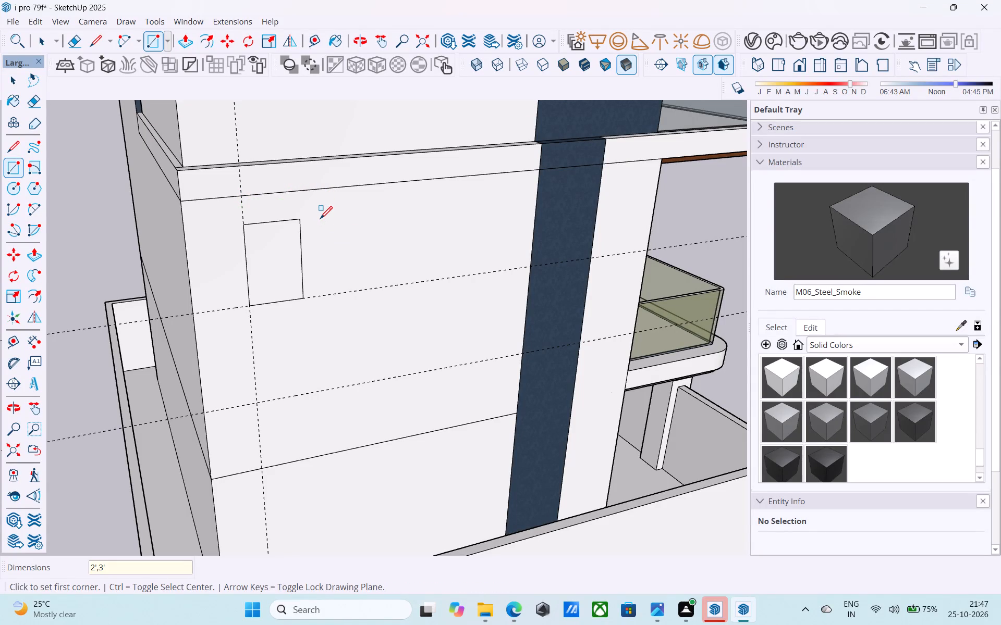
# Place a horizontal guide 4' above the lowest guide at the base of the side wall.
pyautogui.scroll(-7, 321, 221)
pyautogui.moveTo(340, 404); pyautogui.dragTo(404, 508, button='middle')
pyautogui.moveTo(402, 506); pyautogui.dragTo(393, 492, button='middle')
pyautogui.scroll(-5, 340, 382)
pyautogui.moveTo(385, 461); pyautogui.dragTo(266, 340, button='middle')
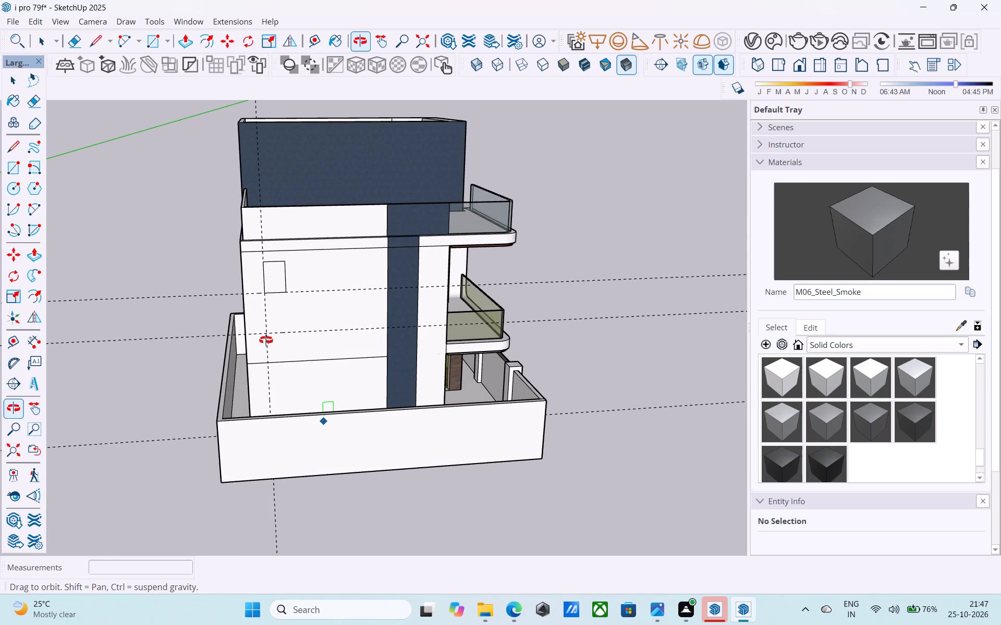
pyautogui.moveTo(266, 340); pyautogui.dragTo(267, 342, button='middle')
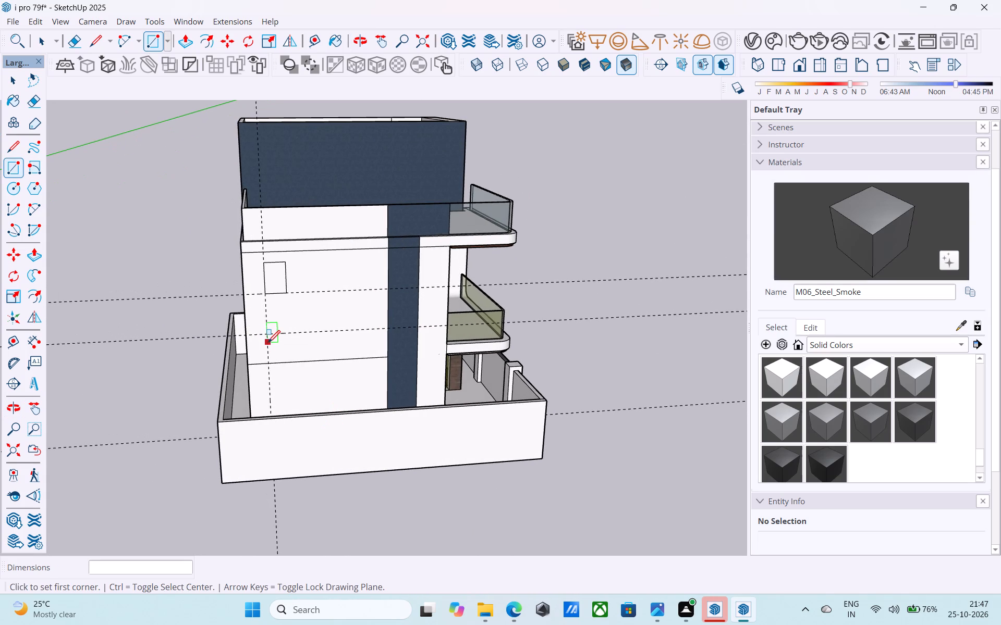
pyautogui.moveTo(268, 346); pyautogui.dragTo(430, 482, button='middle')
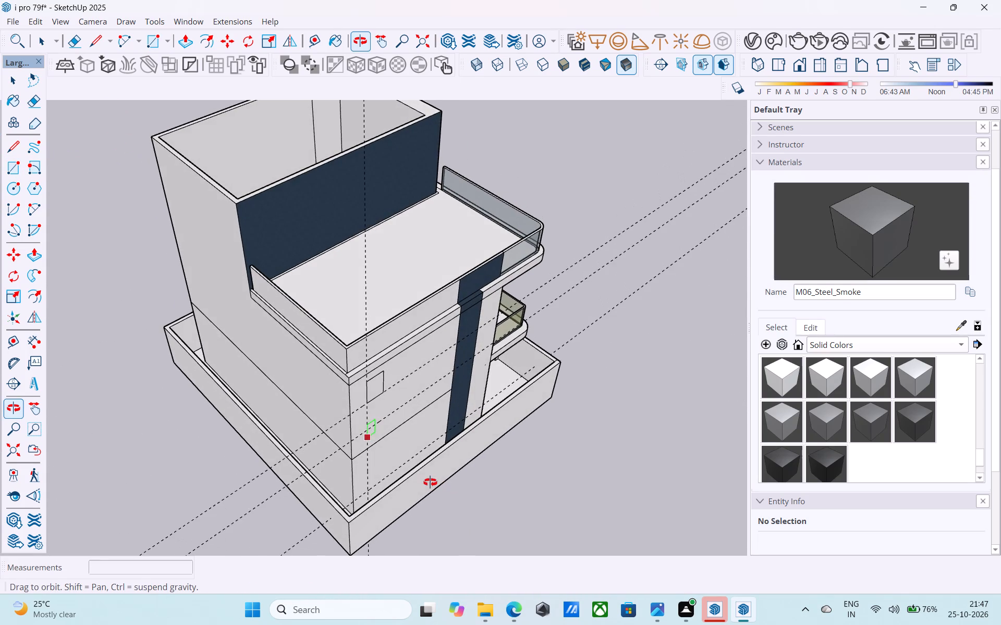
pyautogui.moveTo(430, 482); pyautogui.dragTo(429, 480, button='middle')
pyautogui.press('r')
pyautogui.scroll(4, 383, 475)
pyautogui.press('t')
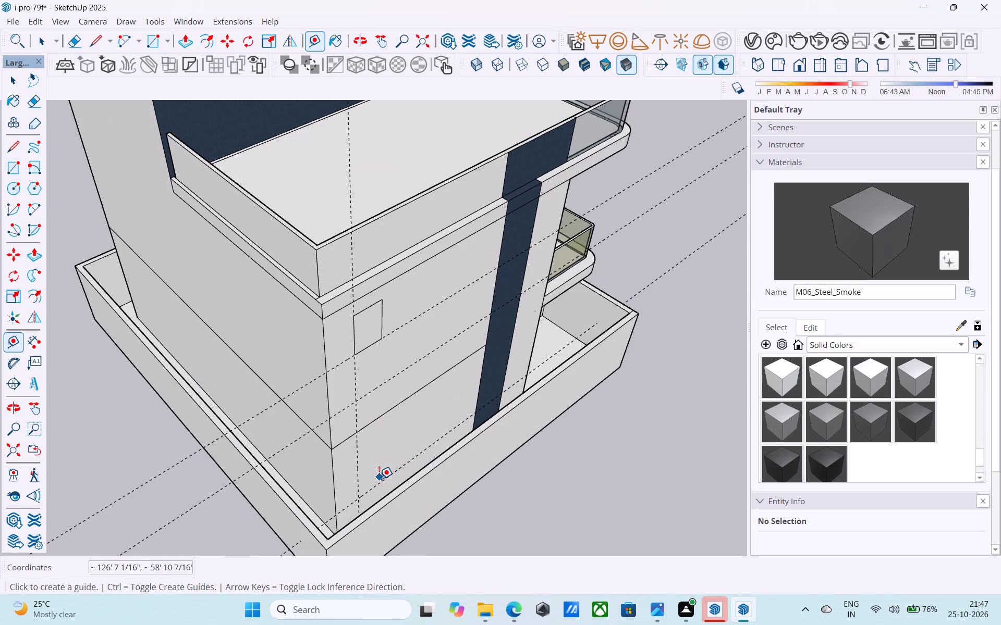
pyautogui.click(380, 479)
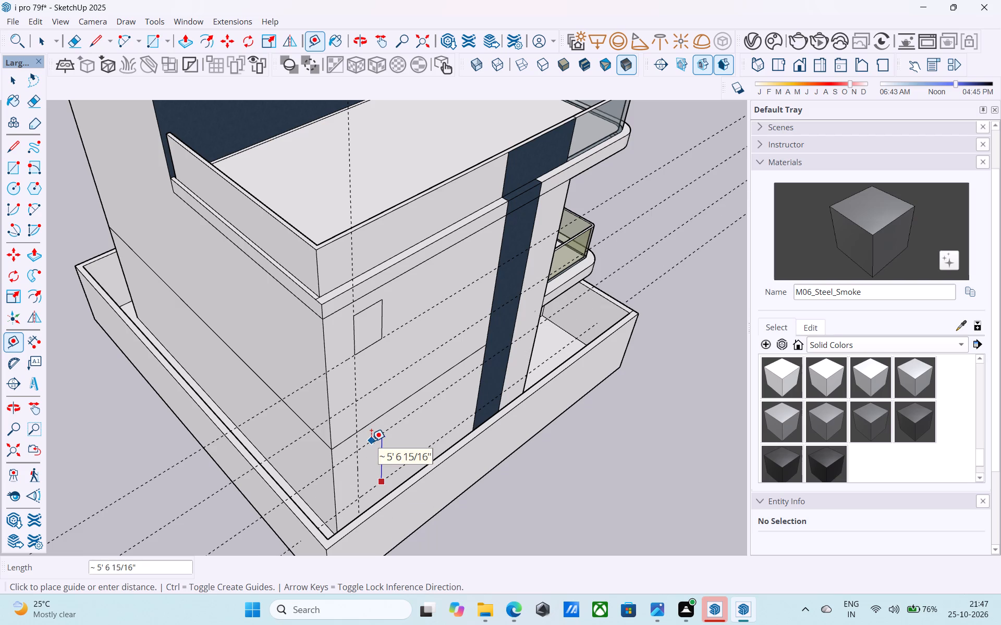
pyautogui.write("4'")
pyautogui.press('Return')
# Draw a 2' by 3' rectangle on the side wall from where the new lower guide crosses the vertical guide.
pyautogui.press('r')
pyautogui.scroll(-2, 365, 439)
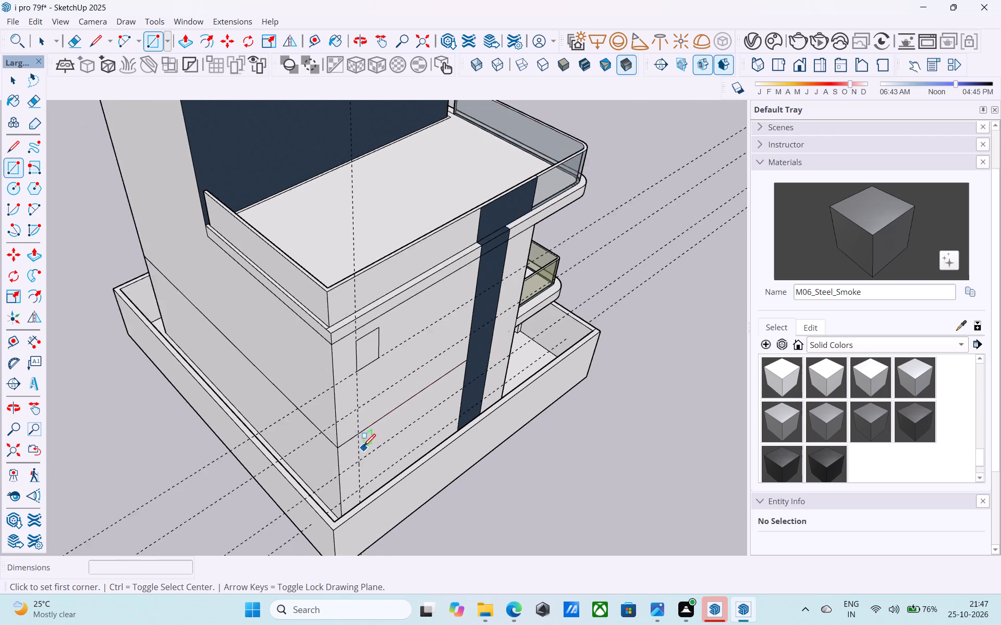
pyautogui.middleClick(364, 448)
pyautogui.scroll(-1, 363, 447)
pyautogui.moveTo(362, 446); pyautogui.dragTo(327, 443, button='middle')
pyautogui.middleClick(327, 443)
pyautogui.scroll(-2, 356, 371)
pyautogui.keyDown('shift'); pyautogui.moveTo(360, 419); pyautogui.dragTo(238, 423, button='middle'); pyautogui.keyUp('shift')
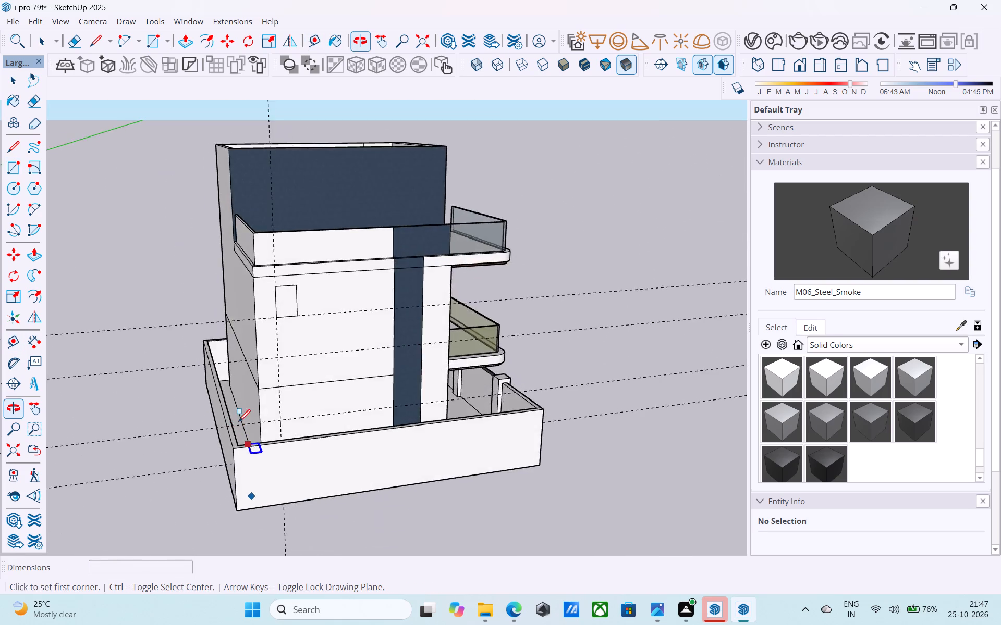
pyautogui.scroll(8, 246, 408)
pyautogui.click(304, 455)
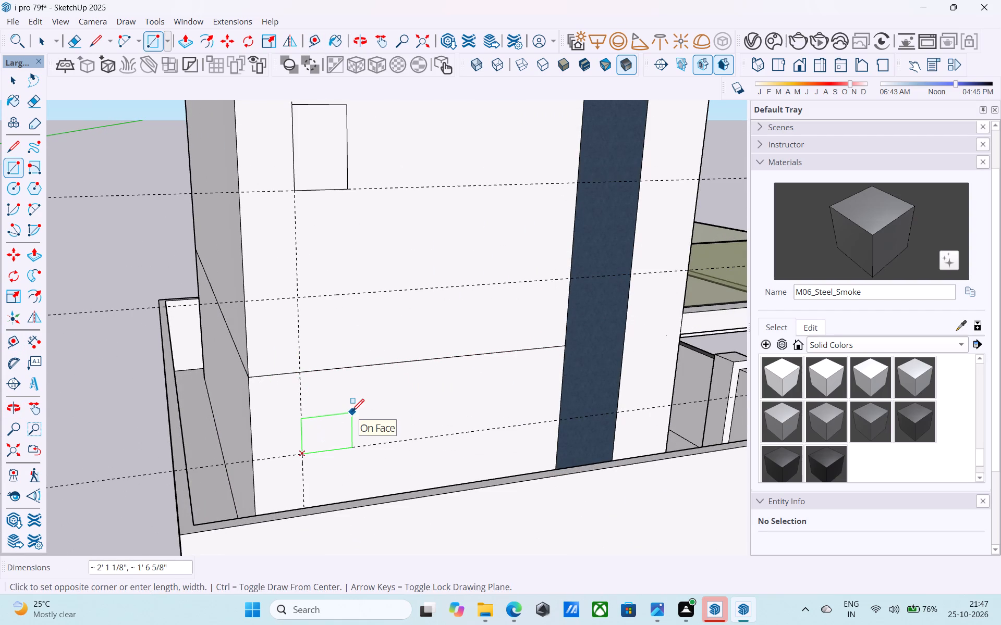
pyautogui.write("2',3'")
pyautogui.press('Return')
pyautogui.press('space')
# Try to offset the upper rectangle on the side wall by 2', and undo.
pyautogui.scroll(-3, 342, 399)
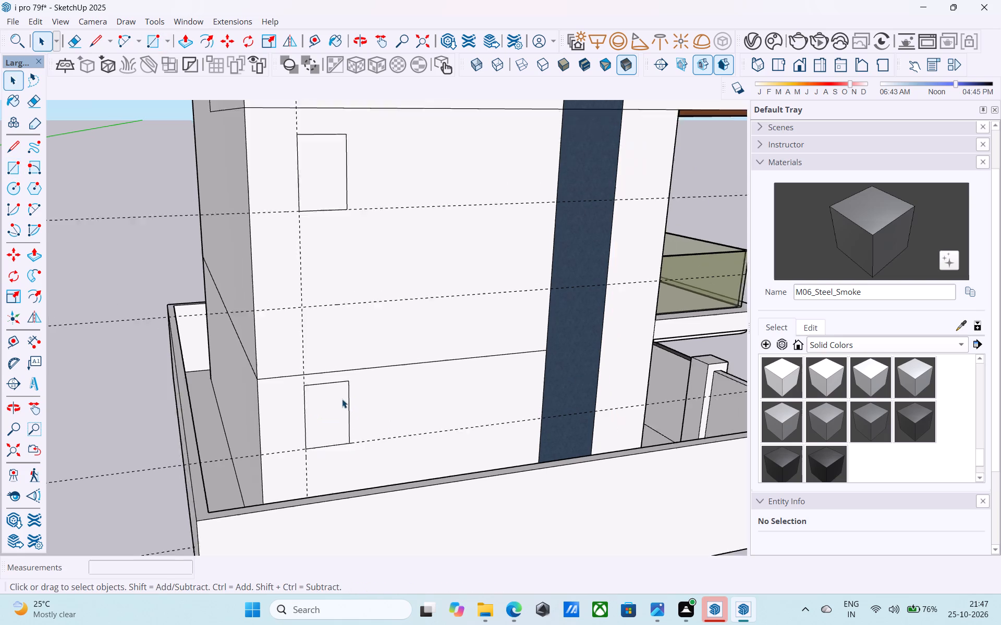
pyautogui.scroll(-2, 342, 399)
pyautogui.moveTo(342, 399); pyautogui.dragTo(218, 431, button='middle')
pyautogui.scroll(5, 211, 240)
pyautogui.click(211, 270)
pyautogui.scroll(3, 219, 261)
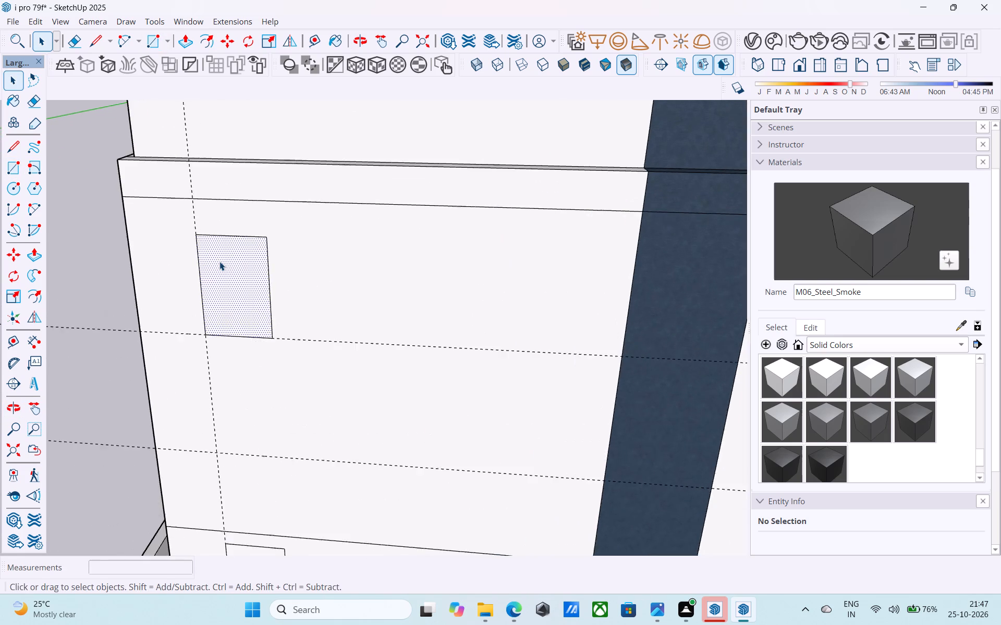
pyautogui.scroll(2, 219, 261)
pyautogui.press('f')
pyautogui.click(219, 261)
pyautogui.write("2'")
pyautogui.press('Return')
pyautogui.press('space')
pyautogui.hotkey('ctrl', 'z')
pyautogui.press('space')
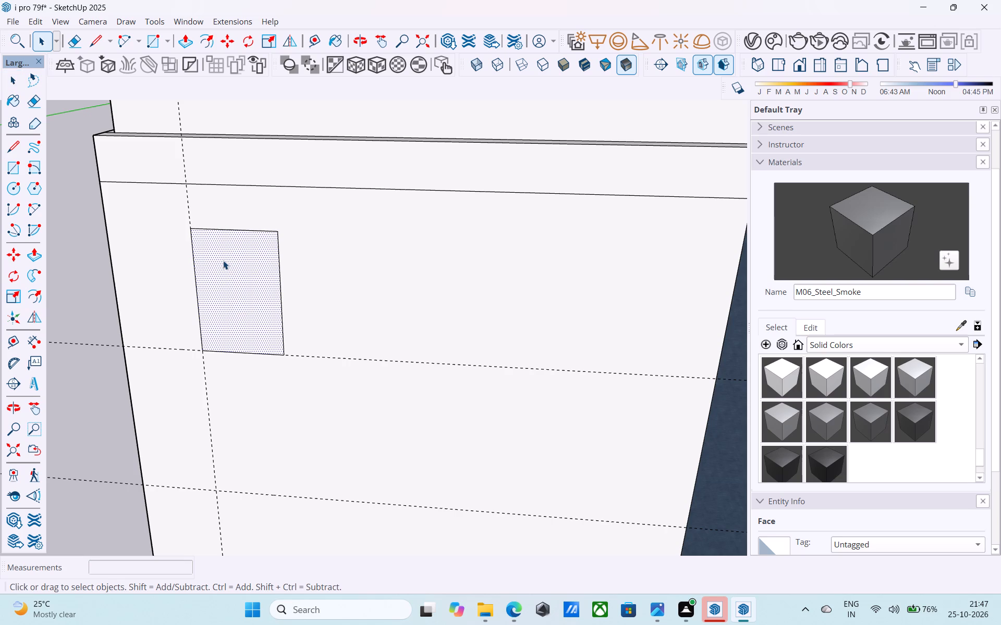
# Offset the upper rectangle's outline inward by 2" to form a window frame.
pyautogui.click(223, 260)
pyautogui.press('f')
pyautogui.click(223, 260)
pyautogui.write('2"')
pyautogui.press('Return')
pyautogui.press('space')
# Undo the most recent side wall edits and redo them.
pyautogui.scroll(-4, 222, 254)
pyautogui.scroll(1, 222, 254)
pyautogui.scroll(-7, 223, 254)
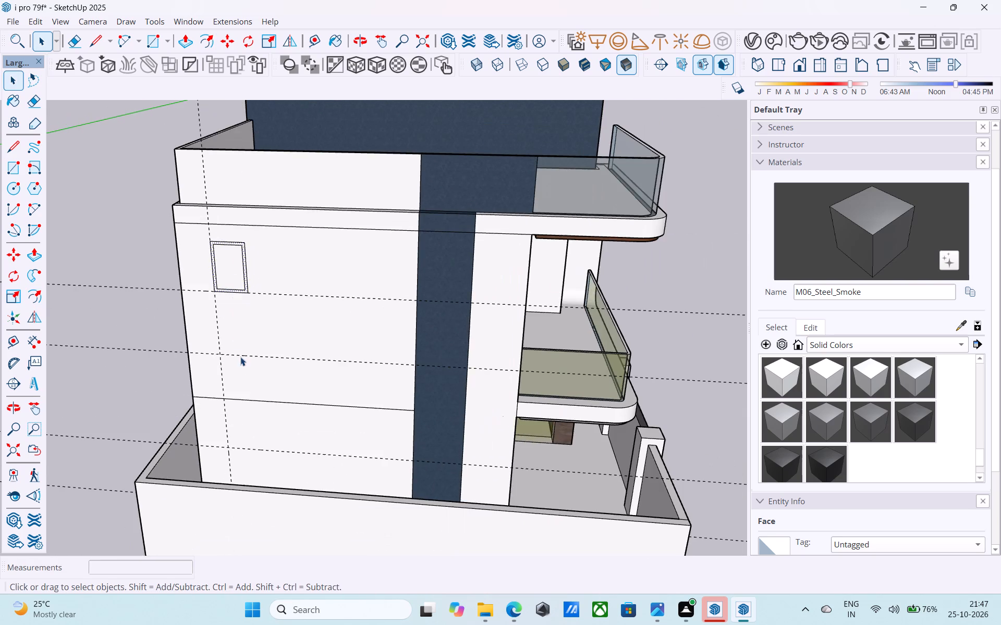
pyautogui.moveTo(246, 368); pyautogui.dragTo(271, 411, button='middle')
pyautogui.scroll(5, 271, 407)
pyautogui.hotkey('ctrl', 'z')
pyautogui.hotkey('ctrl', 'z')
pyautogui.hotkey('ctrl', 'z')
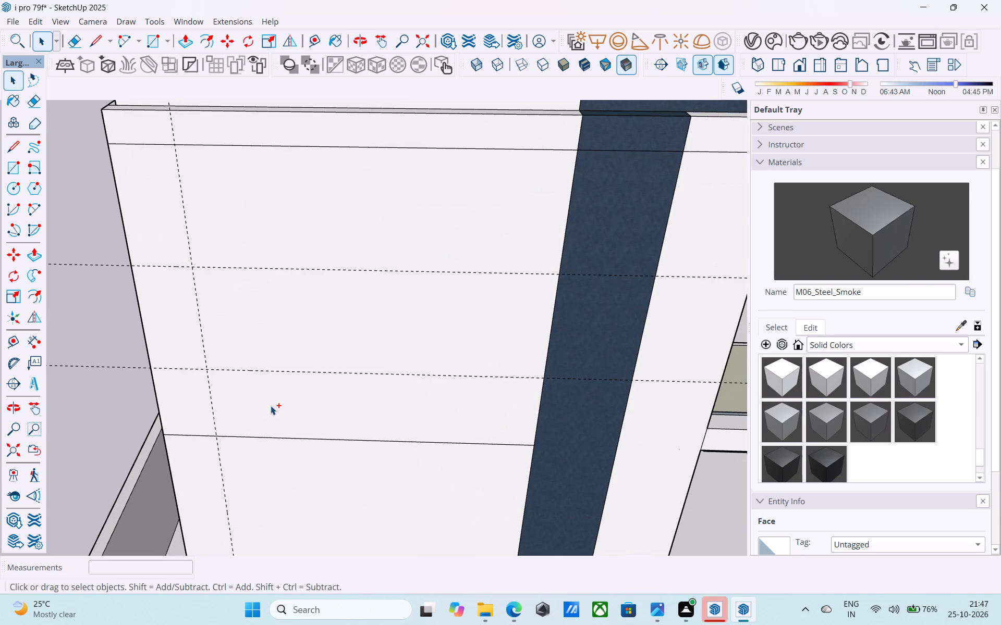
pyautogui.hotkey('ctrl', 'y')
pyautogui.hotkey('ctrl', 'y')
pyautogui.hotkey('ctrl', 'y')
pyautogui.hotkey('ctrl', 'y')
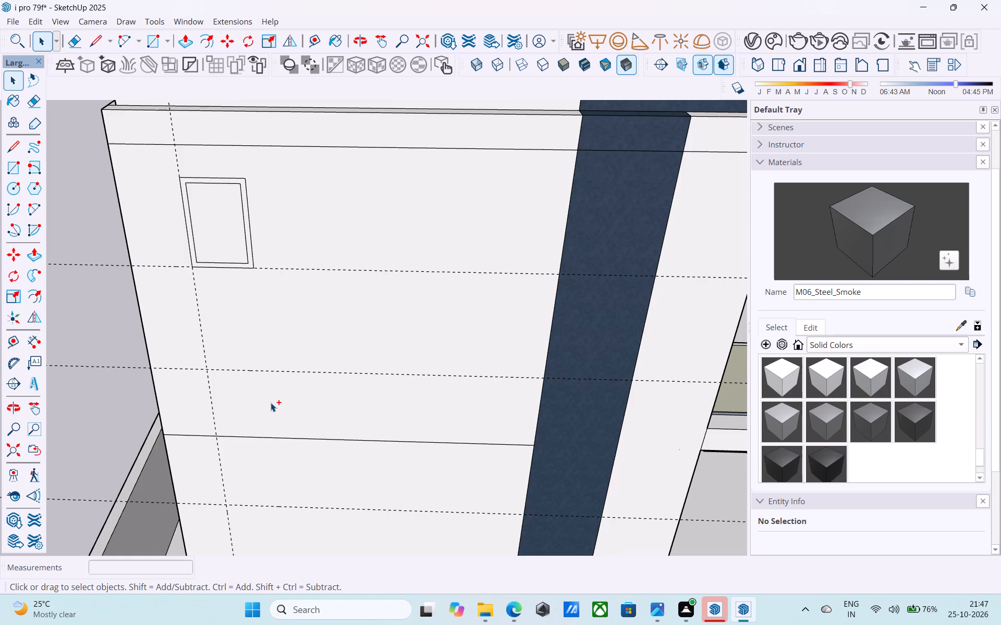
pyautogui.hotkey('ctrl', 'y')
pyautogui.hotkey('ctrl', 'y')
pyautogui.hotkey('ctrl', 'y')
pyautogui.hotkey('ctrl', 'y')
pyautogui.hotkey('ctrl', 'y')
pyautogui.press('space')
# Draw a 2' wide by 3' high rectangle on the lower side wall, starting where the vertical guide crosses the lower horizontal guide.
pyautogui.press('r')
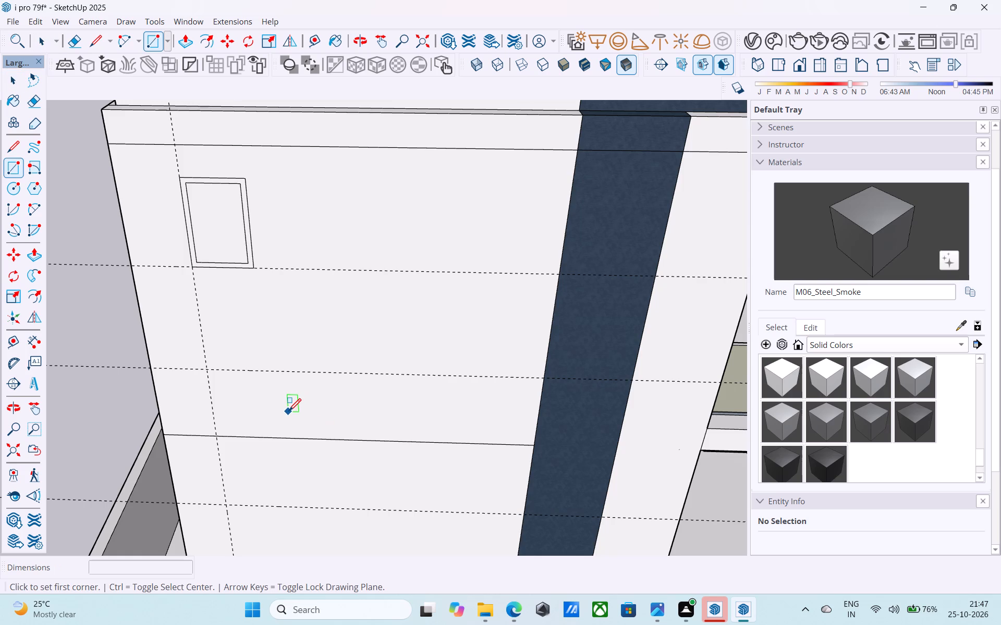
pyautogui.scroll(-2, 289, 412)
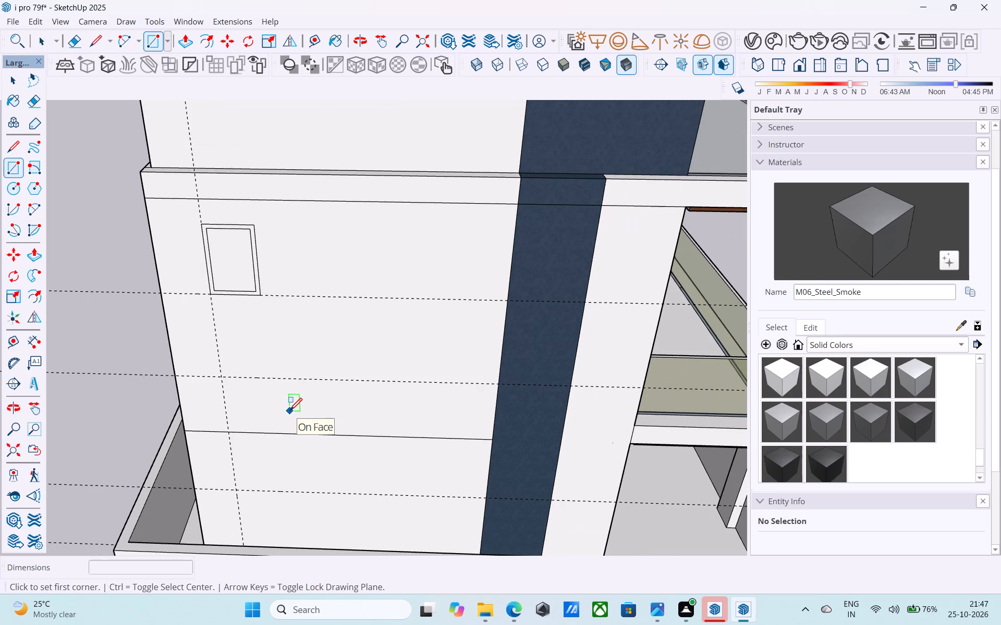
pyautogui.scroll(-2, 290, 411)
pyautogui.middleClick(222, 459)
pyautogui.moveTo(225, 458); pyautogui.dragTo(321, 430, button='middle')
pyautogui.scroll(-4, 344, 399)
pyautogui.moveTo(344, 401); pyautogui.dragTo(352, 397, button='middle')
pyautogui.moveTo(372, 387); pyautogui.dragTo(410, 367, button='middle')
pyautogui.middleClick(410, 367)
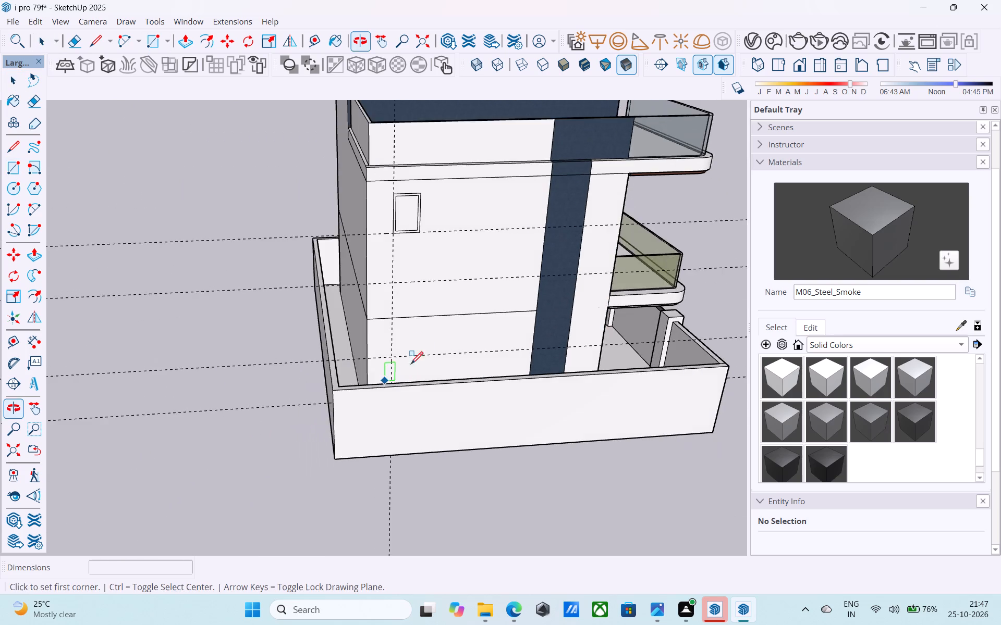
pyautogui.scroll(5, 448, 309)
pyautogui.scroll(-5, 381, 317)
pyautogui.keyDown('shift'); pyautogui.moveTo(362, 344); pyautogui.dragTo(428, 360, button='middle'); pyautogui.keyUp('shift')
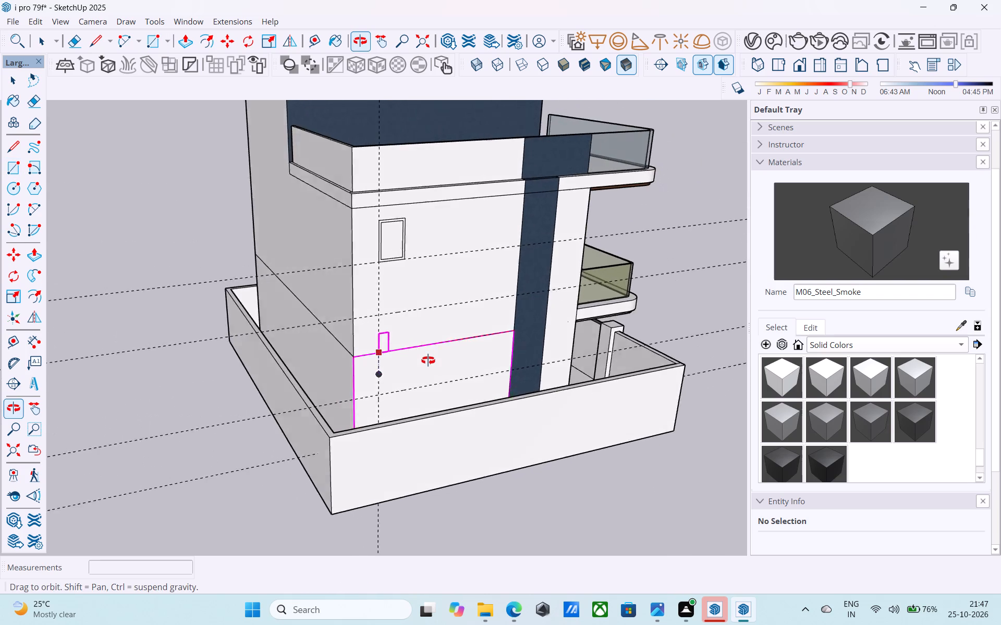
pyautogui.keyDown('shift'); pyautogui.moveTo(428, 360); pyautogui.dragTo(430, 360, button='middle'); pyautogui.keyUp('shift')
pyautogui.scroll(4, 416, 391)
pyautogui.click(380, 396)
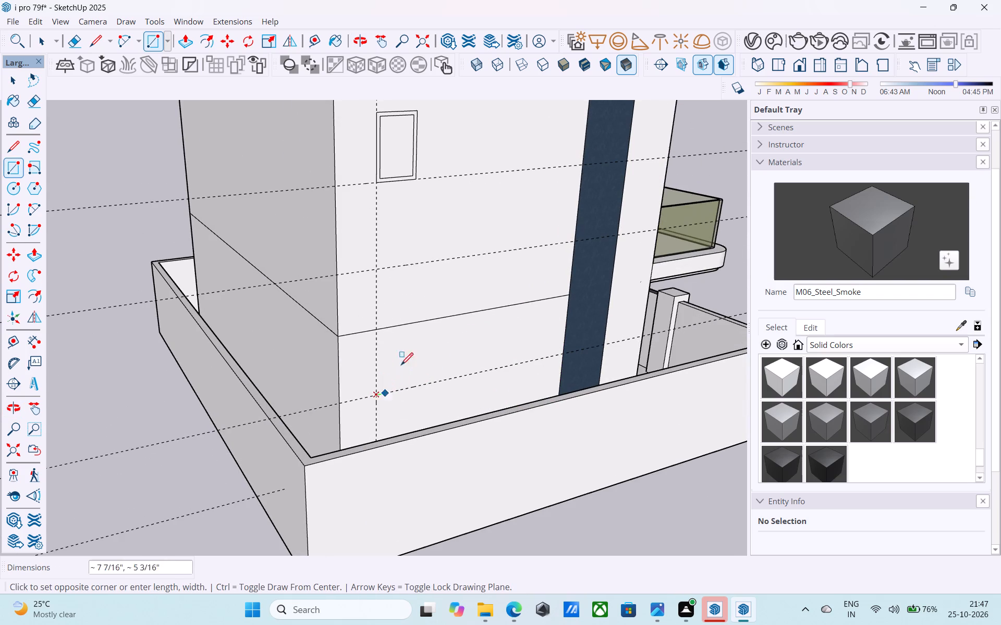
pyautogui.write("2',3'")
pyautogui.press('Return')
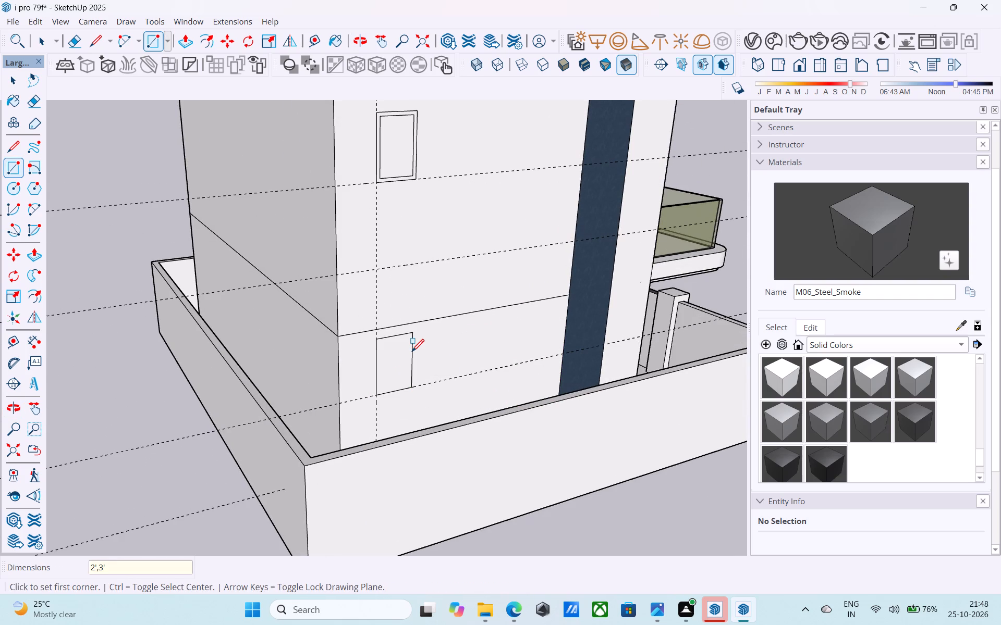
# Offset the lower rectangle's outline inward by 2" to form a window frame.
pyautogui.press('space')
pyautogui.scroll(5, 412, 353)
pyautogui.click(382, 368)
pyautogui.press('f')
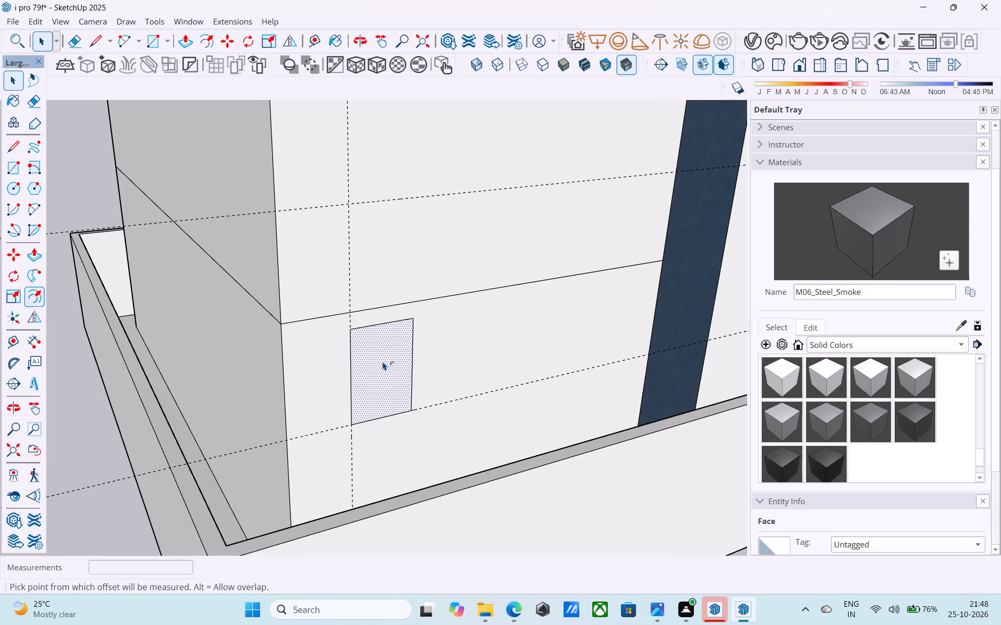
pyautogui.click(383, 361)
pyautogui.press('2')
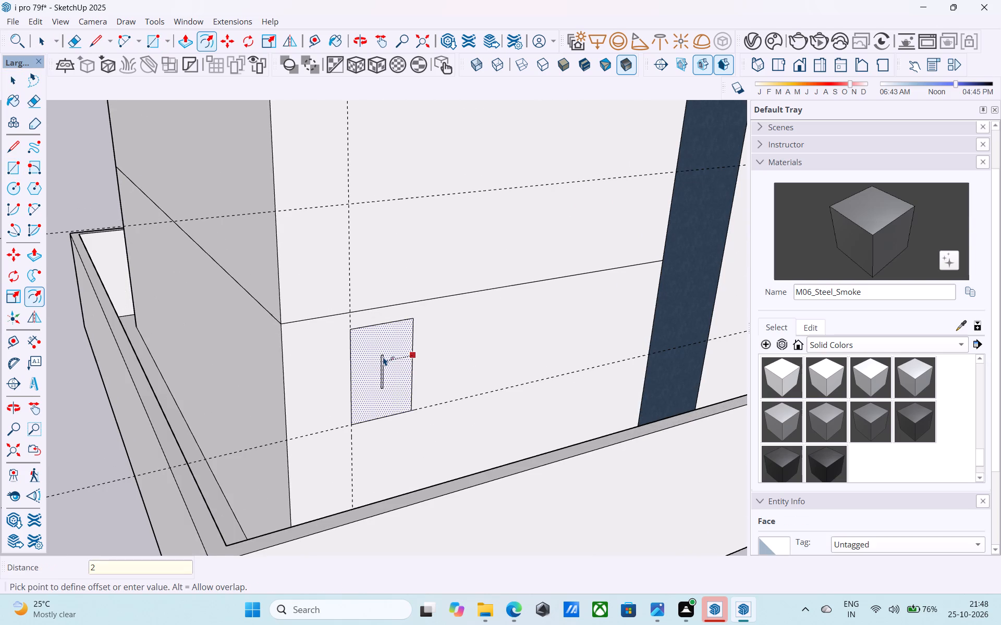
pyautogui.hotkey('shift', '"')
pyautogui.press('Return')
pyautogui.press('space')
# Push the lower side window's inner panel 9" into the wall, leaving the 2" frame around it.
pyautogui.scroll(-6, 380, 355)
pyautogui.moveTo(380, 358); pyautogui.dragTo(348, 365, button='middle')
pyautogui.scroll(5, 353, 368)
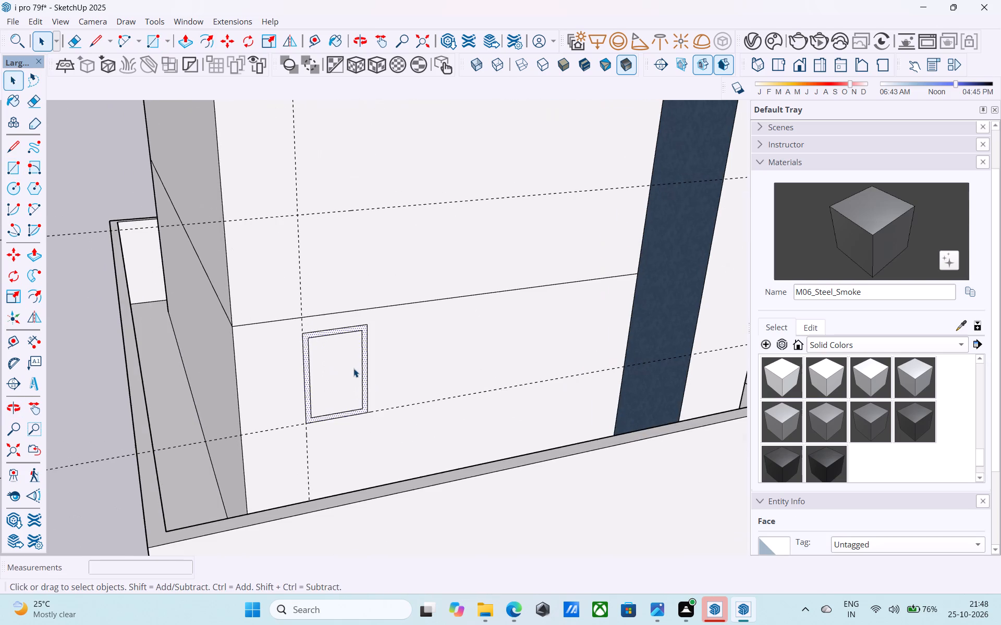
pyautogui.click(351, 367)
pyautogui.press('p')
pyautogui.scroll(1, 349, 366)
pyautogui.click(349, 366)
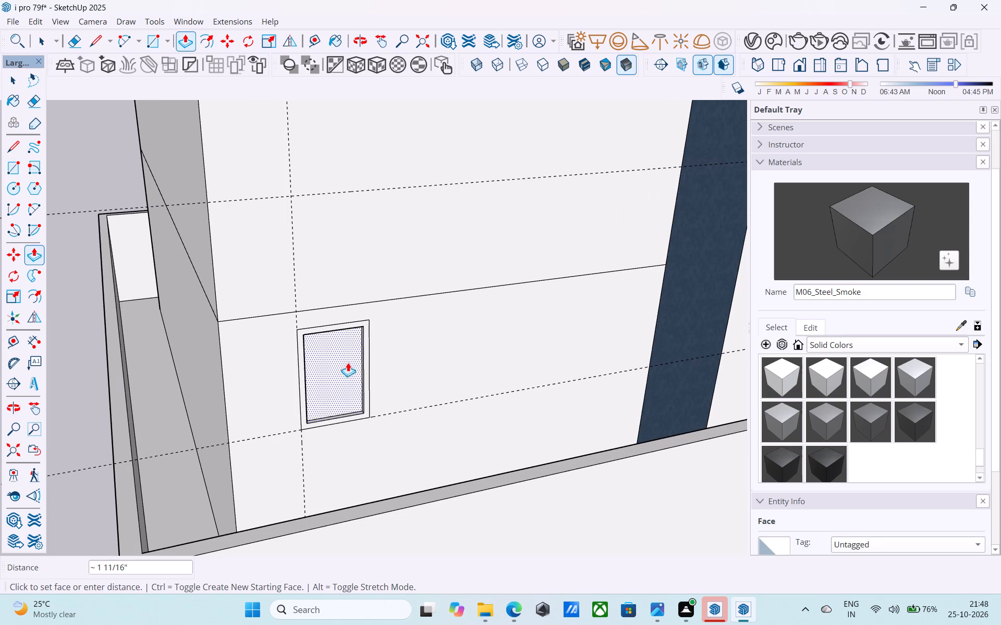
pyautogui.scroll(6, 340, 345)
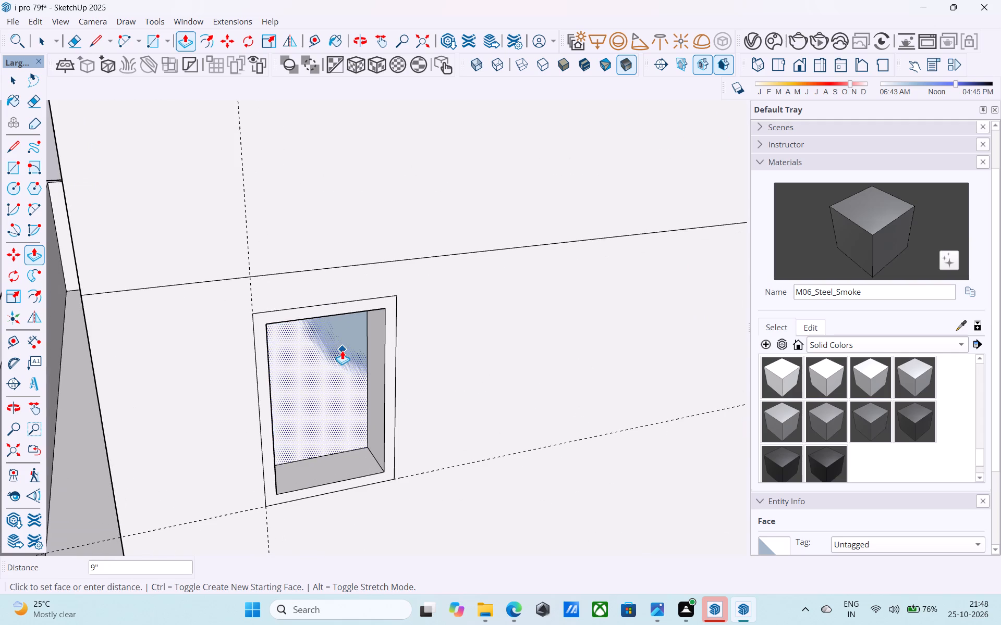
pyautogui.click(342, 351)
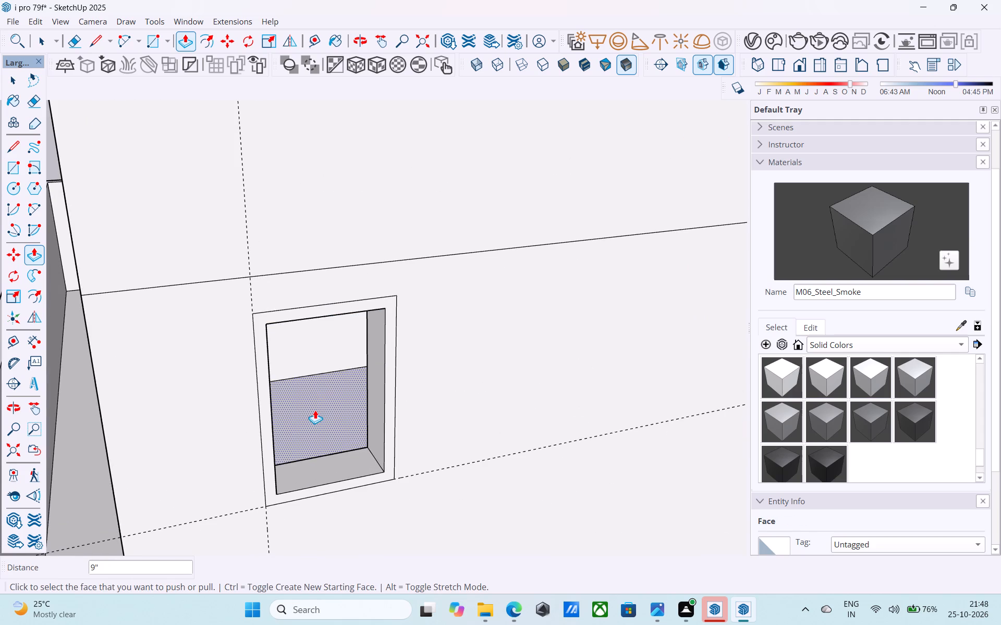
# Push the upper side window's inner panel into the wall by the same 9" depth.
pyautogui.scroll(-1, 315, 410)
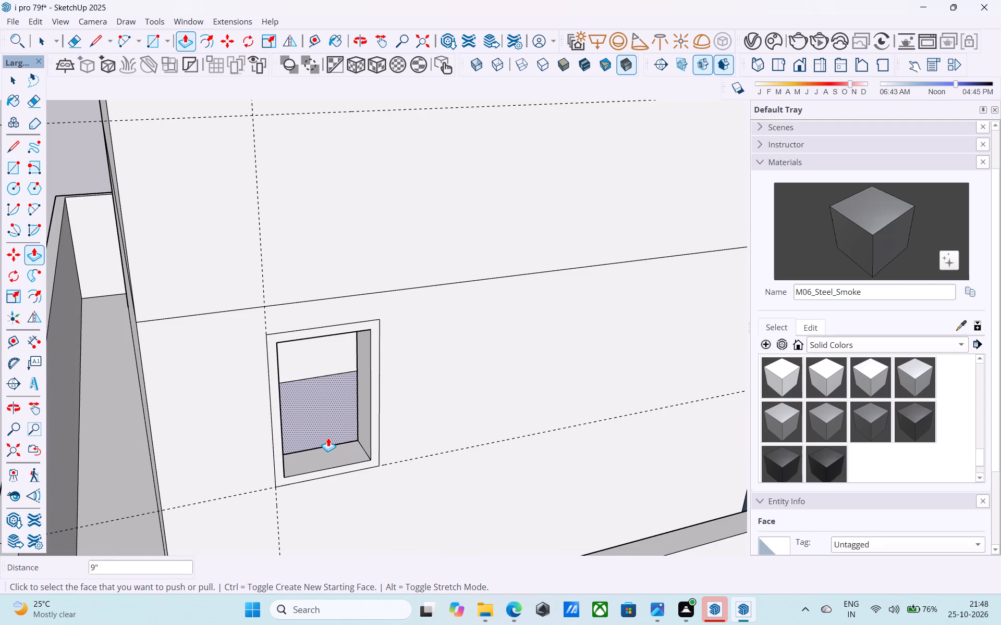
pyautogui.scroll(-2, 328, 439)
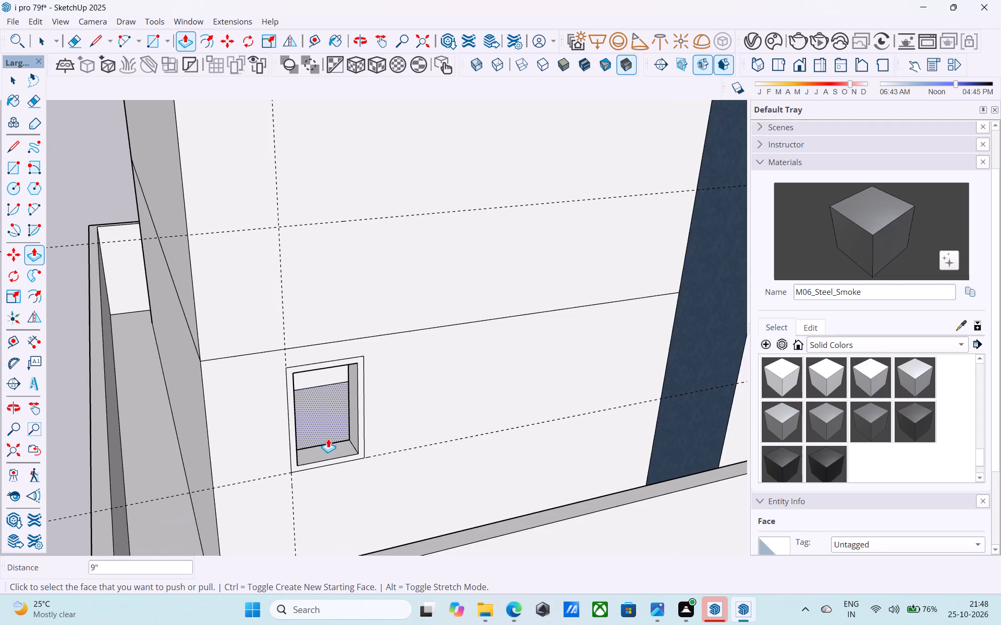
pyautogui.scroll(-5, 328, 439)
pyautogui.scroll(1, 317, 441)
pyautogui.scroll(-3, 317, 441)
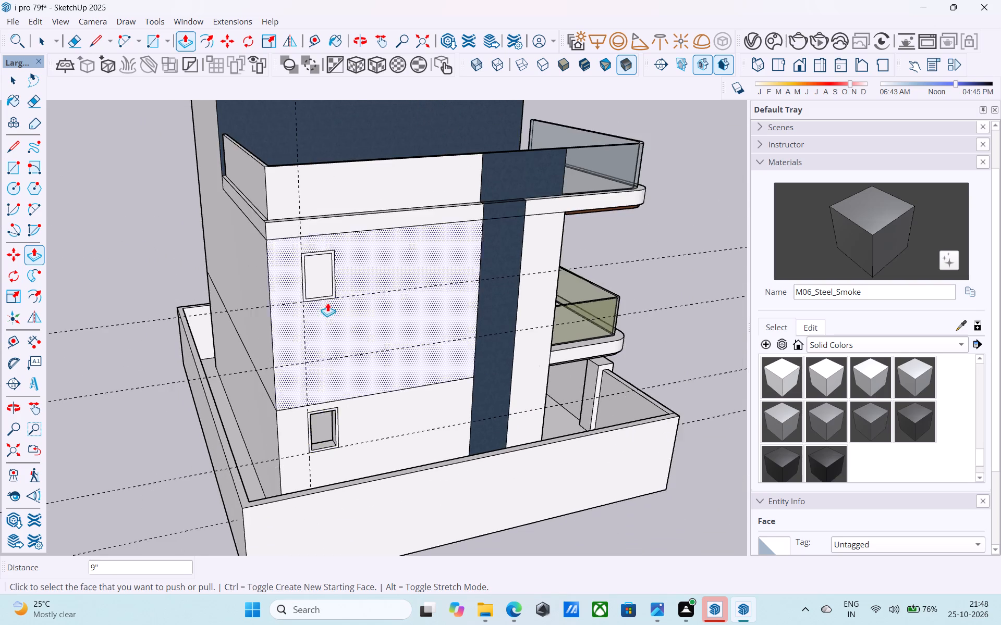
pyautogui.scroll(7, 321, 240)
pyautogui.doubleClick(300, 287)
pyautogui.press('space')
# Delete the recessed back face inside the upper side window to open it up.
pyautogui.scroll(2, 303, 290)
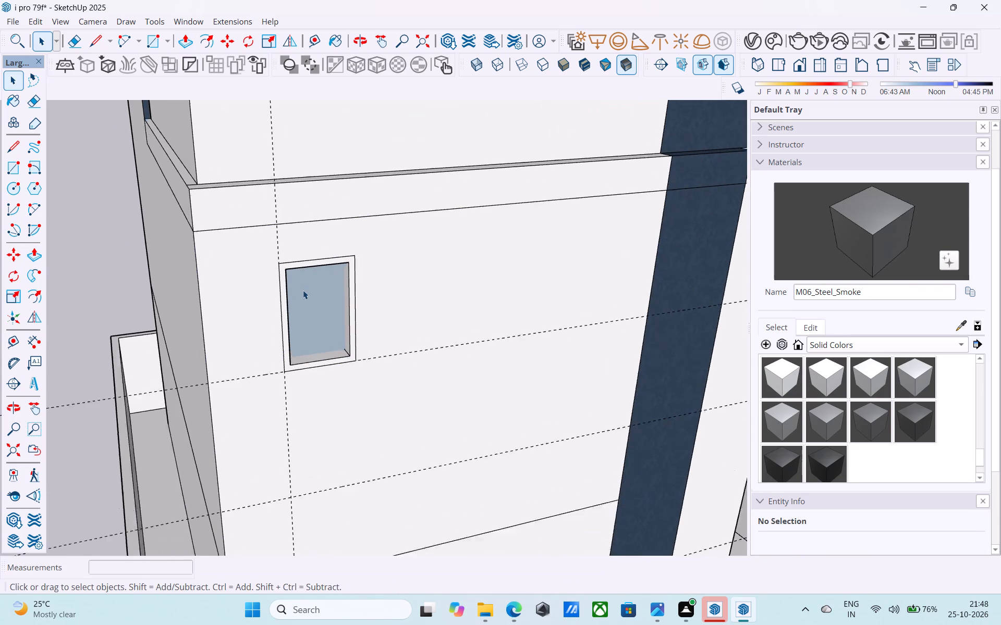
pyautogui.scroll(5, 303, 290)
pyautogui.click(307, 307)
pyautogui.press('Delete')
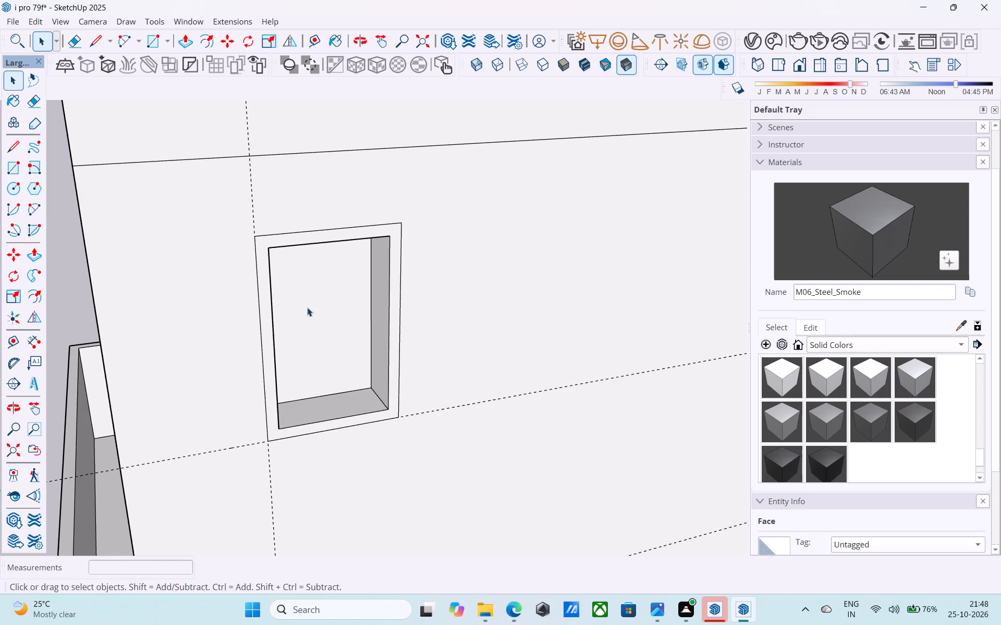
# Save the model with the two side wall window openings.
pyautogui.scroll(-5, 309, 306)
pyautogui.middleClick(313, 310)
pyautogui.moveTo(313, 310); pyautogui.dragTo(224, 326, button='middle')
pyautogui.scroll(-9, 217, 320)
pyautogui.moveTo(361, 305); pyautogui.dragTo(68, 310, button='middle')
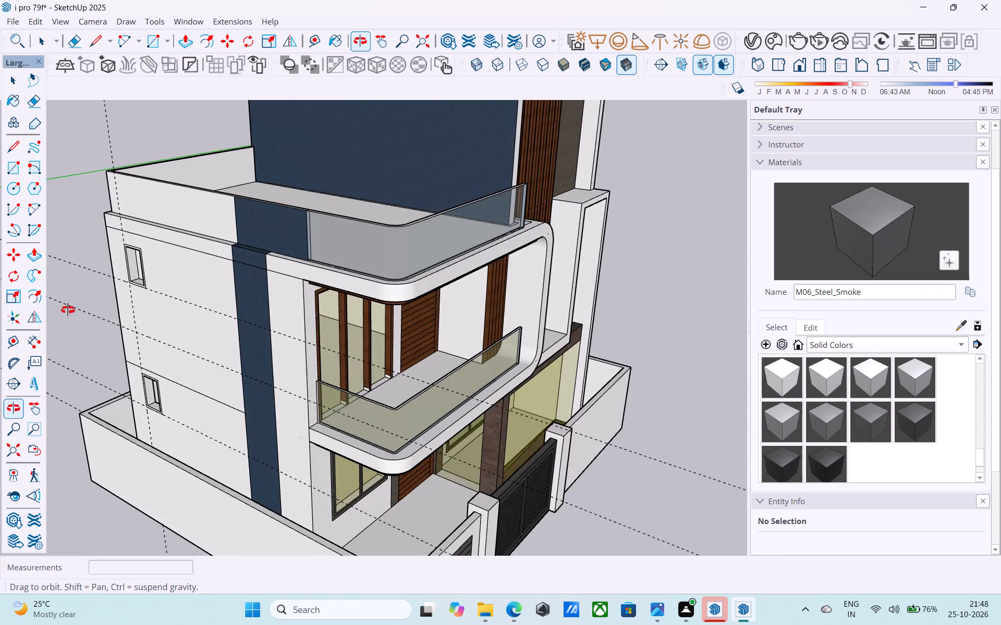
pyautogui.moveTo(68, 310); pyautogui.dragTo(83, 282, button='middle')
pyautogui.moveTo(107, 281); pyautogui.dragTo(120, 262, button='middle')
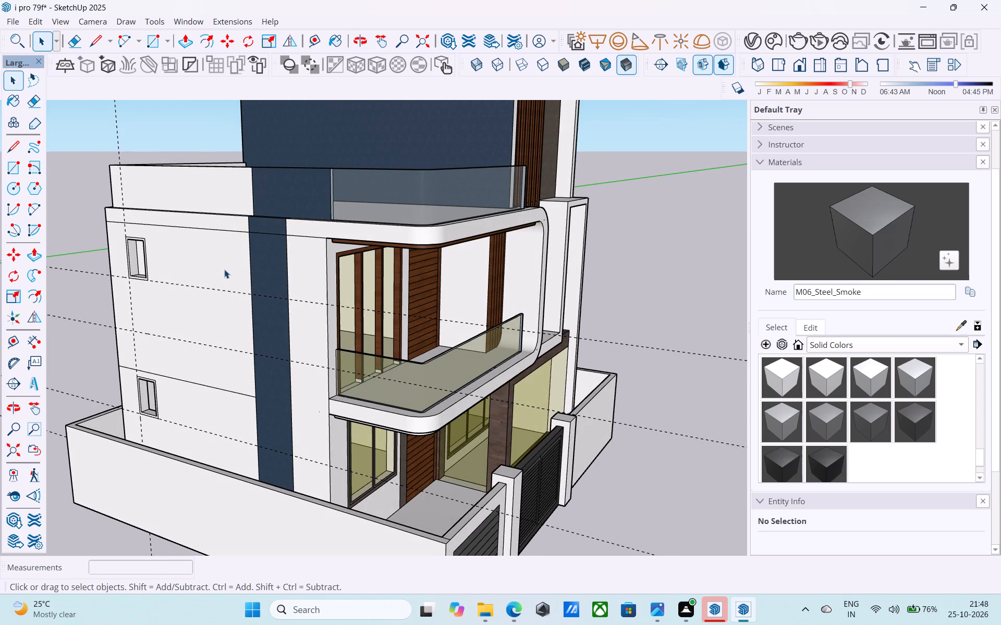
pyautogui.moveTo(228, 289); pyautogui.dragTo(245, 273, button='middle')
pyautogui.middleClick(245, 273)
pyautogui.scroll(4, 245, 273)
pyautogui.hotkey('ctrl', 's')
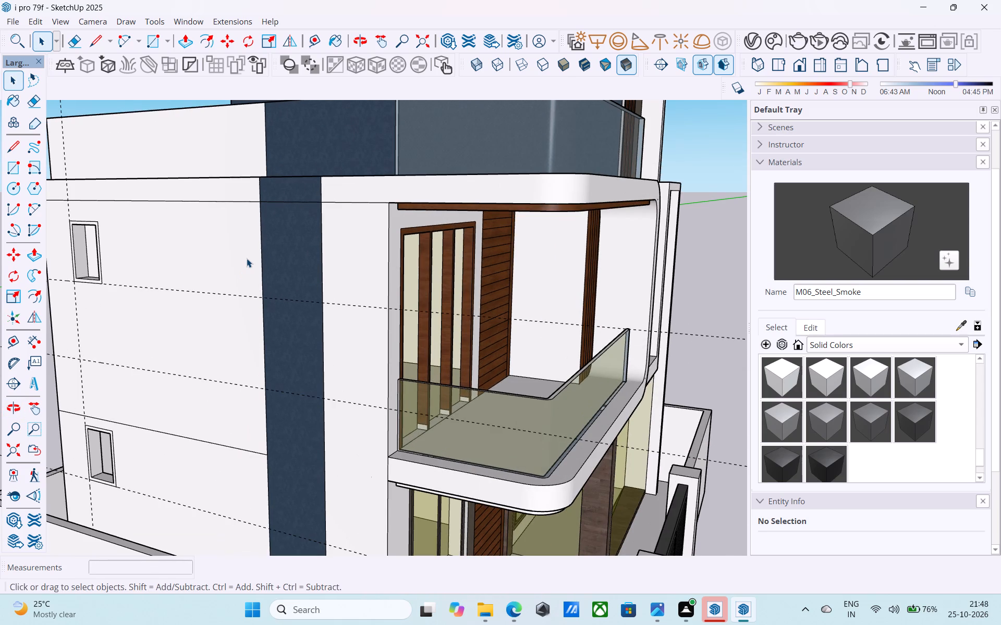
pyautogui.scroll(-5, 247, 258)
pyautogui.keyDown('shift'); pyautogui.moveTo(247, 261); pyautogui.dragTo(417, 269, button='middle'); pyautogui.keyUp('shift')
pyautogui.middleClick(419, 269)
pyautogui.keyDown('shift'); pyautogui.moveTo(301, 299); pyautogui.dragTo(197, 324, button='middle'); pyautogui.keyUp('shift')
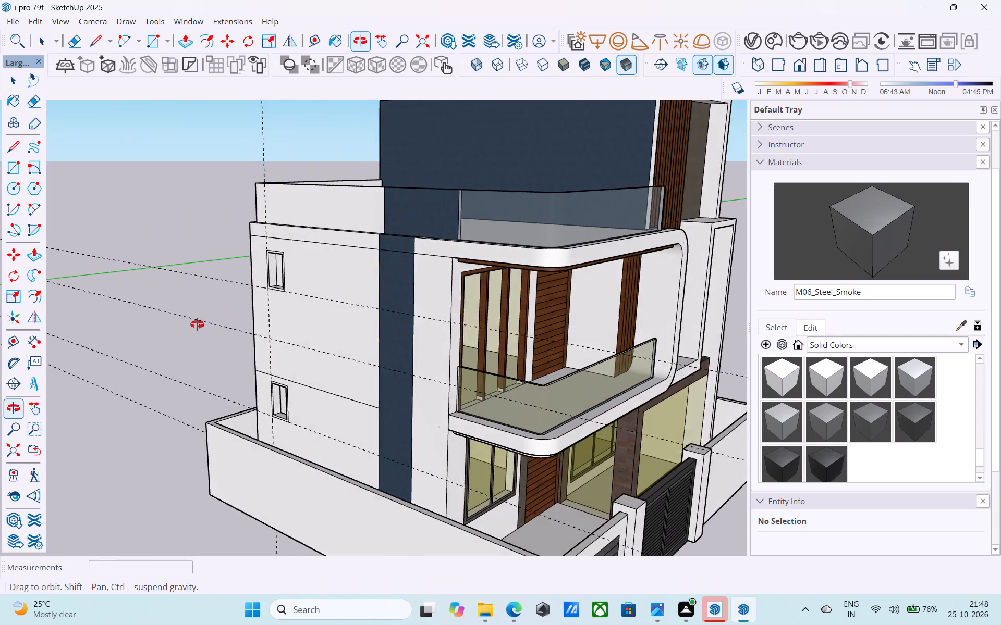
pyautogui.keyDown('shift'); pyautogui.moveTo(197, 324); pyautogui.dragTo(194, 325, button='middle'); pyautogui.keyUp('shift')
pyautogui.keyDown('shift'); pyautogui.moveTo(284, 328); pyautogui.dragTo(214, 317, button='middle'); pyautogui.keyUp('shift')
pyautogui.hotkey('ctrl', 's')
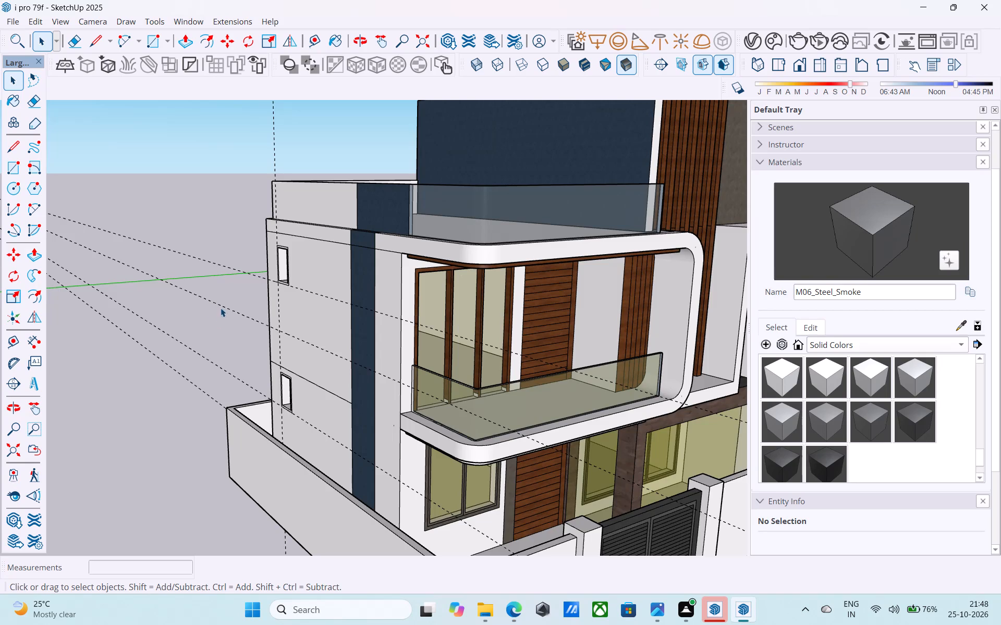
# Erase the vertical and horizontal construction guides that run across the side wall.
pyautogui.scroll(-5, 222, 299)
pyautogui.keyDown('shift'); pyautogui.moveTo(222, 306); pyautogui.dragTo(222, 315, button='middle'); pyautogui.keyUp('shift')
pyautogui.middleClick(222, 315)
pyautogui.press('e')
pyautogui.moveTo(200, 234); pyautogui.dragTo(172, 305)
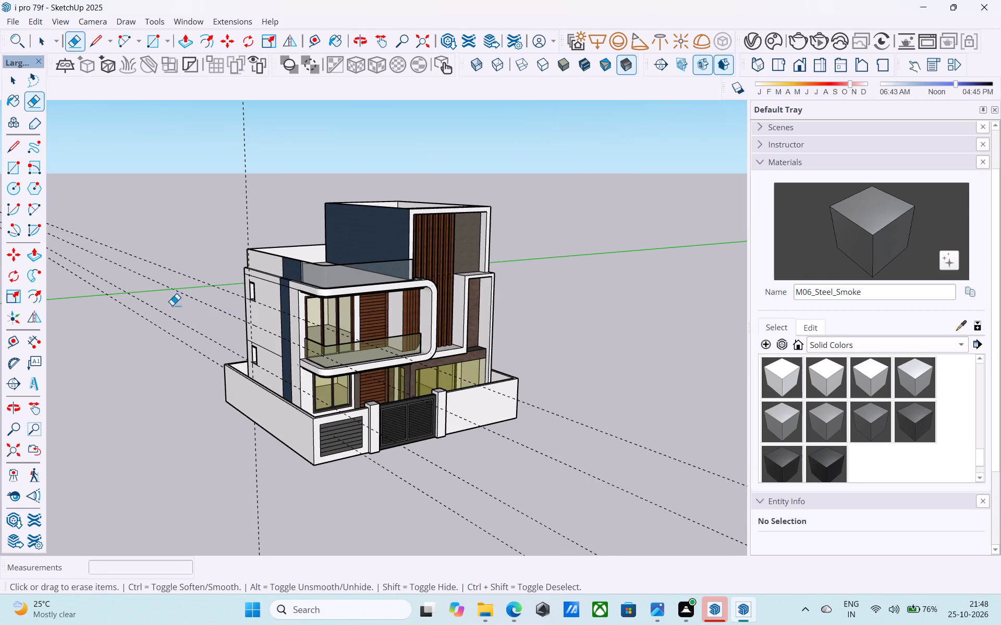
pyautogui.moveTo(172, 305); pyautogui.dragTo(179, 388)
pyautogui.moveTo(212, 217); pyautogui.dragTo(306, 165)
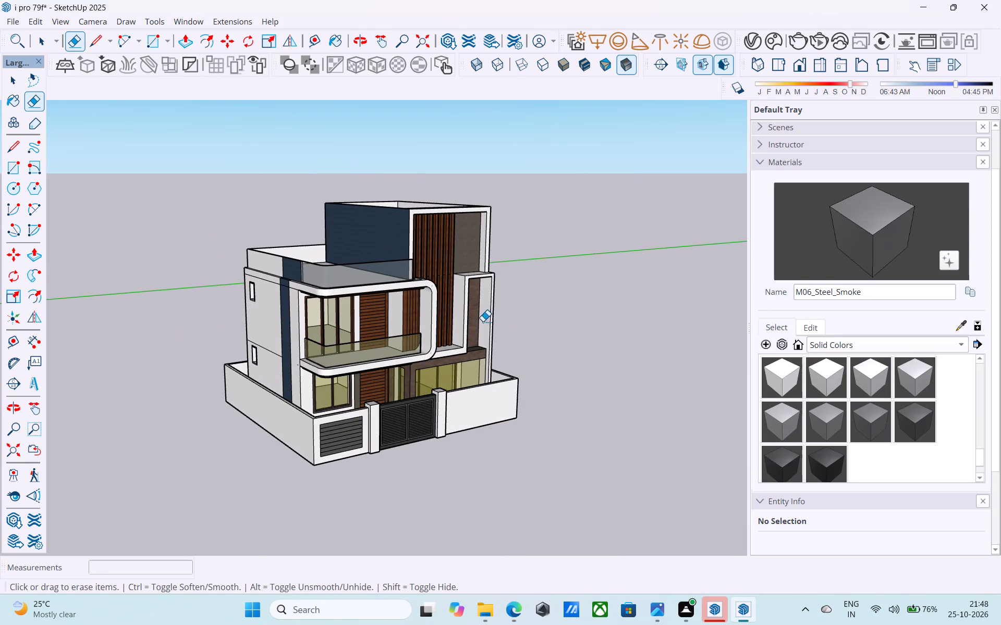
pyautogui.press('space')
# Save the model.
pyautogui.hotkey('ctrl', 's')
# Examine the whole house from the front and both sides, including the gate and compound wall.
pyautogui.moveTo(465, 312); pyautogui.dragTo(376, 299, button='middle')
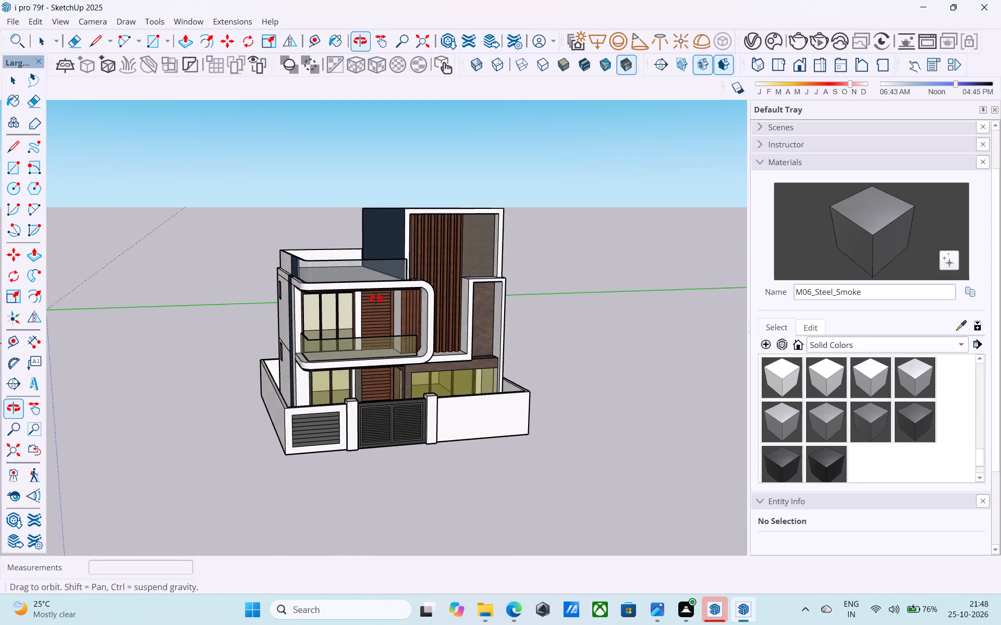
pyautogui.moveTo(376, 299); pyautogui.dragTo(302, 298, button='middle')
pyautogui.moveTo(425, 291); pyautogui.dragTo(220, 331, button='middle')
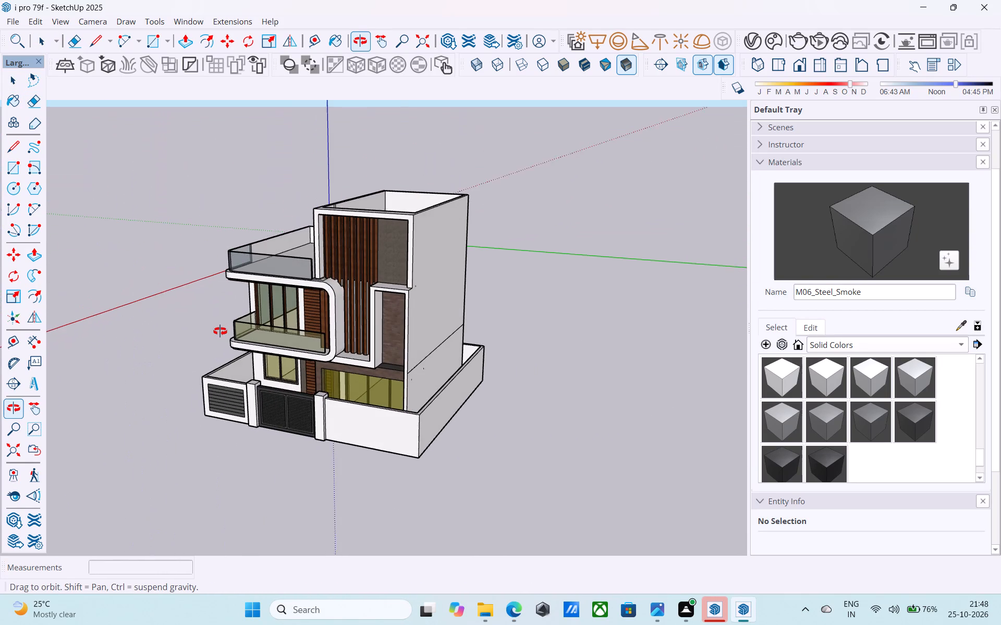
pyautogui.moveTo(220, 331); pyautogui.dragTo(251, 332, button='middle')
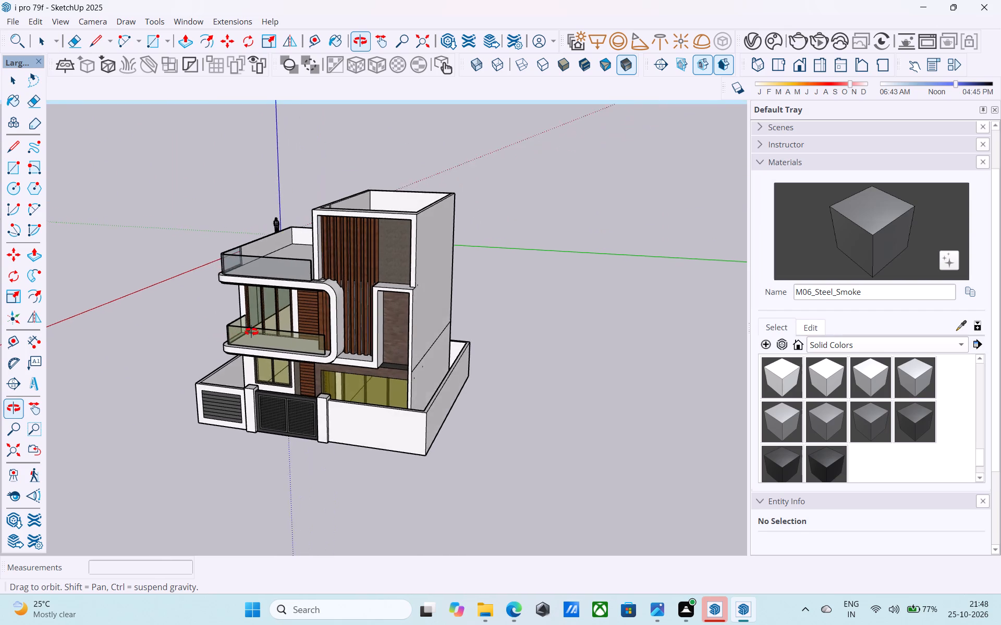
pyautogui.moveTo(251, 332); pyautogui.dragTo(353, 321, button='middle')
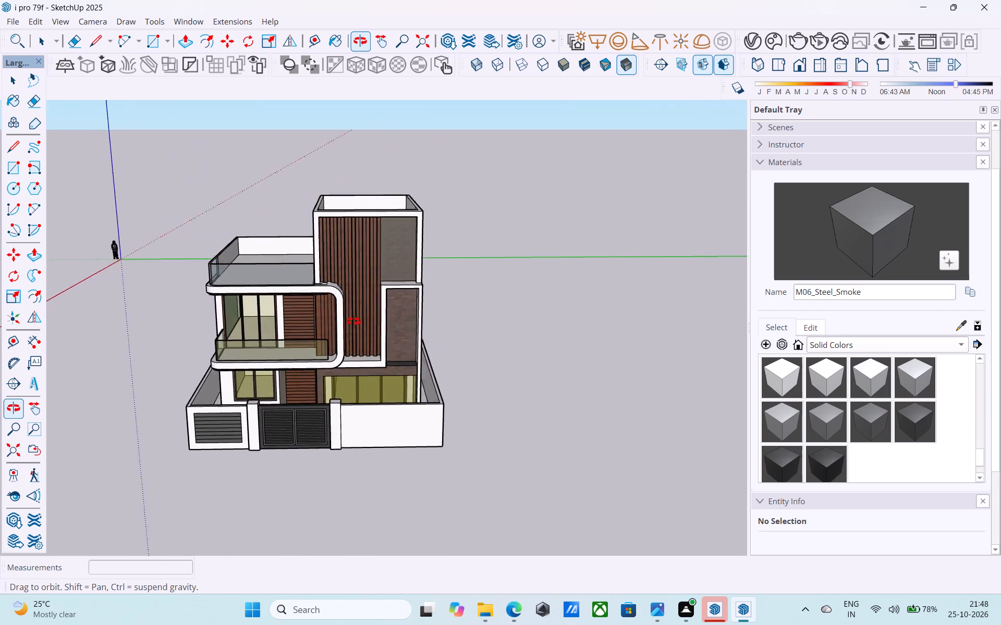
pyautogui.moveTo(353, 321); pyautogui.dragTo(599, 293, button='middle')
pyautogui.keyDown('shift'); pyautogui.moveTo(486, 302); pyautogui.dragTo(476, 249, button='middle'); pyautogui.keyUp('shift')
pyautogui.scroll(-3, 402, 272)
pyautogui.keyDown('shift'); pyautogui.moveTo(398, 280); pyautogui.dragTo(406, 222, button='middle'); pyautogui.keyUp('shift')
pyautogui.scroll(4, 352, 312)
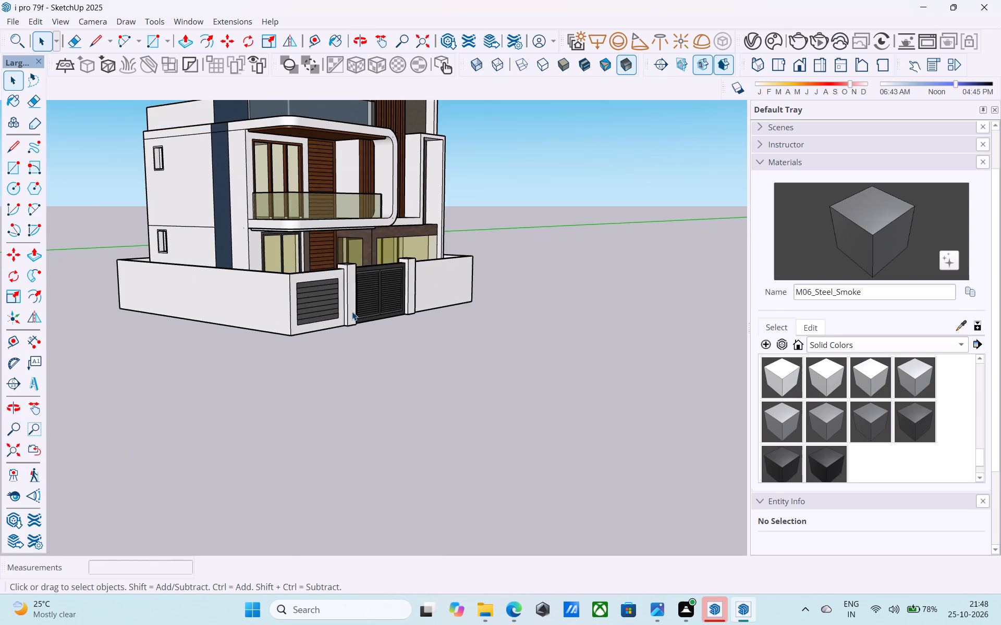
pyautogui.scroll(-4, 352, 311)
pyautogui.moveTo(352, 311); pyautogui.dragTo(210, 356, button='middle')
pyautogui.middleClick(210, 356)
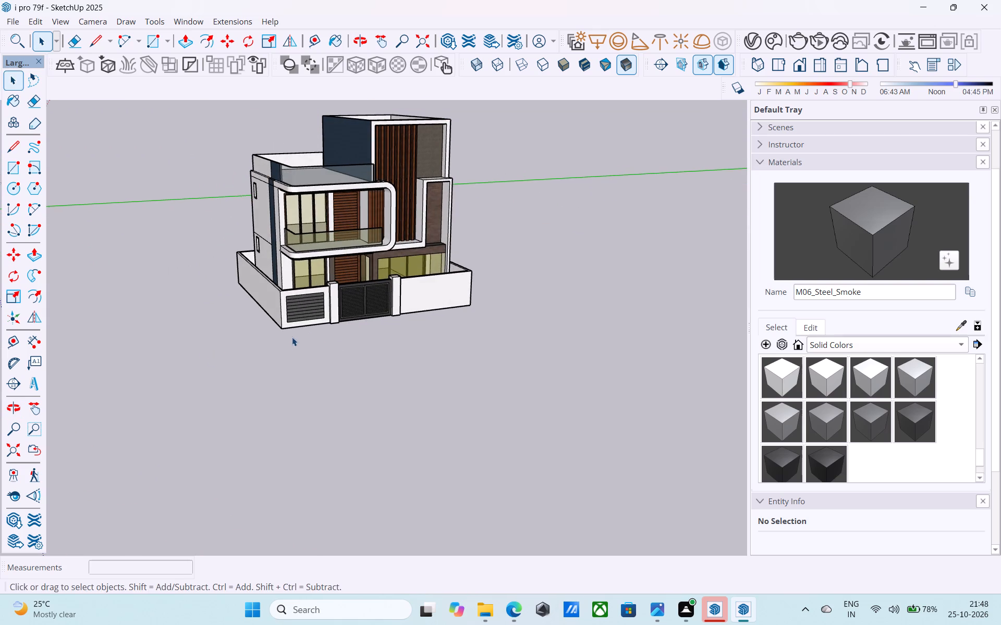
pyautogui.scroll(7, 335, 324)
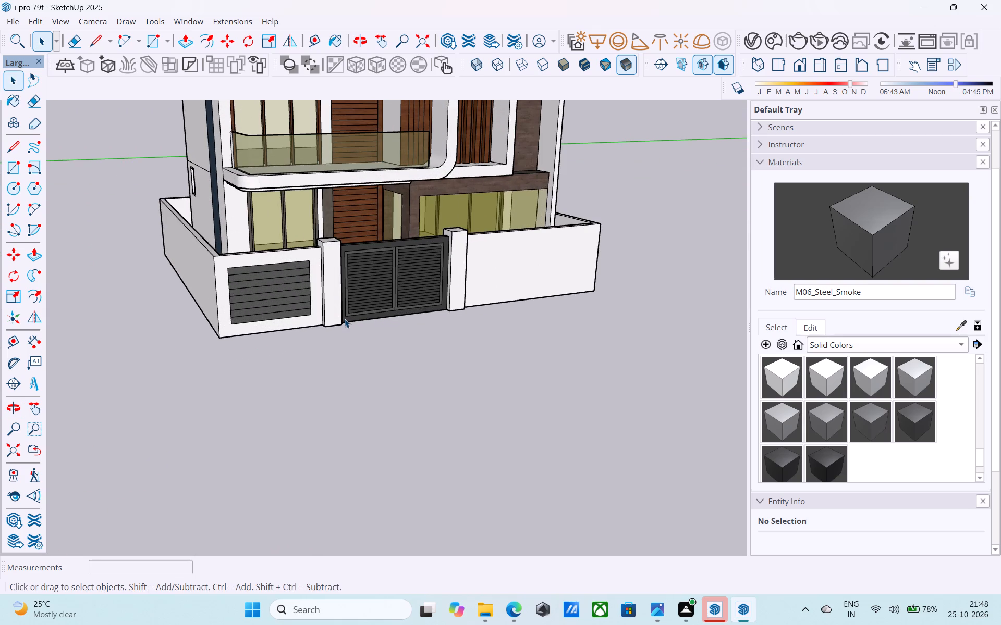
pyautogui.moveTo(346, 319); pyautogui.dragTo(339, 316, button='middle')
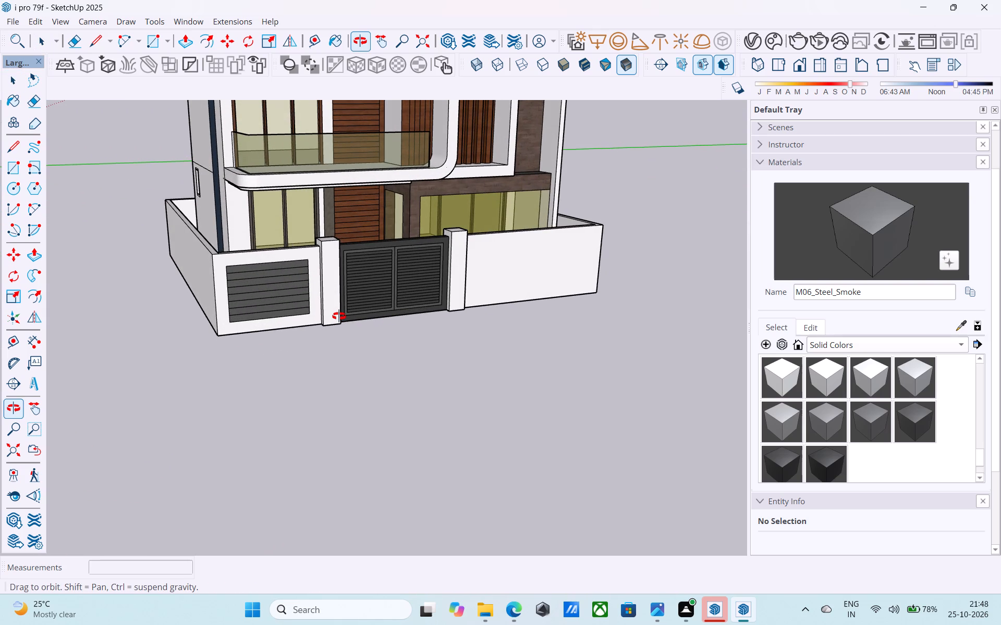
pyautogui.moveTo(339, 316); pyautogui.dragTo(314, 322, button='middle')
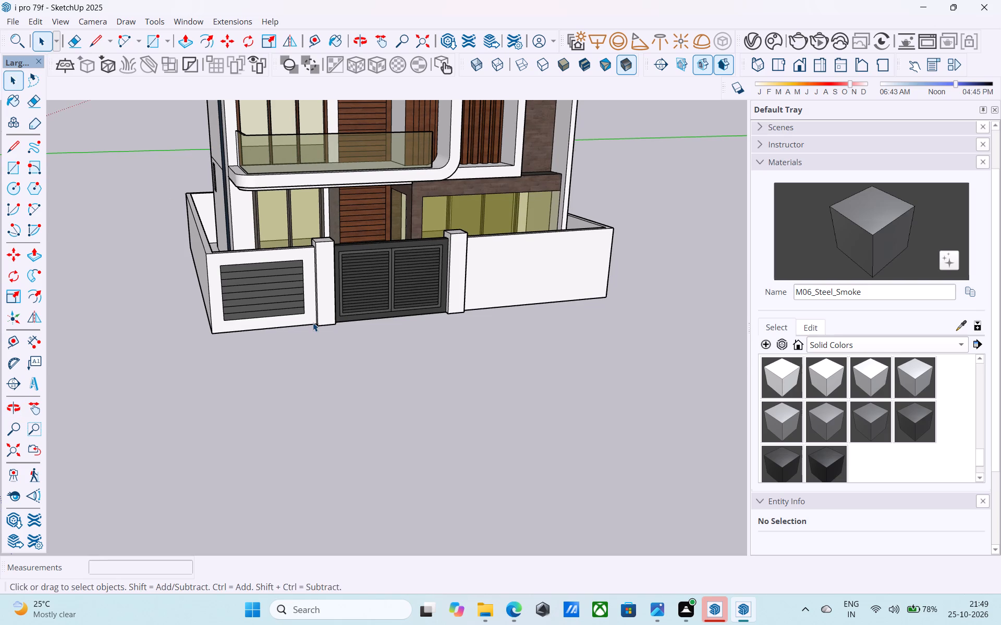
pyautogui.scroll(-3, 313, 322)
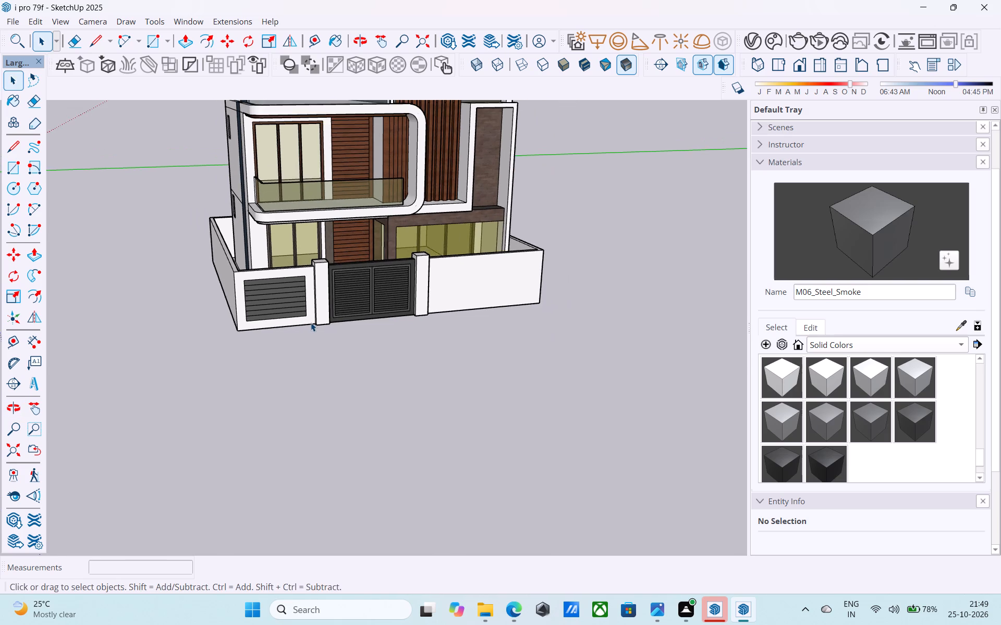
pyautogui.scroll(-5, 311, 322)
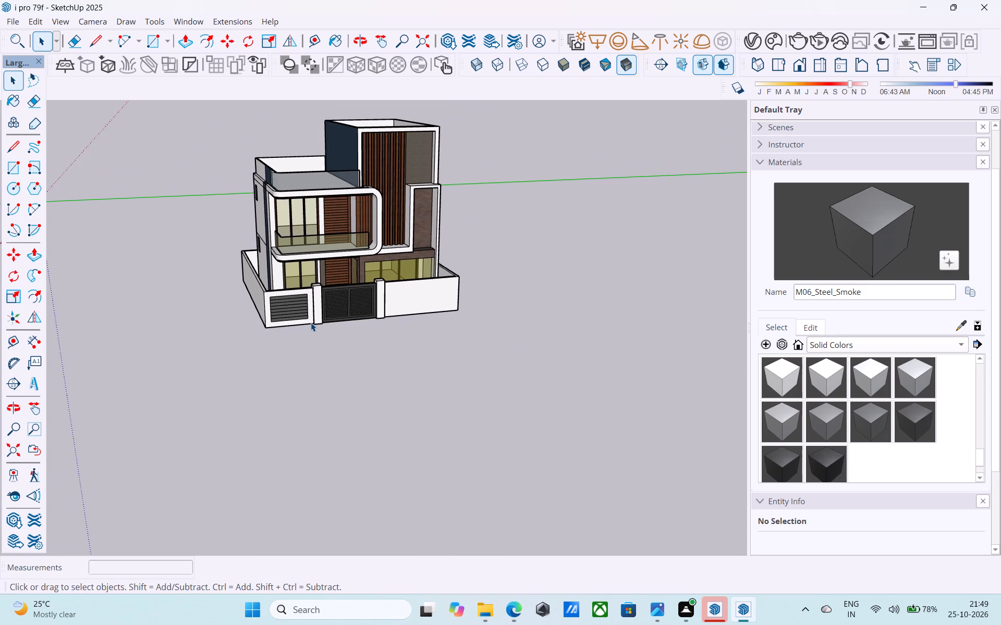
pyautogui.scroll(-2, 313, 319)
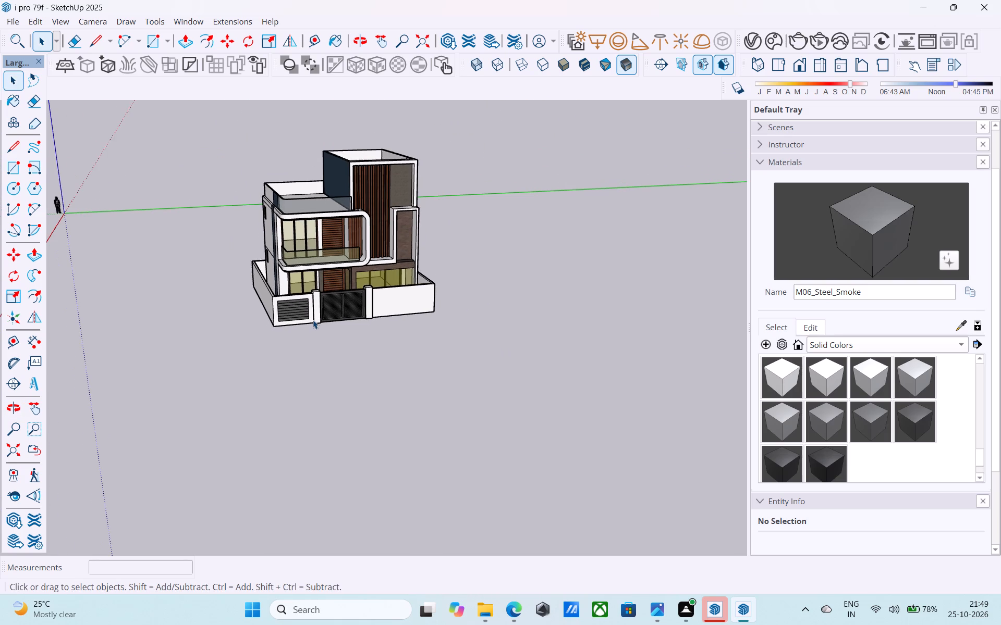
pyautogui.scroll(-1, 313, 320)
pyautogui.moveTo(304, 315); pyautogui.dragTo(173, 320, button='middle')
# Draw a thin ground-level rectangle along the front gate's base, from one gate pillar's front corner to the opposite pillar.
pyautogui.scroll(2, 309, 315)
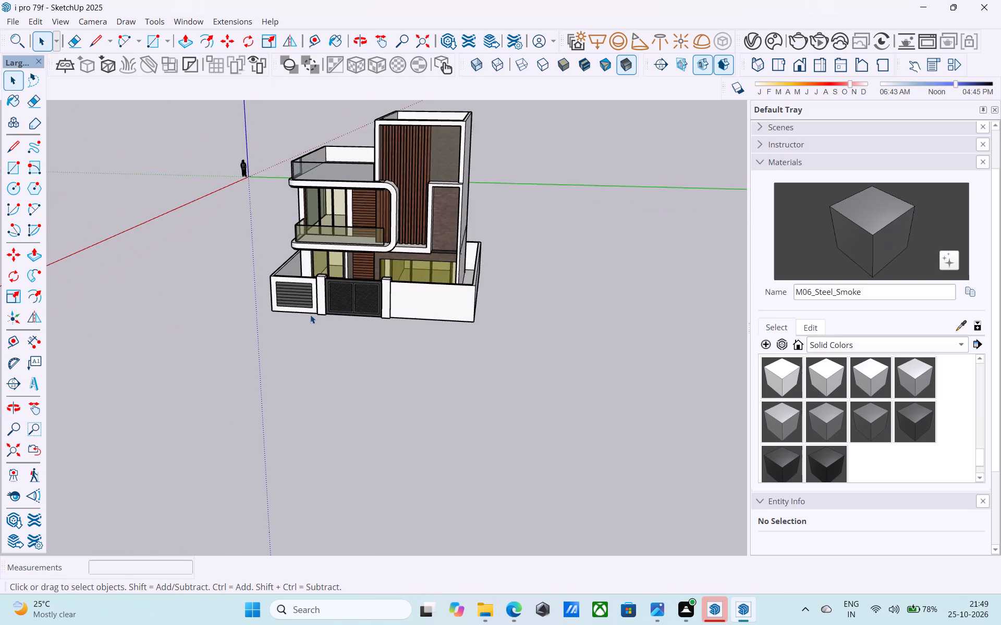
pyautogui.scroll(3, 310, 315)
pyautogui.keyDown('shift'); pyautogui.moveTo(341, 302); pyautogui.dragTo(323, 318, button='middle'); pyautogui.keyUp('shift')
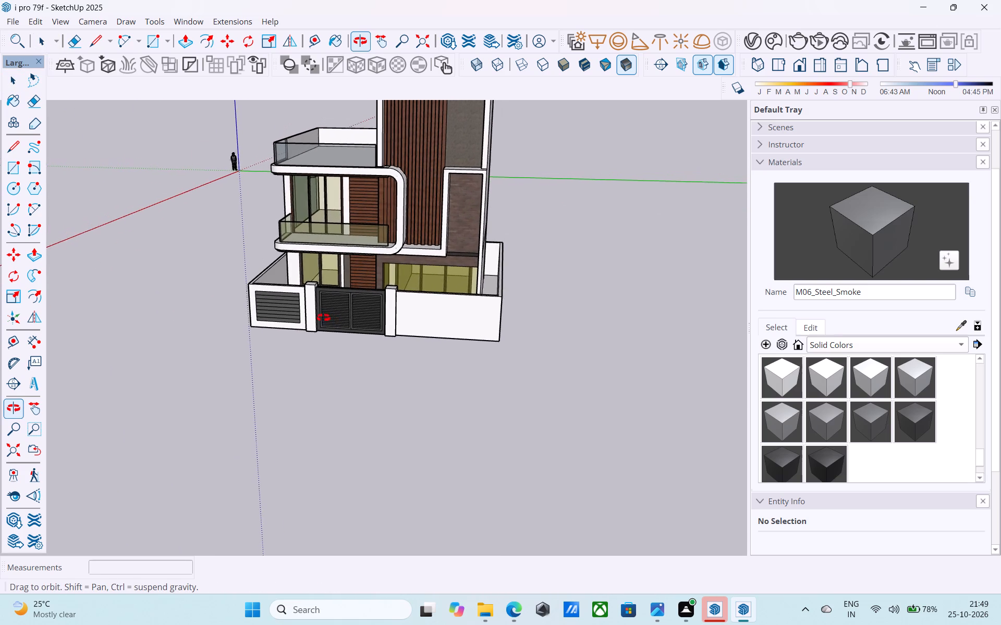
pyautogui.keyDown('shift'); pyautogui.moveTo(323, 318); pyautogui.dragTo(288, 327, button='middle'); pyautogui.keyUp('shift')
pyautogui.scroll(5, 288, 327)
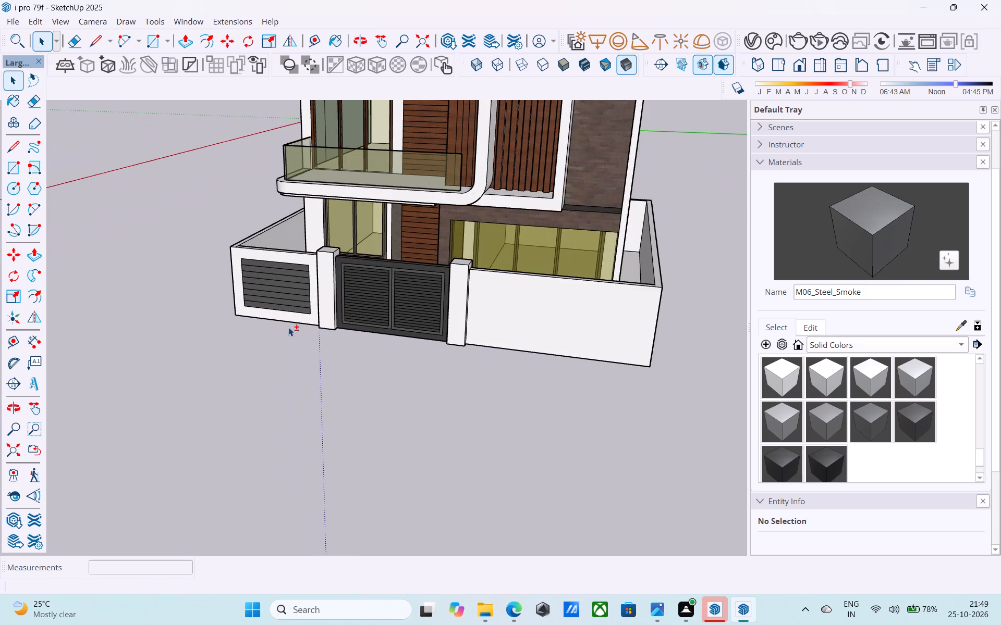
pyautogui.scroll(4, 288, 327)
pyautogui.moveTo(363, 326); pyautogui.dragTo(194, 334, button='middle')
pyautogui.middleClick(377, 316)
pyautogui.moveTo(377, 316); pyautogui.dragTo(321, 301, button='middle')
pyautogui.middleClick(322, 302)
pyautogui.scroll(5, 354, 332)
pyautogui.press('r')
pyautogui.scroll(3, 354, 333)
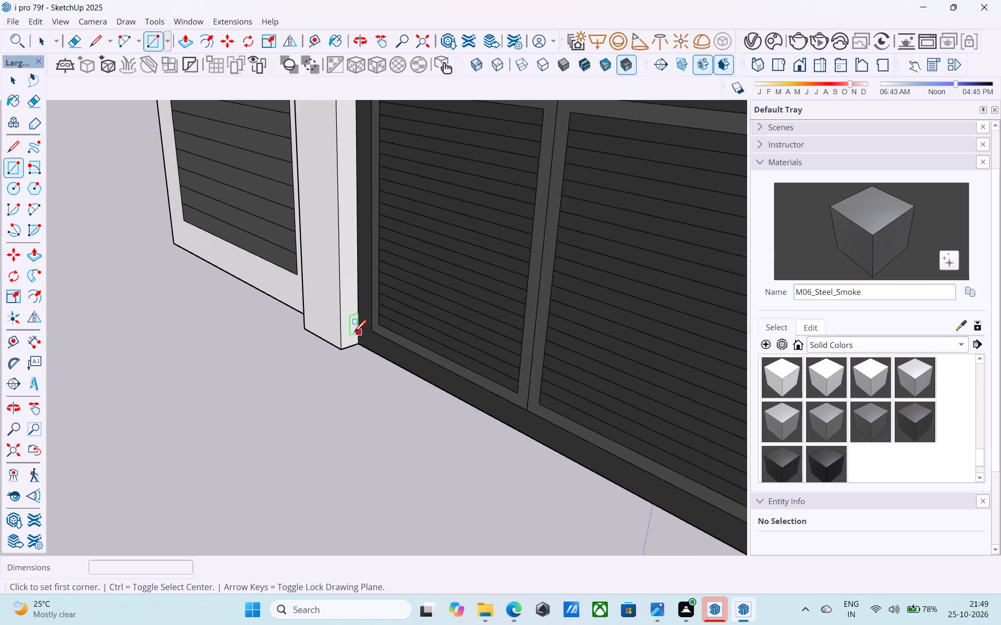
pyautogui.scroll(3, 354, 333)
pyautogui.click(335, 354)
pyautogui.scroll(-11, 335, 347)
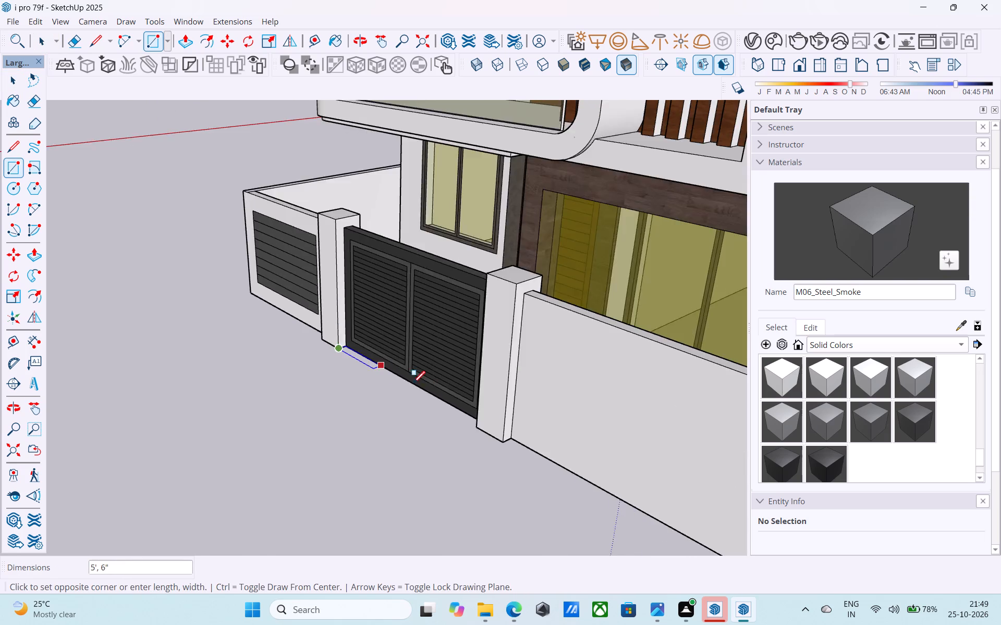
pyautogui.moveTo(417, 384); pyautogui.dragTo(682, 436, button='middle')
pyautogui.scroll(8, 535, 404)
pyautogui.moveTo(471, 361); pyautogui.dragTo(612, 378, button='middle')
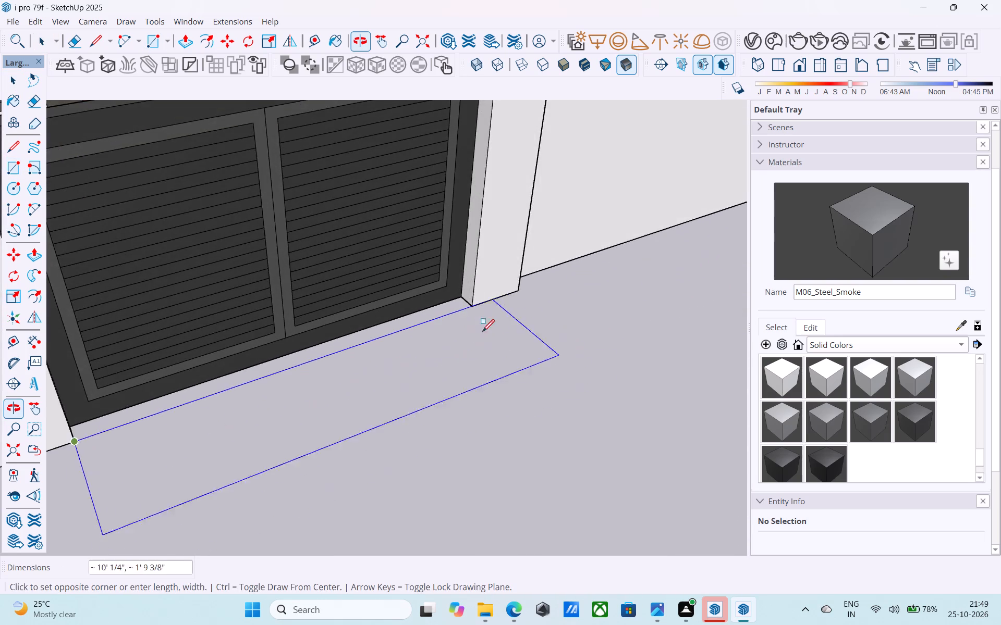
pyautogui.scroll(7, 478, 327)
pyautogui.click(454, 283)
pyautogui.scroll(-6, 454, 283)
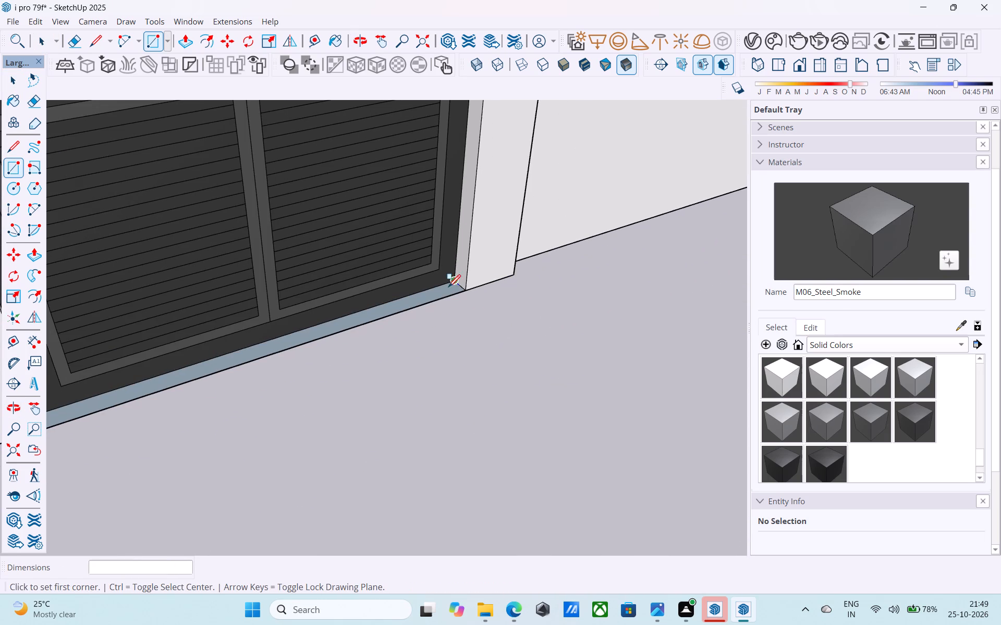
# Reverse the face of the thin ground-level rectangle along the front gate's base.
pyautogui.press('space')
pyautogui.click(443, 294)
pyautogui.rightClick(442, 294)
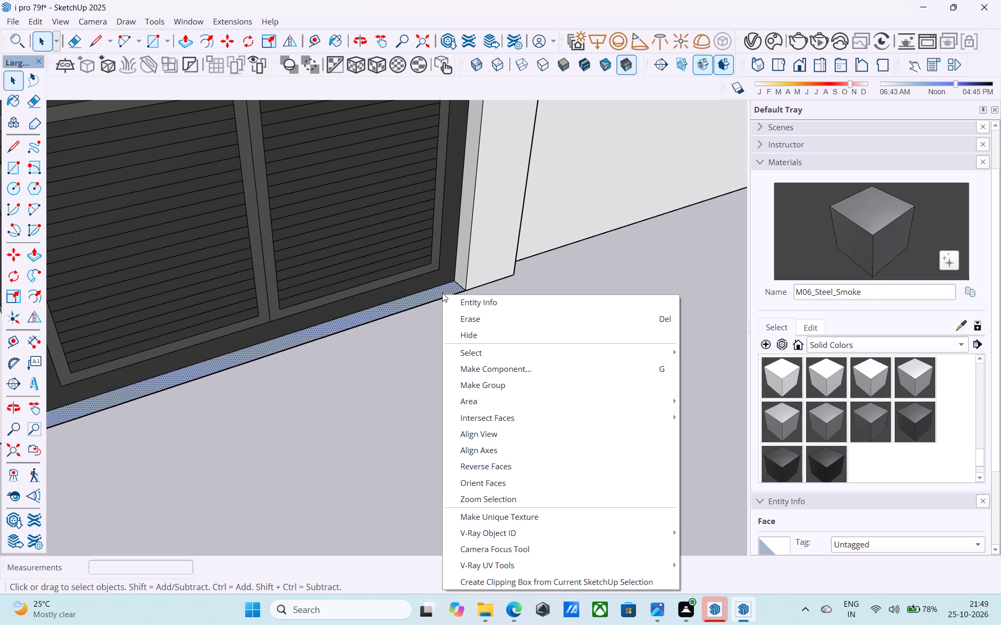
pyautogui.click(523, 461)
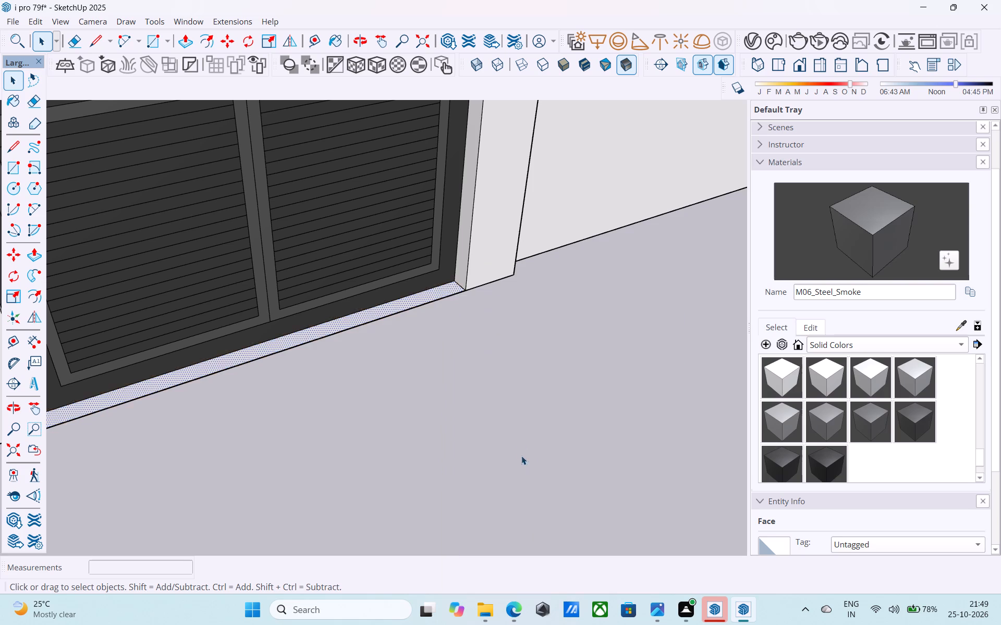
# Draw a 22' 9" by 14' rectangle across the open top of the tower, between its diagonally opposite inner corners.
pyautogui.scroll(-12, 511, 402)
pyautogui.moveTo(510, 407); pyautogui.dragTo(196, 440, button='middle')
pyautogui.scroll(6, 285, 418)
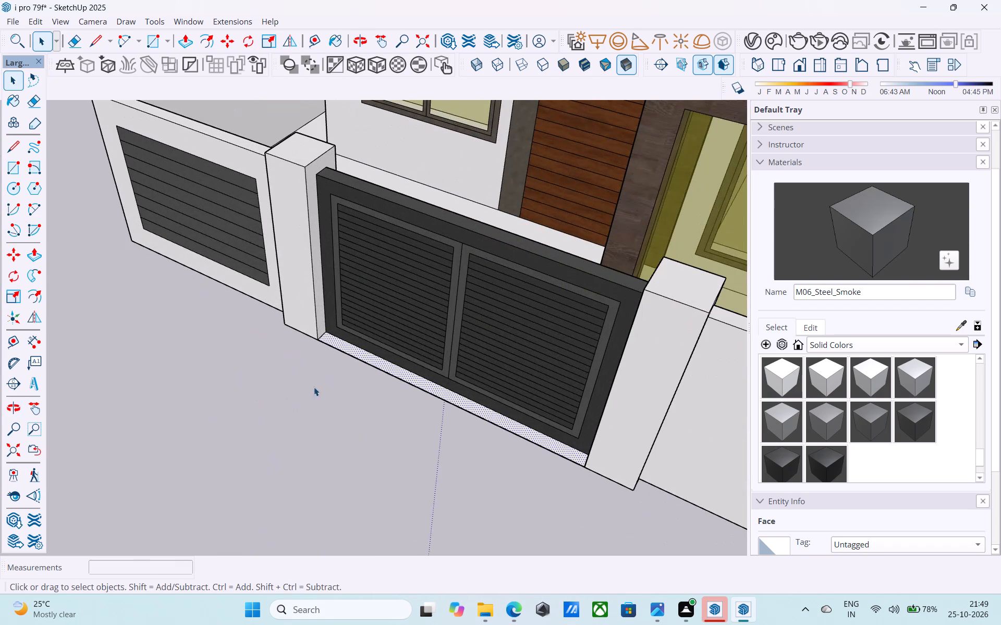
pyautogui.scroll(-2, 325, 340)
pyautogui.moveTo(316, 402); pyautogui.dragTo(425, 410, button='middle')
pyautogui.middleClick(425, 410)
pyautogui.scroll(-5, 405, 413)
pyautogui.middleClick(337, 470)
pyautogui.moveTo(337, 469); pyautogui.dragTo(428, 390, button='middle')
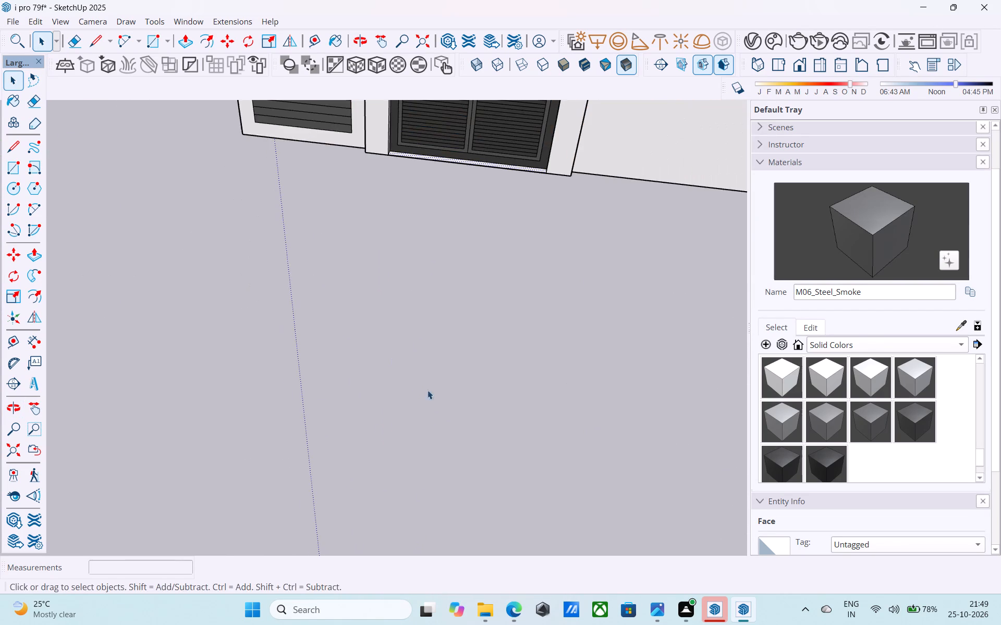
pyautogui.moveTo(428, 390); pyautogui.dragTo(462, 366, button='middle')
pyautogui.middleClick(462, 366)
pyautogui.scroll(-18, 324, 374)
pyautogui.moveTo(341, 426); pyautogui.dragTo(504, 385, button='middle')
pyautogui.moveTo(511, 380); pyautogui.dragTo(514, 374, button='middle')
pyautogui.moveTo(372, 250); pyautogui.dragTo(355, 318, button='middle')
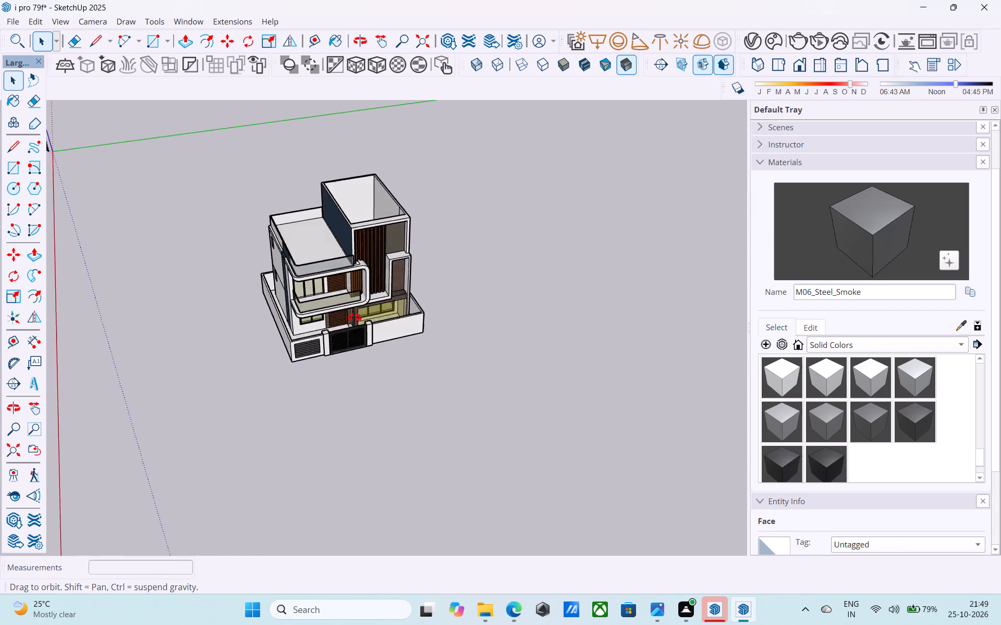
pyautogui.moveTo(355, 318); pyautogui.dragTo(348, 416, button='middle')
pyautogui.middleClick(348, 416)
pyautogui.scroll(-3, 349, 307)
pyautogui.keyDown('shift'); pyautogui.moveTo(355, 321); pyautogui.dragTo(324, 251, button='middle'); pyautogui.keyUp('shift')
pyautogui.scroll(7, 360, 319)
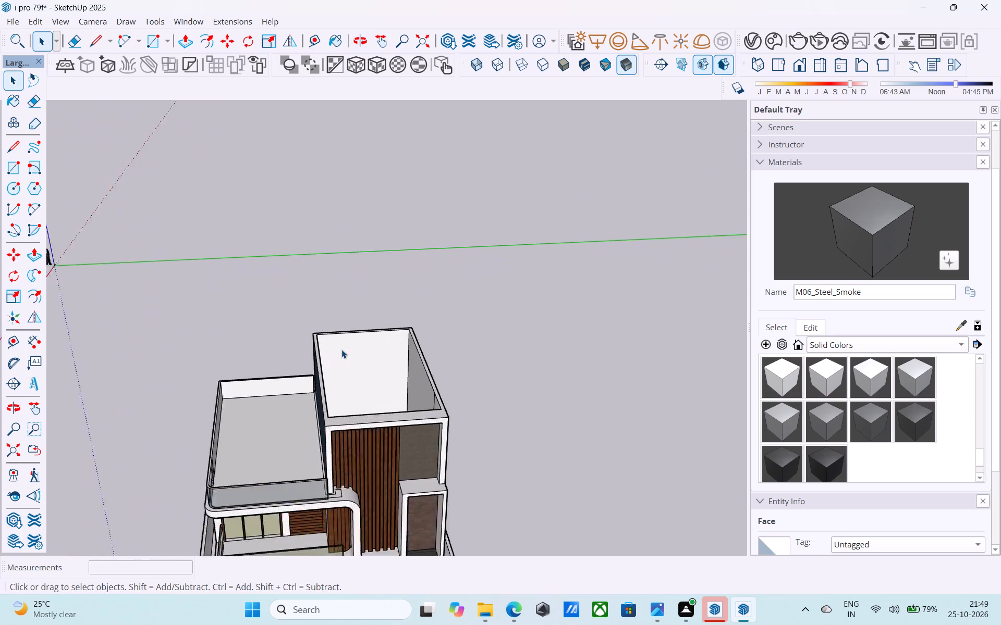
pyautogui.scroll(2, 341, 349)
pyautogui.keyDown('shift'); pyautogui.moveTo(339, 351); pyautogui.dragTo(350, 318, button='middle'); pyautogui.keyUp('shift')
pyautogui.keyDown('shift'); pyautogui.scroll(1, 352, 319); pyautogui.keyUp('shift')
pyautogui.moveTo(349, 318); pyautogui.dragTo(337, 322, button='middle')
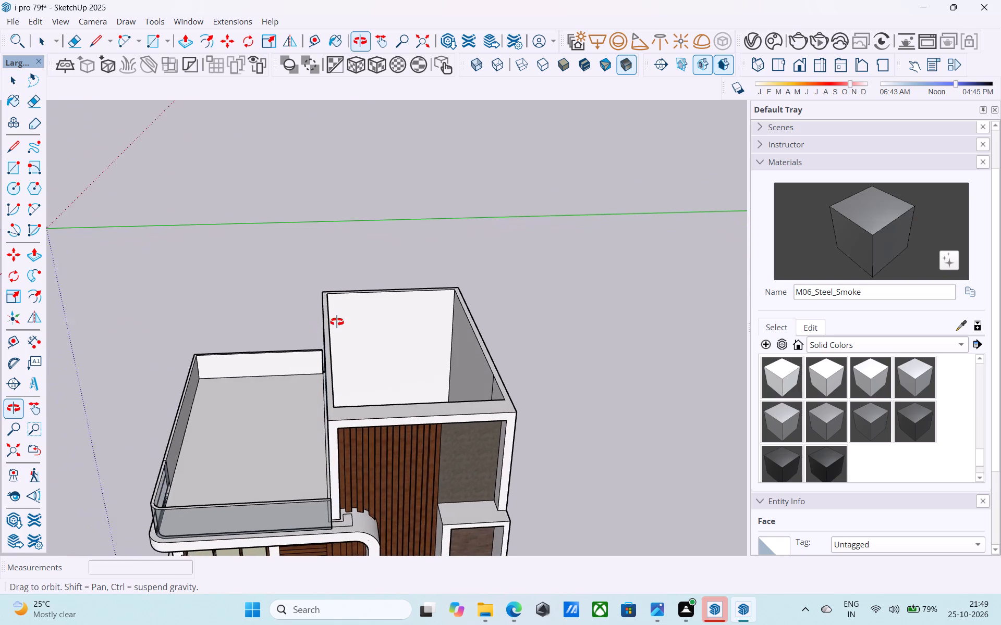
pyautogui.moveTo(337, 322); pyautogui.dragTo(312, 347, button='middle')
pyautogui.press('r')
pyautogui.scroll(5, 329, 284)
pyautogui.click(361, 278)
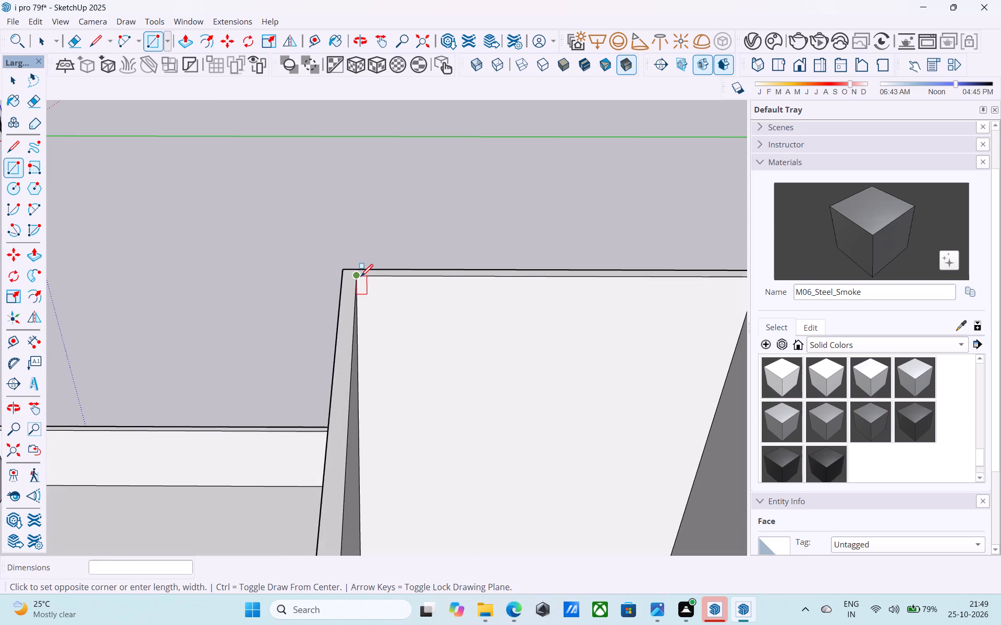
pyautogui.scroll(-14, 359, 278)
pyautogui.scroll(2, 438, 362)
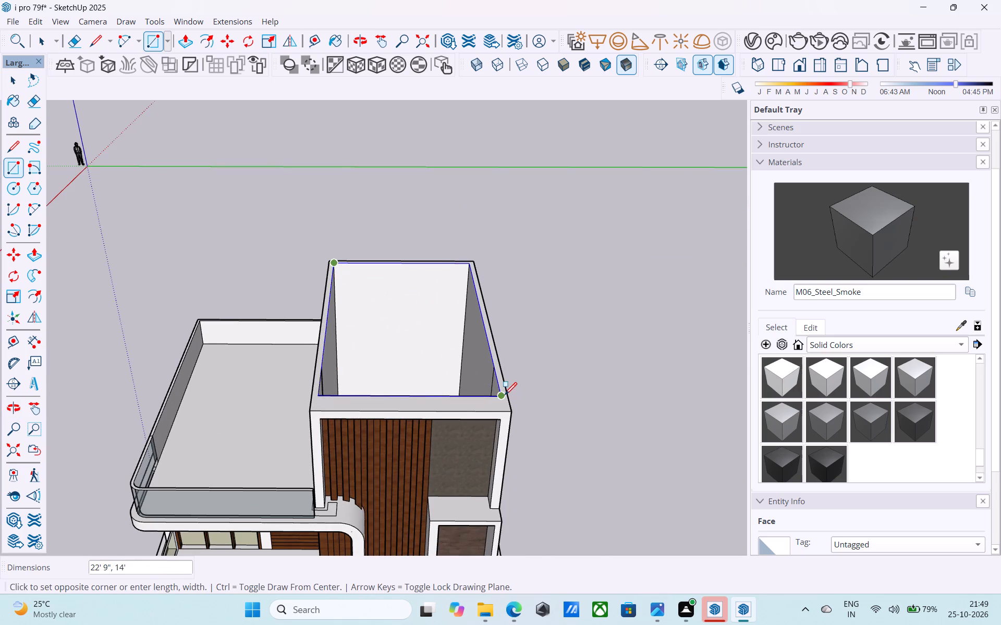
pyautogui.click(504, 395)
# Reverse the new roof face that closes the tower's top.
pyautogui.press('space')
pyautogui.click(412, 343)
pyautogui.rightClick(412, 342)
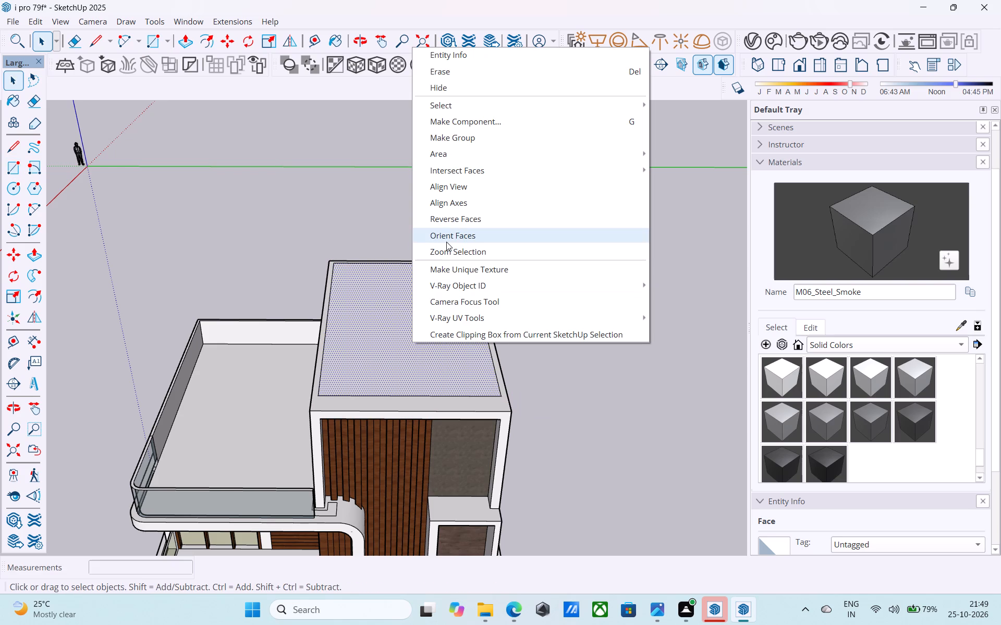
pyautogui.click(446, 217)
# Draw 6" vertical lines up from two diagonally opposite corners of the tower's roof face.
pyautogui.moveTo(421, 240); pyautogui.dragTo(402, 214, button='middle')
pyautogui.middleClick(402, 214)
pyautogui.press('l')
pyautogui.scroll(5, 387, 233)
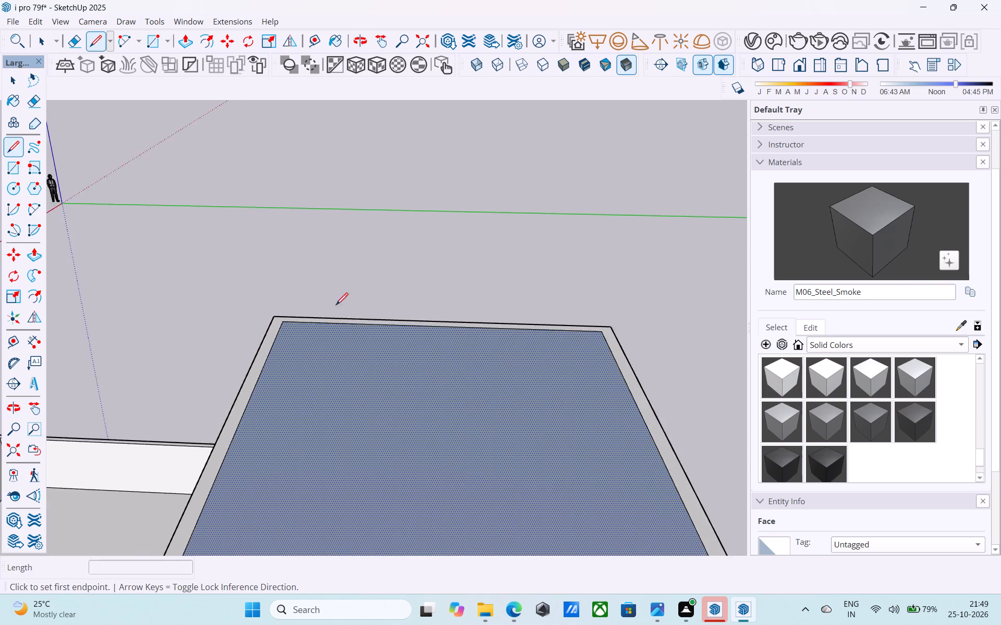
pyautogui.click(265, 330)
pyautogui.press('6')
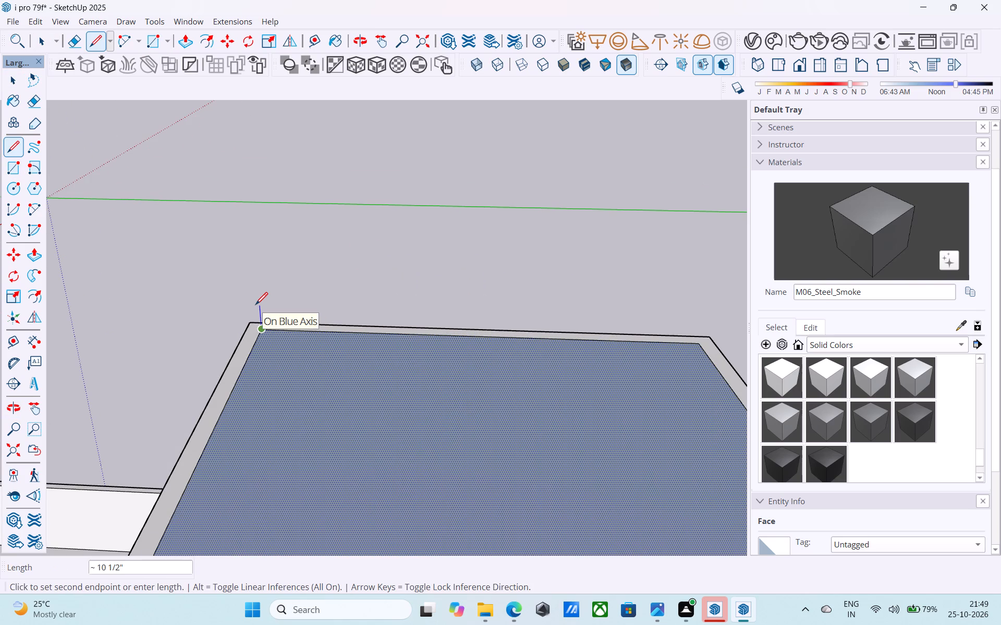
pyautogui.hotkey('shift', '"')
pyautogui.press('Return')
pyautogui.scroll(-7, 253, 241)
pyautogui.scroll(1, 252, 234)
pyautogui.scroll(-5, 248, 225)
pyautogui.moveTo(268, 297); pyautogui.dragTo(278, 304, button='middle')
pyautogui.press('l')
pyautogui.scroll(11, 278, 304)
pyautogui.click(321, 268)
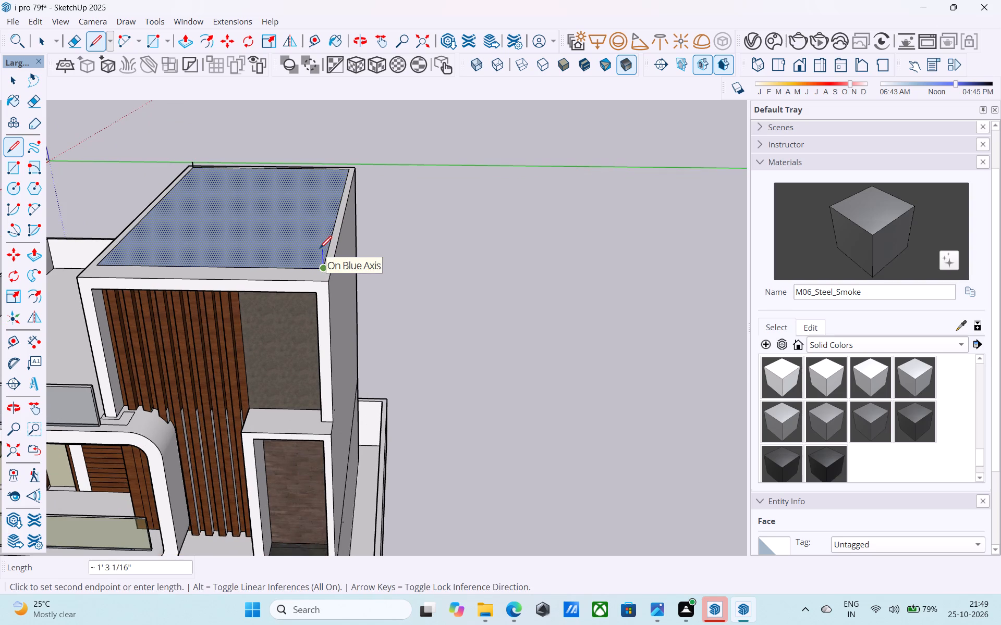
pyautogui.write('6"')
pyautogui.press('Return')
pyautogui.press('space')
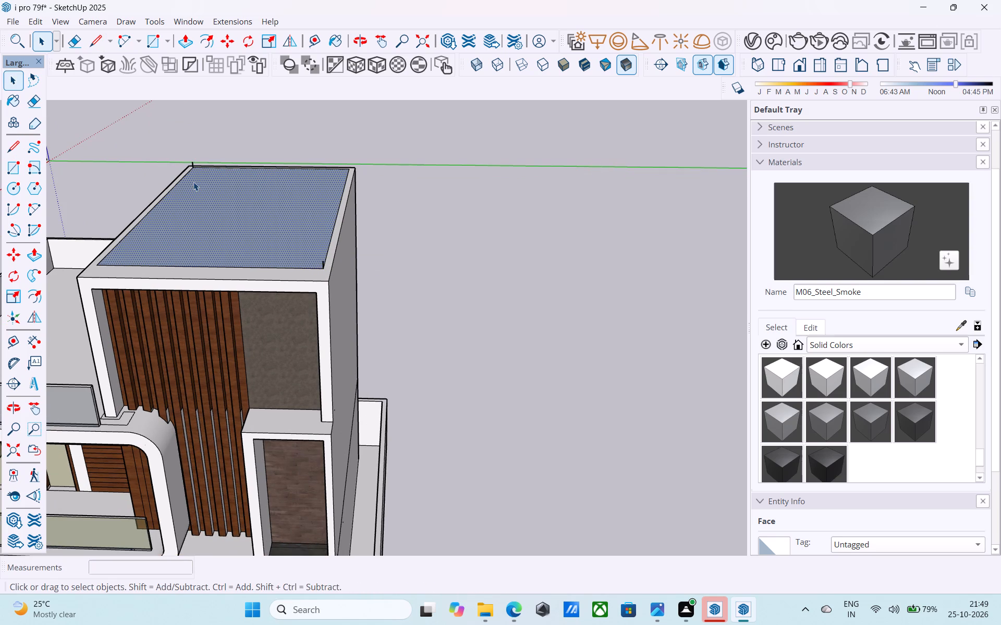
# Draw a 22' 9" by 14' rectangle between the upper ends of the two vertical corner lines as the slab's top.
pyautogui.press('r')
pyautogui.scroll(7, 192, 161)
pyautogui.click(193, 160)
pyautogui.scroll(-9, 194, 160)
pyautogui.scroll(1, 277, 207)
pyautogui.moveTo(277, 207); pyautogui.dragTo(252, 177, button='middle')
pyautogui.scroll(8, 283, 199)
pyautogui.click(270, 229)
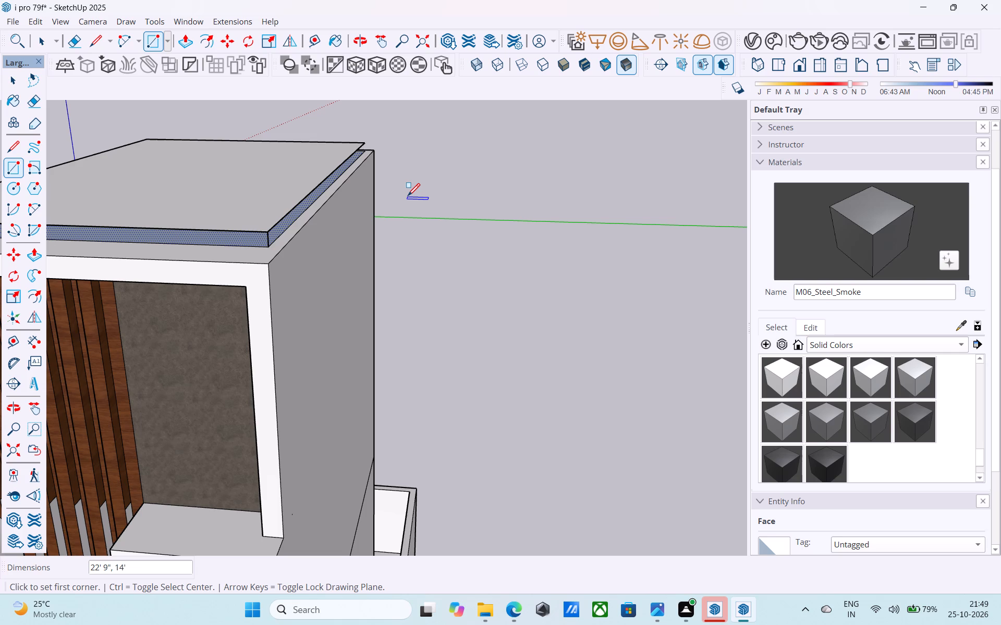
# Draw vertical edges joining the roof slab's upper and lower outlines at its two remaining corners, closing its sides.
pyautogui.scroll(-6, 408, 197)
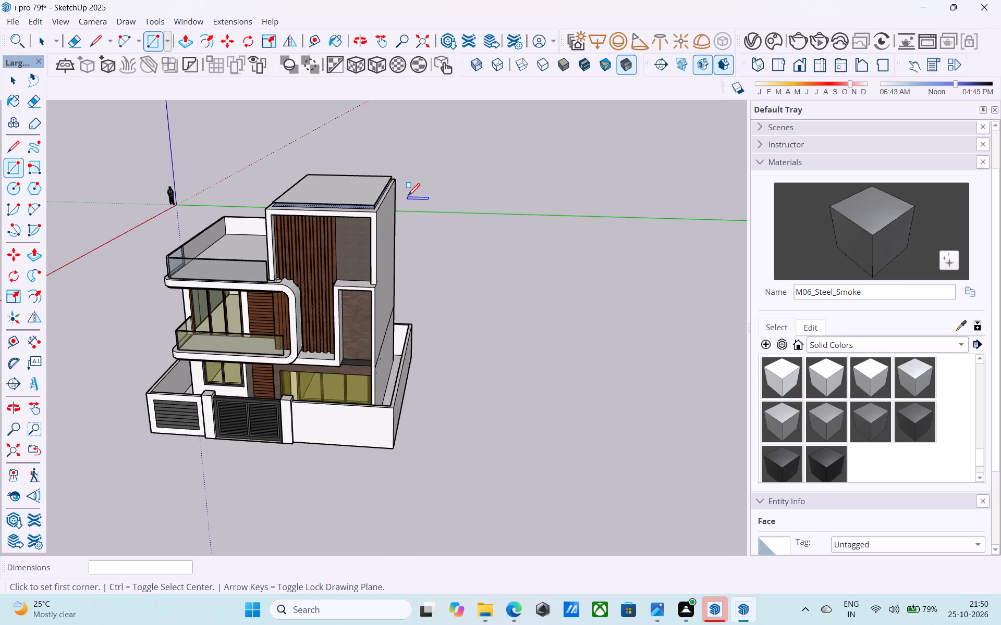
pyautogui.moveTo(408, 197); pyautogui.dragTo(418, 196, button='middle')
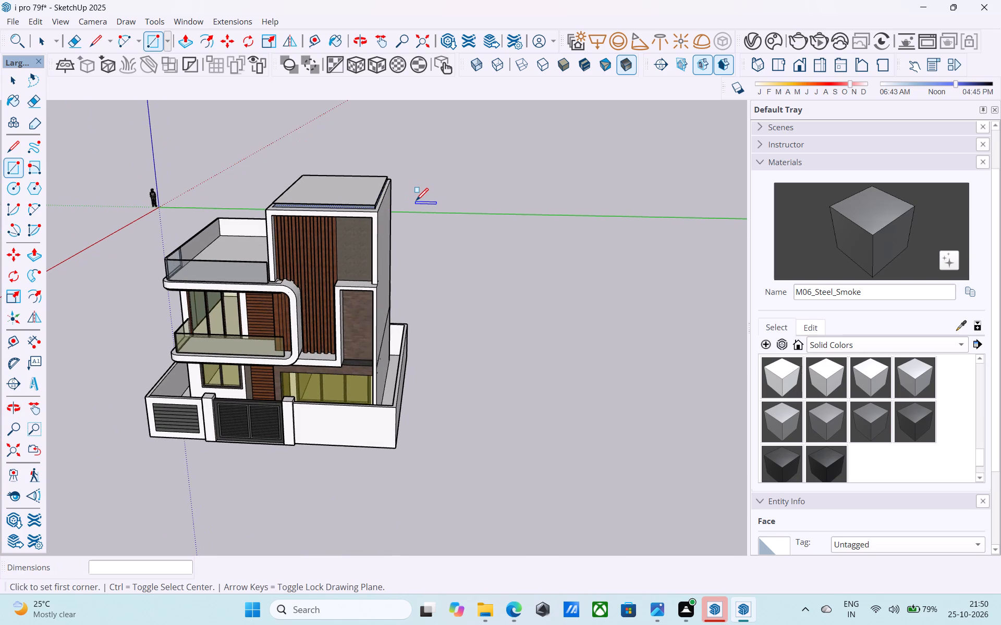
pyautogui.middleClick(416, 202)
pyautogui.middleClick(420, 204)
pyautogui.middleClick(343, 224)
pyautogui.moveTo(343, 224); pyautogui.dragTo(352, 227, button='middle')
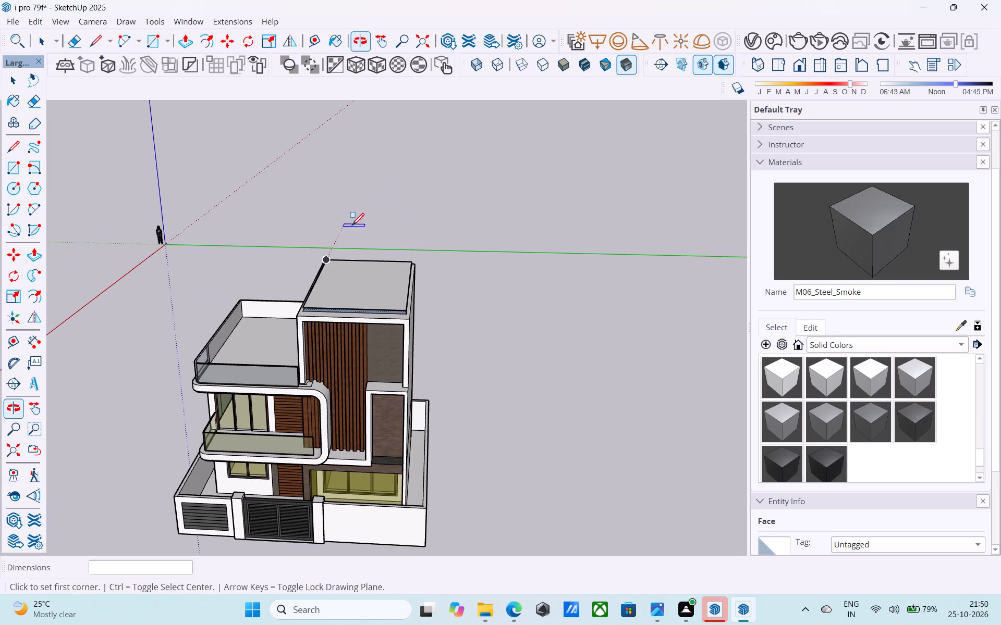
pyautogui.moveTo(352, 227); pyautogui.dragTo(375, 230, button='middle')
pyautogui.middleClick(377, 230)
pyautogui.scroll(5, 286, 322)
pyautogui.moveTo(304, 294); pyautogui.dragTo(392, 308, button='middle')
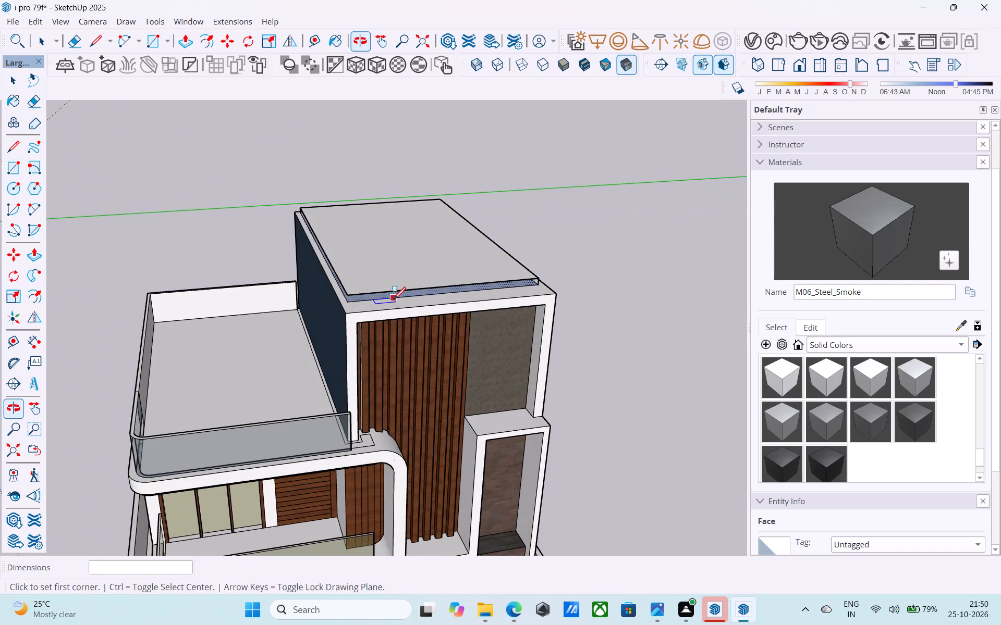
pyautogui.press('l')
pyautogui.scroll(7, 389, 298)
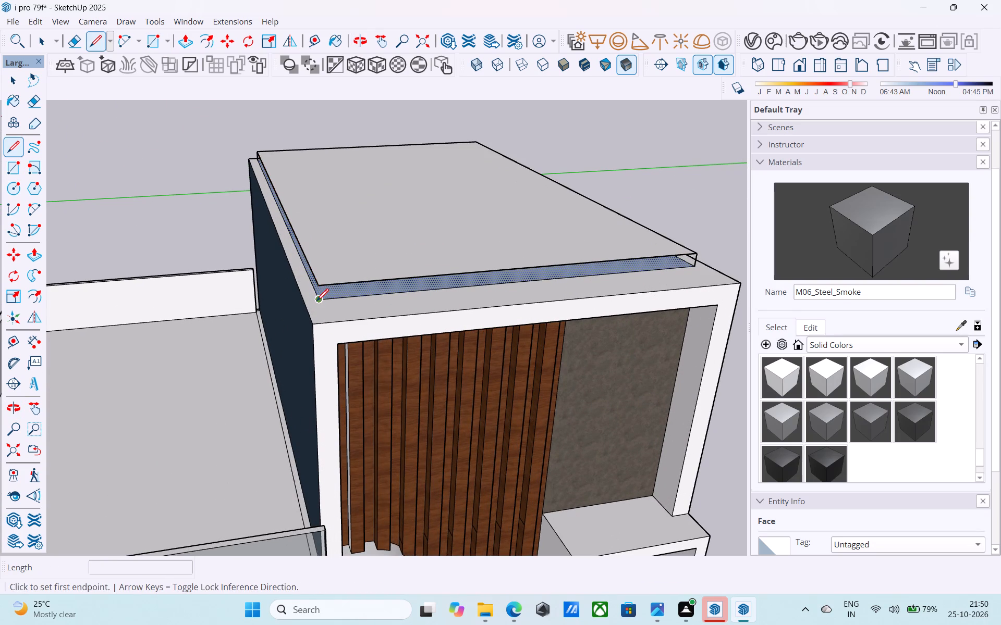
pyautogui.click(316, 302)
pyautogui.click(316, 286)
pyautogui.press('space')
pyautogui.scroll(-5, 320, 283)
pyautogui.moveTo(565, 192); pyautogui.dragTo(543, 196, button='middle')
pyautogui.moveTo(492, 203); pyautogui.dragTo(203, 224, button='middle')
pyautogui.moveTo(400, 220); pyautogui.dragTo(162, 219, button='middle')
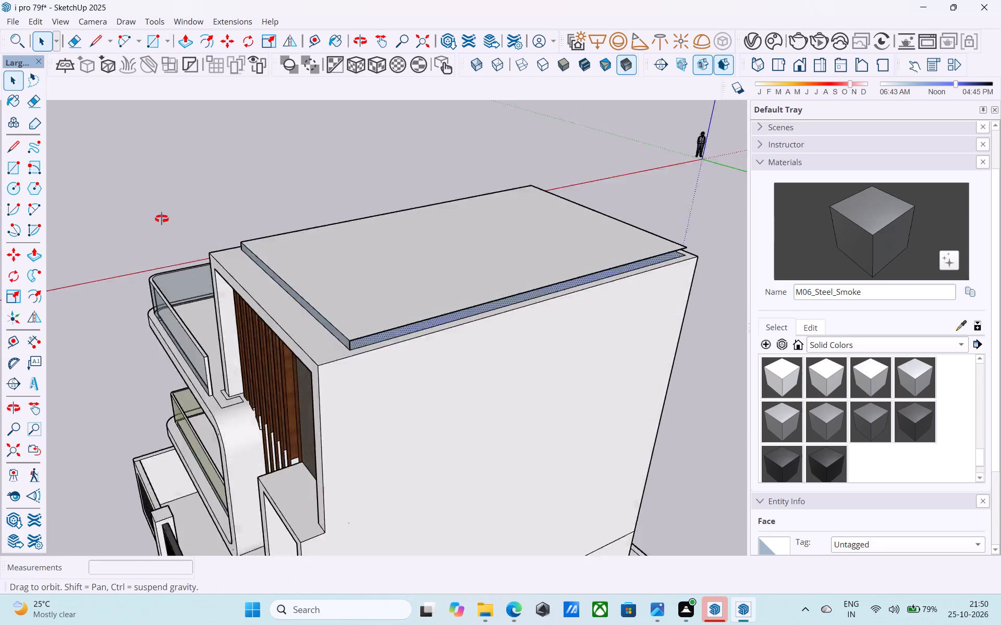
pyautogui.moveTo(162, 219); pyautogui.dragTo(120, 219, button='middle')
pyautogui.scroll(-4, 141, 231)
pyautogui.moveTo(288, 301); pyautogui.dragTo(195, 301, button='middle')
pyautogui.middleClick(194, 301)
pyautogui.press('l')
pyautogui.scroll(8, 331, 291)
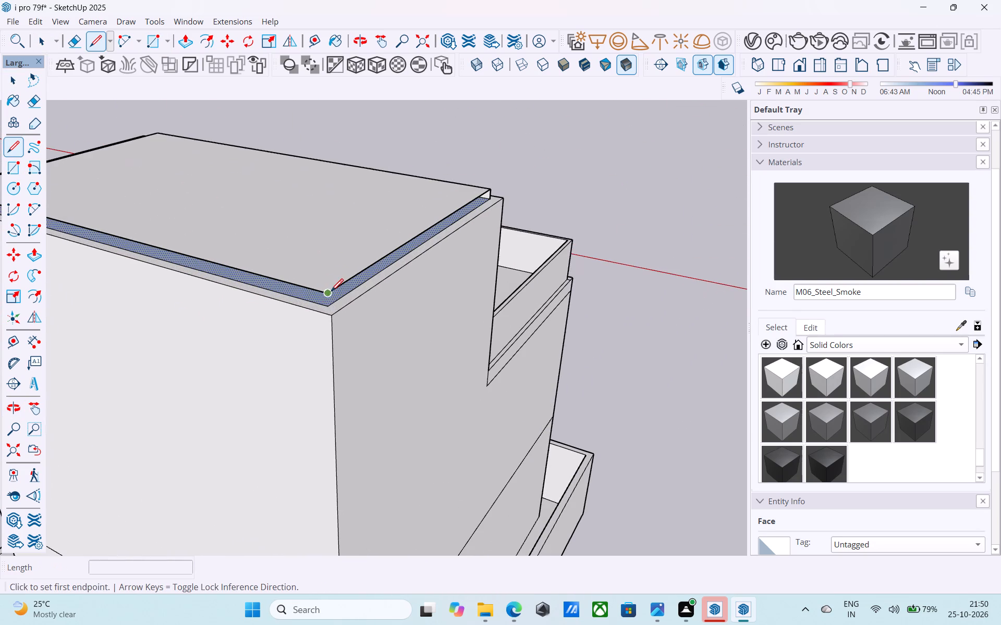
pyautogui.click(327, 306)
pyautogui.click(324, 296)
pyautogui.press('space')
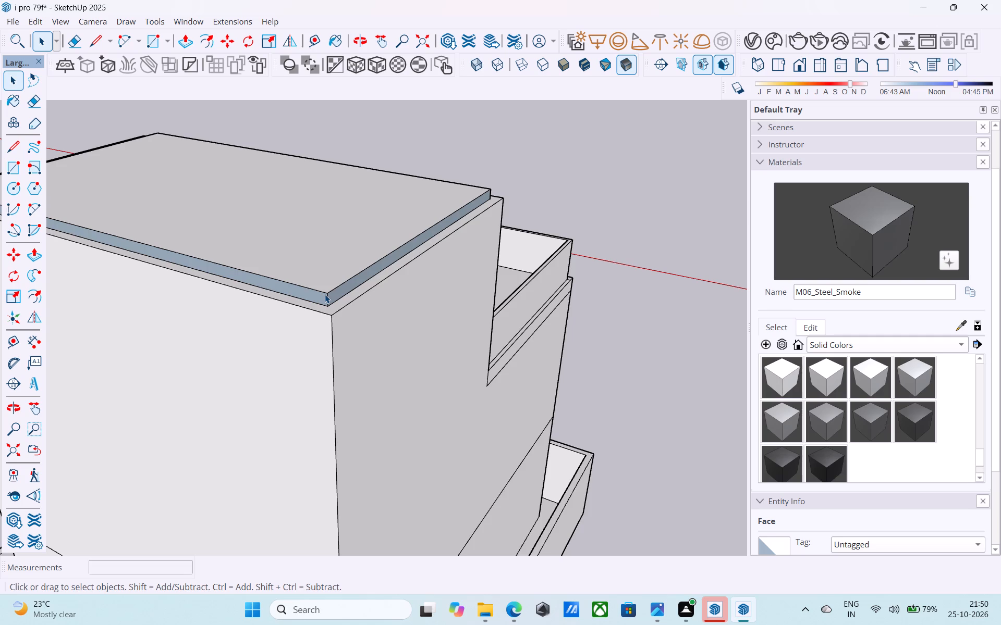
# Reverse the roof slab's rear face and its side face farthest from the open terrace.
pyautogui.scroll(7, 325, 294)
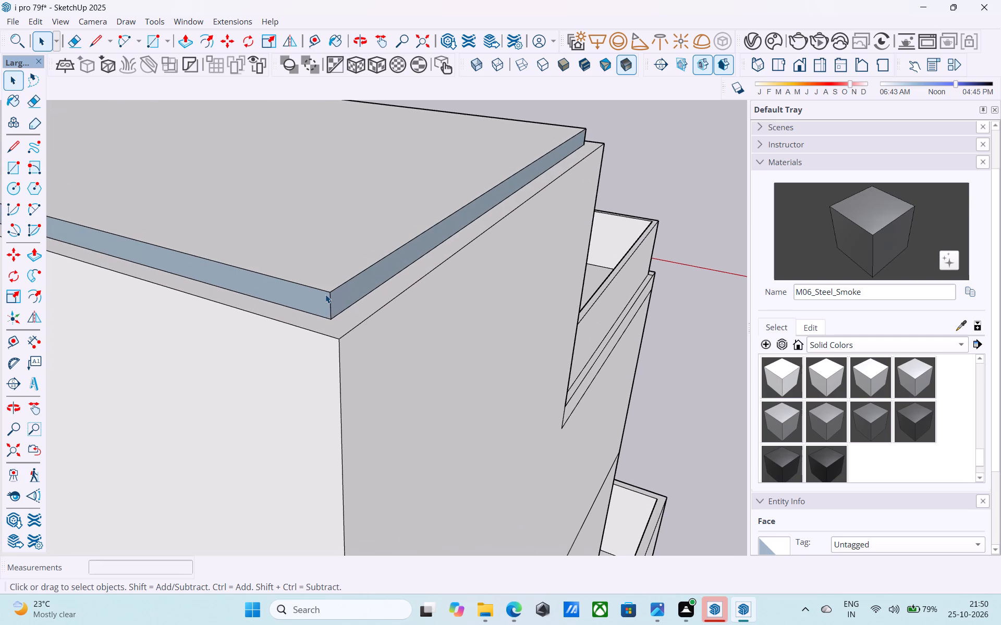
pyautogui.click(308, 297)
pyautogui.rightClick(308, 297)
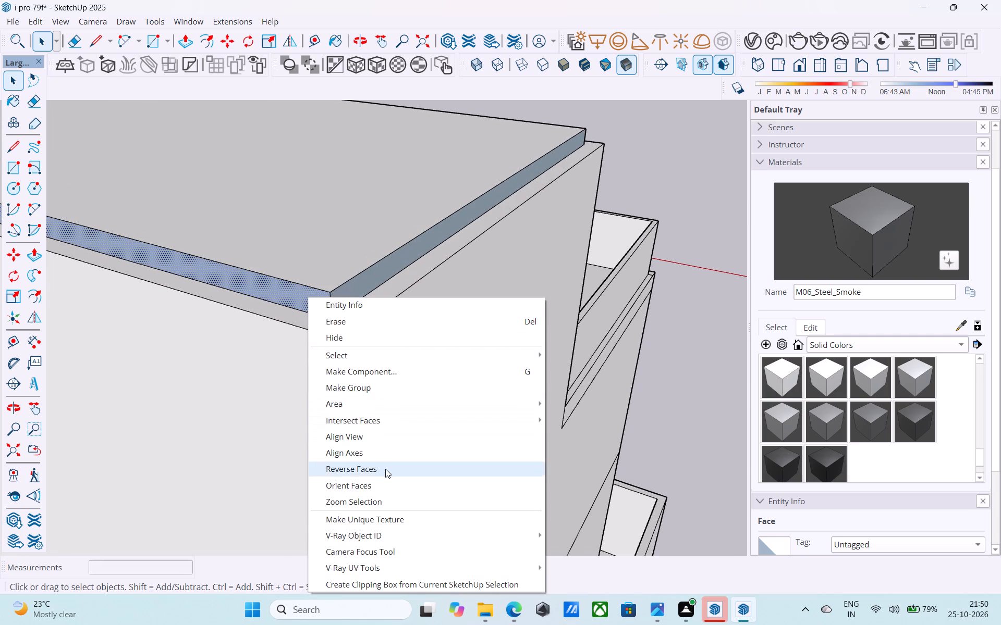
pyautogui.click(386, 466)
pyautogui.click(363, 286)
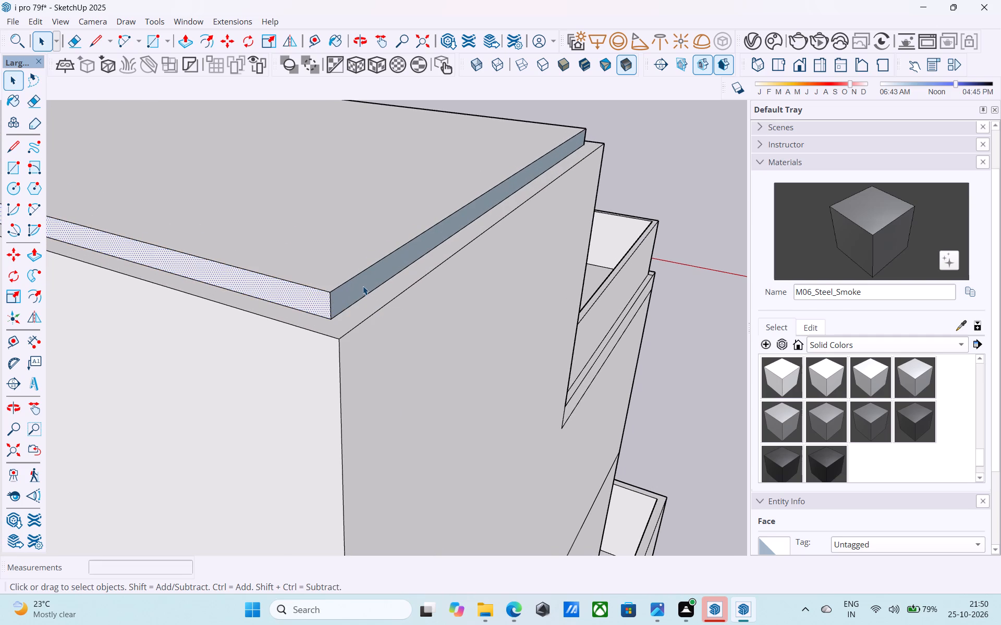
pyautogui.rightClick(363, 286)
pyautogui.click(418, 464)
# Reverse the roof slab's terrace-side face and its front face above the wooden slats.
pyautogui.scroll(-6, 419, 456)
pyautogui.moveTo(416, 454); pyautogui.dragTo(629, 370, button='middle')
pyautogui.middleClick(637, 368)
pyautogui.scroll(-4, 587, 357)
pyautogui.middleClick(372, 393)
pyautogui.moveTo(382, 403); pyautogui.dragTo(658, 488, button='middle')
pyautogui.moveTo(670, 491); pyautogui.dragTo(686, 495, button='middle')
pyautogui.moveTo(510, 437); pyautogui.dragTo(732, 488, button='middle')
pyautogui.scroll(10, 451, 307)
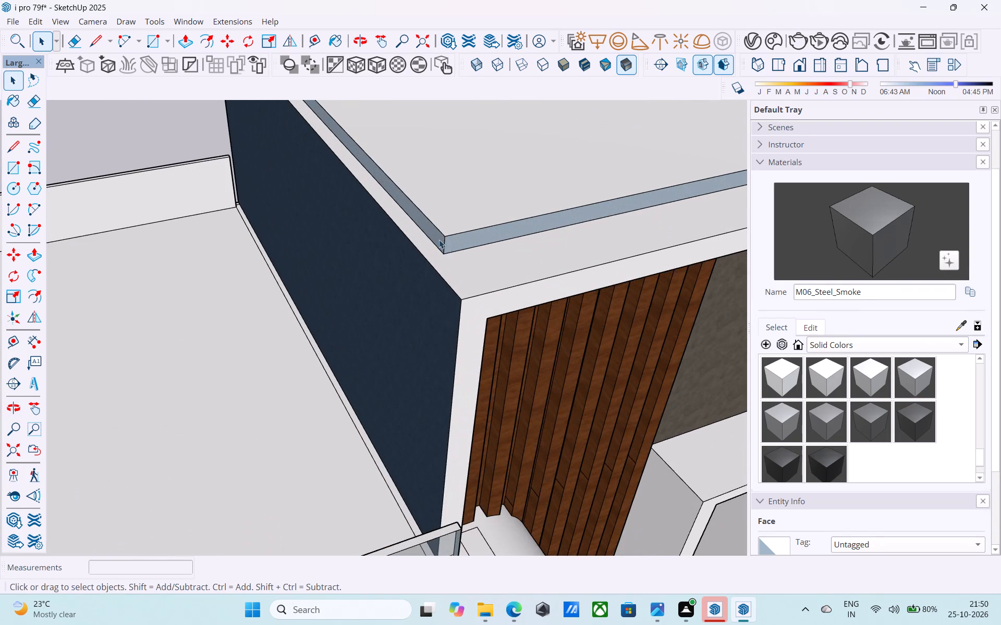
pyautogui.click(436, 237)
pyautogui.rightClick(436, 237)
pyautogui.click(495, 416)
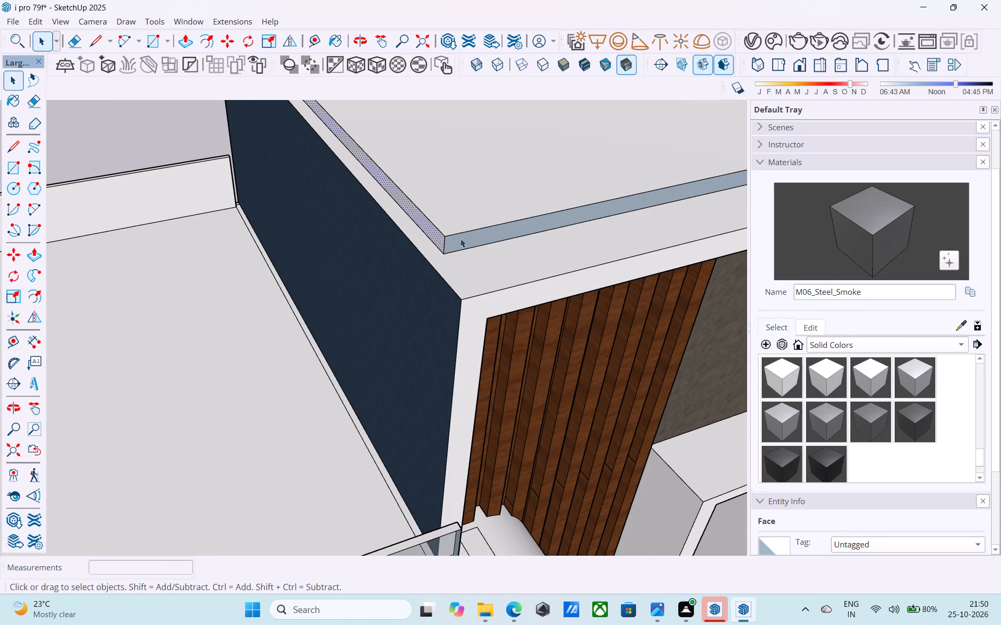
pyautogui.click(461, 239)
pyautogui.rightClick(461, 239)
pyautogui.click(512, 409)
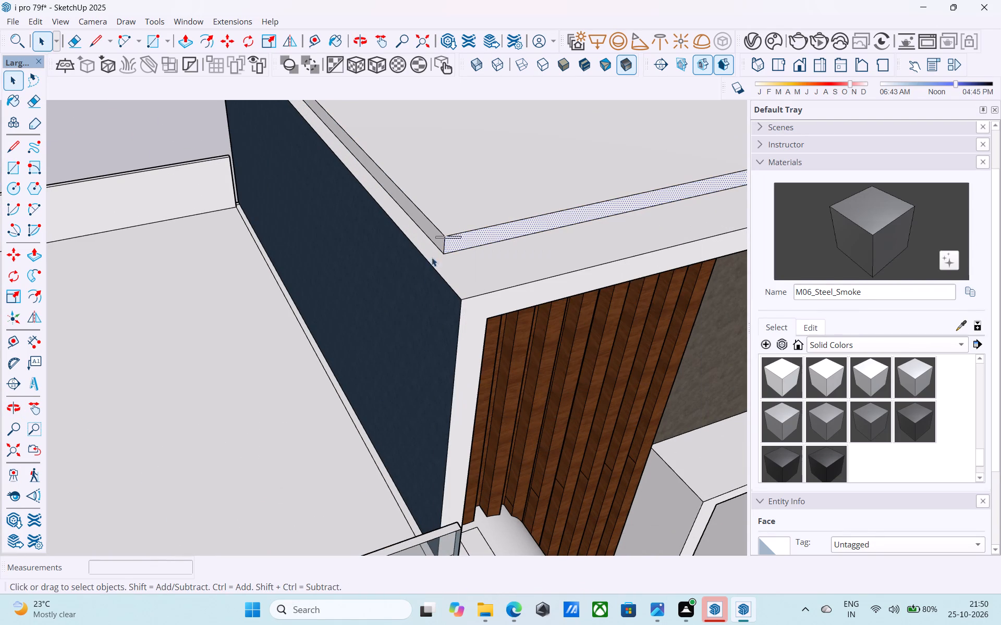
# Push/Pull the slab's terrace-side face outward until flush with the tower's dark blue wall.
pyautogui.scroll(4, 434, 238)
pyautogui.click(433, 235)
pyautogui.press('p')
pyautogui.click(433, 233)
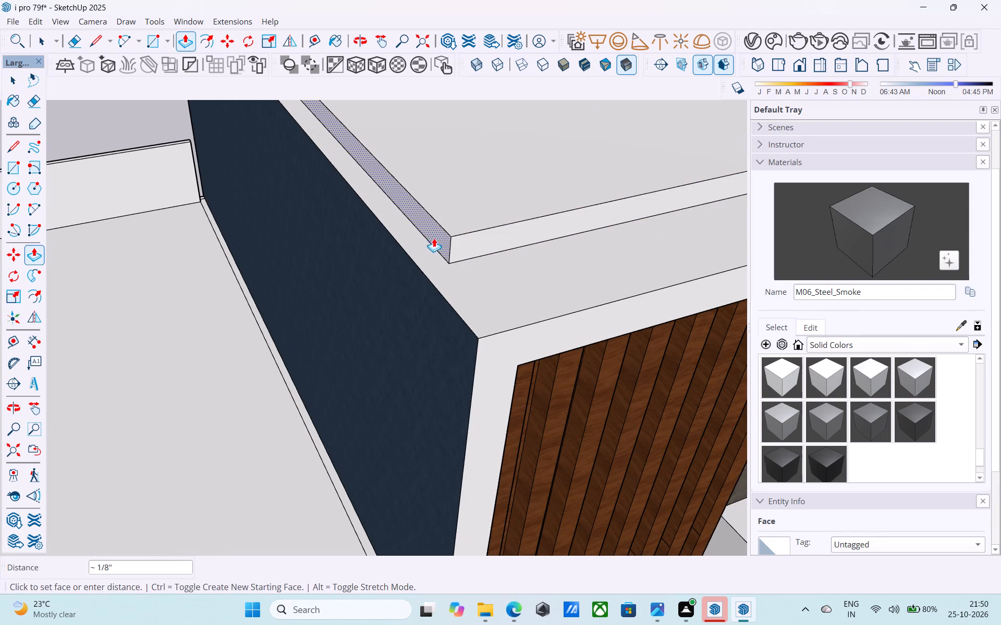
pyautogui.click(424, 294)
pyautogui.press('space')
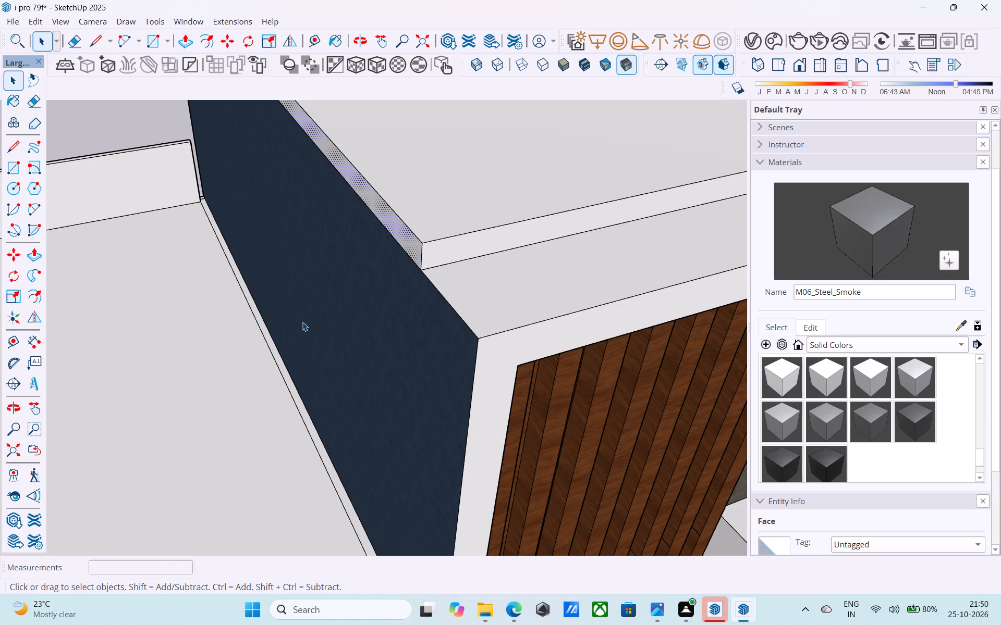
# Push/Pull the slab's front face outward until flush with the tower's front frame above the wooden slats.
pyautogui.scroll(-3, 302, 322)
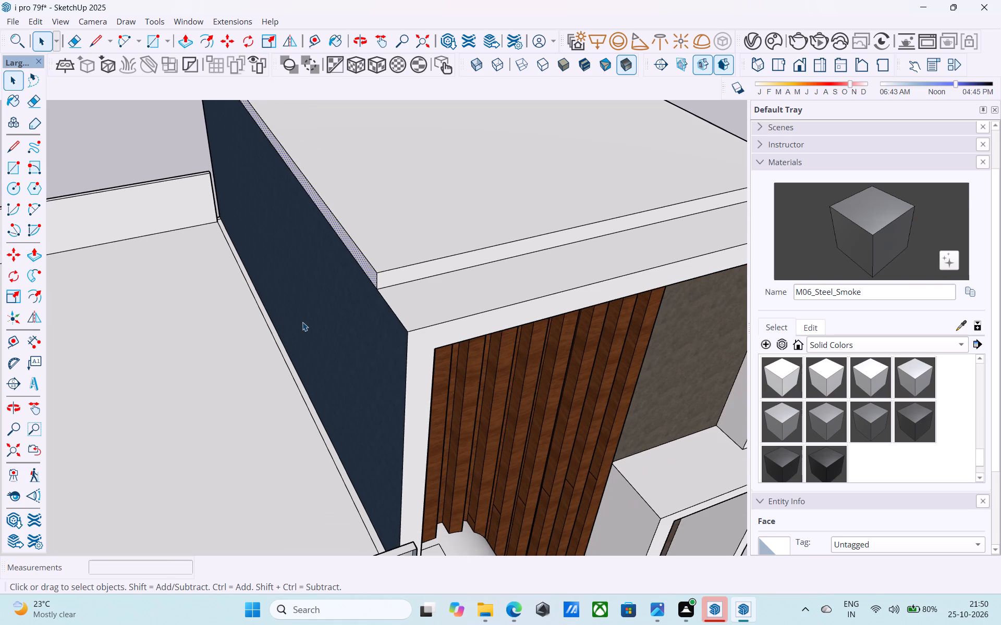
pyautogui.scroll(-3, 346, 318)
pyautogui.moveTo(346, 317); pyautogui.dragTo(347, 285, button='middle')
pyautogui.scroll(4, 359, 267)
pyautogui.click(394, 256)
pyautogui.press('p')
pyautogui.click(394, 256)
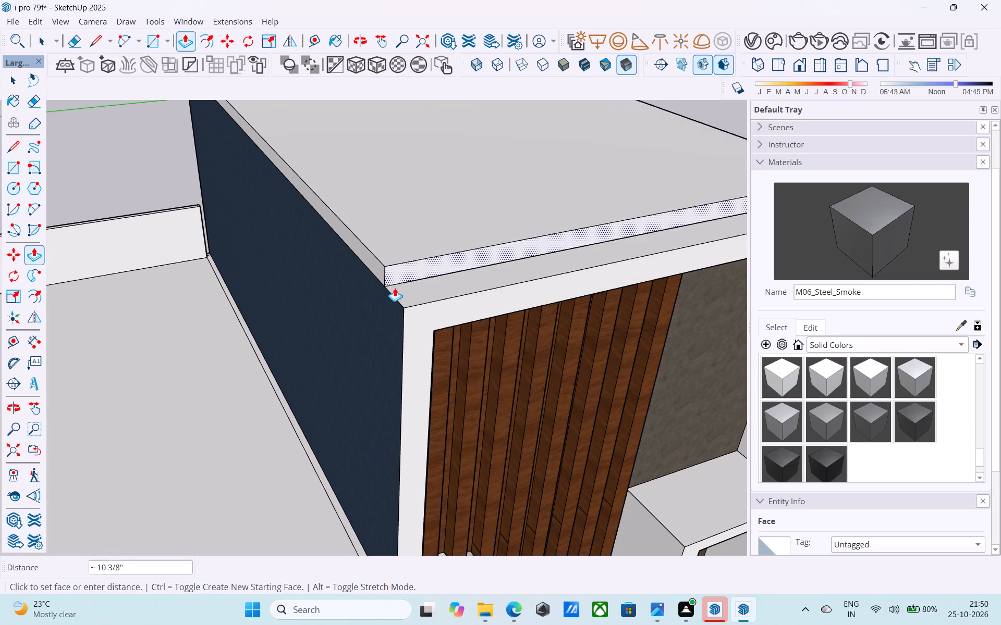
pyautogui.click(411, 313)
pyautogui.press('space')
# Push/Pull the roof slab's side face farthest from the open terrace outward until flush with the tower's side wall.
pyautogui.scroll(-14, 395, 312)
pyautogui.moveTo(433, 326); pyautogui.dragTo(193, 268, button='middle')
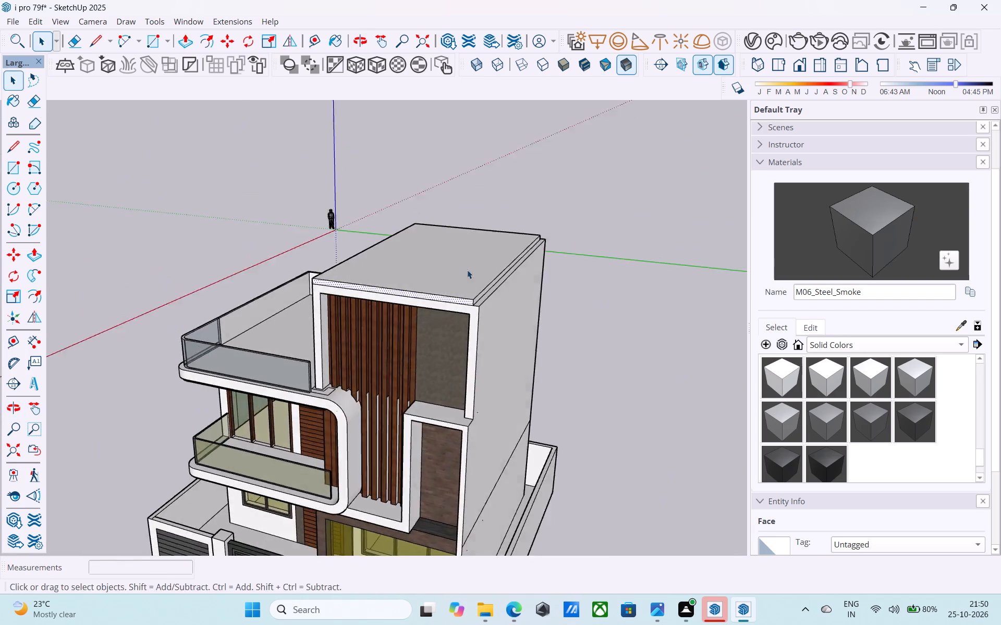
pyautogui.moveTo(465, 270); pyautogui.dragTo(255, 266, button='middle')
pyautogui.moveTo(493, 276); pyautogui.dragTo(286, 268, button='middle')
pyautogui.middleClick(280, 268)
pyautogui.moveTo(425, 275); pyautogui.dragTo(307, 274, button='middle')
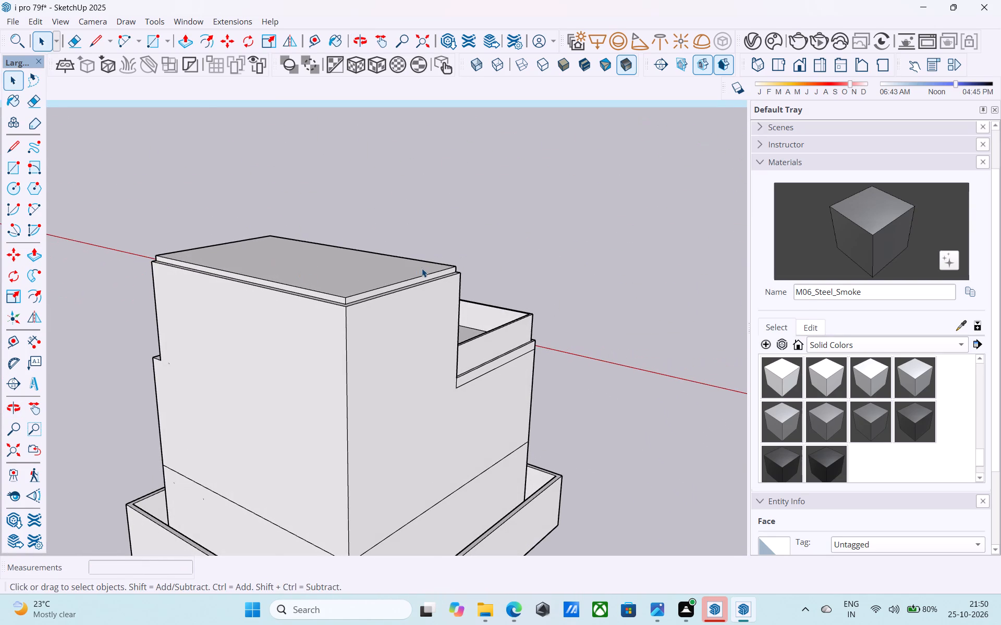
pyautogui.scroll(-1, 422, 268)
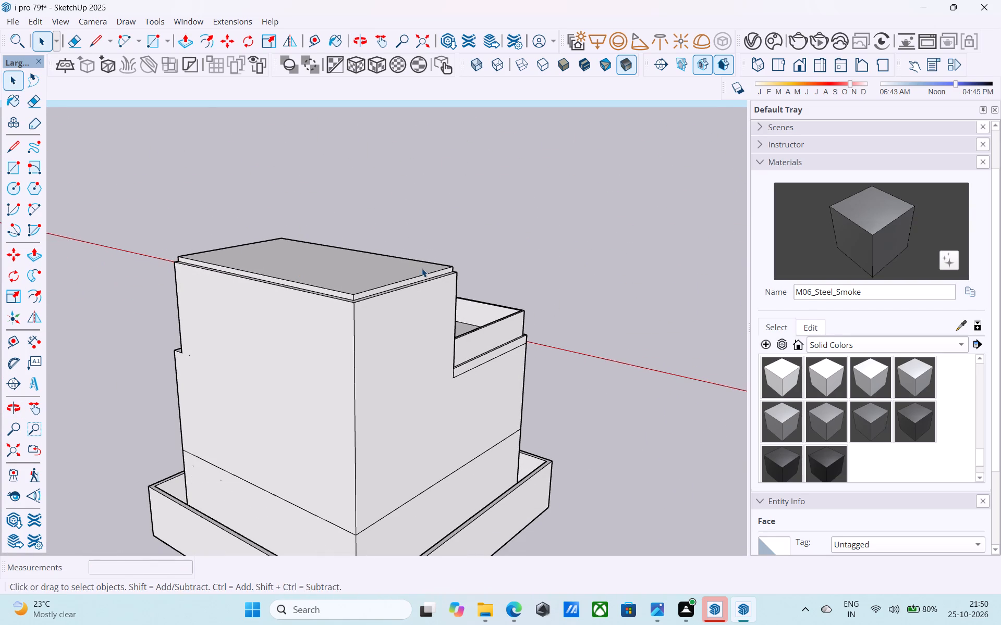
pyautogui.scroll(-1, 423, 268)
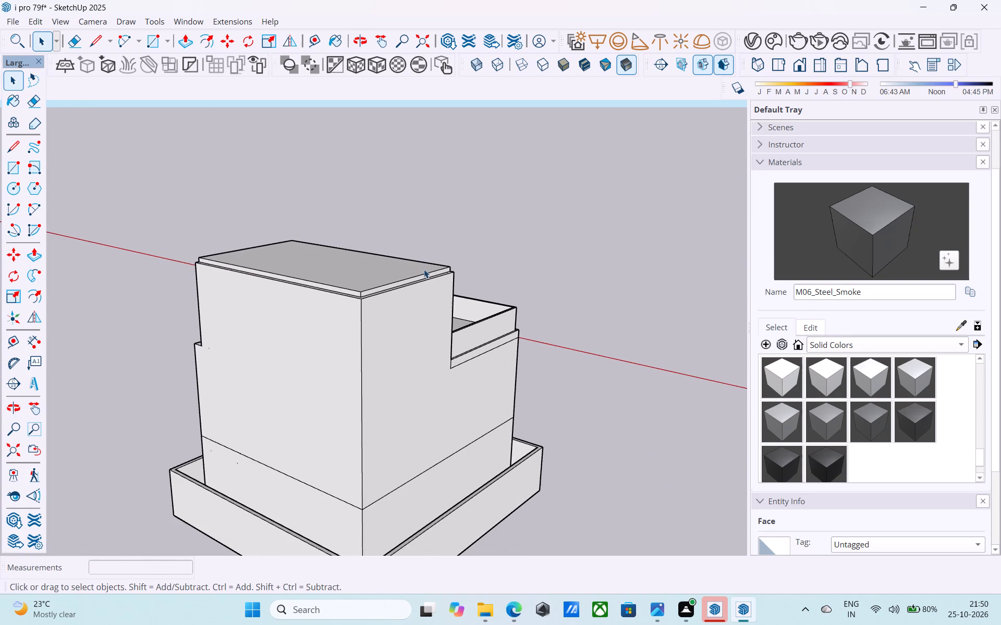
pyautogui.moveTo(410, 275); pyautogui.dragTo(405, 249, button='middle')
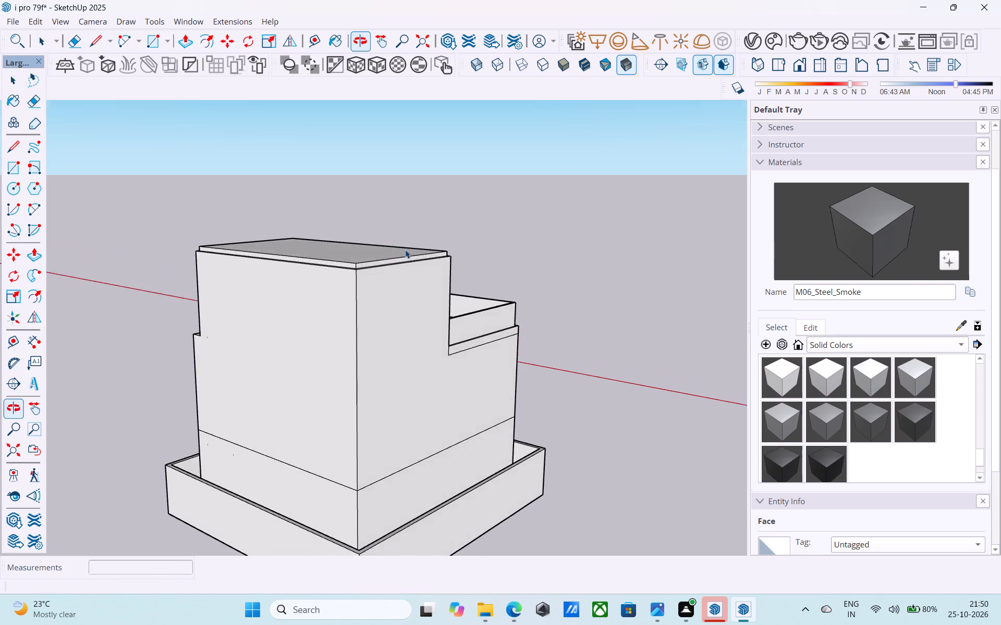
pyautogui.moveTo(405, 249); pyautogui.dragTo(406, 249, button='middle')
pyautogui.scroll(8, 371, 274)
pyautogui.click(343, 253)
pyautogui.click(344, 256)
pyautogui.scroll(3, 344, 256)
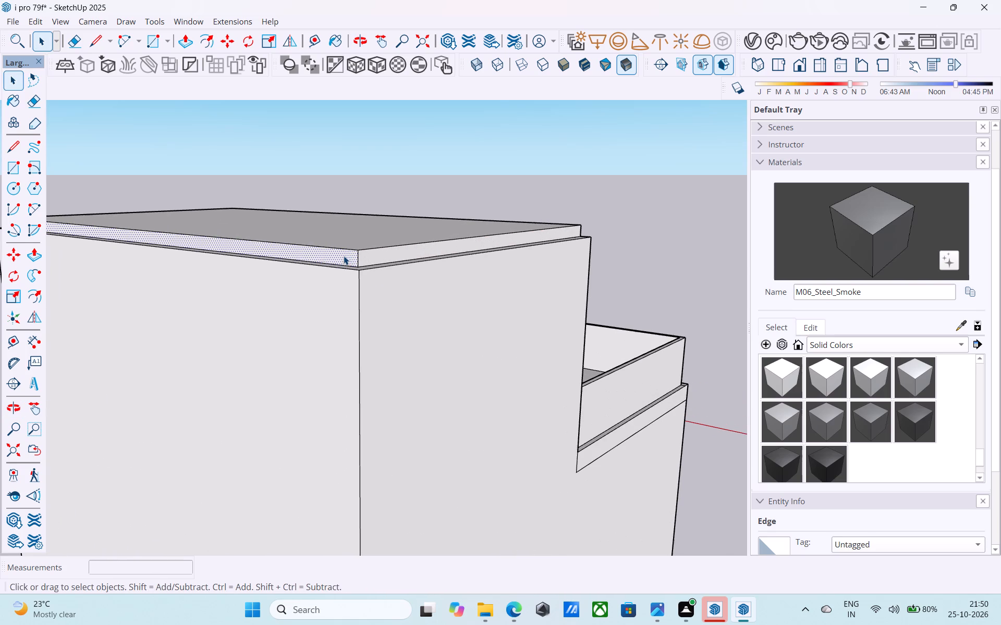
pyautogui.press('p')
pyautogui.click(344, 256)
pyautogui.click(335, 272)
pyautogui.press('space')
# Push/Pull the roof slab's rear face outward until flush with the tower's rear wall.
pyautogui.click(365, 252)
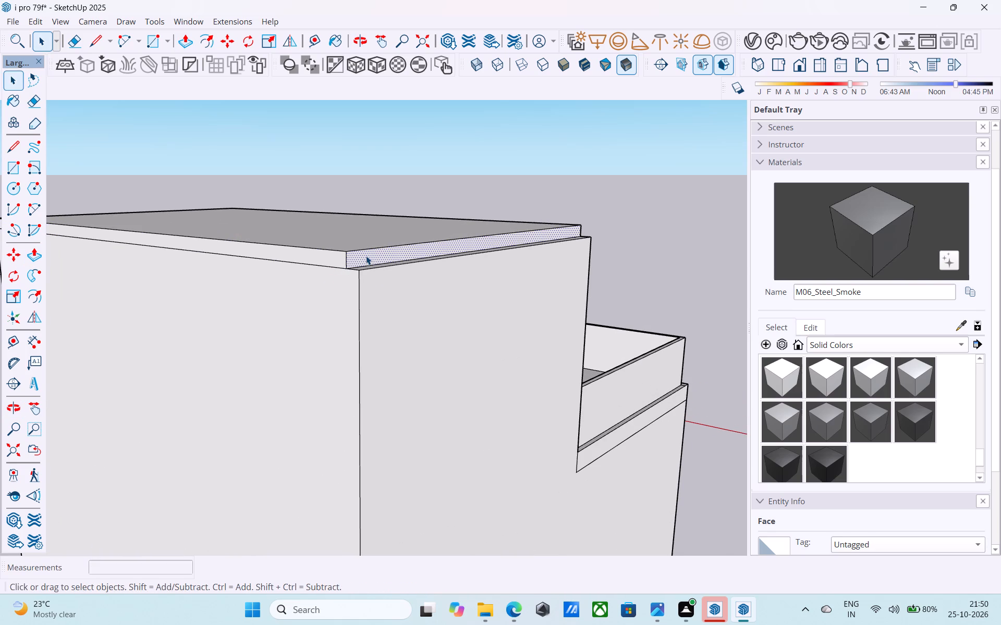
pyautogui.press('p')
pyautogui.click(366, 256)
pyautogui.click(376, 295)
pyautogui.press('space')
# Erase the seam edges between the roof slab and the tower's front frame above the wooden slats.
pyautogui.scroll(-4, 376, 295)
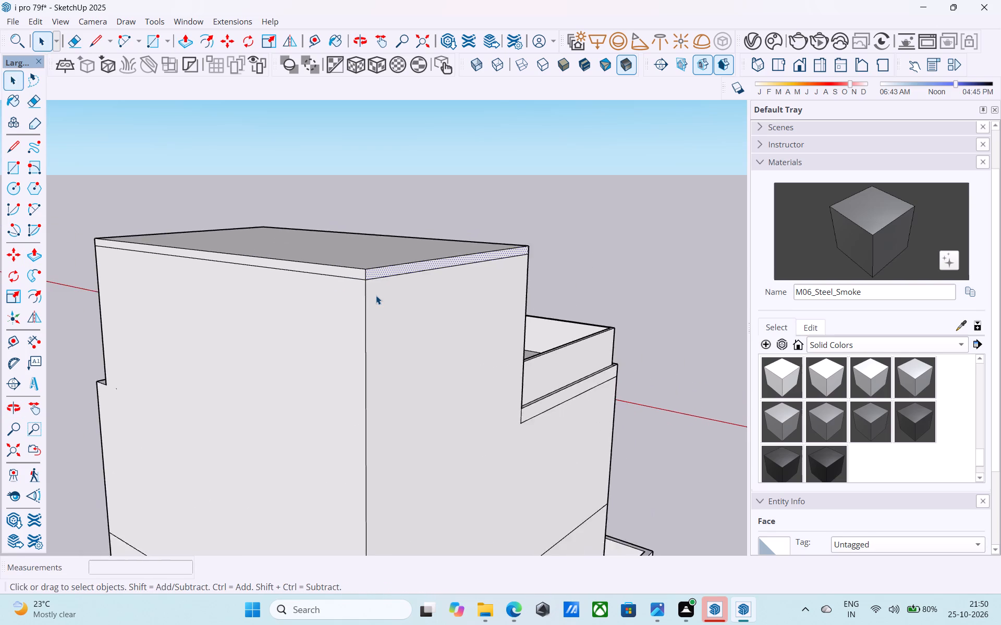
pyautogui.scroll(-6, 376, 295)
pyautogui.moveTo(350, 298); pyautogui.dragTo(533, 264, button='middle')
pyautogui.moveTo(431, 294); pyautogui.dragTo(590, 285, button='middle')
pyautogui.moveTo(458, 311); pyautogui.dragTo(656, 304, button='middle')
pyautogui.moveTo(496, 308); pyautogui.dragTo(664, 297, button='middle')
pyautogui.moveTo(498, 305); pyautogui.dragTo(665, 304, button='middle')
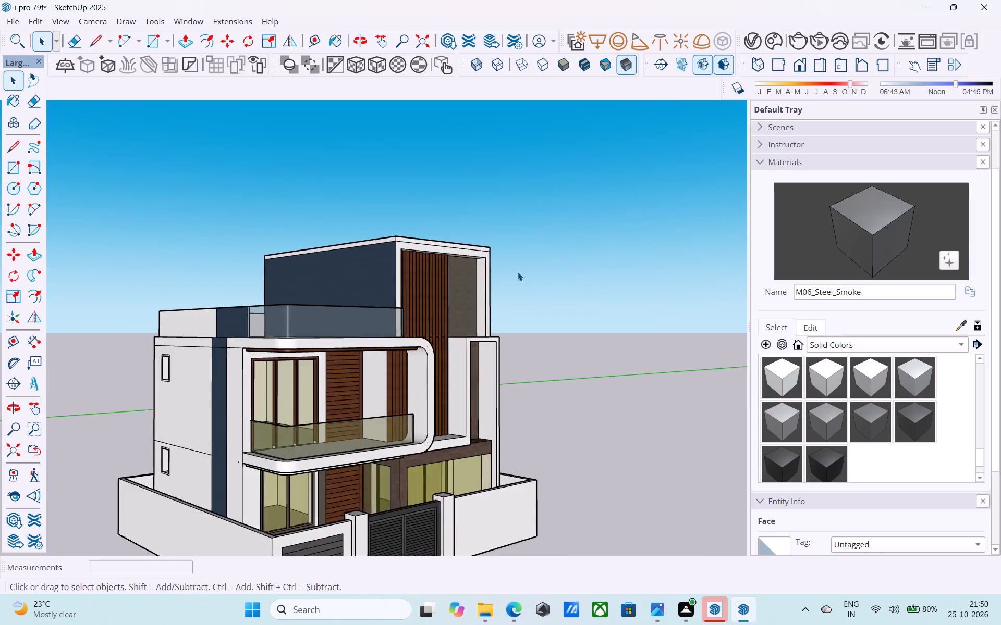
pyautogui.scroll(10, 460, 256)
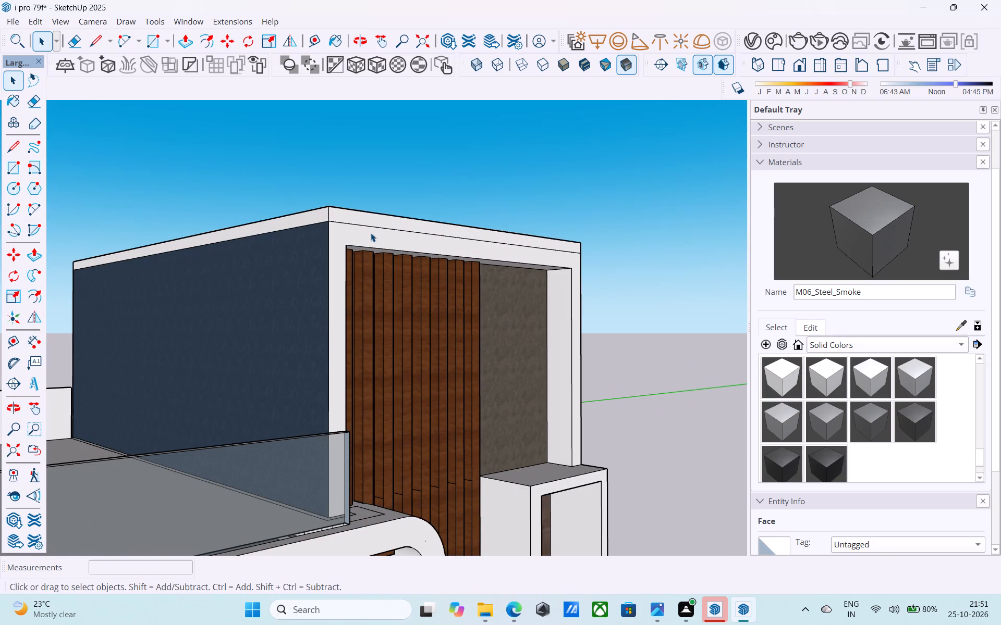
pyautogui.press('e')
pyautogui.click(373, 228)
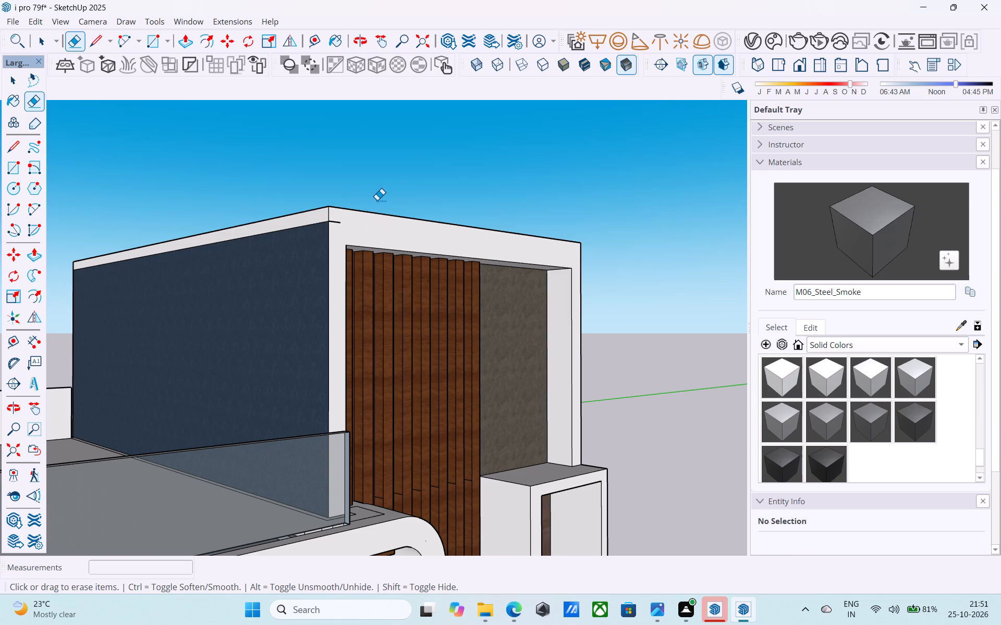
pyautogui.scroll(2, 310, 230)
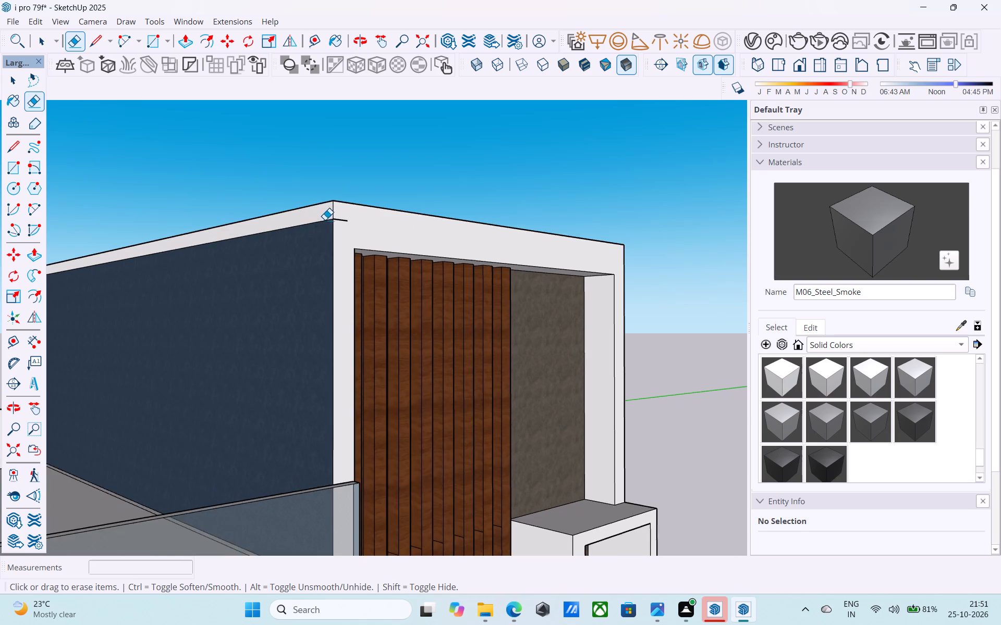
pyautogui.scroll(5, 327, 218)
pyautogui.moveTo(343, 218); pyautogui.dragTo(345, 225)
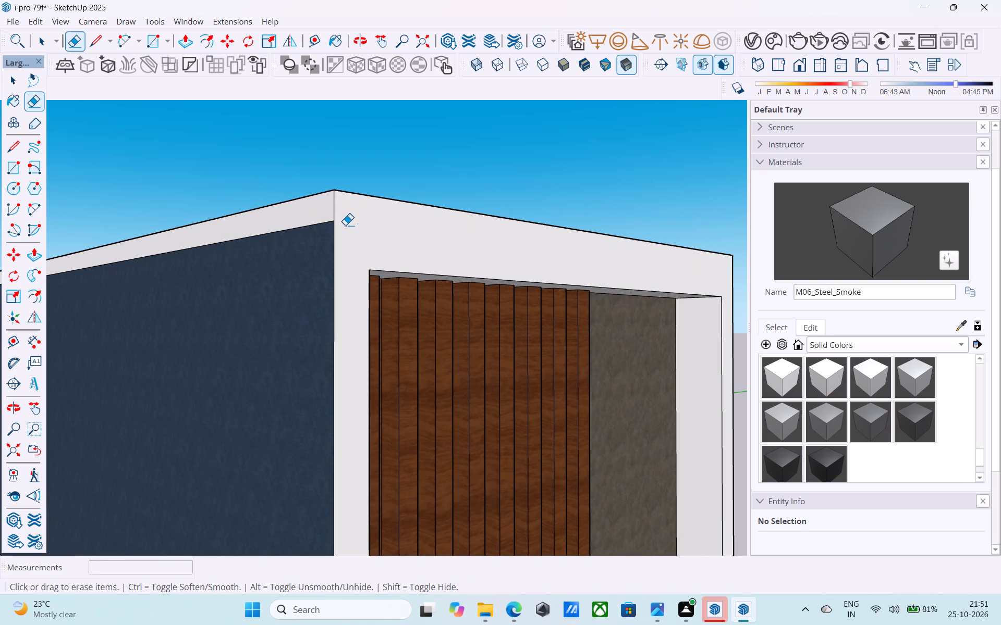
# Erase the seam edges between the roof slab and the tower's side wall farthest from the terrace.
pyautogui.scroll(-19, 345, 225)
pyautogui.moveTo(345, 224); pyautogui.dragTo(179, 251, button='middle')
pyautogui.moveTo(421, 246); pyautogui.dragTo(179, 251, button='middle')
pyautogui.moveTo(396, 232); pyautogui.dragTo(233, 239, button='middle')
pyautogui.scroll(9, 389, 233)
pyautogui.click(372, 215)
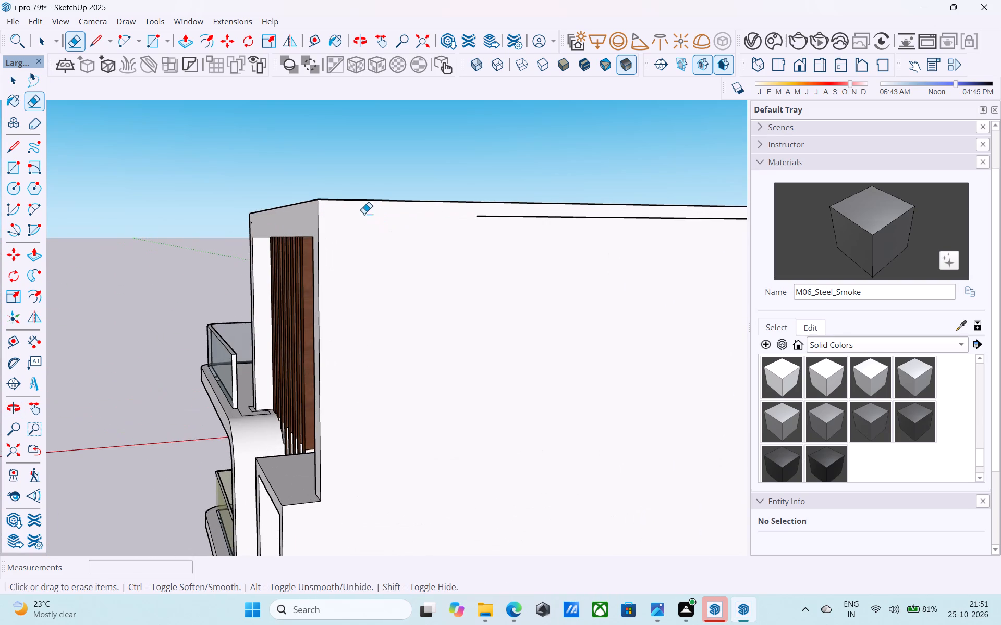
pyautogui.scroll(-6, 364, 214)
pyautogui.click(446, 217)
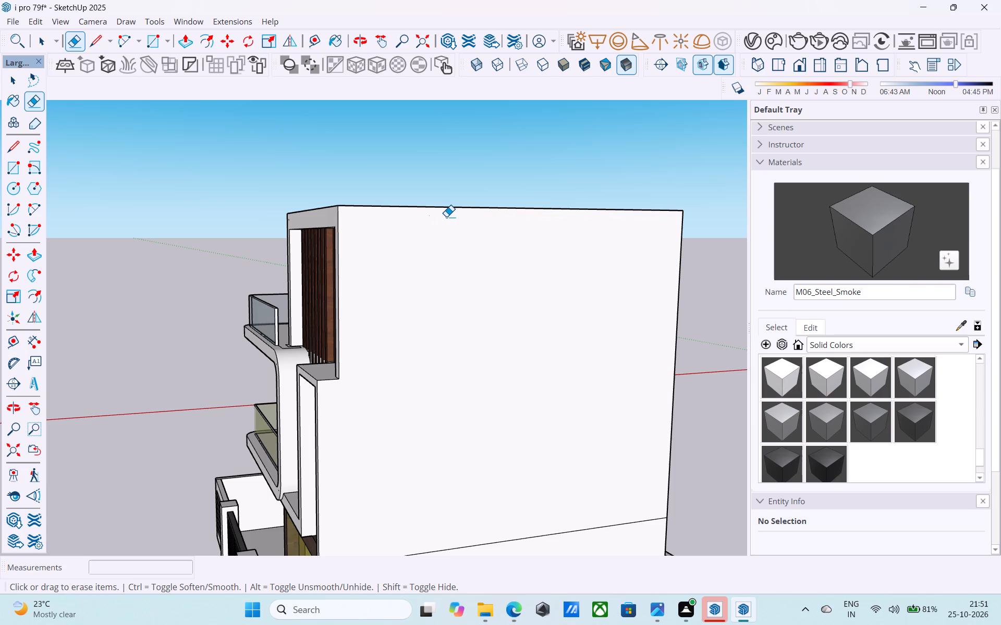
# Erase the seam edges between the roof slab and the tower's rear wall, including the leftover piece by the terrace-side corner.
pyautogui.moveTo(446, 217); pyautogui.dragTo(104, 233, button='middle')
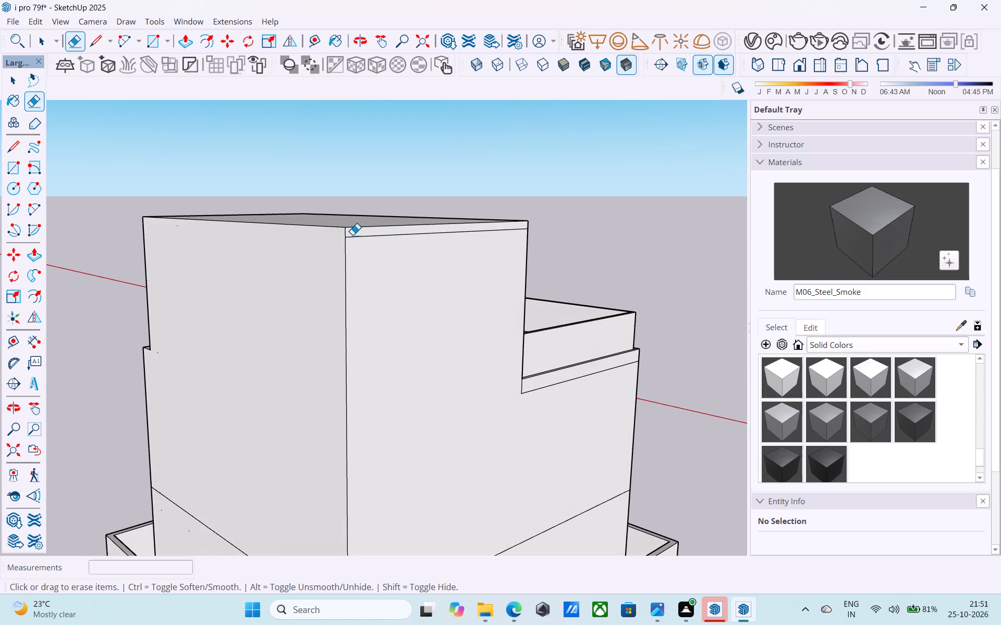
pyautogui.click(352, 235)
pyautogui.moveTo(417, 295); pyautogui.dragTo(578, 271, button='middle')
pyautogui.moveTo(578, 270); pyautogui.dragTo(171, 285, button='middle')
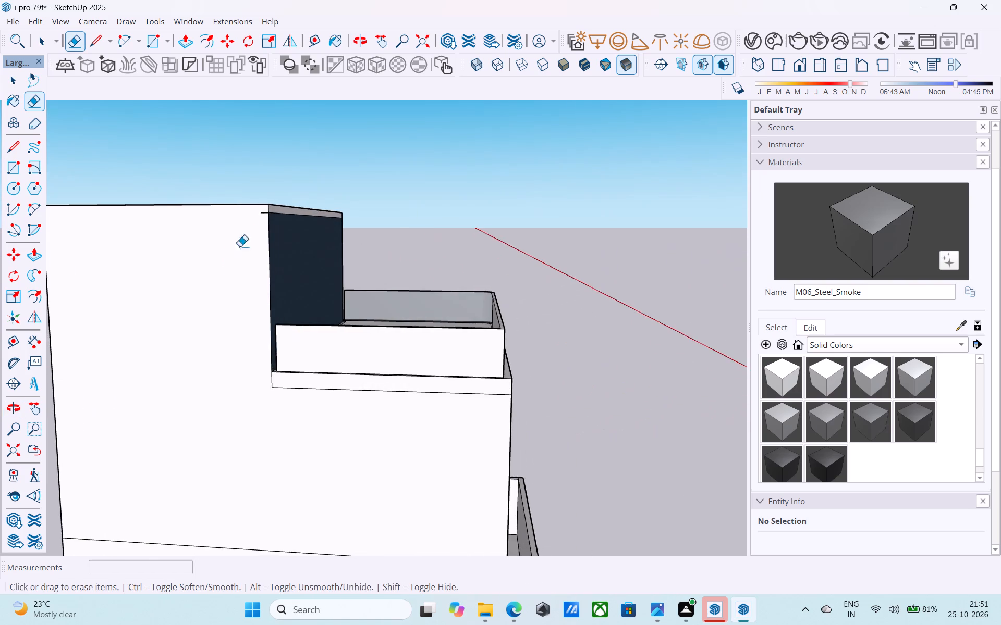
pyautogui.scroll(9, 275, 221)
pyautogui.moveTo(257, 203); pyautogui.dragTo(251, 208)
# Inspect the tower roof from the rear around to the front, including the overall house.
pyautogui.scroll(-2, 249, 210)
pyautogui.moveTo(271, 224); pyautogui.dragTo(440, 234, button='middle')
pyautogui.middleClick(440, 234)
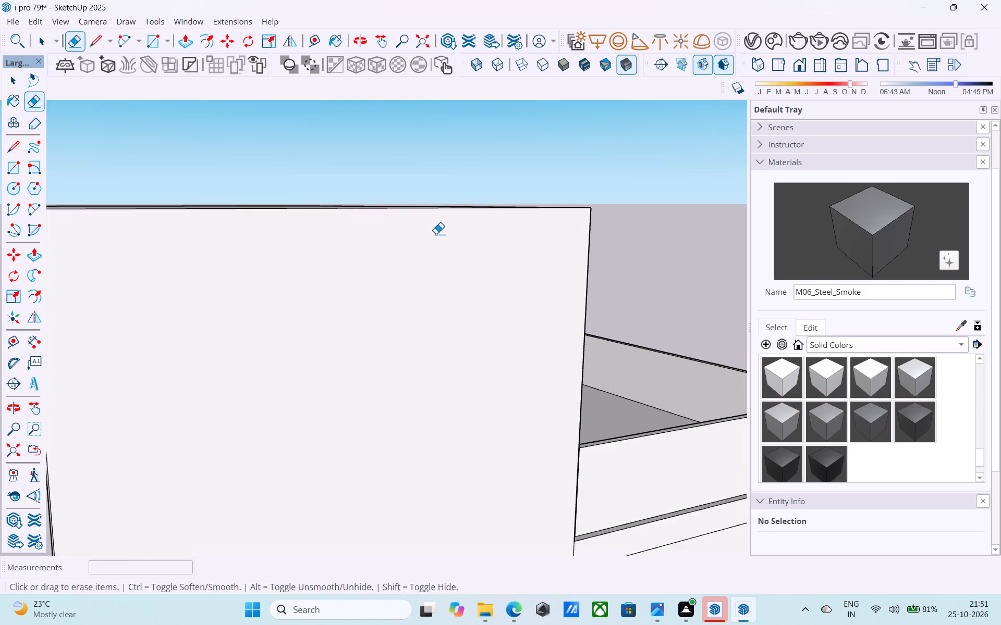
pyautogui.scroll(-4, 432, 235)
pyautogui.moveTo(248, 283); pyautogui.dragTo(459, 286, button='middle')
pyautogui.moveTo(345, 296); pyautogui.dragTo(619, 263, button='middle')
pyautogui.moveTo(627, 261); pyautogui.dragTo(619, 260, button='middle')
pyautogui.moveTo(300, 288); pyautogui.dragTo(443, 266, button='middle')
pyautogui.middleClick(445, 265)
pyautogui.scroll(-8, 299, 241)
pyautogui.moveTo(313, 254); pyautogui.dragTo(338, 271, button='middle')
pyautogui.moveTo(359, 281); pyautogui.dragTo(567, 332, button='middle')
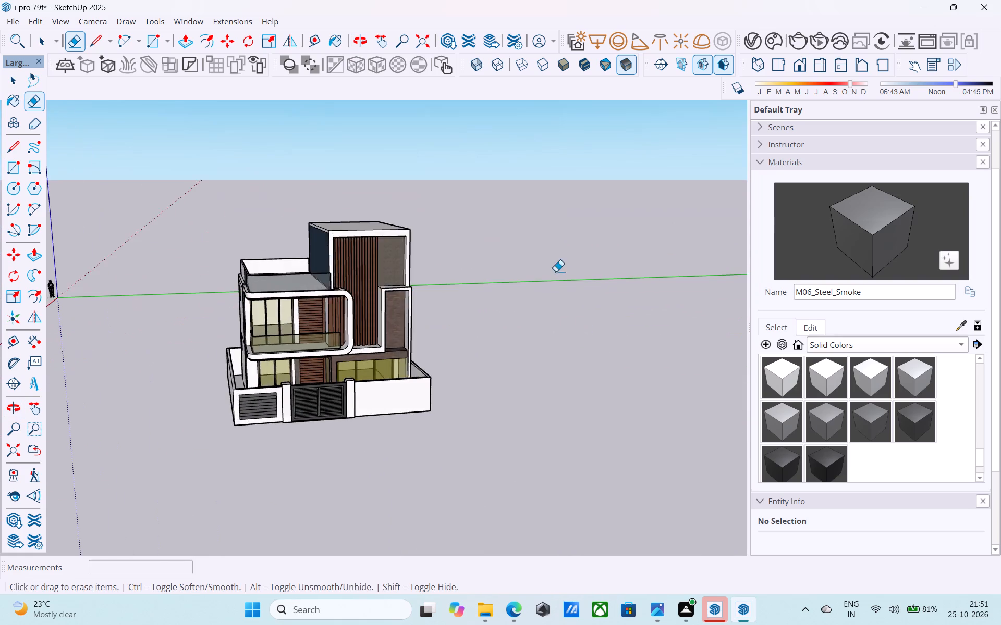
pyautogui.scroll(-4, 558, 271)
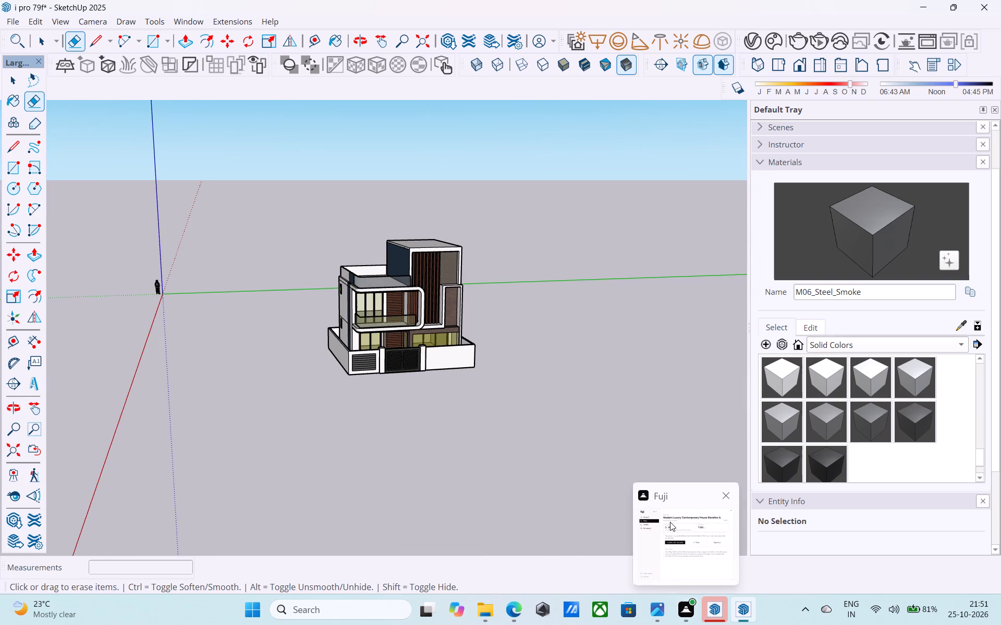
pyautogui.scroll(1, 420, 436)
pyautogui.scroll(4, 381, 321)
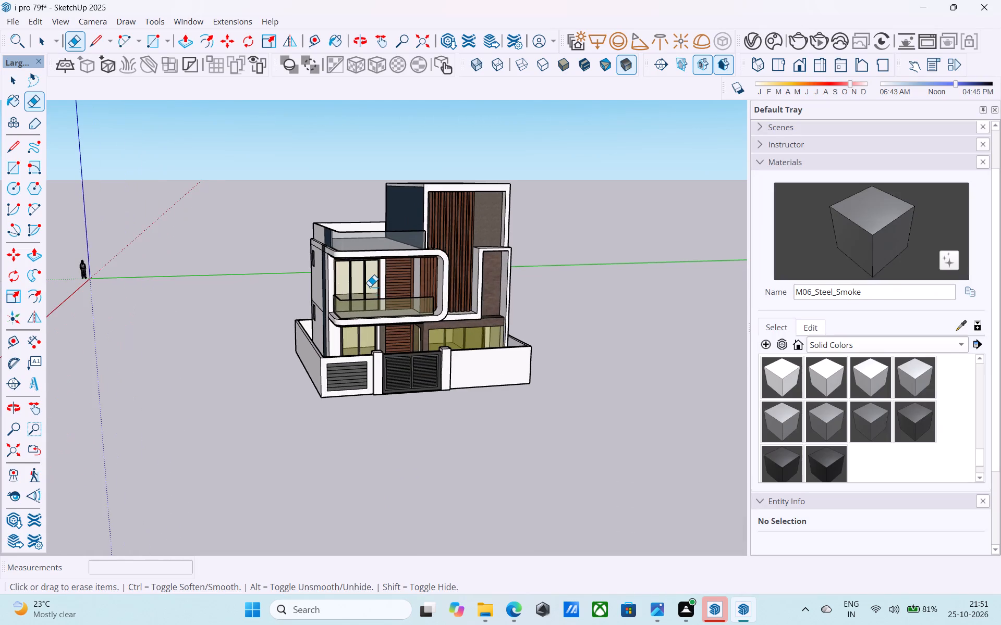
pyautogui.scroll(-3, 370, 286)
pyautogui.moveTo(370, 286); pyautogui.dragTo(392, 368, button='middle')
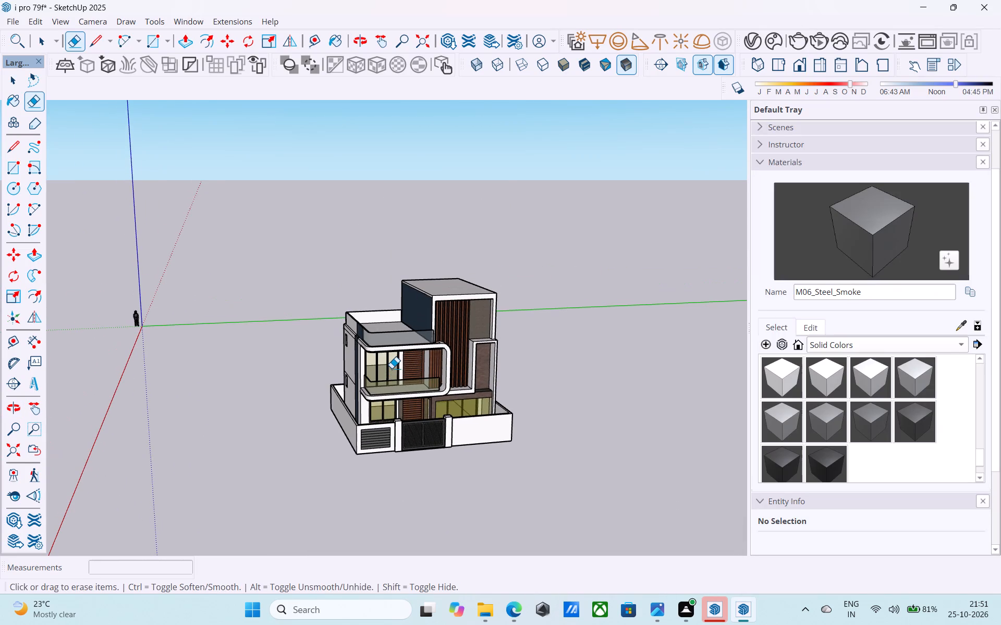
pyautogui.middleClick(392, 368)
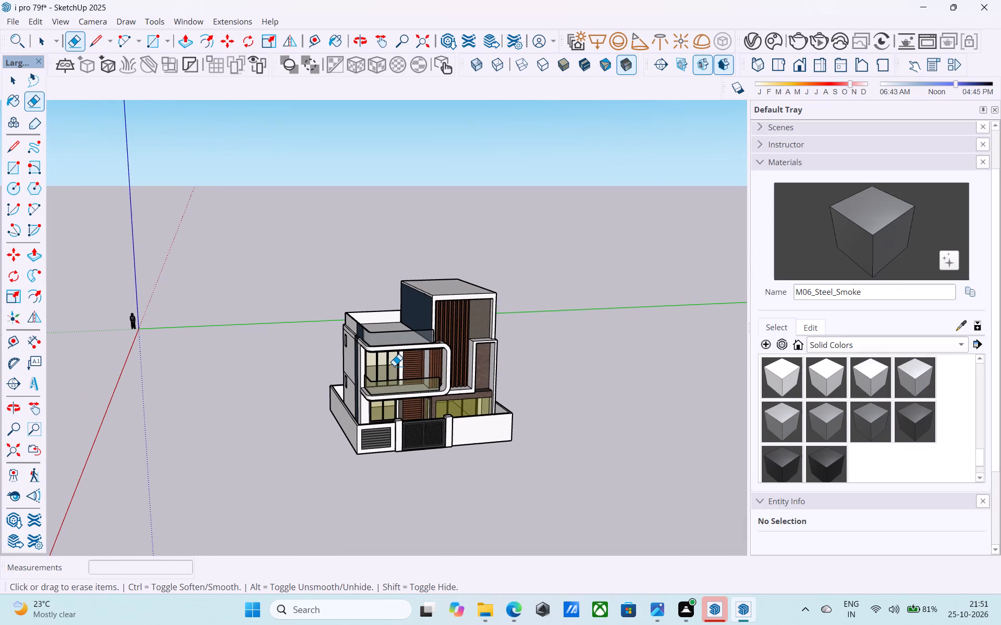
# Save the house model.
pyautogui.press('space')
pyautogui.hotkey('ctrl', 's')
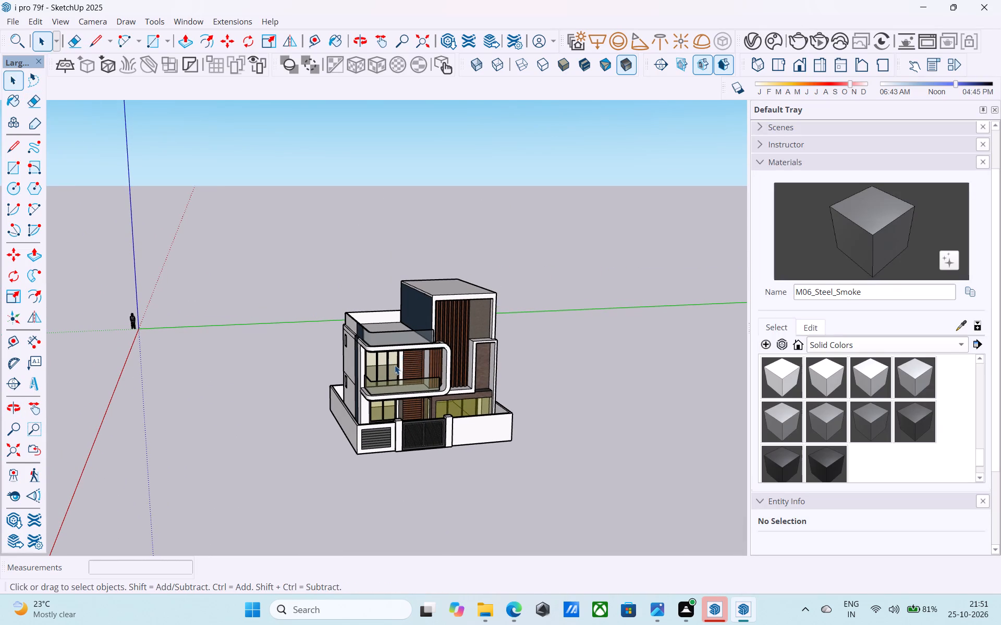
# Examine the front elevation's terrace, balcony, wooden slats and gate area from close up and farther away.
pyautogui.middleClick(395, 364)
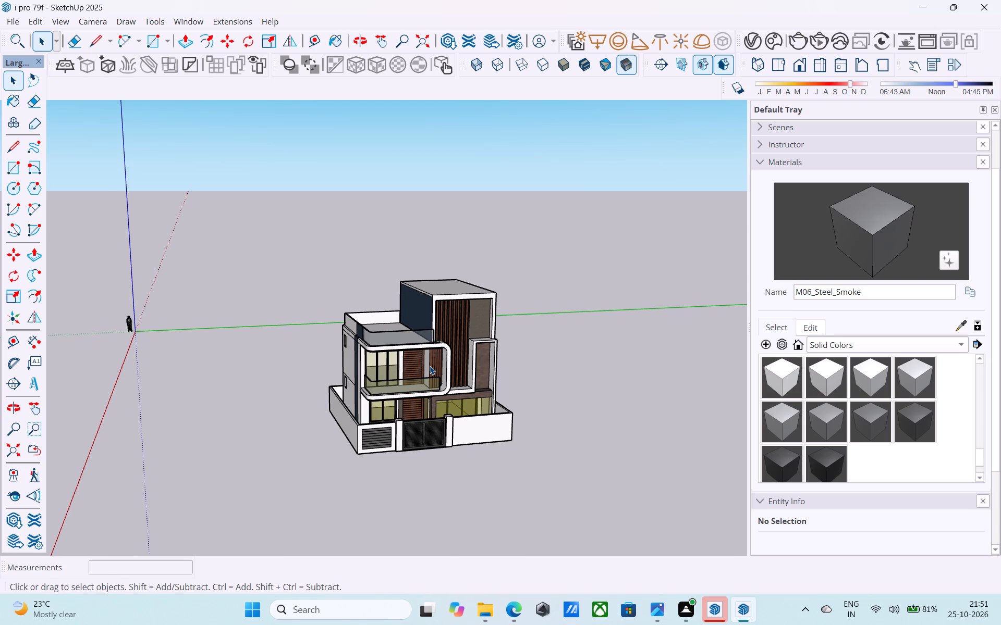
pyautogui.scroll(5, 430, 366)
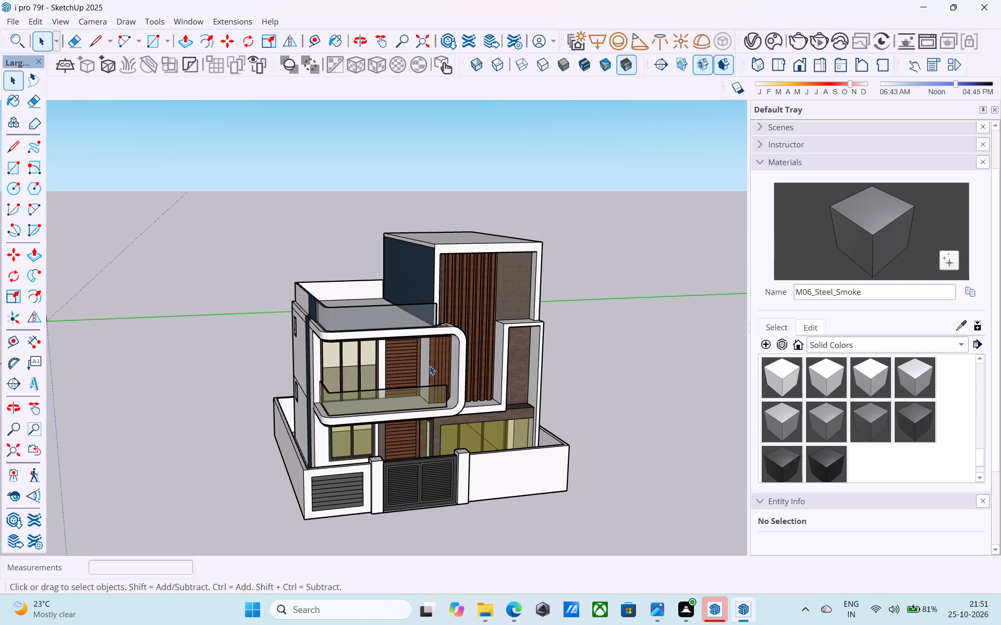
pyautogui.moveTo(431, 364); pyautogui.dragTo(435, 354, button='middle')
pyautogui.middleClick(435, 353)
pyautogui.moveTo(438, 348); pyautogui.dragTo(440, 338, button='middle')
pyautogui.scroll(2, 434, 329)
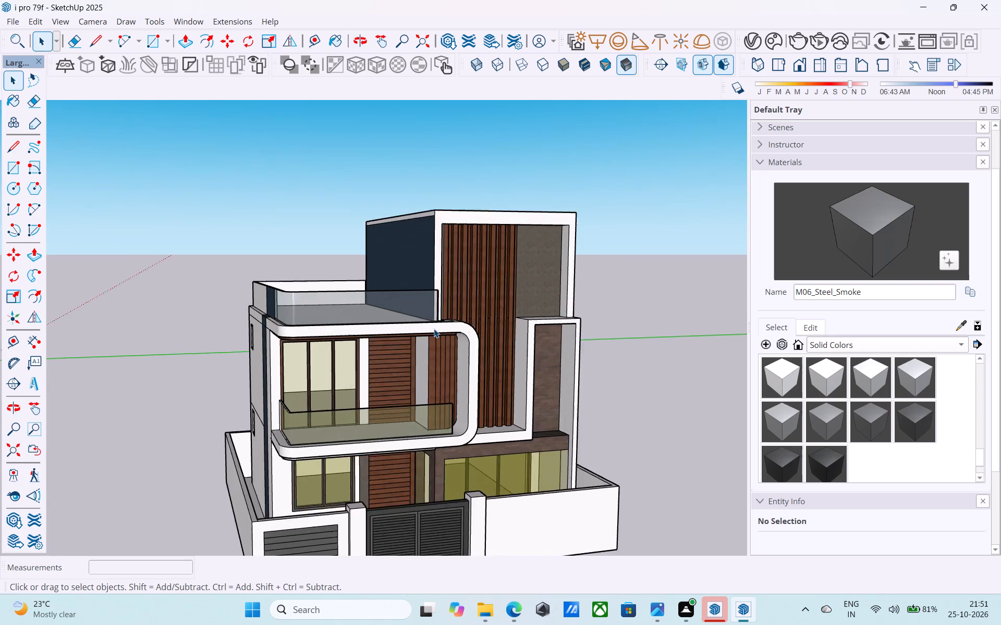
pyautogui.scroll(3, 434, 329)
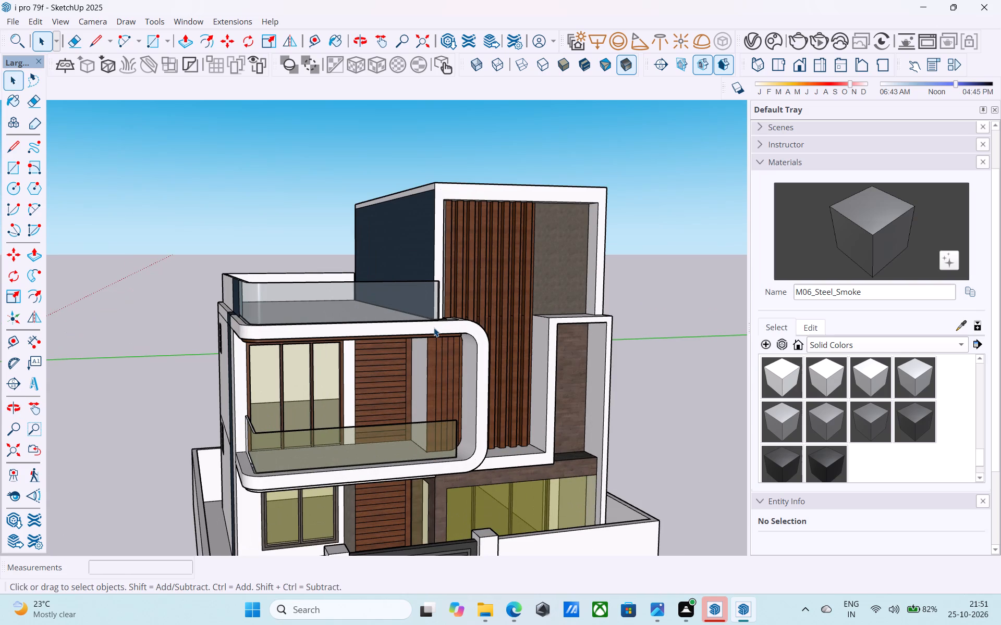
pyautogui.scroll(3, 434, 327)
pyautogui.scroll(-4, 434, 327)
pyautogui.moveTo(434, 327); pyautogui.dragTo(432, 351, button='middle')
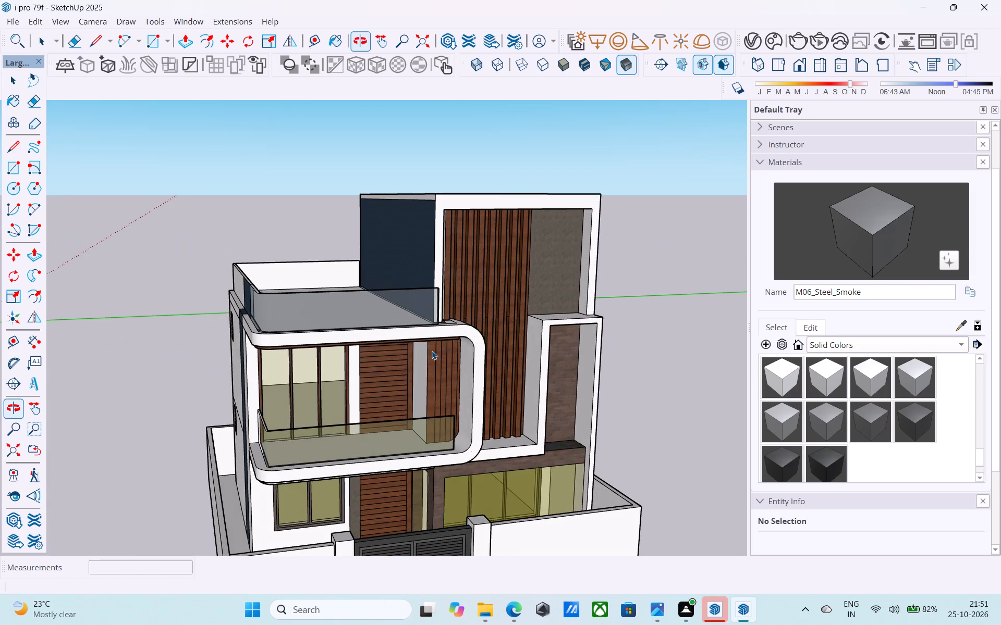
pyautogui.scroll(2, 432, 351)
pyautogui.moveTo(432, 351); pyautogui.dragTo(438, 348, button='middle')
pyautogui.scroll(-7, 438, 348)
pyautogui.moveTo(431, 353); pyautogui.dragTo(416, 344, button='middle')
# Import the Group_1 (1) grass model from Downloads and place it on the ground in front of the gate.
pyautogui.click(16, 21)
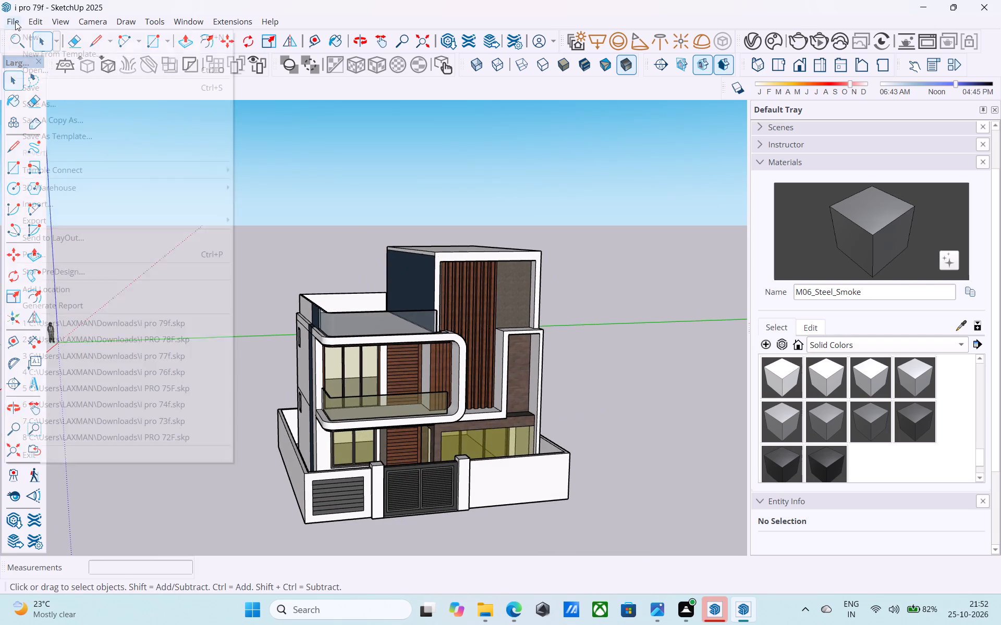
pyautogui.click(70, 204)
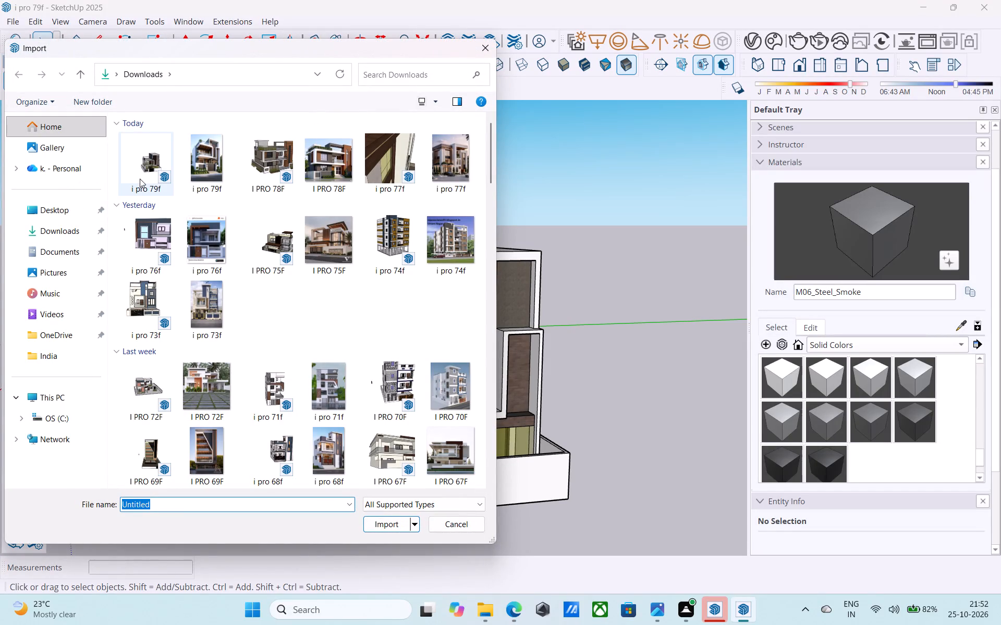
pyautogui.scroll(-3, 117, 261)
pyautogui.scroll(-3, 288, 252)
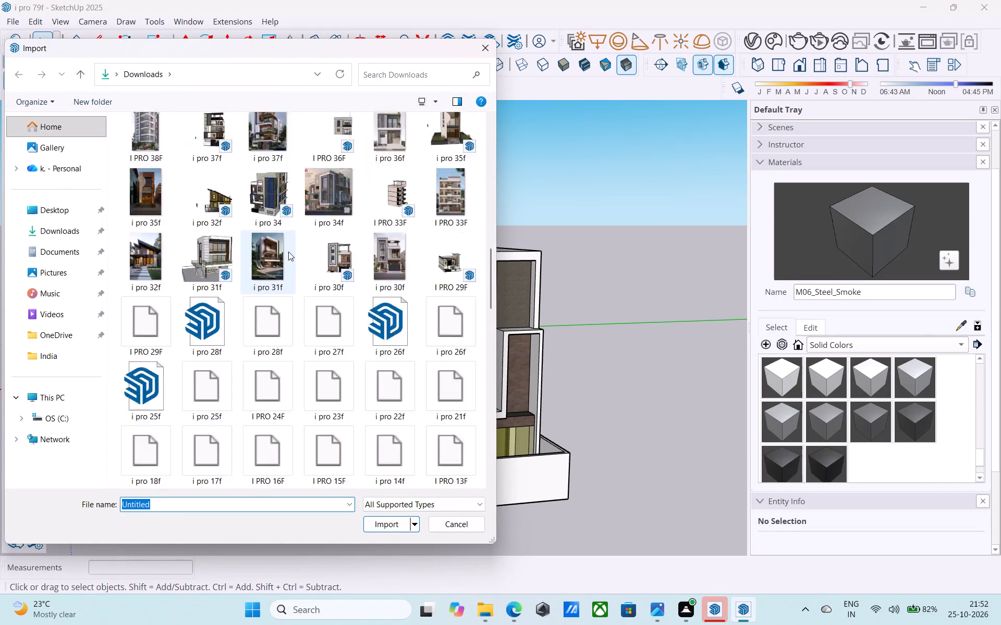
pyautogui.scroll(-4, 288, 252)
pyautogui.scroll(2, 289, 258)
pyautogui.scroll(-2, 289, 258)
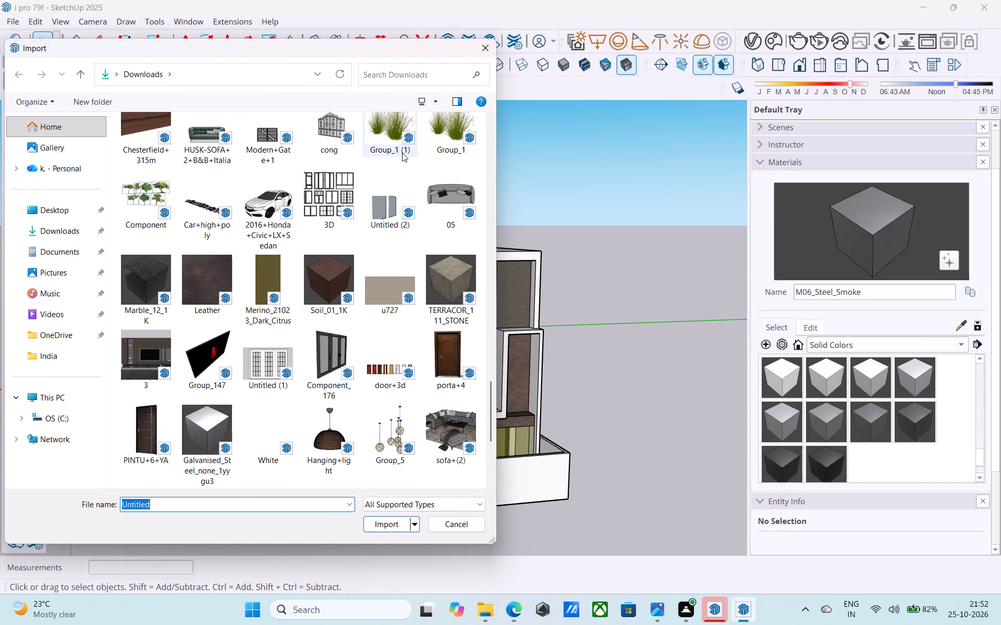
pyautogui.scroll(1, 402, 153)
pyautogui.click(397, 313)
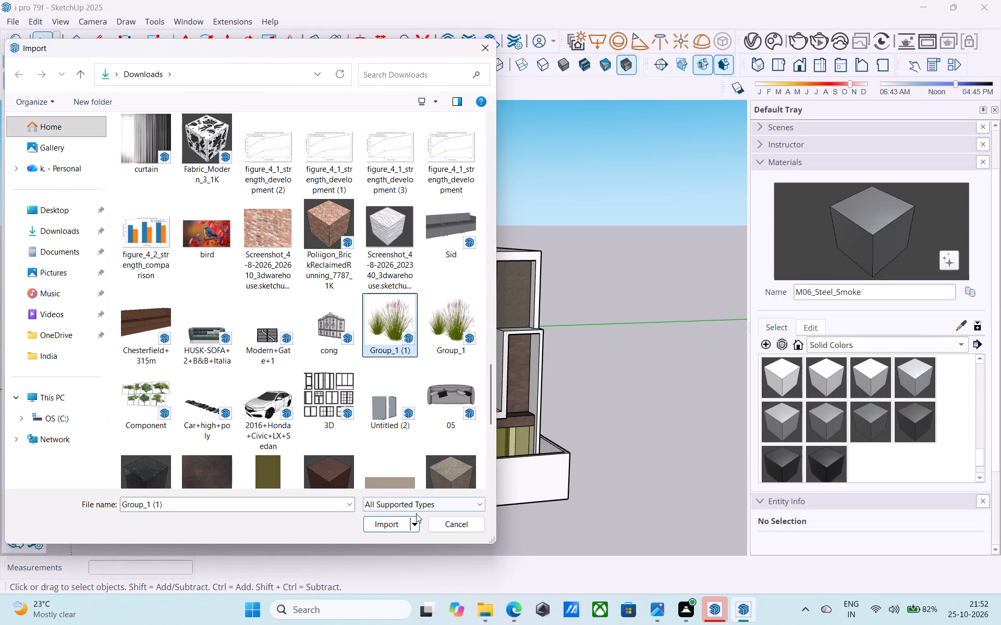
pyautogui.click(398, 523)
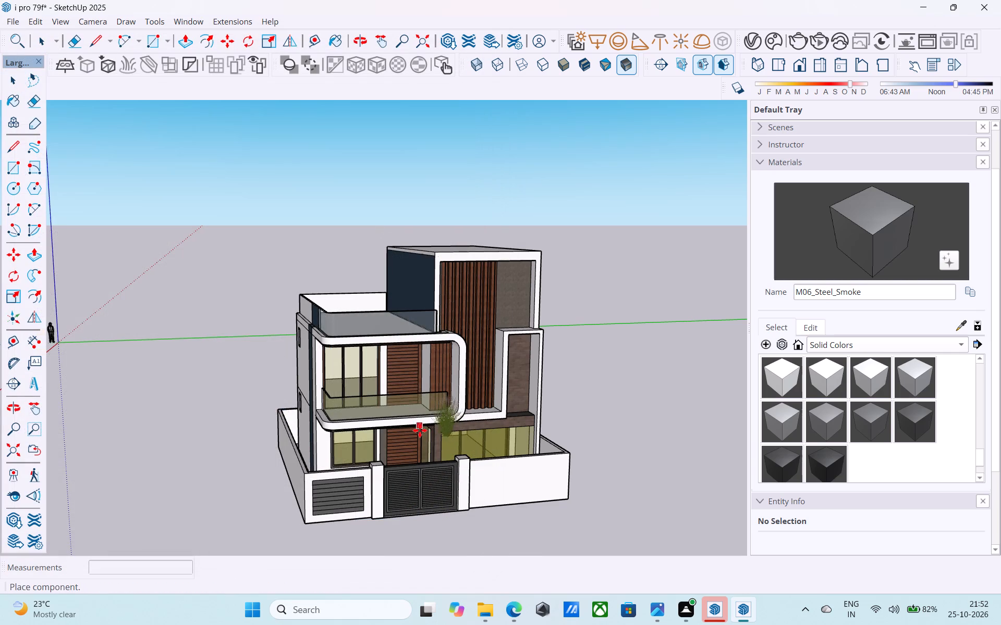
pyautogui.scroll(-7, 420, 430)
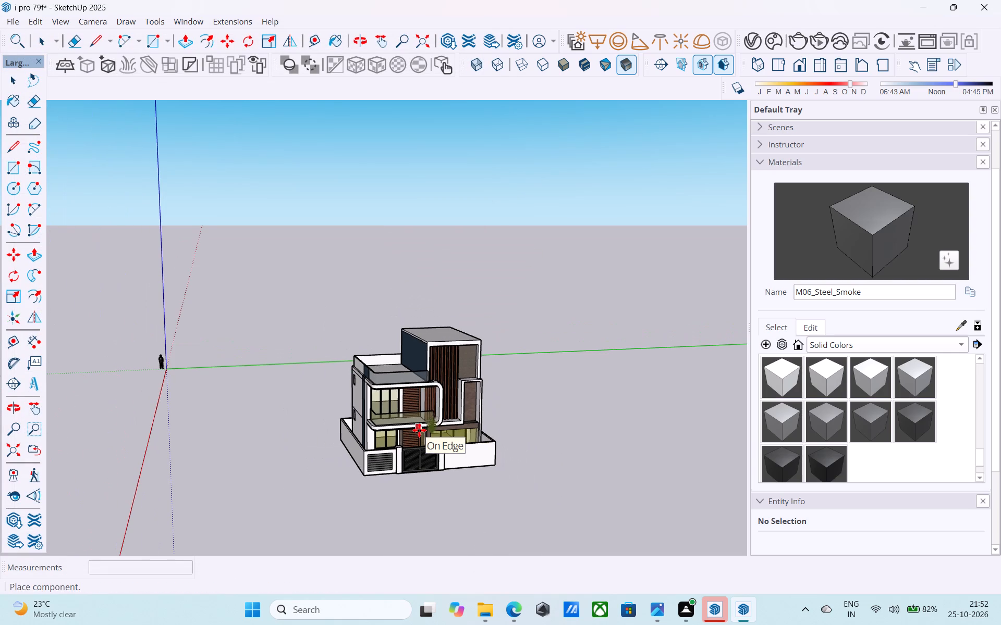
pyautogui.scroll(-6, 419, 430)
pyautogui.moveTo(419, 430); pyautogui.dragTo(417, 494, button='middle')
pyautogui.scroll(14, 415, 473)
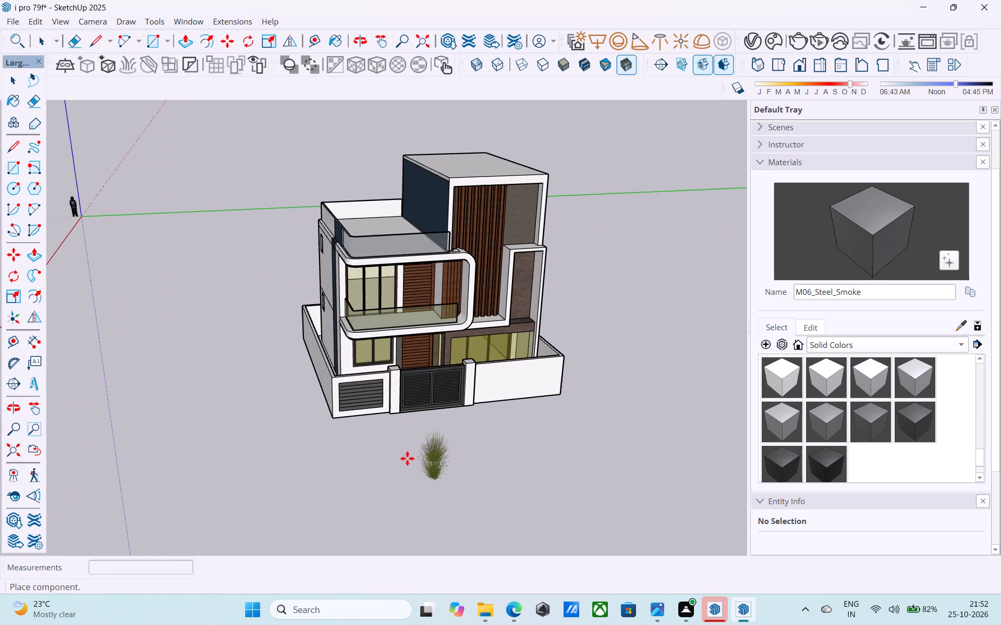
pyautogui.click(406, 457)
pyautogui.scroll(3, 472, 476)
pyautogui.press('space')
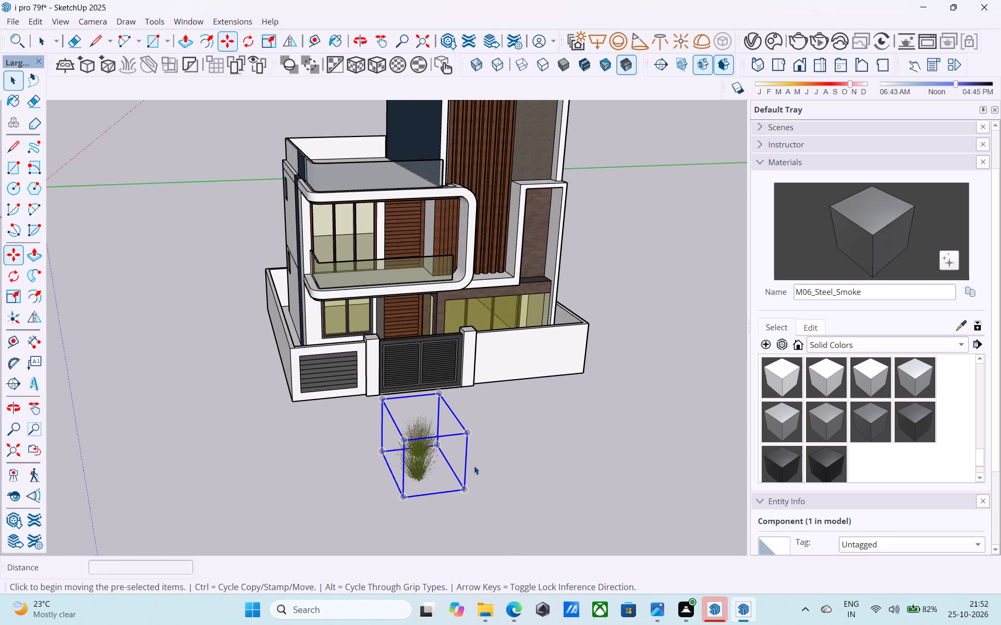
# Explode the imported grass component into its separate plants.
pyautogui.rightClick(474, 466)
pyautogui.click(477, 445)
pyautogui.click(421, 445)
pyautogui.rightClick(421, 445)
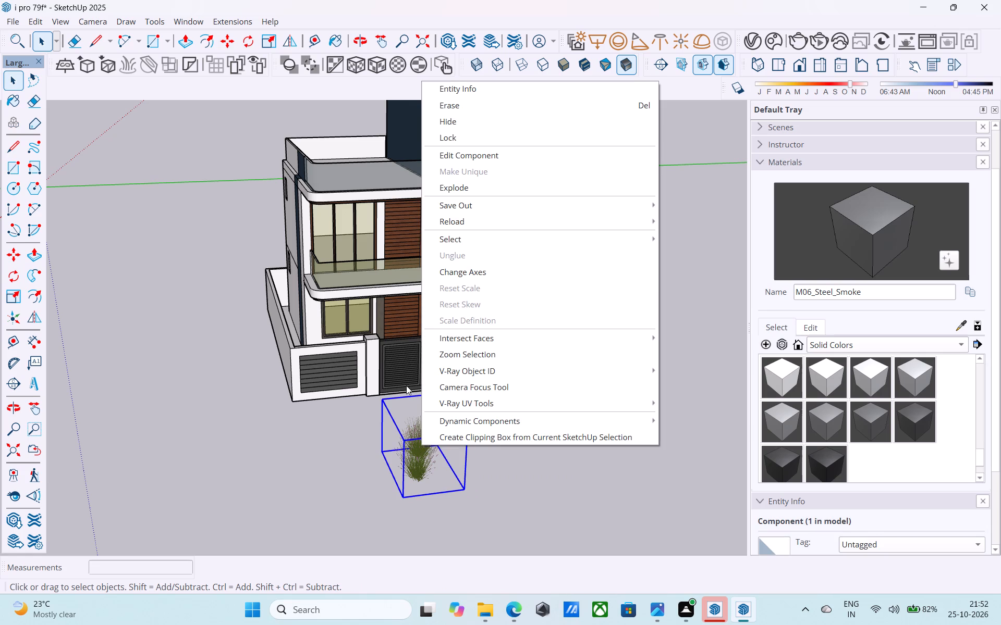
pyautogui.click(464, 190)
pyautogui.click(510, 403)
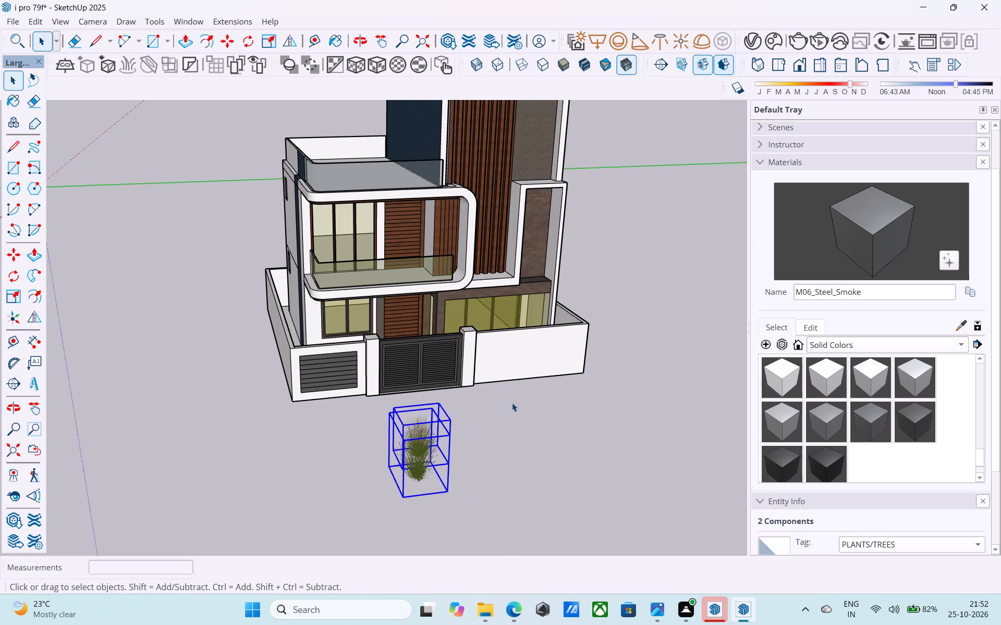
# Delete the smaller green grass plant, keeping the one with purple flower tips.
pyautogui.scroll(6, 438, 454)
pyautogui.click(419, 418)
pyautogui.moveTo(449, 422); pyautogui.dragTo(279, 420, button='middle')
pyautogui.scroll(1, 449, 422)
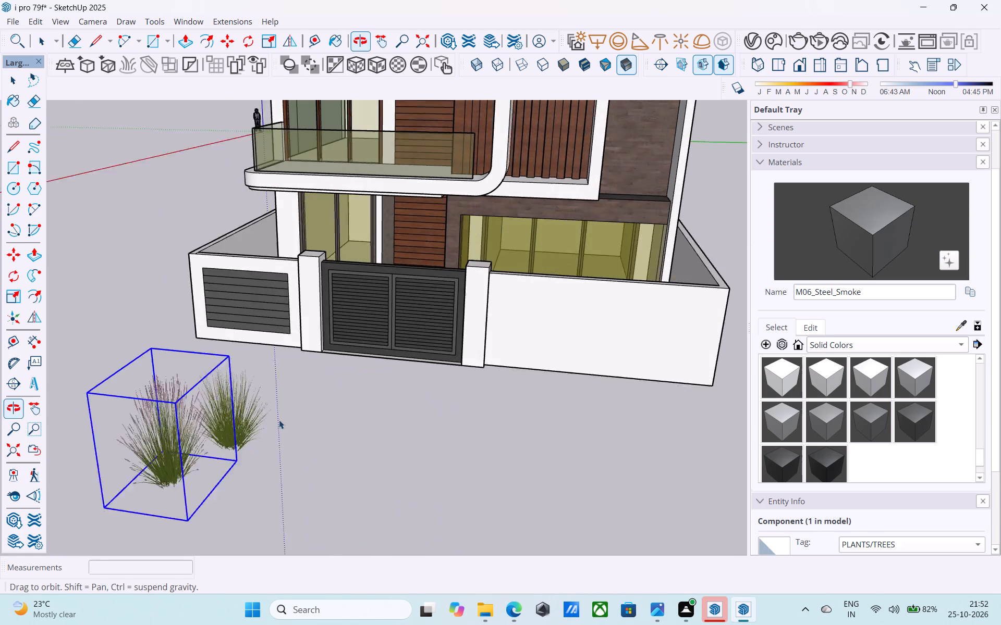
pyautogui.moveTo(279, 420); pyautogui.dragTo(280, 420, button='middle')
pyautogui.click(201, 401)
pyautogui.press('Delete')
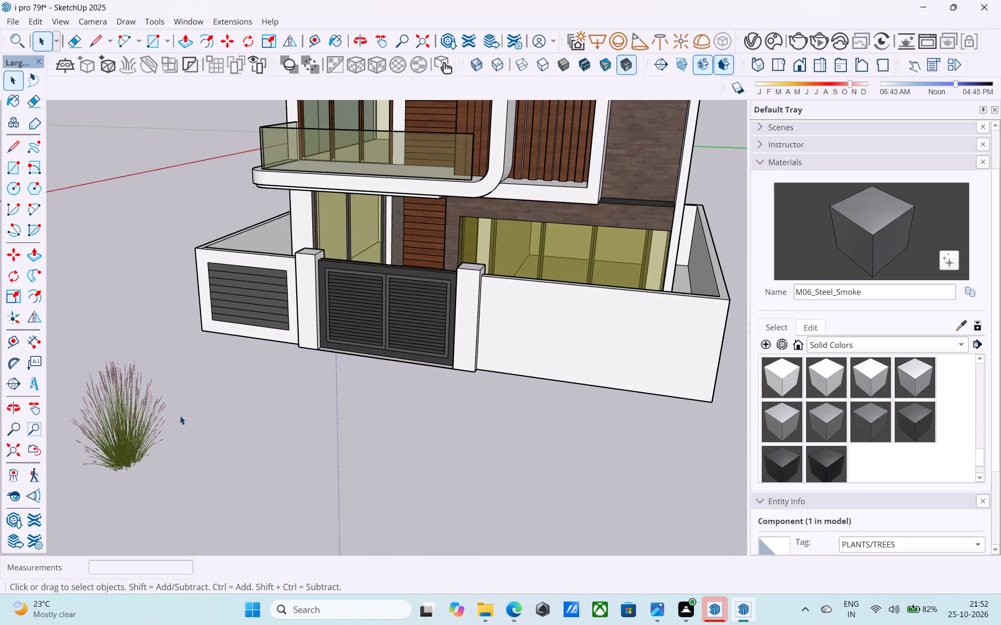
# Scale the remaining grass plant to 0.72 along the red axis and 0.71 along the green axis.
pyautogui.scroll(-6, 400, 389)
pyautogui.moveTo(399, 398); pyautogui.dragTo(454, 387, button='middle')
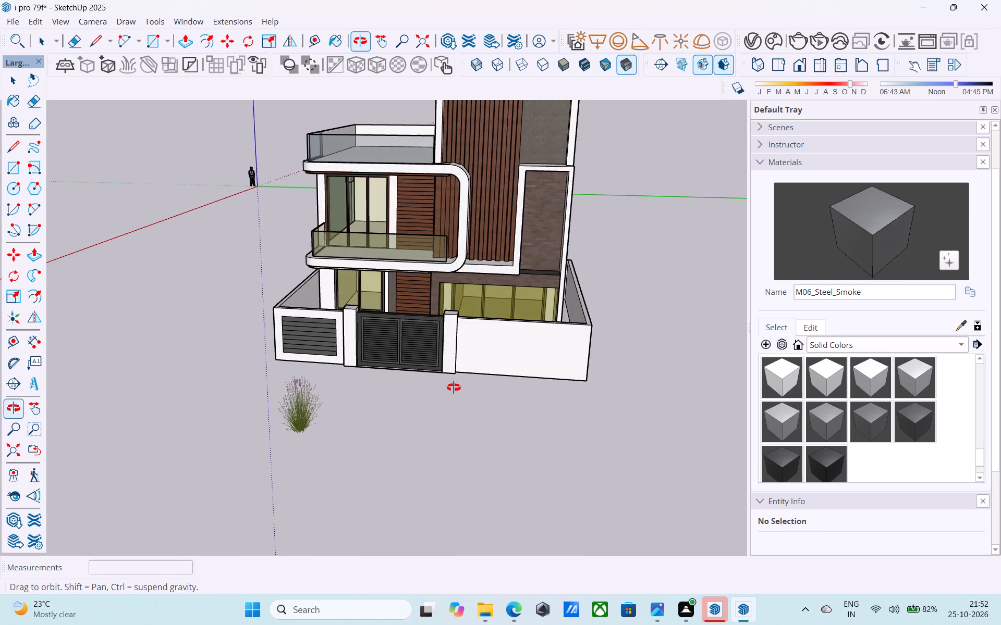
pyautogui.moveTo(454, 387); pyautogui.dragTo(455, 386, button='middle')
pyautogui.moveTo(456, 385); pyautogui.dragTo(454, 372, button='middle')
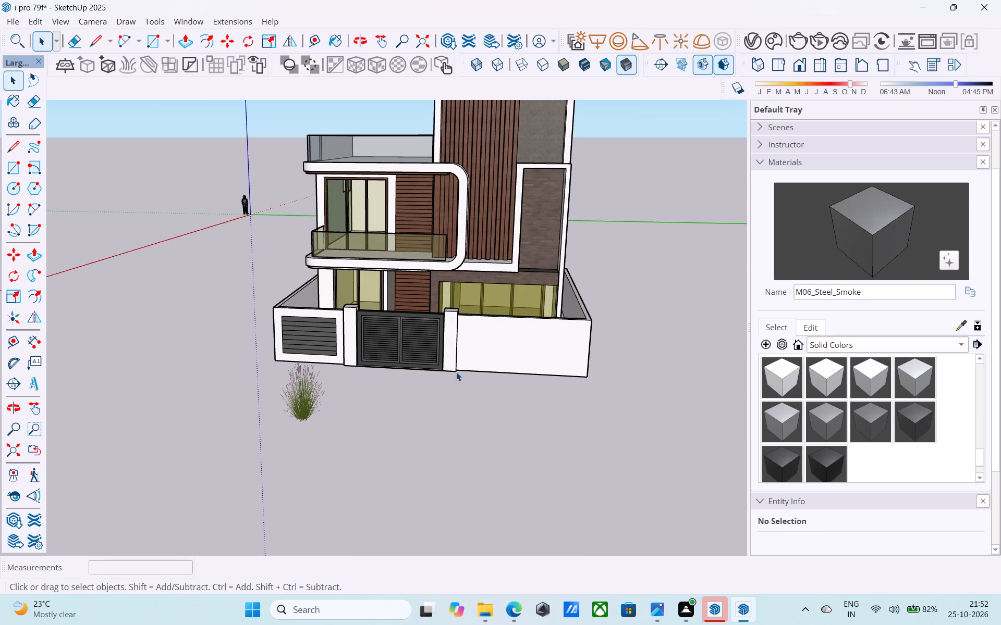
pyautogui.scroll(2, 456, 372)
pyautogui.click(263, 415)
pyautogui.rightClick(255, 413)
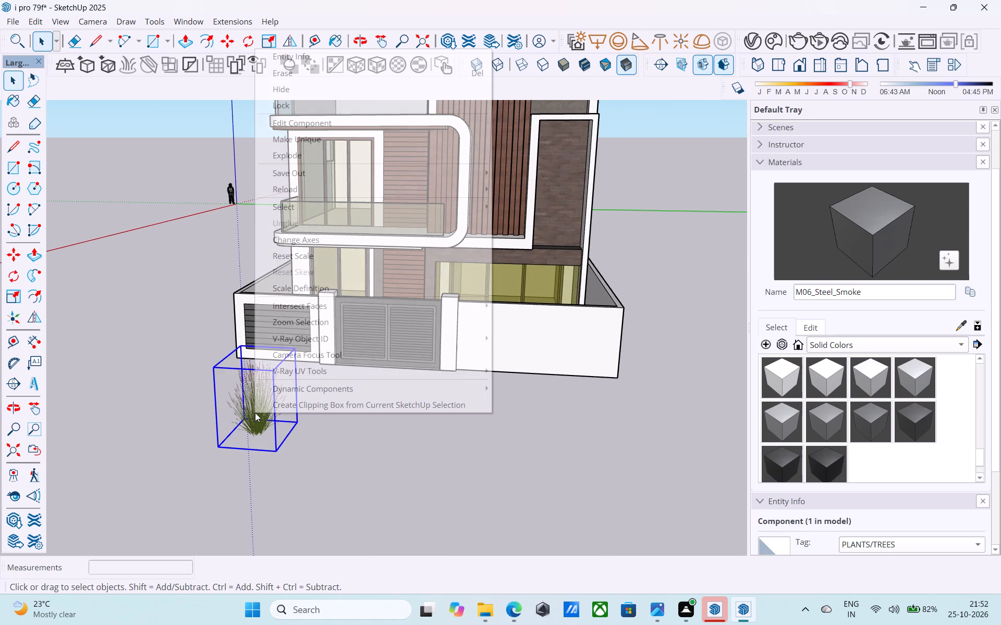
pyautogui.click(268, 431)
pyautogui.click(258, 417)
pyautogui.press('s')
pyautogui.scroll(1, 258, 413)
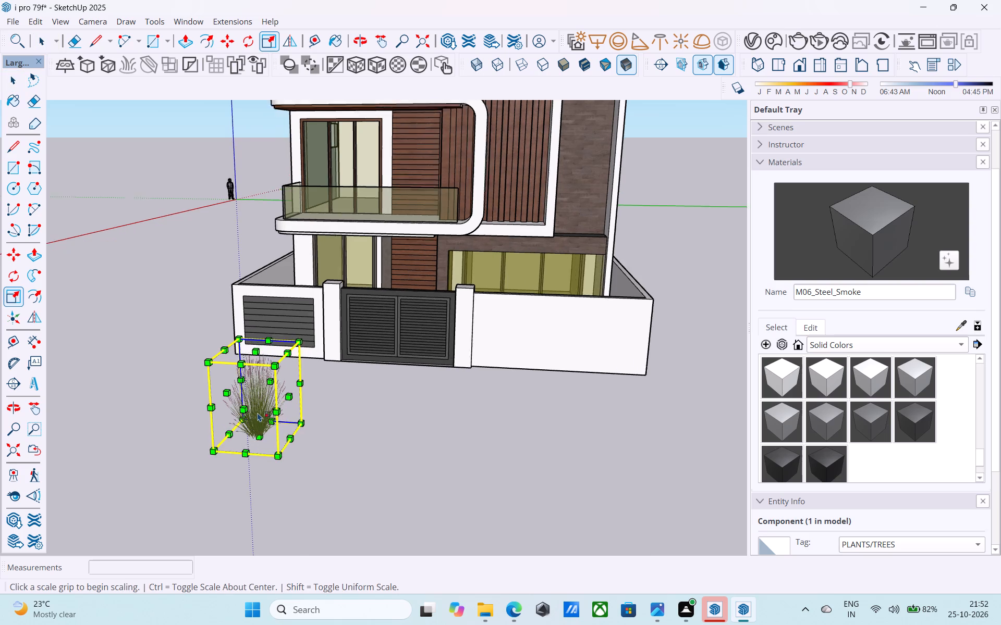
pyautogui.scroll(1, 258, 413)
pyautogui.click(245, 408)
pyautogui.click(250, 395)
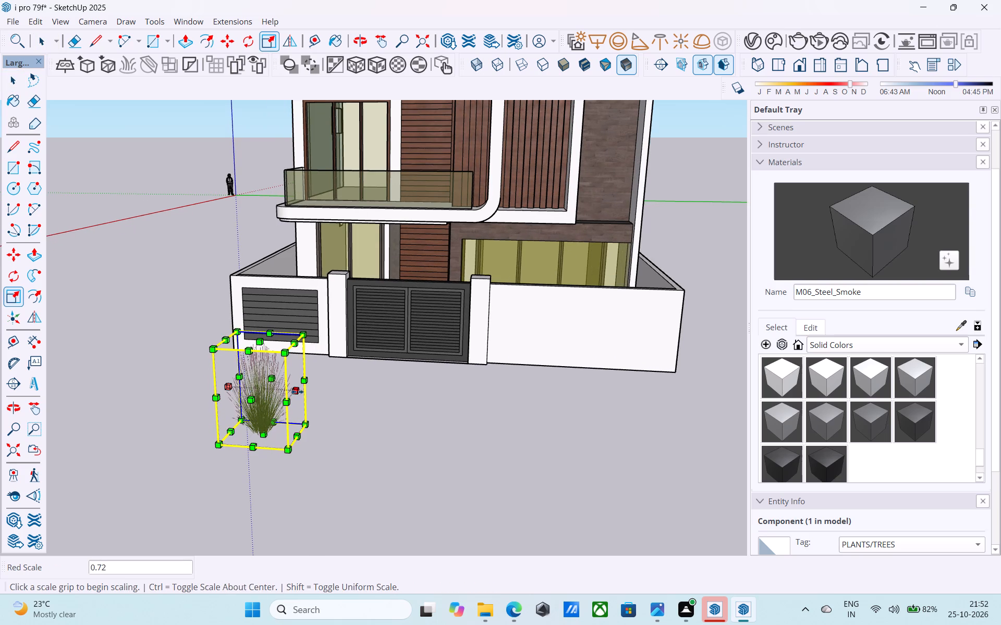
pyautogui.click(297, 391)
pyautogui.click(277, 395)
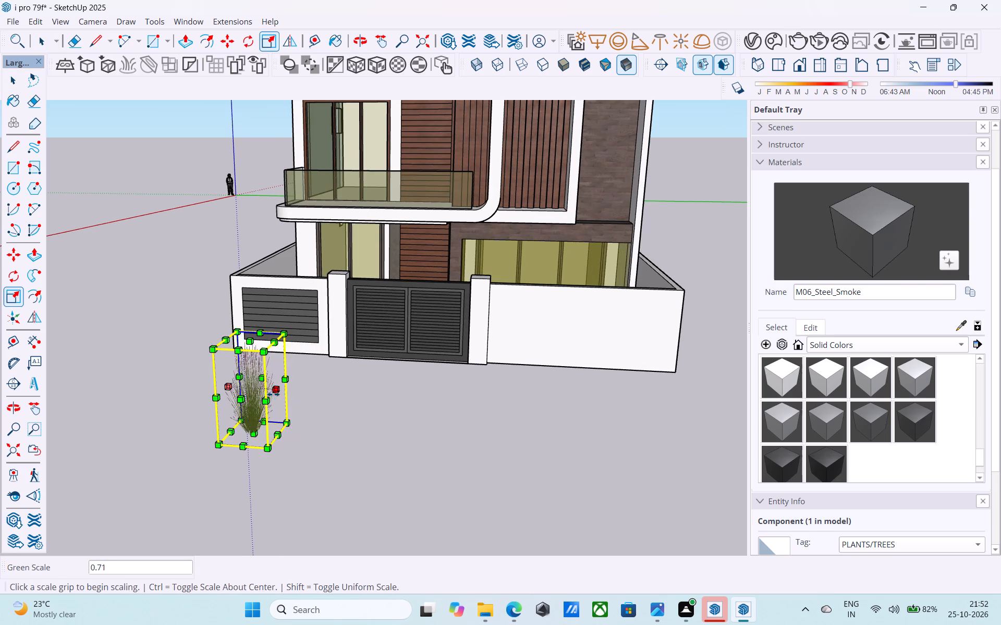
# Scale the grass plant's height to 0.96 along the blue axis.
pyautogui.moveTo(275, 394); pyautogui.dragTo(350, 405, button='middle')
pyautogui.scroll(3, 354, 399)
pyautogui.click(340, 346)
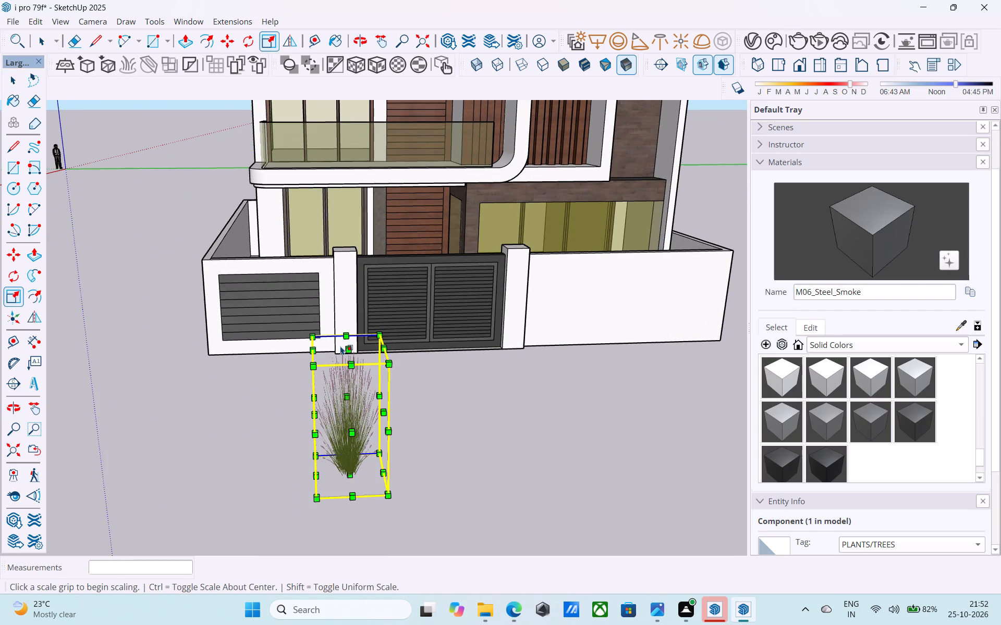
pyautogui.click(345, 347)
pyautogui.click(346, 353)
pyautogui.scroll(3, 346, 355)
pyautogui.moveTo(346, 355); pyautogui.dragTo(361, 324, button='middle')
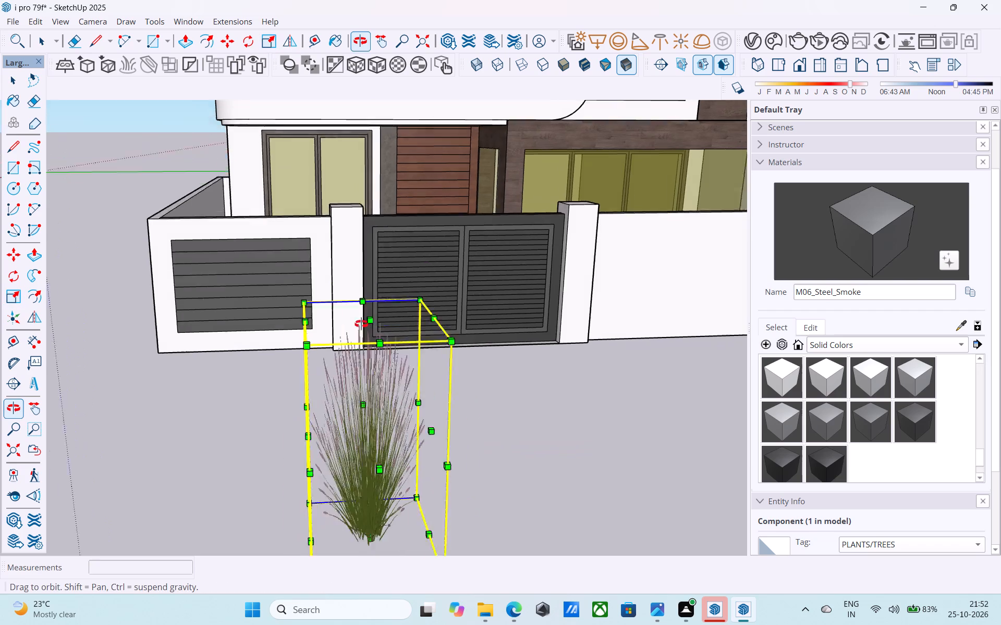
pyautogui.moveTo(361, 324); pyautogui.dragTo(360, 315, button='middle')
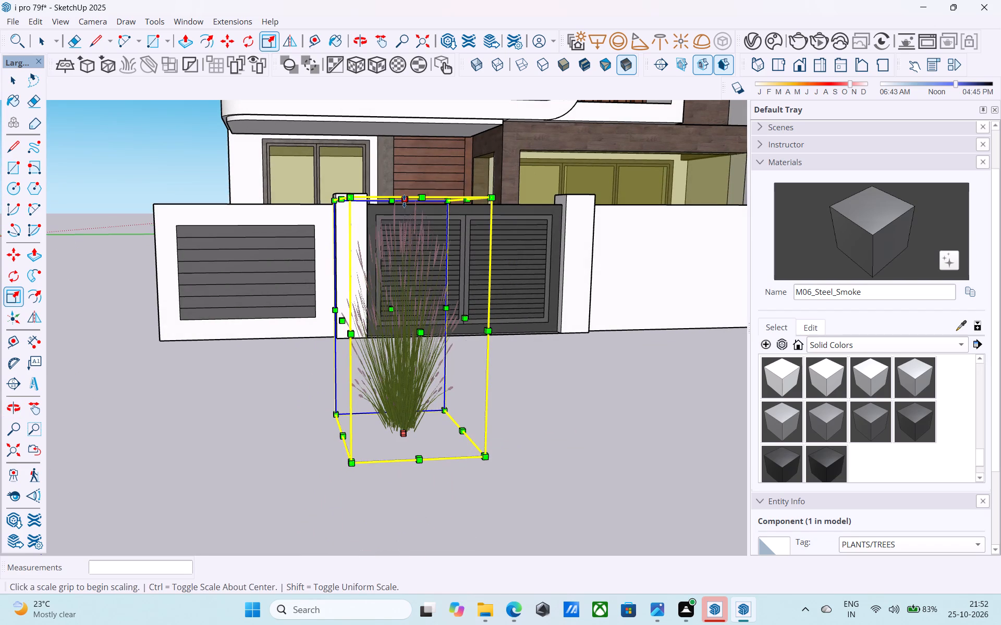
pyautogui.click(404, 201)
pyautogui.click(402, 210)
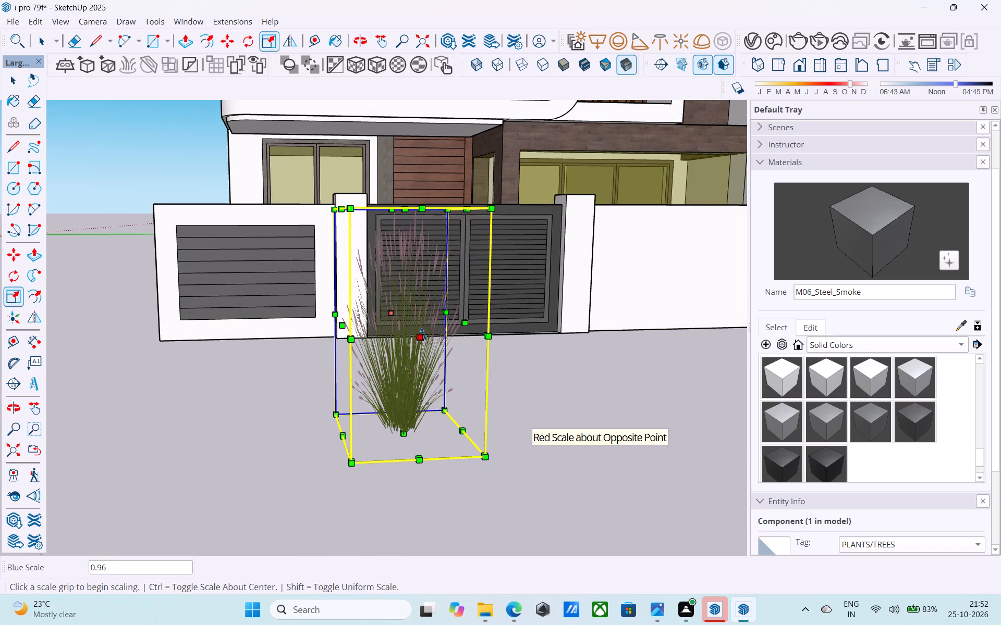
# Narrow the grass plant further from its sides, scaling it to 0.84 along green and 0.84 along red.
pyautogui.click(421, 333)
pyautogui.click(410, 326)
pyautogui.click(340, 323)
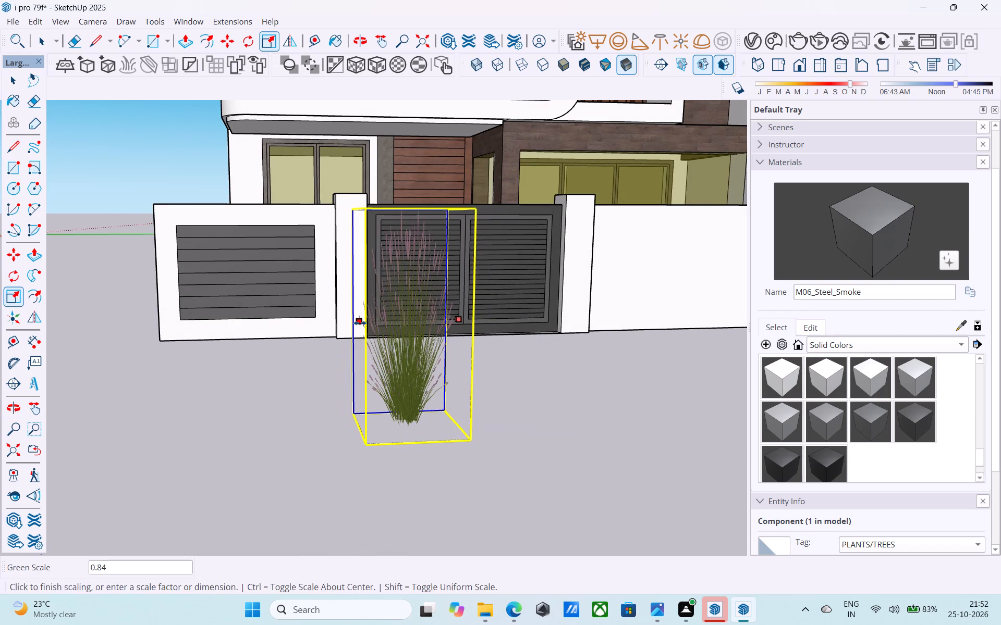
pyautogui.click(360, 323)
pyautogui.moveTo(438, 326); pyautogui.dragTo(297, 459, button='middle')
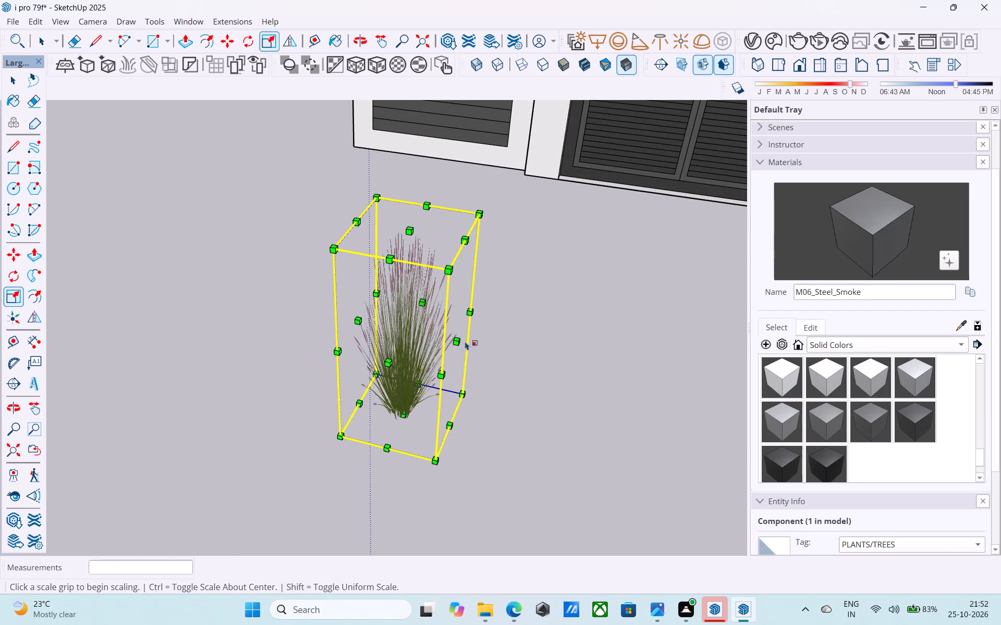
pyautogui.click(458, 341)
pyautogui.click(444, 339)
pyautogui.click(387, 361)
pyautogui.click(389, 355)
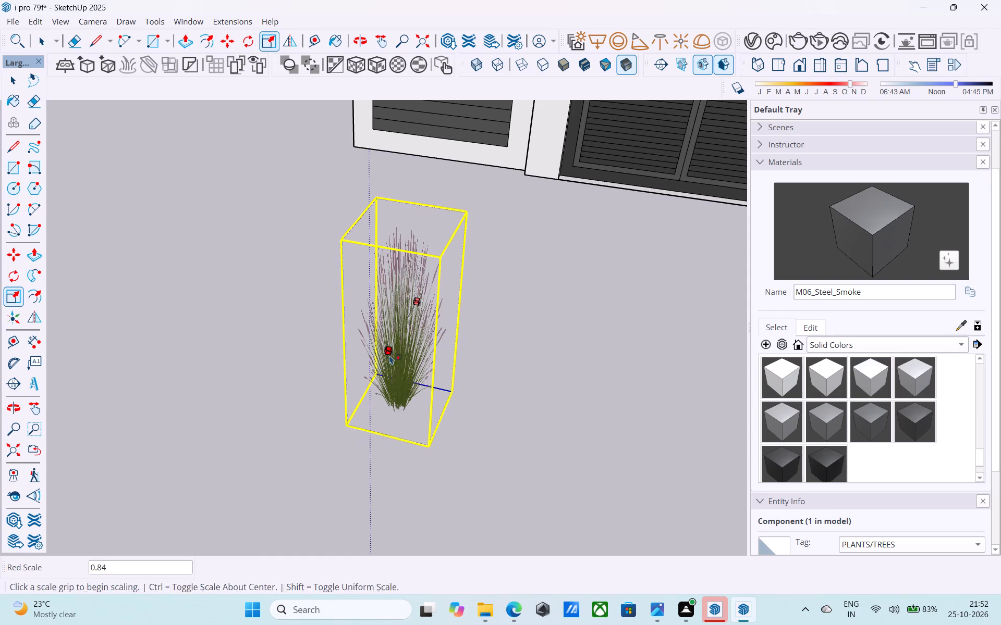
pyautogui.press('space')
pyautogui.click(463, 353)
# Copy the grass plant about 35' onto the upper terrace floor, beside the junction of the glass railing and side parapet.
pyautogui.moveTo(455, 362); pyautogui.dragTo(464, 346, button='middle')
pyautogui.scroll(-10, 462, 358)
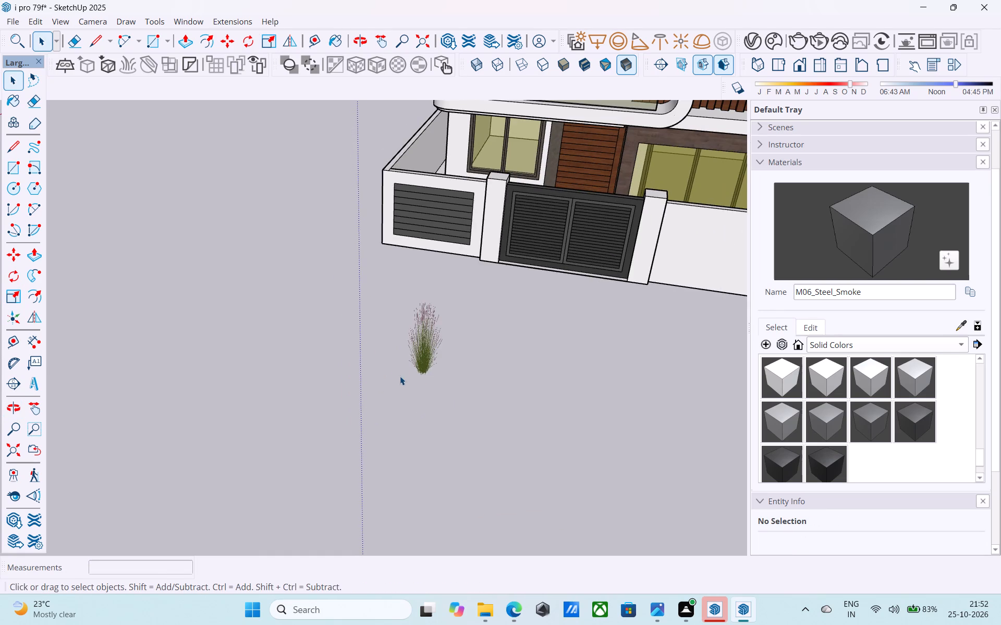
pyautogui.moveTo(400, 376); pyautogui.dragTo(458, 411, button='middle')
pyautogui.click(464, 377)
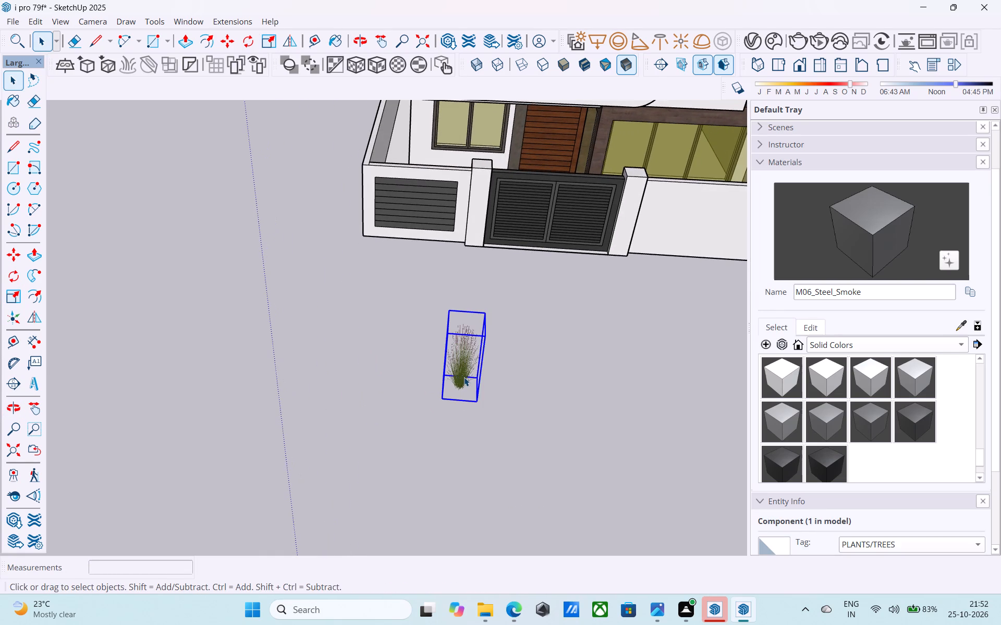
pyautogui.press('m')
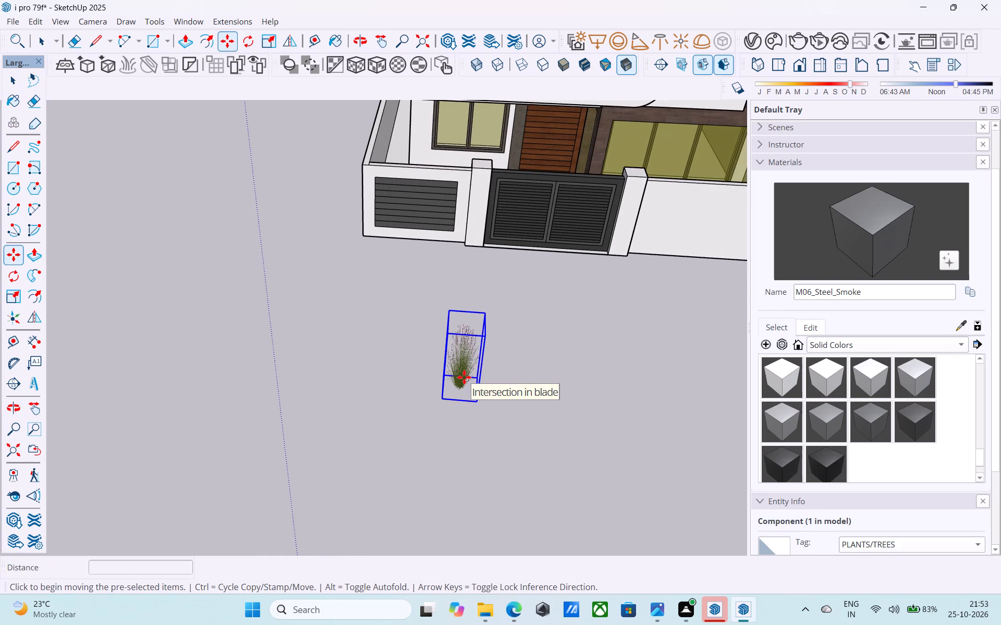
pyautogui.click(448, 396)
pyautogui.scroll(-6, 456, 354)
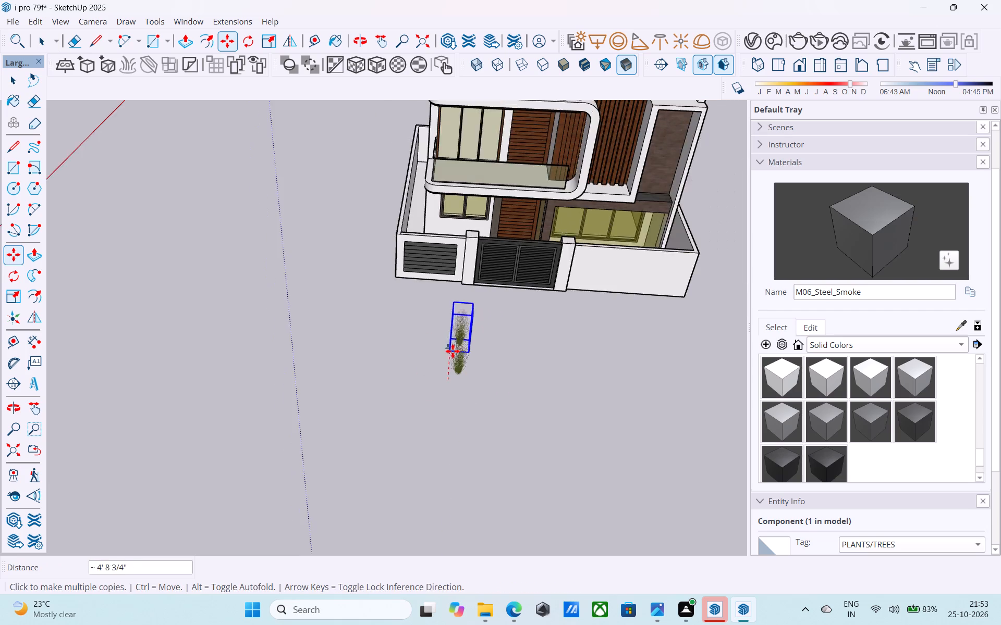
pyautogui.scroll(-5, 453, 351)
pyautogui.keyDown('shift'); pyautogui.moveTo(450, 356); pyautogui.dragTo(450, 475, button='middle'); pyautogui.keyUp('shift')
pyautogui.keyDown('shift'); pyautogui.moveTo(459, 334); pyautogui.dragTo(210, 423, button='middle'); pyautogui.keyUp('shift')
pyautogui.scroll(8, 363, 371)
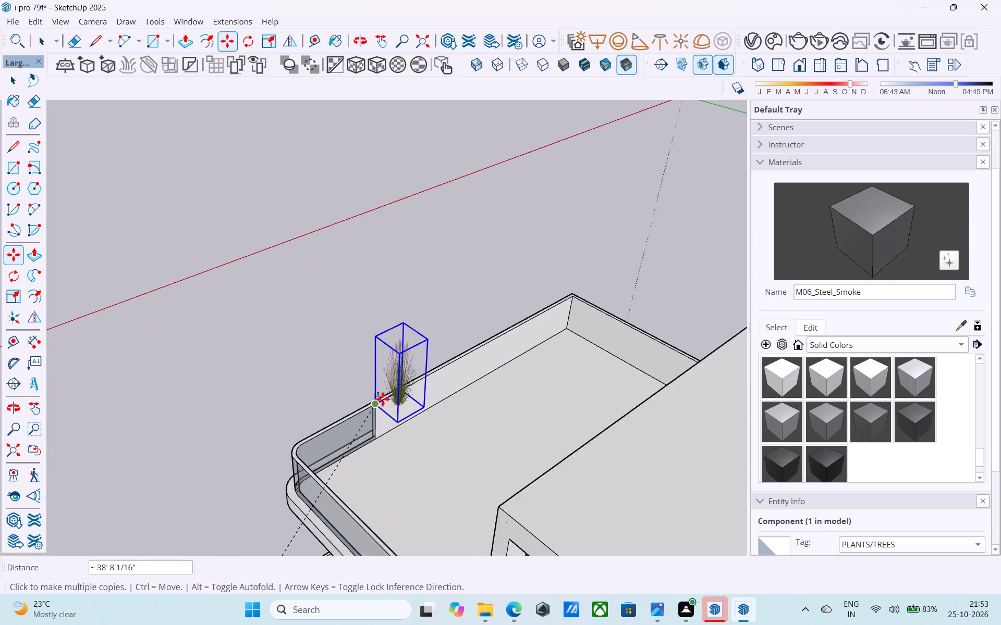
pyautogui.scroll(-1, 387, 408)
pyautogui.moveTo(387, 410); pyautogui.dragTo(222, 444, button='middle')
pyautogui.scroll(10, 324, 448)
pyautogui.moveTo(305, 419); pyautogui.dragTo(606, 488, button='middle')
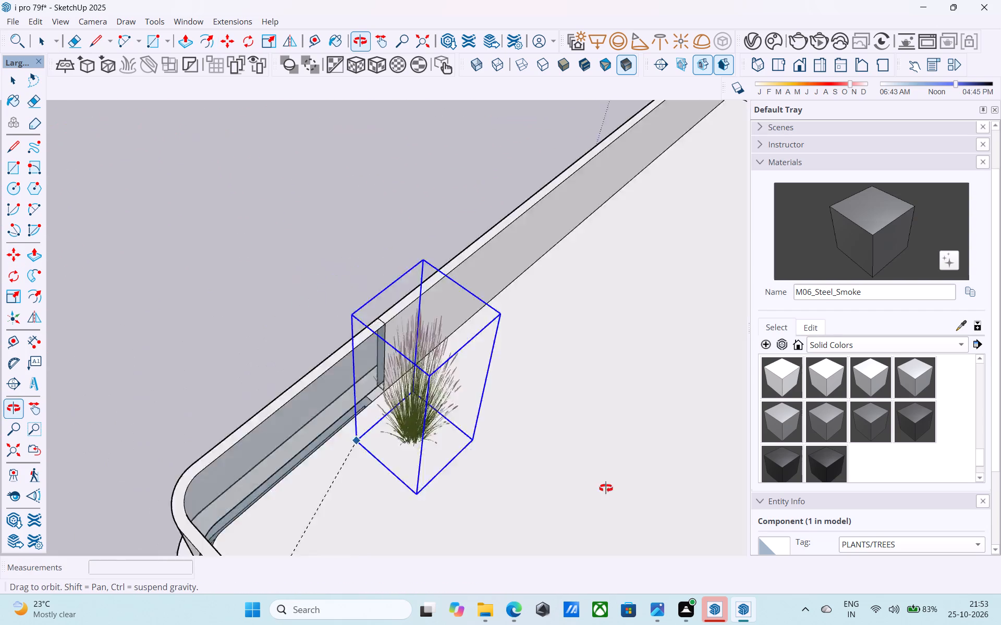
pyautogui.moveTo(606, 488); pyautogui.dragTo(359, 479, button='middle')
pyautogui.scroll(1, 374, 489)
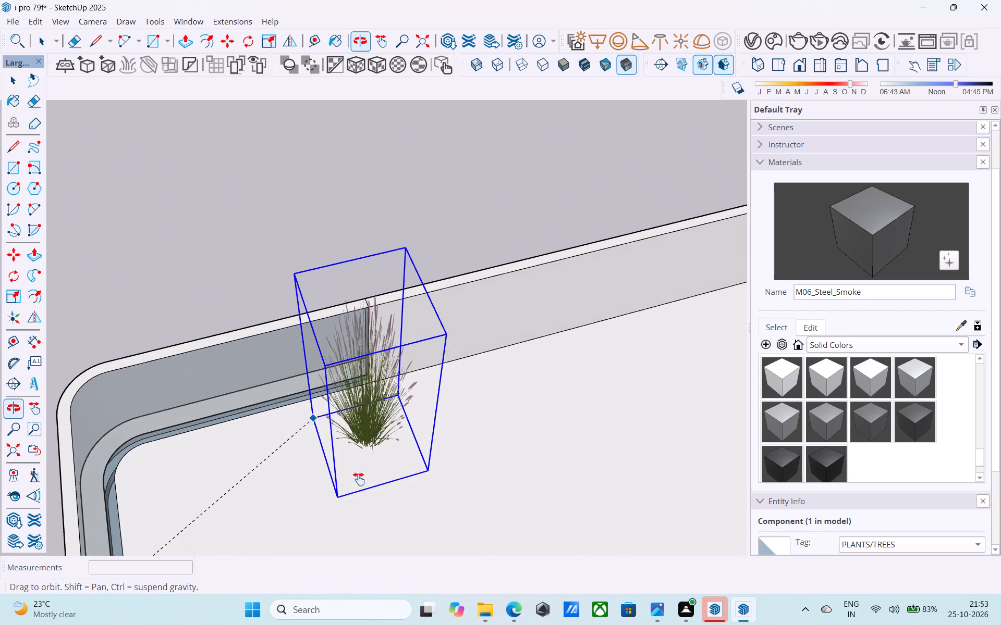
pyautogui.moveTo(359, 479); pyautogui.dragTo(370, 483, button='middle')
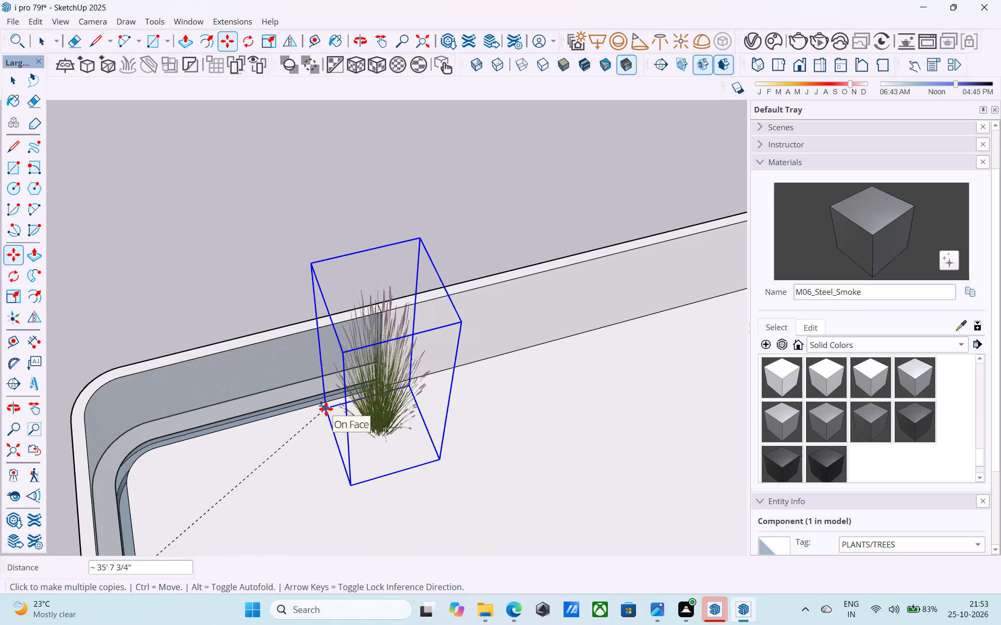
pyautogui.click(299, 408)
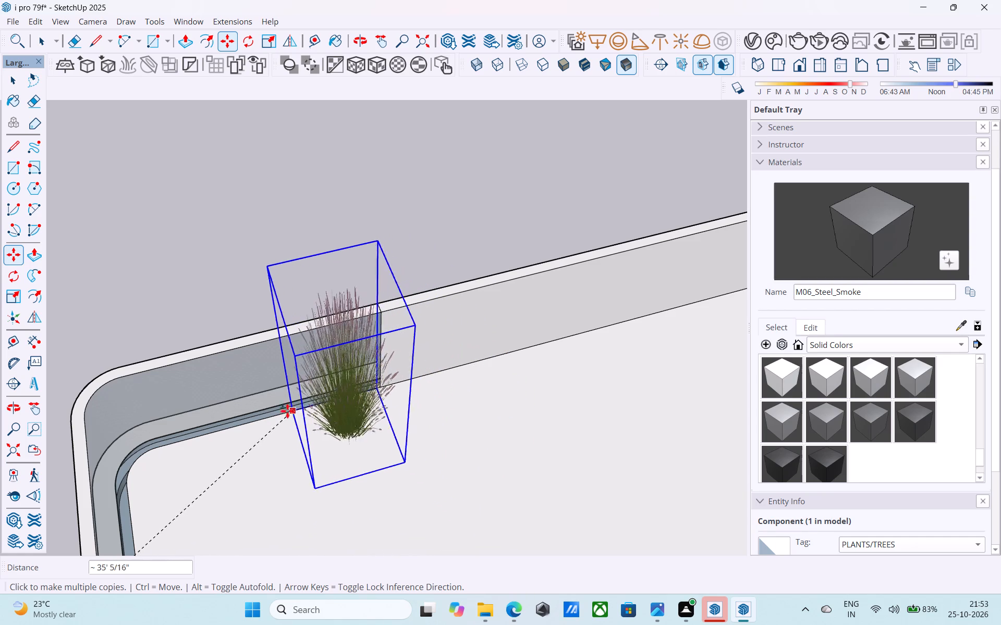
# Add three more copies of the grass plant in a row along the terrace's side glass railing, ending at the rounded corner.
pyautogui.click(240, 426)
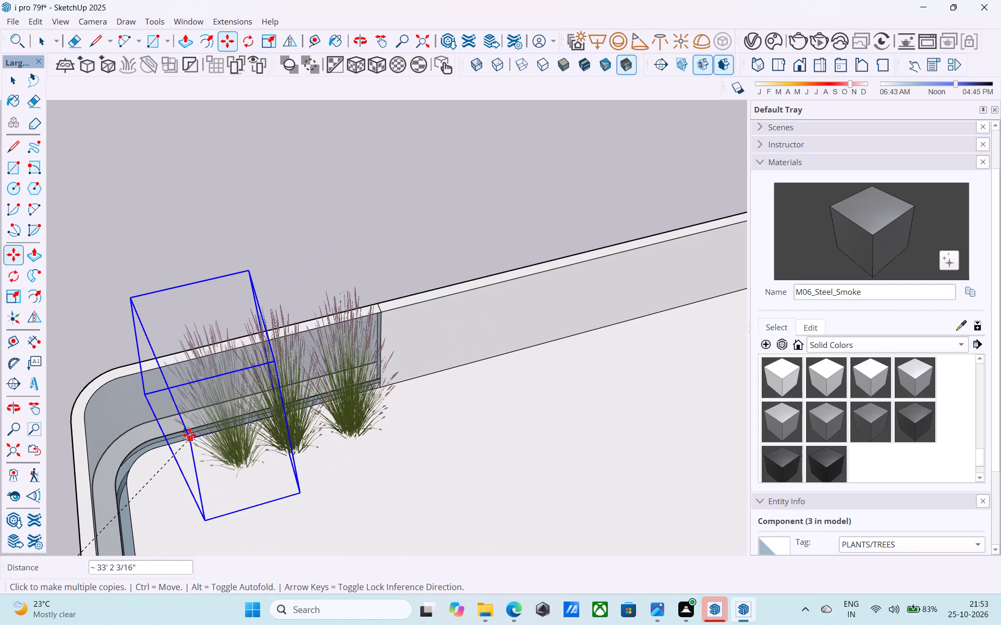
pyautogui.click(183, 441)
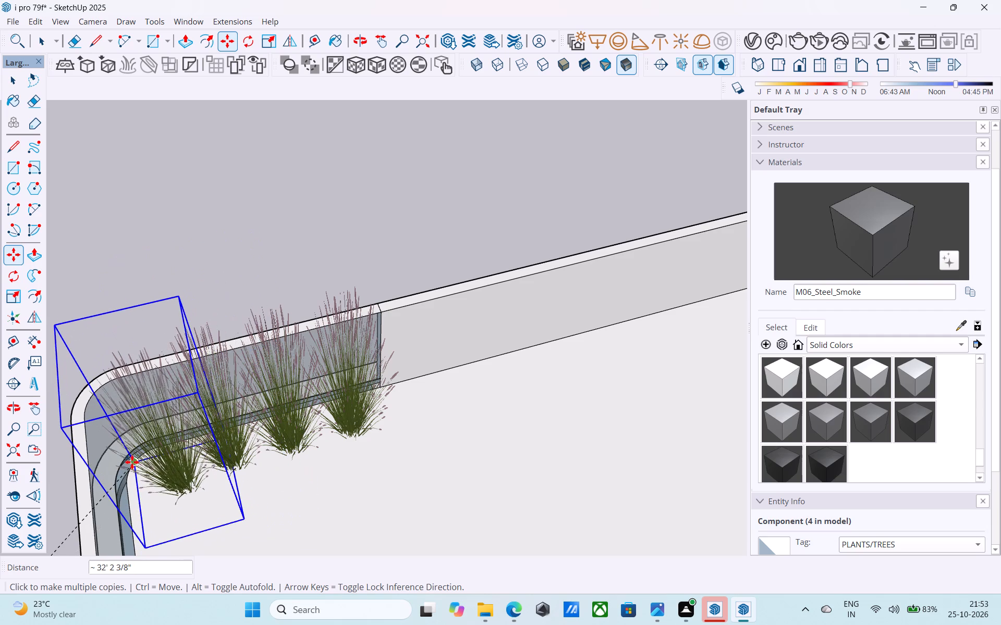
pyautogui.click(132, 462)
# Place a copy of the grass plant around the rounded corner, against the terrace's front glass railing.
pyautogui.scroll(-6, 169, 393)
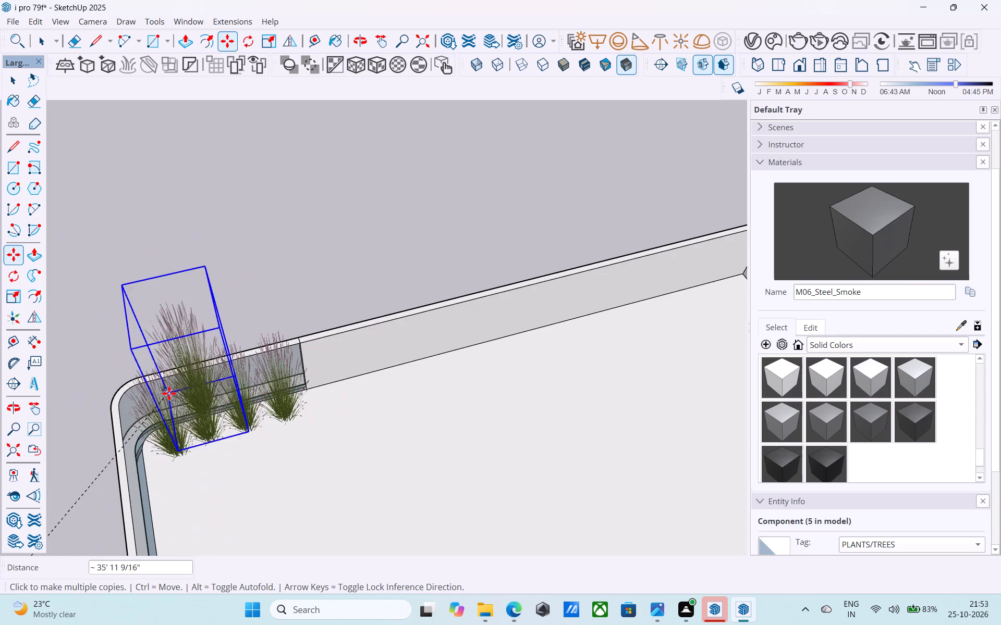
pyautogui.scroll(-3, 160, 429)
pyautogui.scroll(4, 153, 457)
pyautogui.moveTo(154, 460); pyautogui.dragTo(532, 488, button='middle')
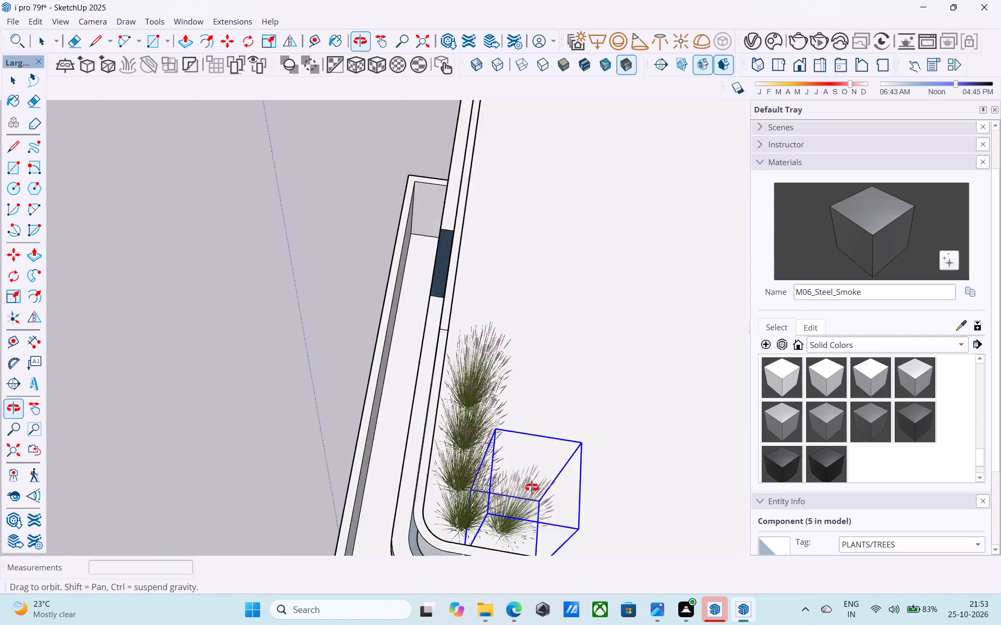
pyautogui.moveTo(532, 488); pyautogui.dragTo(389, 442, button='middle')
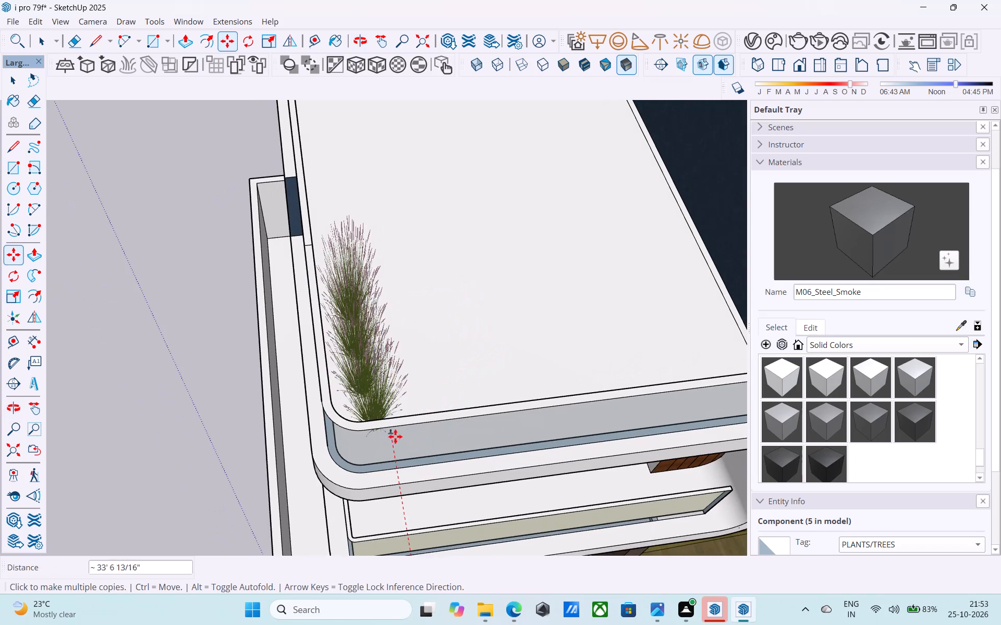
pyautogui.scroll(1, 403, 440)
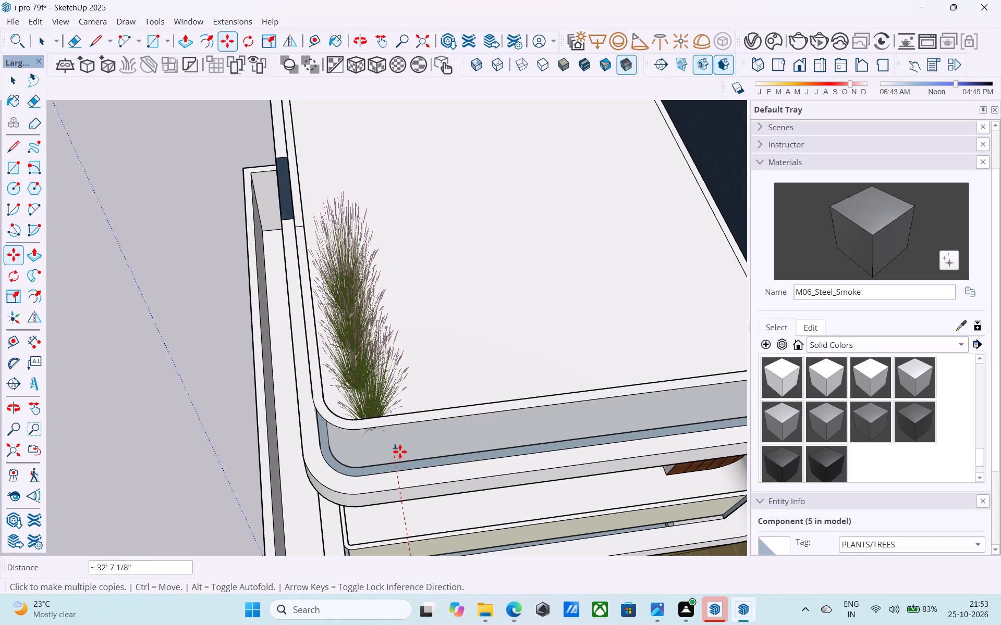
pyautogui.moveTo(411, 452); pyautogui.dragTo(832, 543, button='middle')
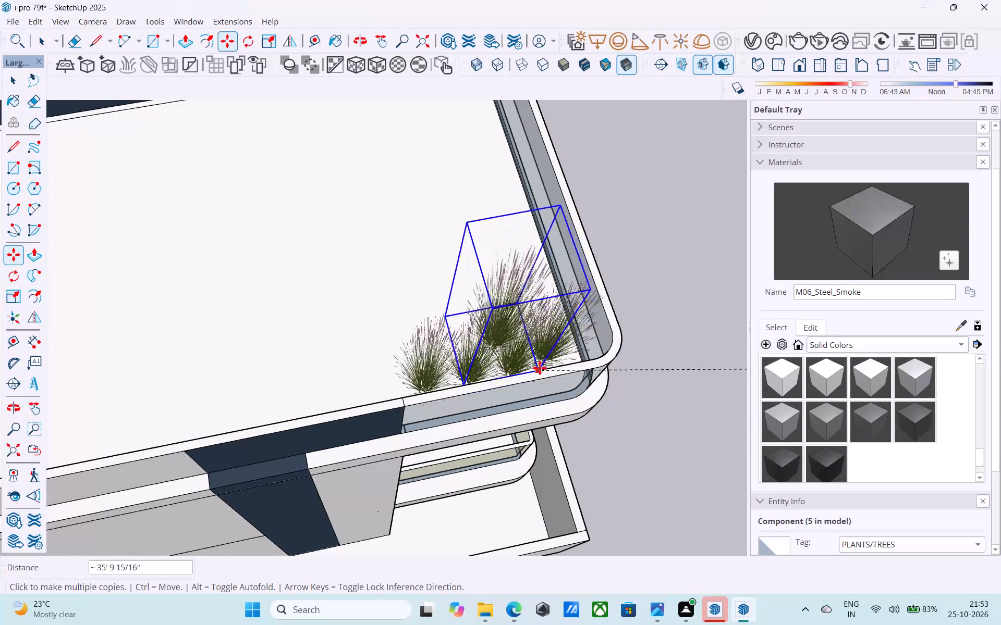
pyautogui.keyDown('shift'); pyautogui.moveTo(548, 330); pyautogui.dragTo(804, 396, button='middle'); pyautogui.keyUp('shift')
pyautogui.scroll(4, 493, 241)
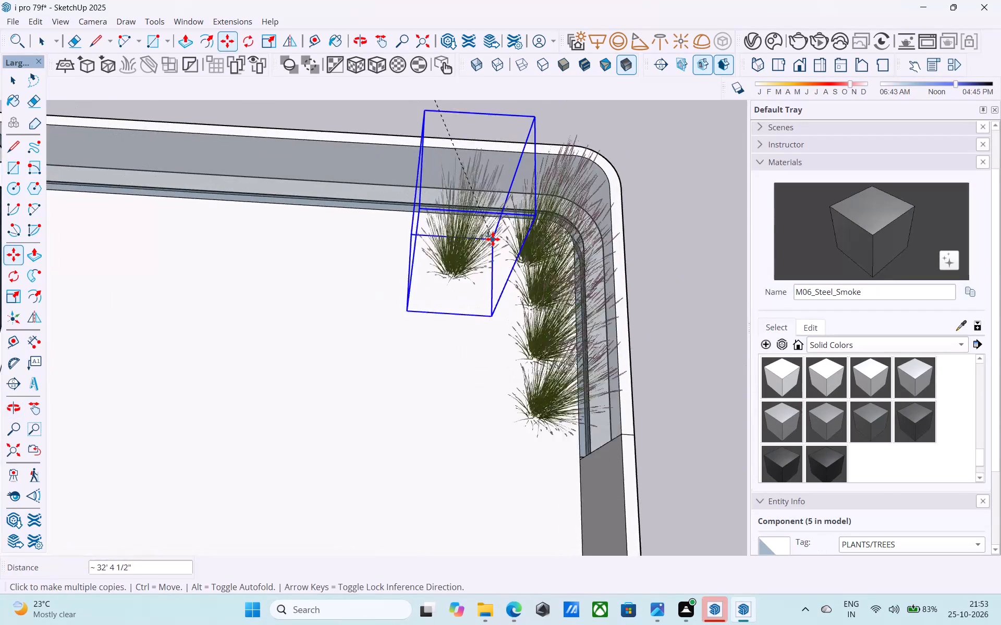
pyautogui.keyDown('shift'); pyautogui.moveTo(481, 259); pyautogui.dragTo(520, 224, button='middle'); pyautogui.keyUp('shift')
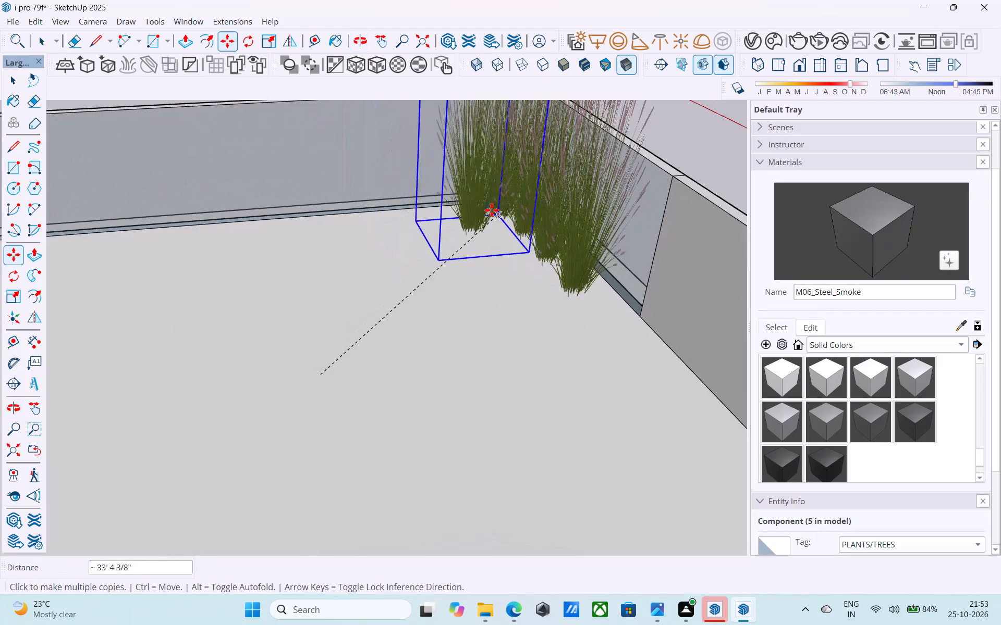
pyautogui.keyDown('shift'); pyautogui.moveTo(478, 202); pyautogui.dragTo(671, 348, button='middle'); pyautogui.keyUp('shift')
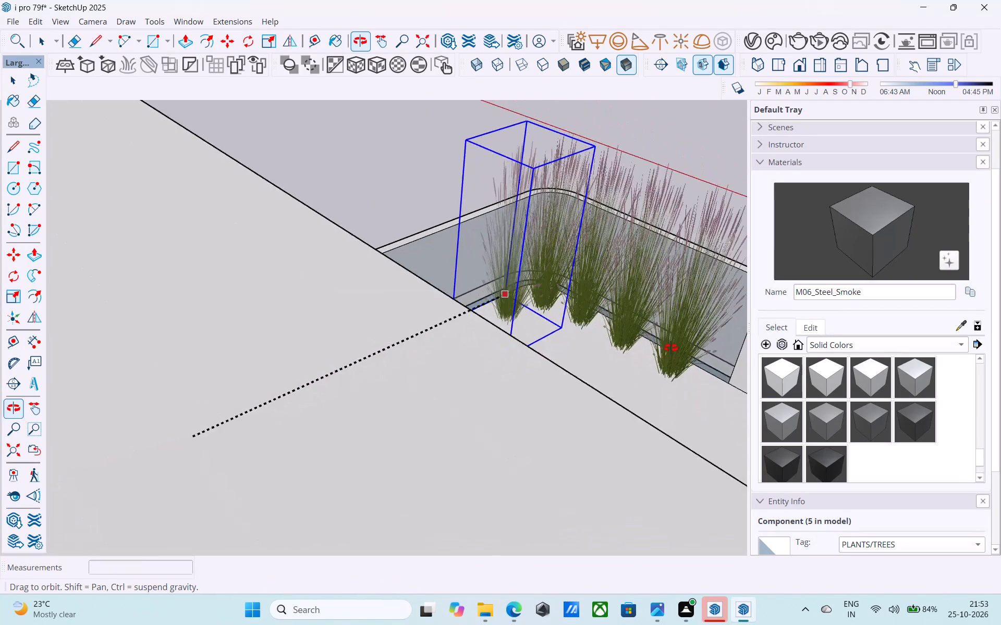
pyautogui.keyDown('shift'); pyautogui.moveTo(671, 348); pyautogui.dragTo(590, 348, button='middle'); pyautogui.keyUp('shift')
pyautogui.click(518, 318)
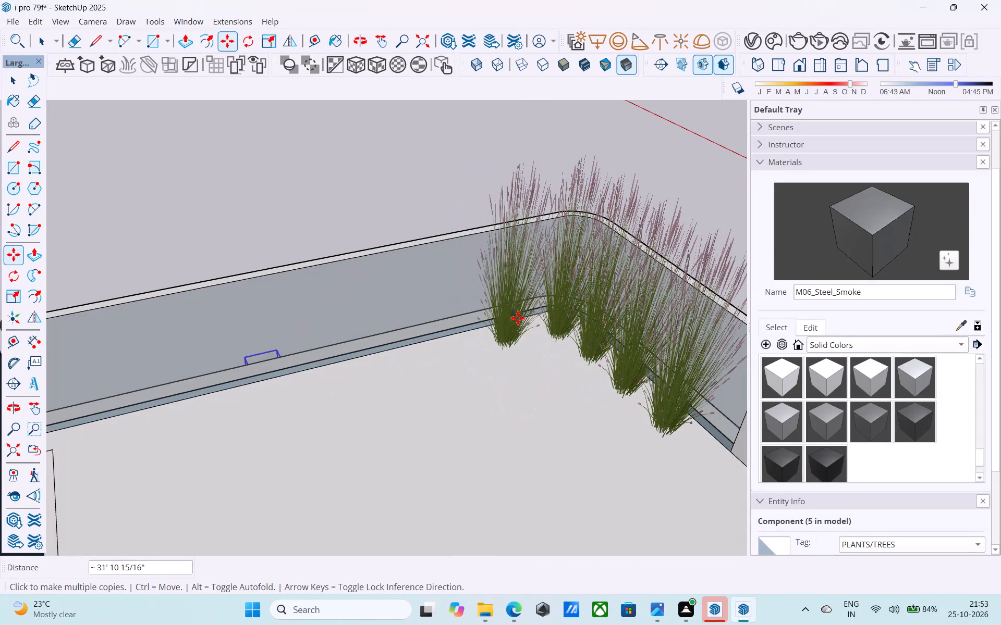
# Continue the row with four more evenly spaced grass plant copies along the terrace's front glass railing and clear the selection.
pyautogui.click(479, 327)
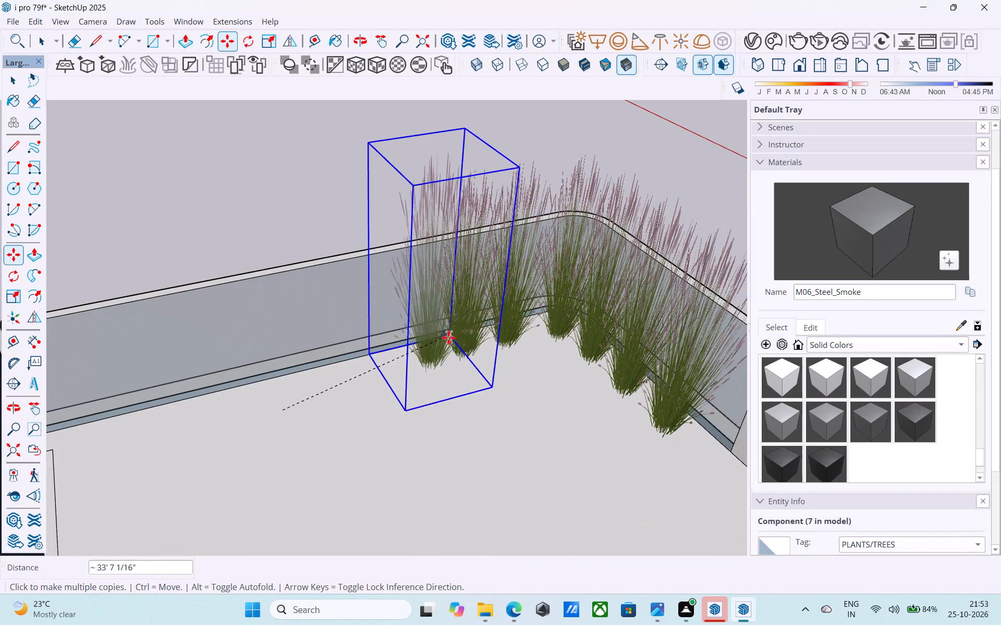
pyautogui.click(434, 341)
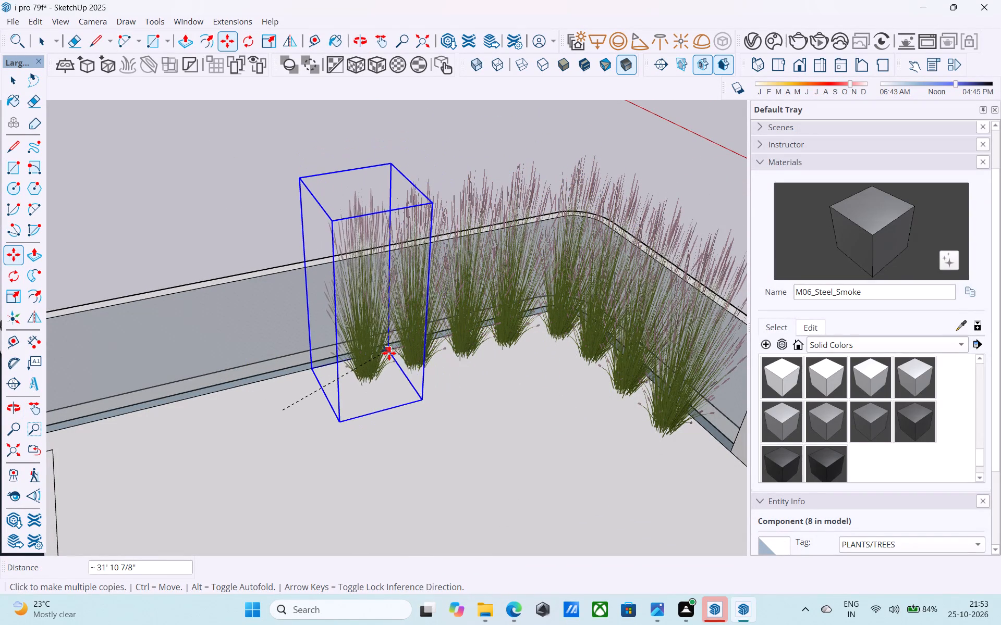
pyautogui.click(389, 353)
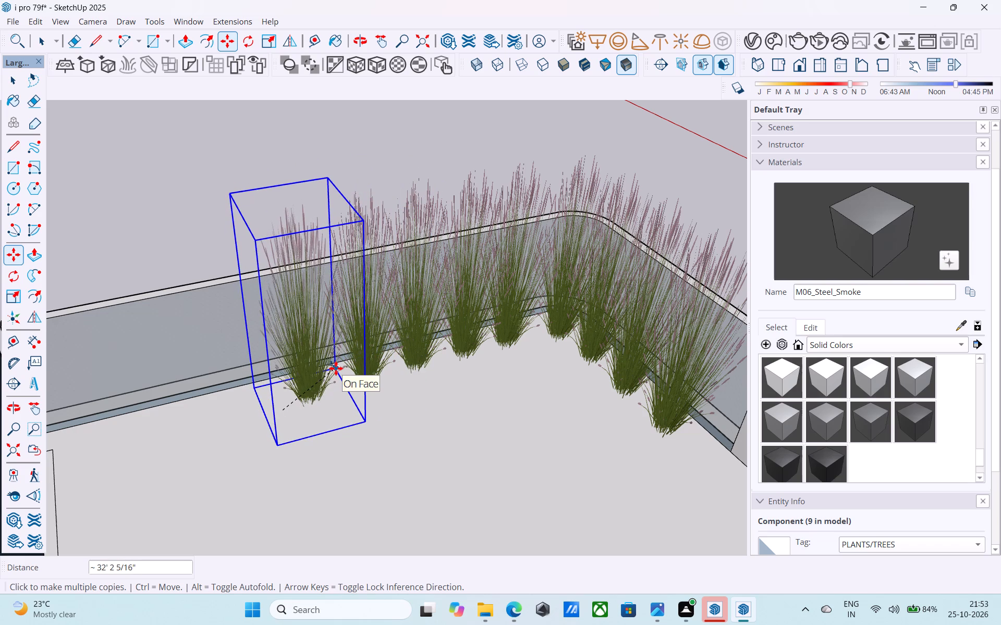
pyautogui.click(337, 368)
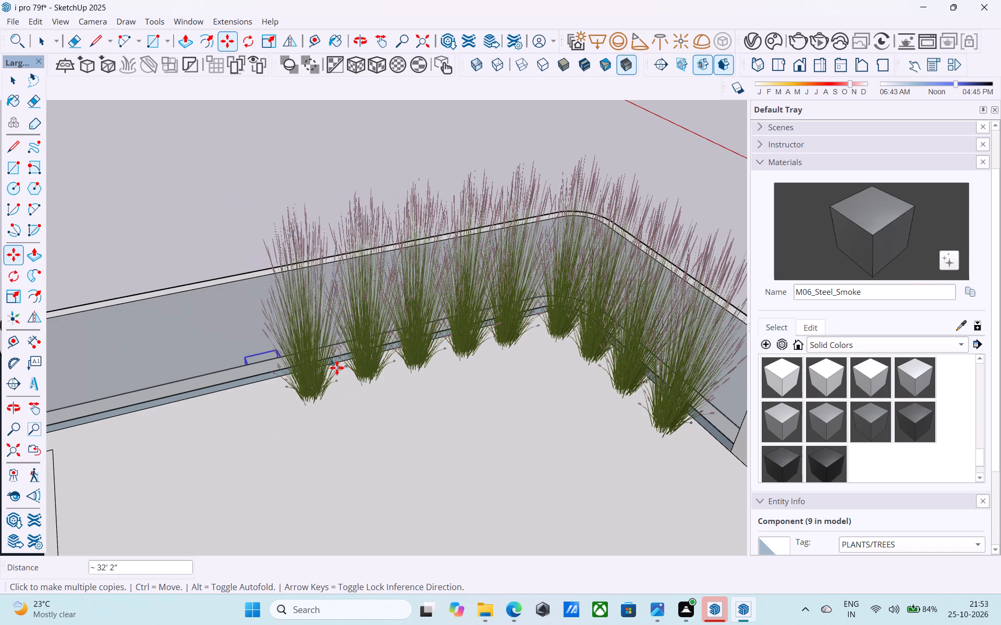
pyautogui.press('space')
pyautogui.scroll(-6, 343, 365)
pyautogui.moveTo(408, 340); pyautogui.dragTo(241, 341, button='middle')
pyautogui.click(435, 261)
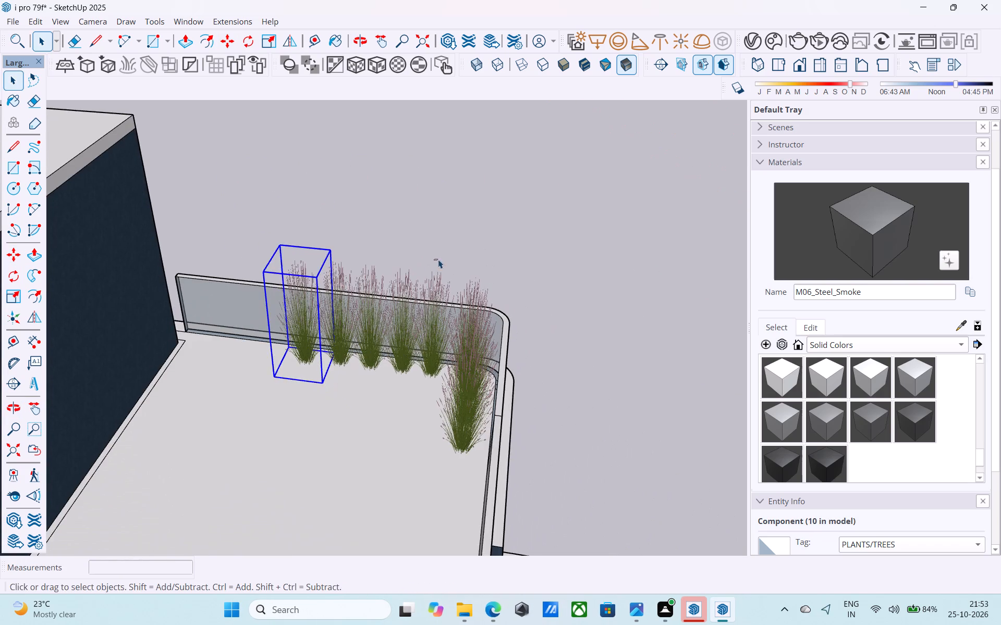
# Save the model, purging its unused items.
pyautogui.moveTo(498, 282); pyautogui.dragTo(262, 294, button='middle')
pyautogui.scroll(-4, 614, 272)
pyautogui.moveTo(591, 287); pyautogui.dragTo(195, 231, button='middle')
pyautogui.scroll(3, 319, 220)
pyautogui.scroll(-3, 319, 220)
pyautogui.keyDown('shift'); pyautogui.moveTo(328, 232); pyautogui.dragTo(317, 219, button='middle'); pyautogui.keyUp('shift')
pyautogui.scroll(3, 317, 219)
pyautogui.hotkey('ctrl', 's')
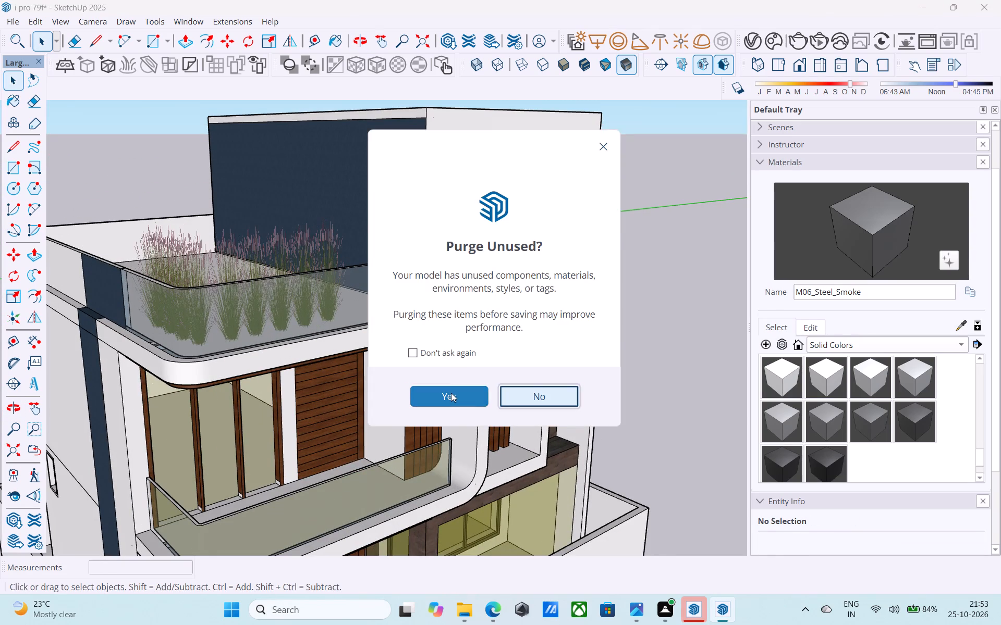
pyautogui.click(451, 393)
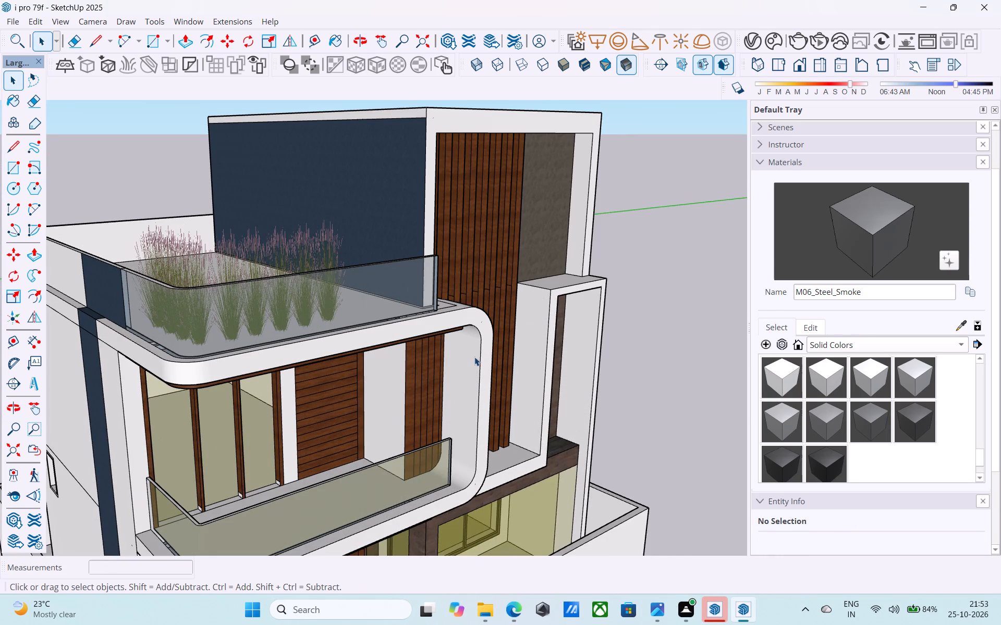
# Copy the grass plant standing in front of the house to the foot of the slatted boundary wall, near its outer corner.
pyautogui.scroll(-4, 476, 356)
pyautogui.moveTo(476, 356); pyautogui.dragTo(447, 349, button='middle')
pyautogui.moveTo(447, 349); pyautogui.dragTo(441, 345, button='middle')
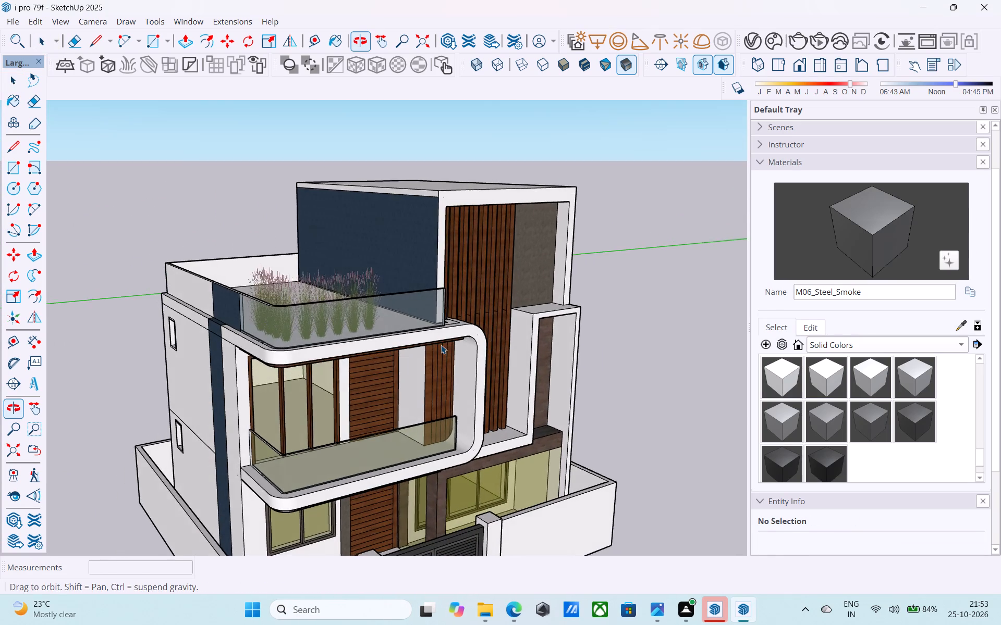
pyautogui.scroll(-6, 441, 345)
pyautogui.moveTo(441, 345); pyautogui.dragTo(387, 336, button='middle')
pyautogui.scroll(-5, 386, 330)
pyautogui.moveTo(396, 354); pyautogui.dragTo(400, 387, button='middle')
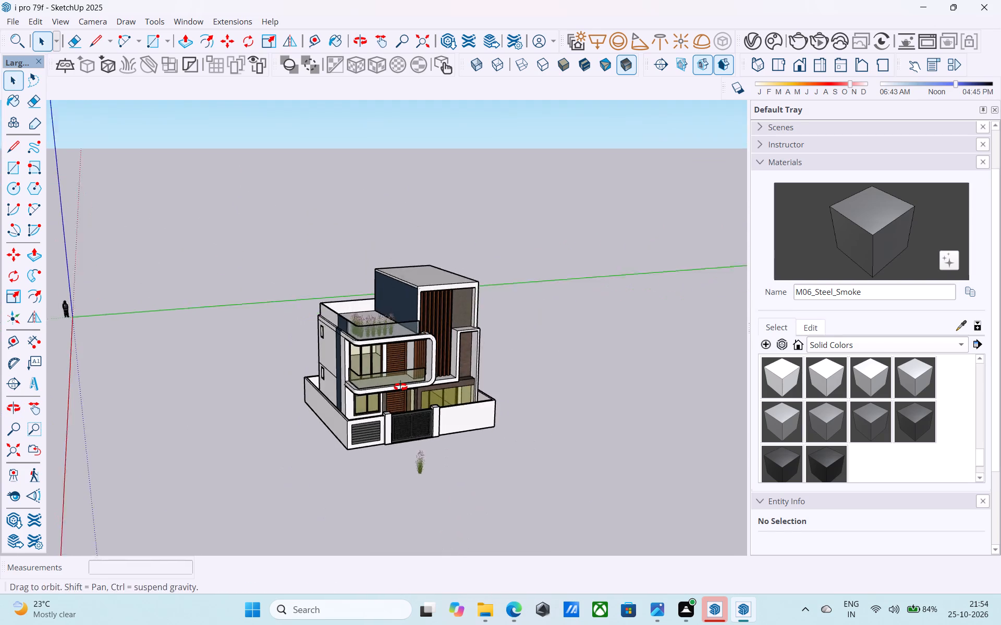
pyautogui.moveTo(400, 387); pyautogui.dragTo(405, 406, button='middle')
pyautogui.scroll(8, 429, 482)
pyautogui.click(420, 474)
pyautogui.scroll(5, 418, 473)
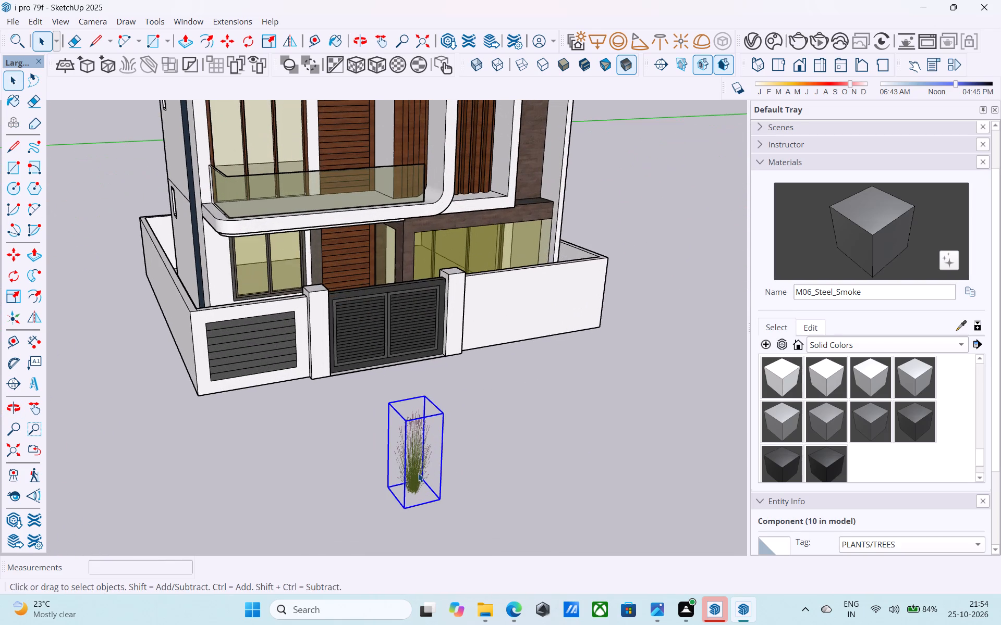
pyautogui.press('m')
pyautogui.click(405, 505)
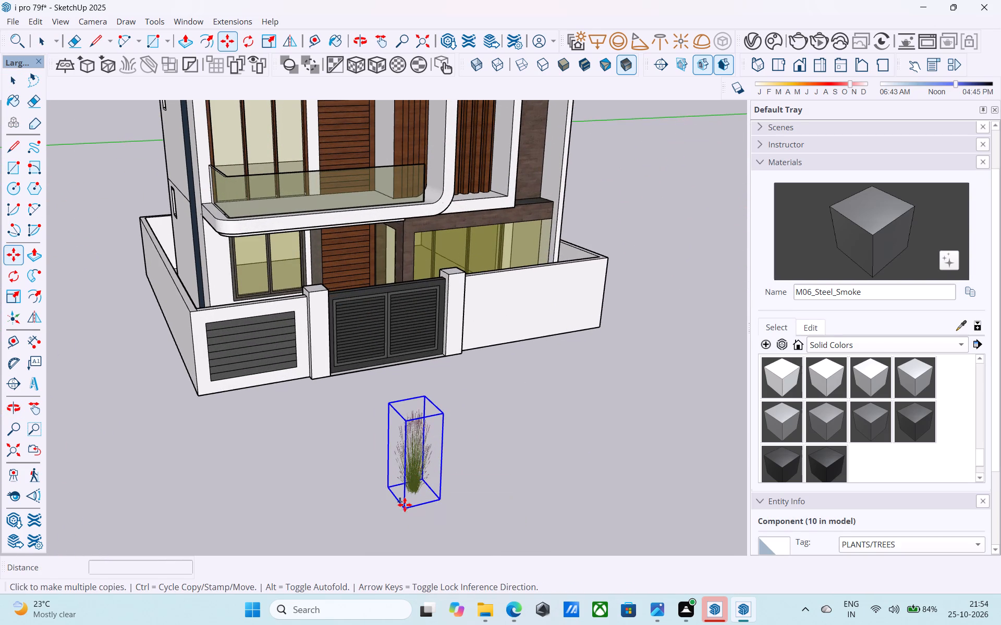
pyautogui.scroll(4, 224, 401)
pyautogui.moveTo(205, 413); pyautogui.dragTo(207, 416, button='middle')
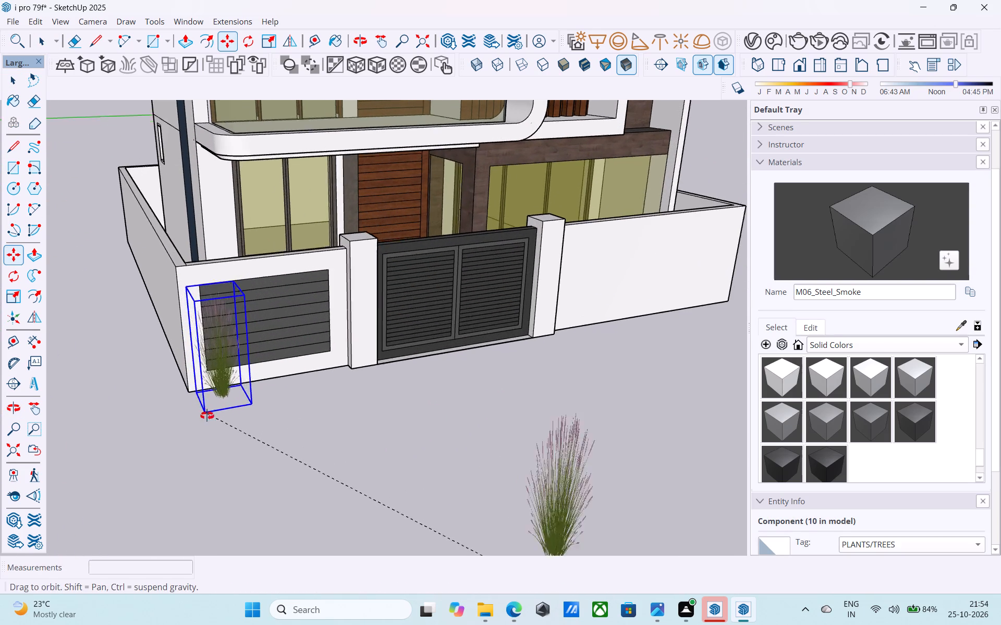
pyautogui.moveTo(207, 416); pyautogui.dragTo(258, 438, button='middle')
pyautogui.scroll(4, 259, 437)
pyautogui.click(257, 437)
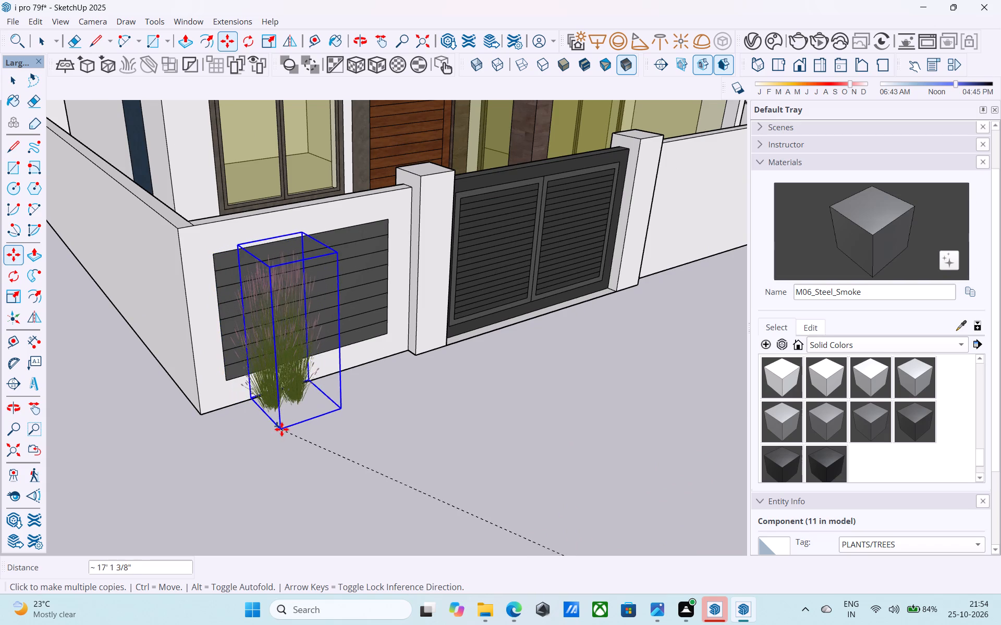
# Add five more grass plant copies in a row along the slatted boundary wall, up to the gate pillar.
pyautogui.click(284, 429)
pyautogui.click(313, 418)
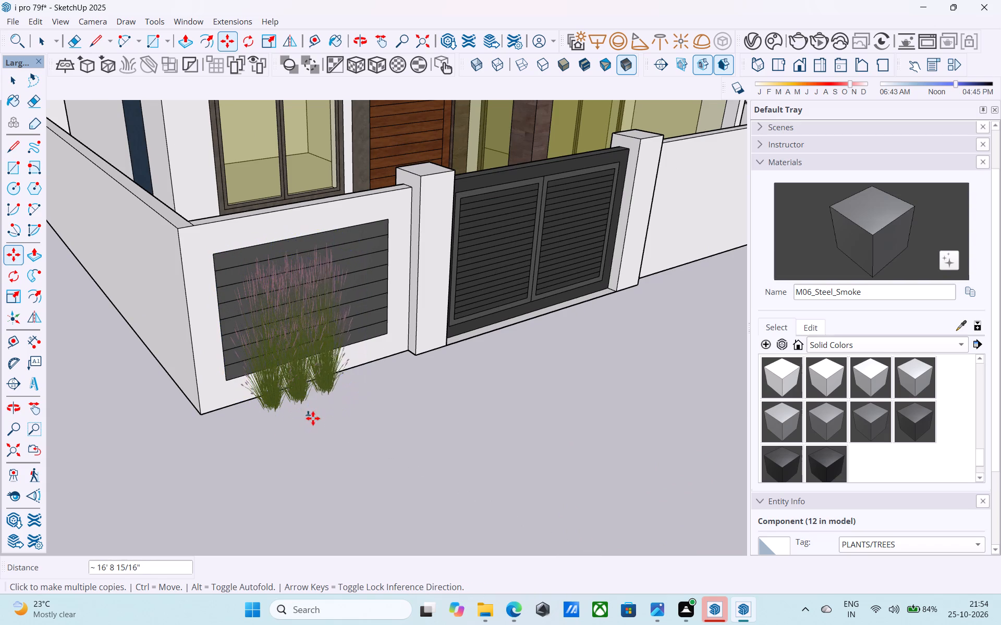
pyautogui.click(341, 409)
pyautogui.moveTo(340, 409); pyautogui.dragTo(286, 410, button='middle')
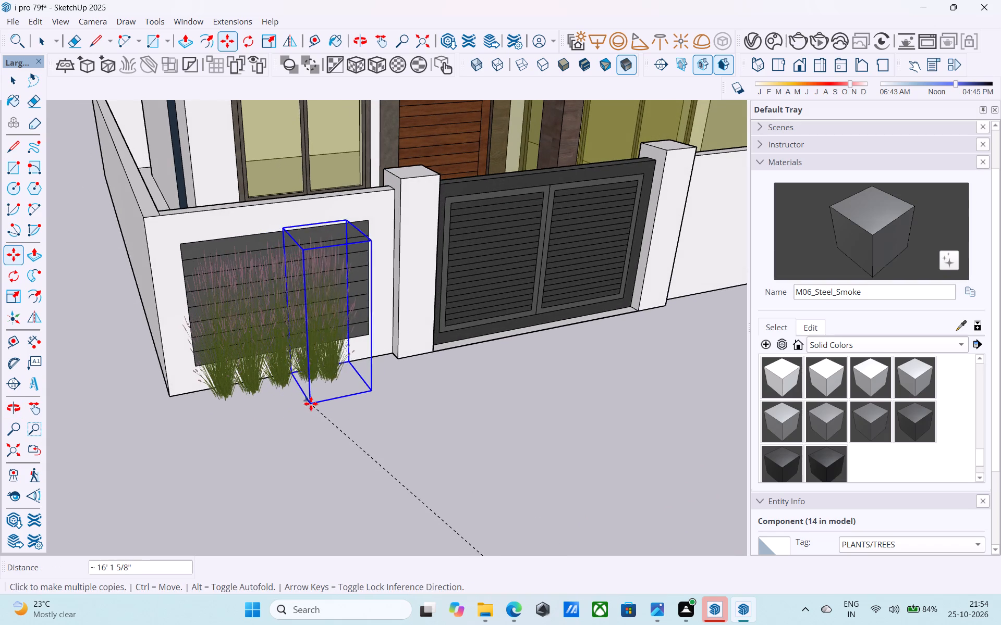
pyautogui.click(321, 401)
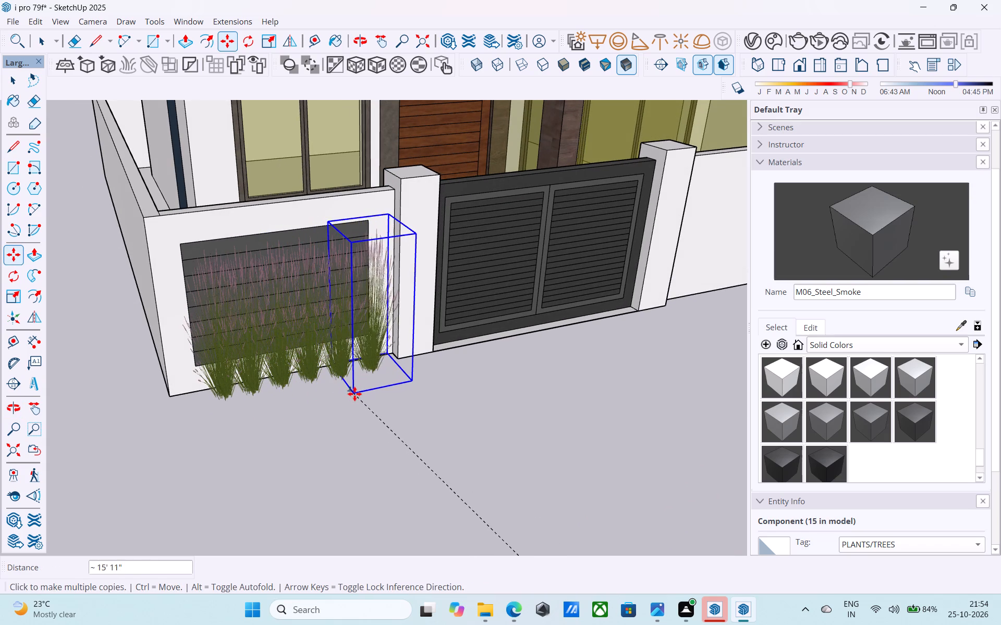
pyautogui.click(356, 394)
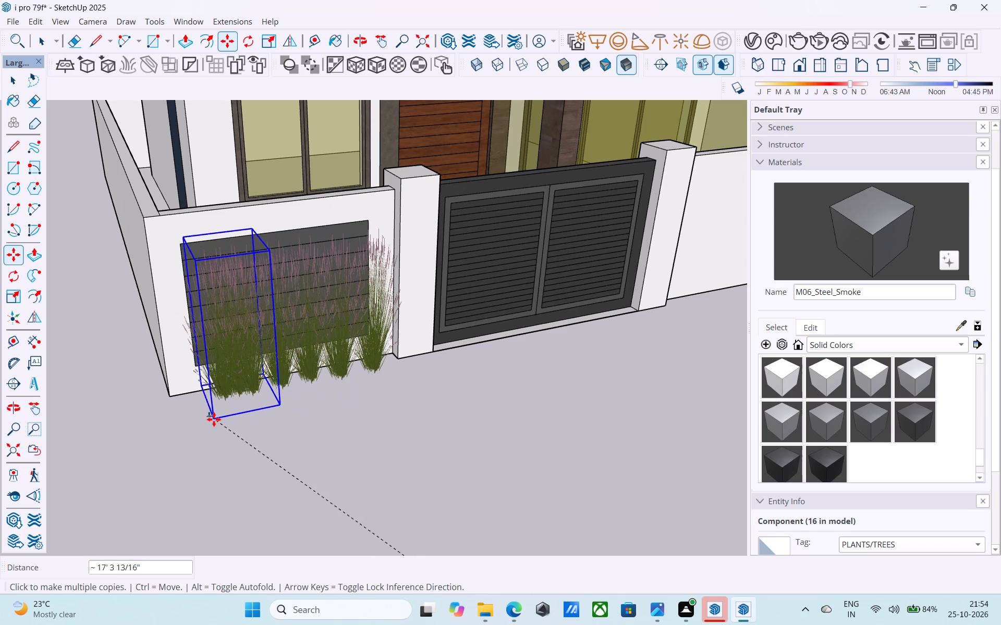
# Place a second row of five grass plant copies in front of the row along the slatted boundary wall.
pyautogui.click(218, 431)
pyautogui.click(251, 422)
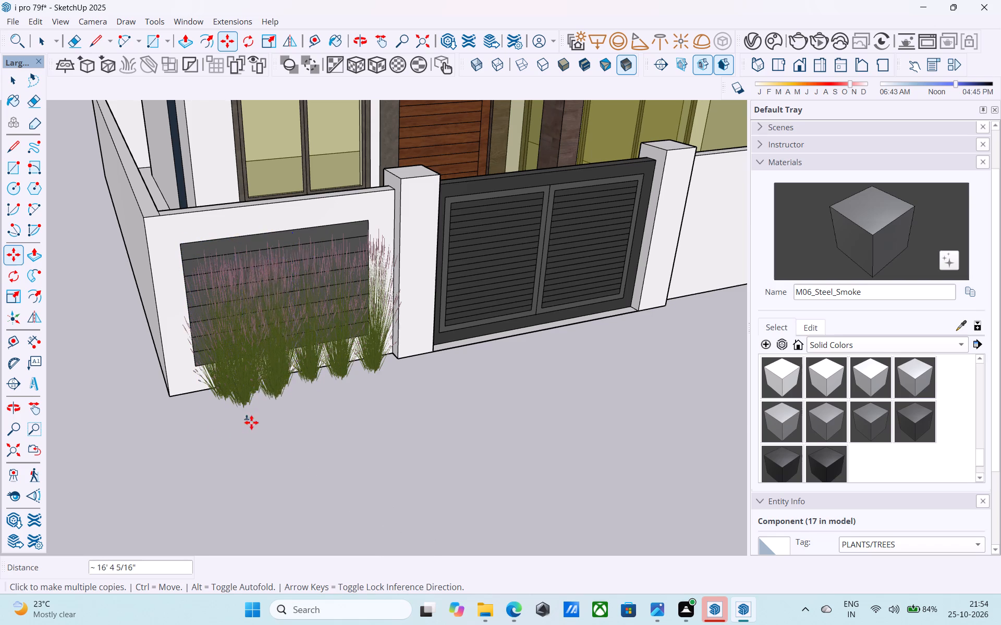
pyautogui.click(279, 415)
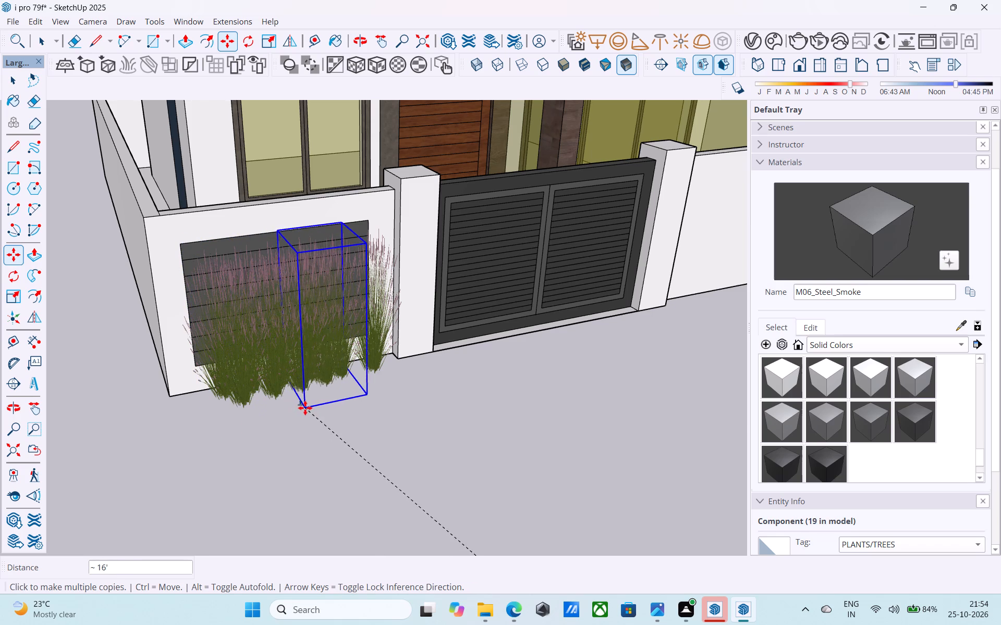
pyautogui.click(307, 407)
pyautogui.click(338, 401)
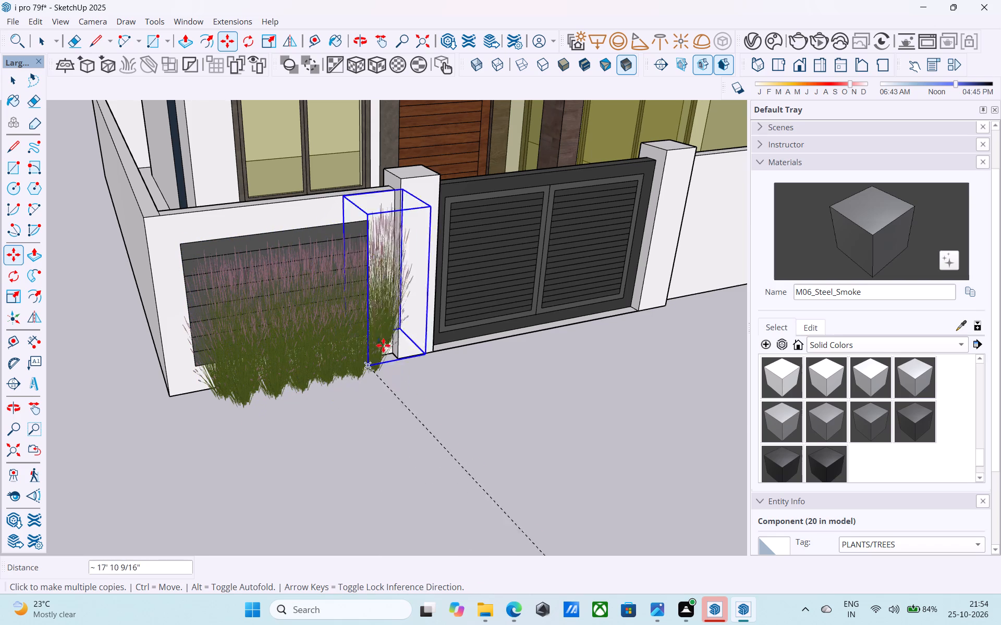
# Copy the grass plant to the foot of the plain front boundary wall, near its outer corner.
pyautogui.moveTo(385, 345); pyautogui.dragTo(263, 428, button='middle')
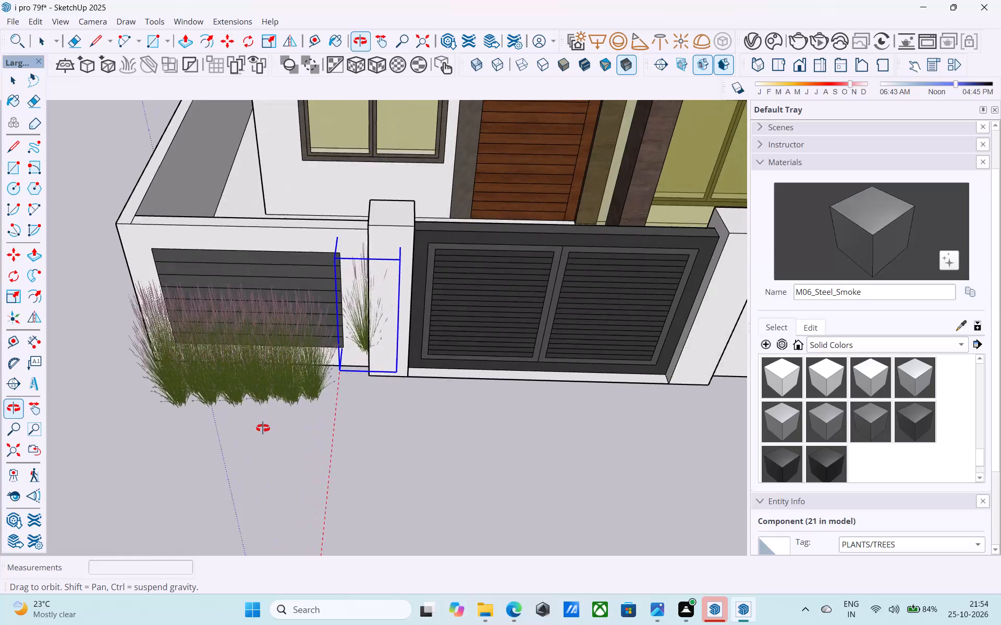
pyautogui.moveTo(263, 428); pyautogui.dragTo(261, 400, button='middle')
pyautogui.scroll(-10, 231, 381)
pyautogui.moveTo(338, 396); pyautogui.dragTo(452, 385, button='middle')
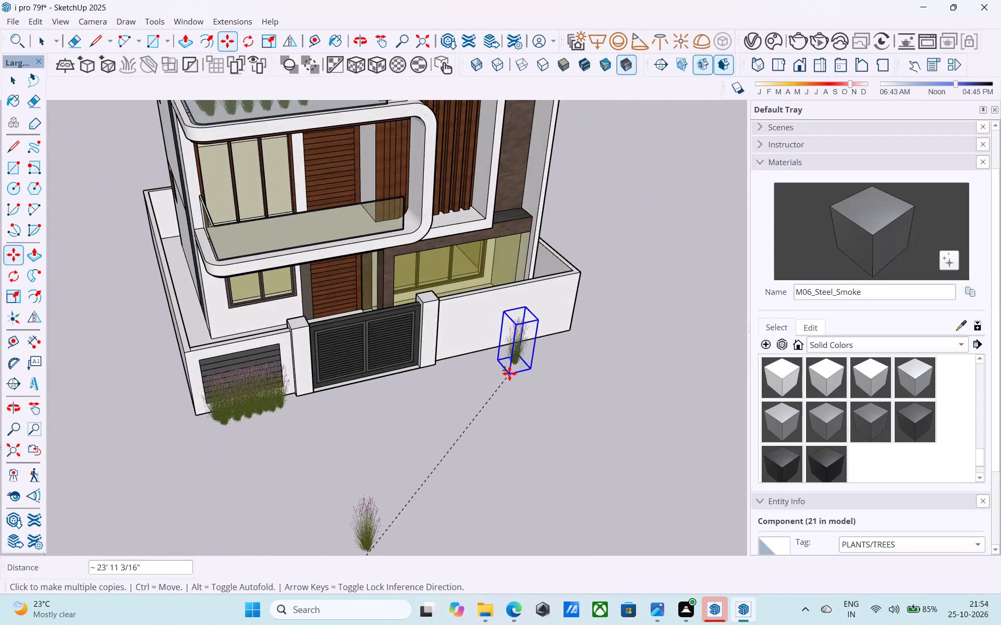
pyautogui.scroll(5, 509, 373)
pyautogui.click(600, 336)
# Place fourteen more grass plant copies in a row along the plain front boundary wall, up to the gate pillar.
pyautogui.click(587, 339)
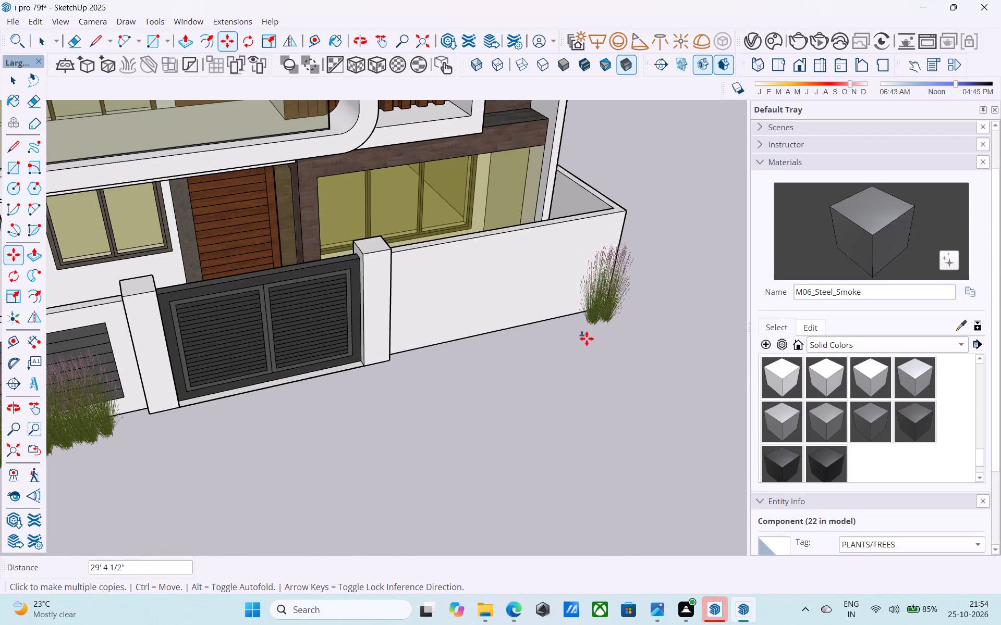
pyautogui.click(573, 345)
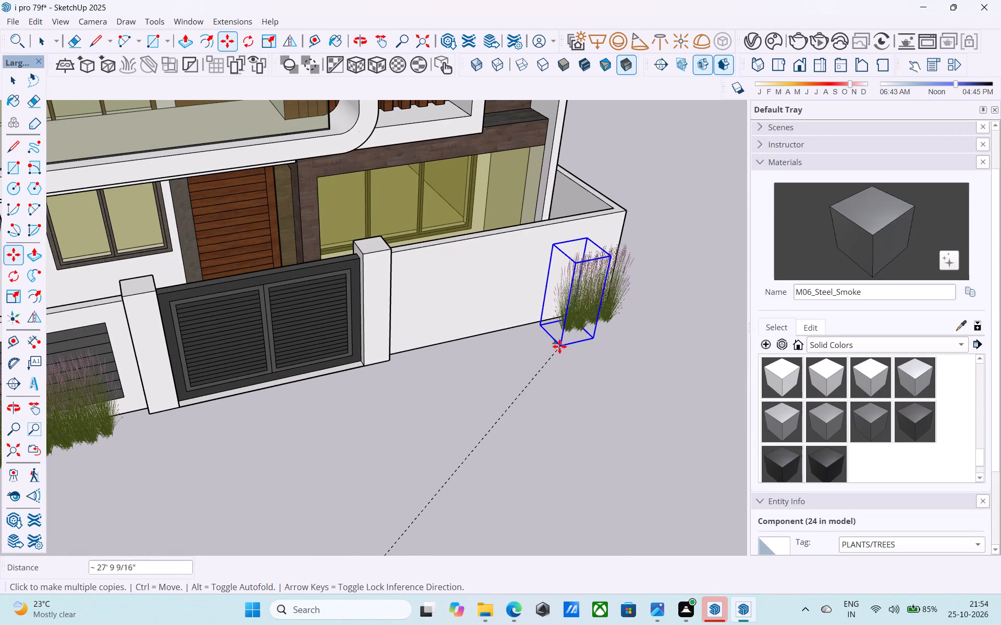
pyautogui.click(558, 346)
pyautogui.click(543, 349)
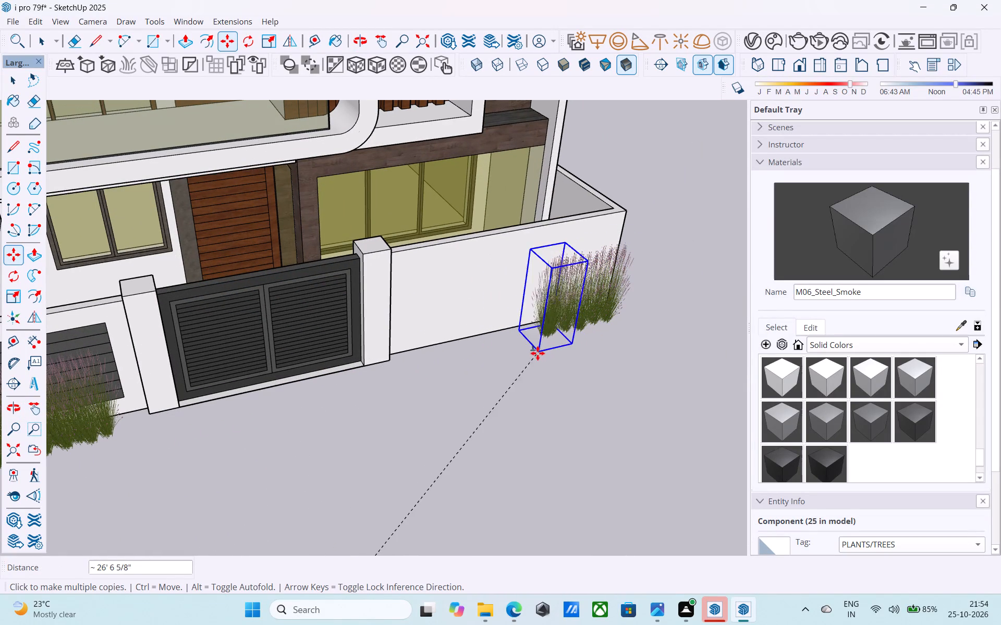
pyautogui.click(531, 354)
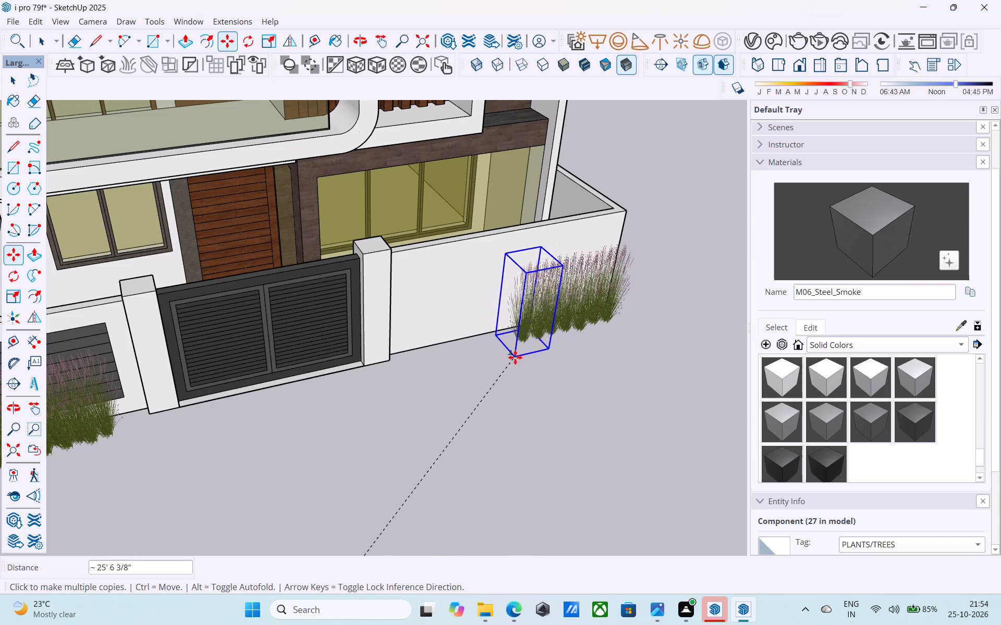
pyautogui.click(515, 357)
pyautogui.click(498, 364)
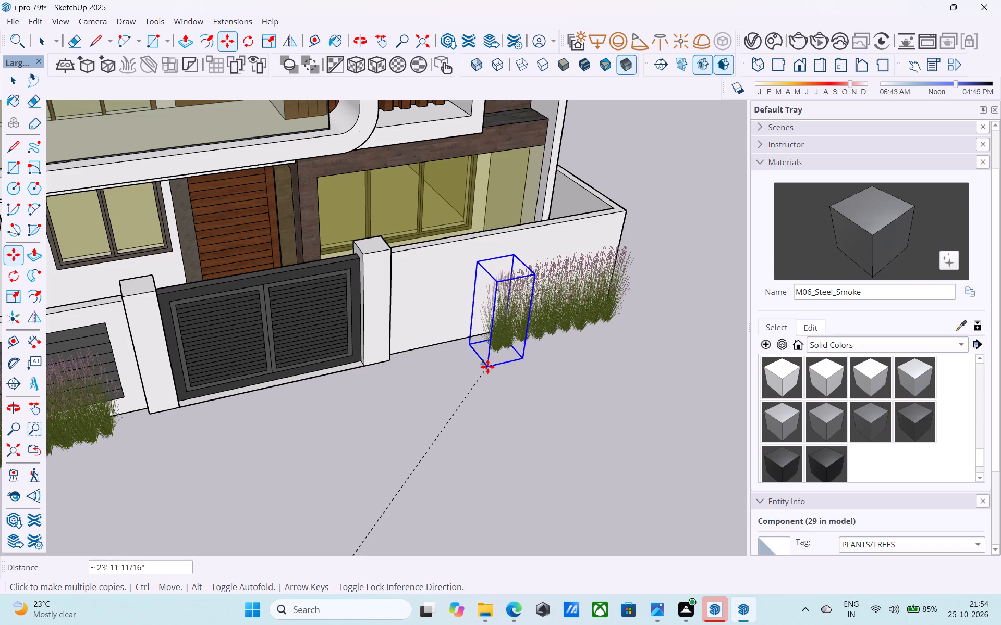
pyautogui.click(486, 368)
pyautogui.click(471, 371)
pyautogui.click(451, 379)
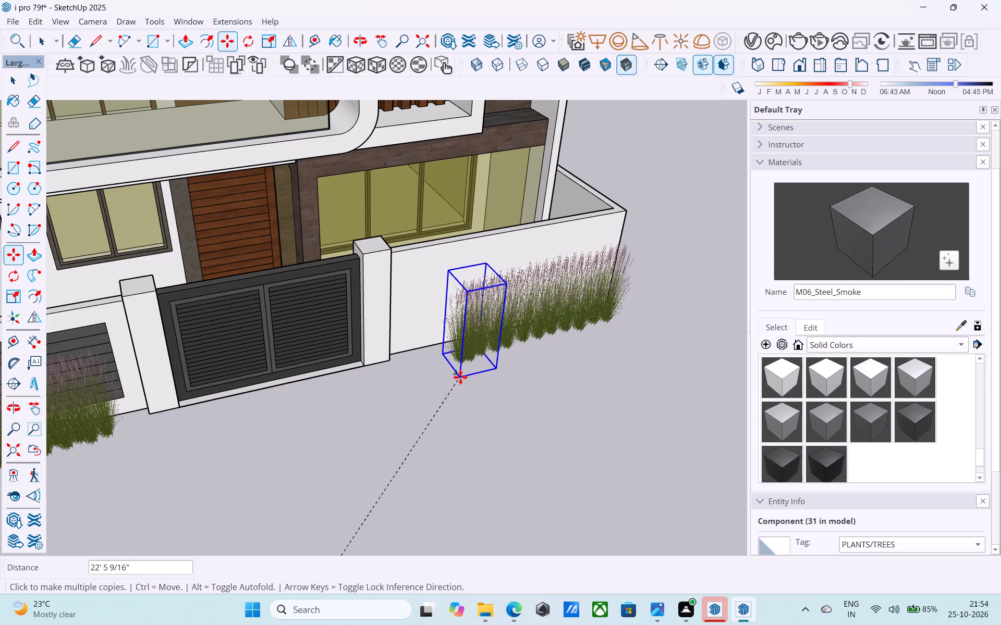
pyautogui.click(460, 376)
pyautogui.click(438, 382)
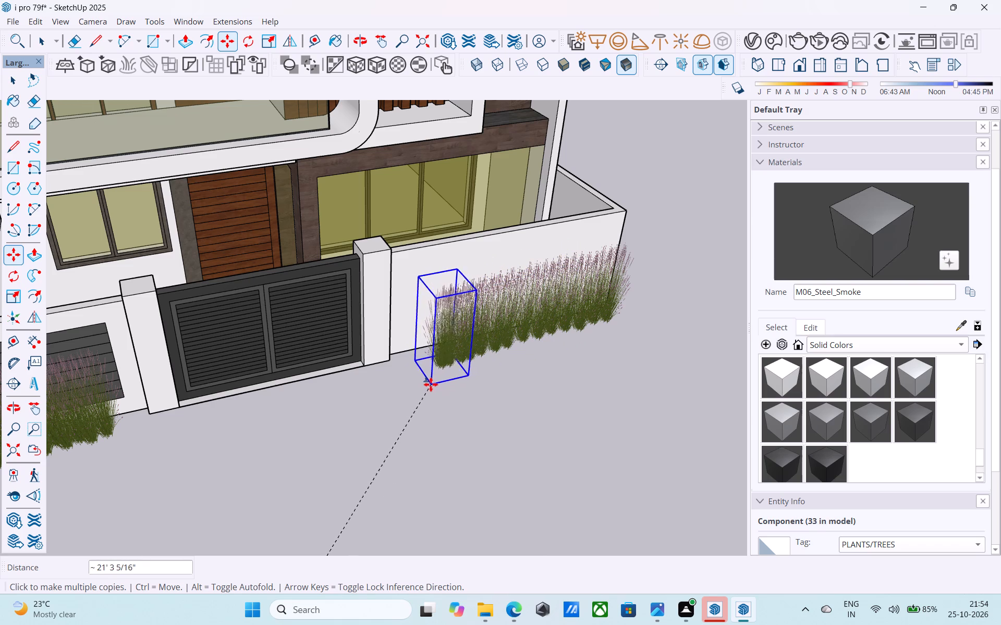
pyautogui.click(429, 384)
pyautogui.click(416, 389)
pyautogui.moveTo(471, 368); pyautogui.dragTo(228, 393, button='middle')
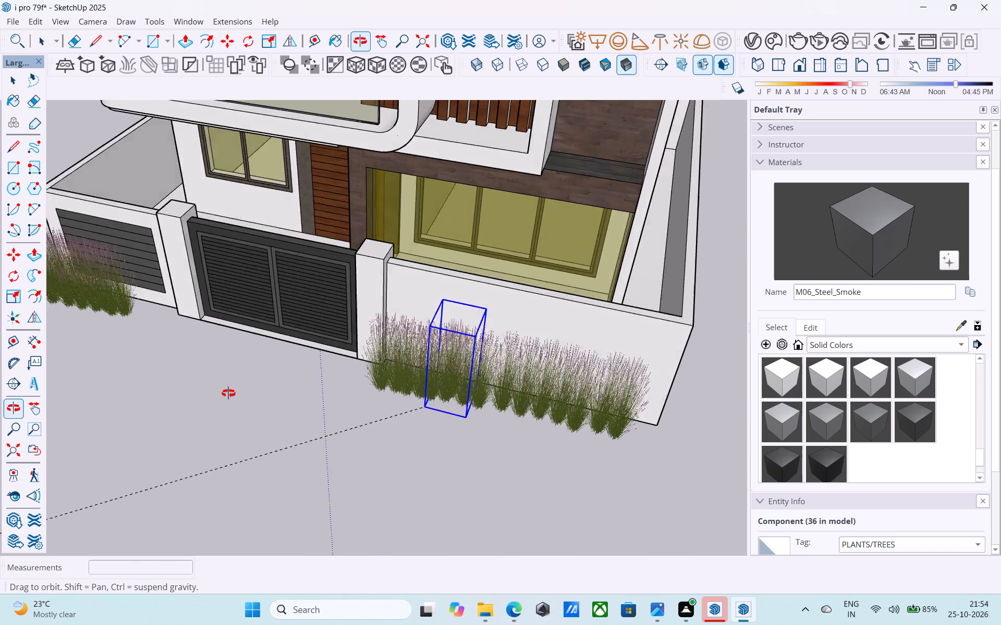
pyautogui.moveTo(228, 393); pyautogui.dragTo(174, 392, button='middle')
pyautogui.scroll(-5, 212, 367)
pyautogui.moveTo(316, 357); pyautogui.dragTo(248, 374, button='middle')
pyautogui.moveTo(247, 374); pyautogui.dragTo(187, 384, button='middle')
pyautogui.scroll(3, 266, 388)
pyautogui.press('space')
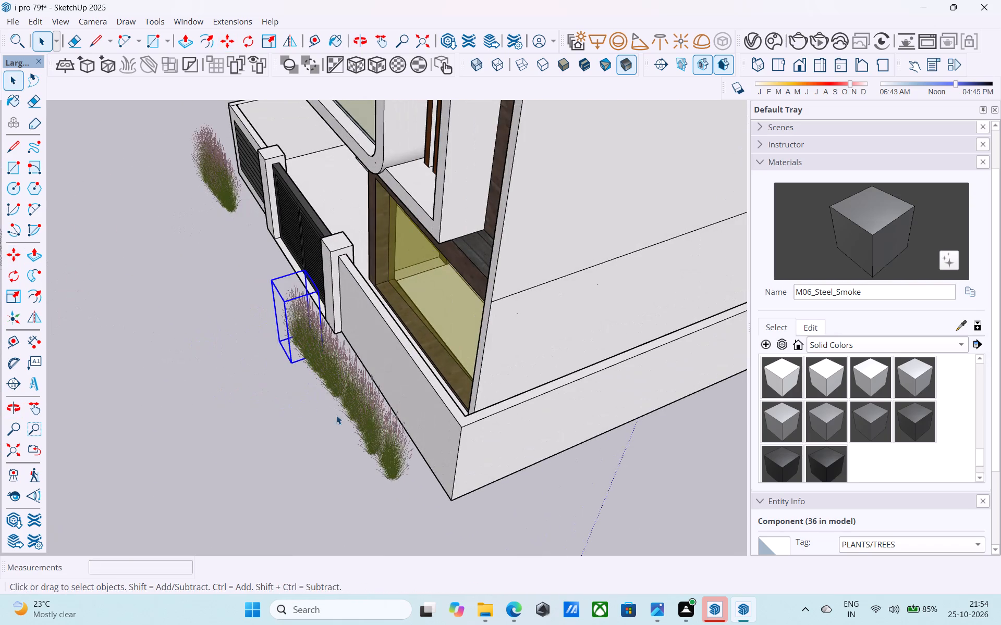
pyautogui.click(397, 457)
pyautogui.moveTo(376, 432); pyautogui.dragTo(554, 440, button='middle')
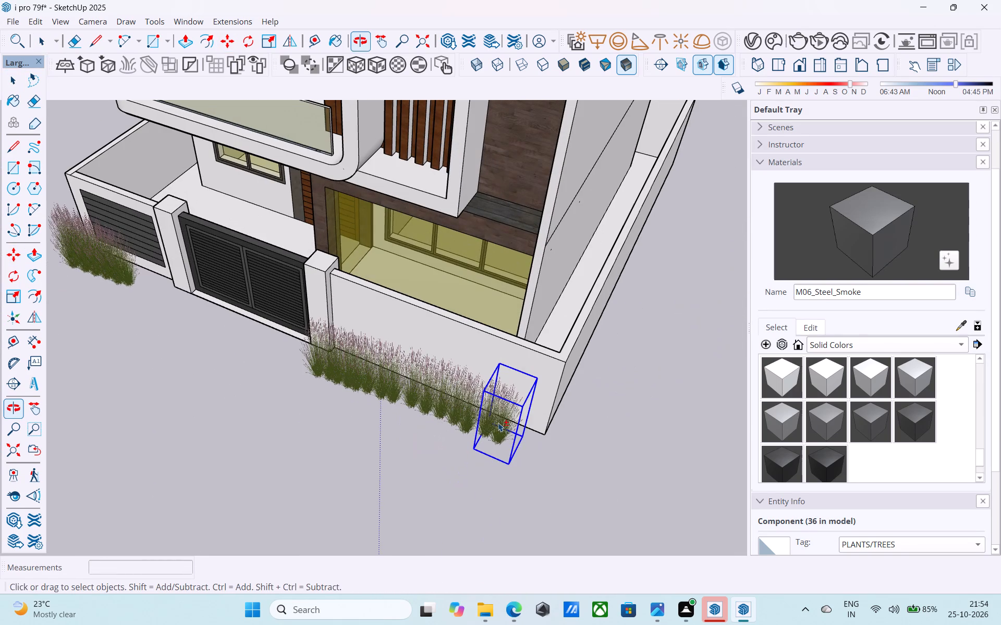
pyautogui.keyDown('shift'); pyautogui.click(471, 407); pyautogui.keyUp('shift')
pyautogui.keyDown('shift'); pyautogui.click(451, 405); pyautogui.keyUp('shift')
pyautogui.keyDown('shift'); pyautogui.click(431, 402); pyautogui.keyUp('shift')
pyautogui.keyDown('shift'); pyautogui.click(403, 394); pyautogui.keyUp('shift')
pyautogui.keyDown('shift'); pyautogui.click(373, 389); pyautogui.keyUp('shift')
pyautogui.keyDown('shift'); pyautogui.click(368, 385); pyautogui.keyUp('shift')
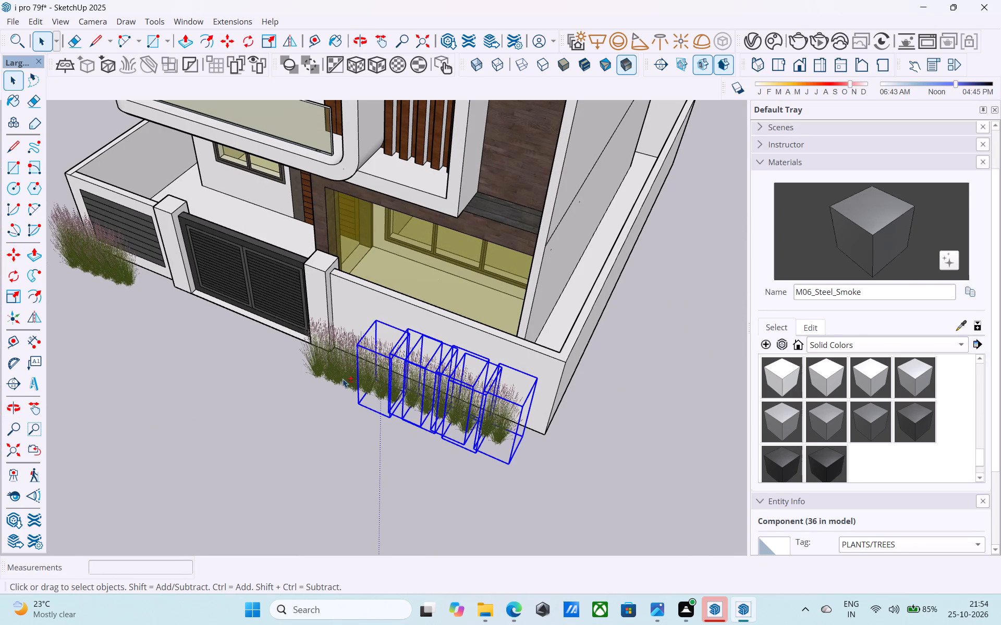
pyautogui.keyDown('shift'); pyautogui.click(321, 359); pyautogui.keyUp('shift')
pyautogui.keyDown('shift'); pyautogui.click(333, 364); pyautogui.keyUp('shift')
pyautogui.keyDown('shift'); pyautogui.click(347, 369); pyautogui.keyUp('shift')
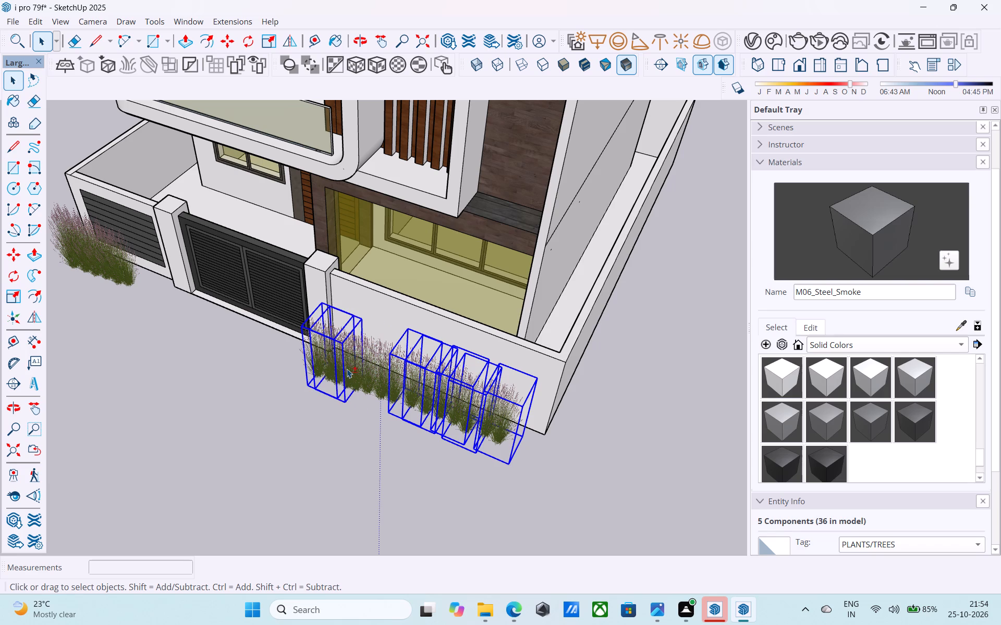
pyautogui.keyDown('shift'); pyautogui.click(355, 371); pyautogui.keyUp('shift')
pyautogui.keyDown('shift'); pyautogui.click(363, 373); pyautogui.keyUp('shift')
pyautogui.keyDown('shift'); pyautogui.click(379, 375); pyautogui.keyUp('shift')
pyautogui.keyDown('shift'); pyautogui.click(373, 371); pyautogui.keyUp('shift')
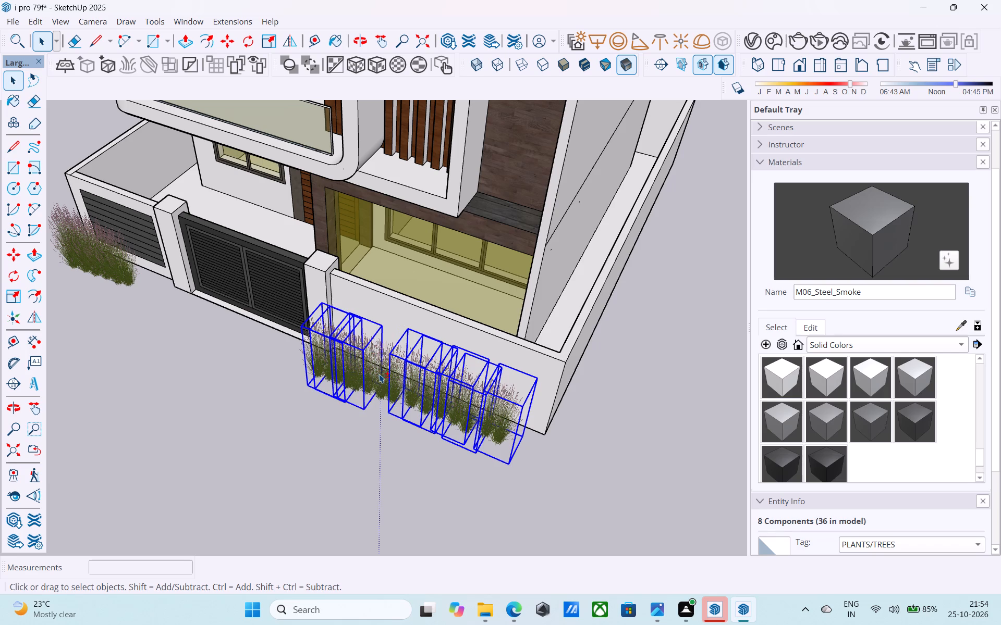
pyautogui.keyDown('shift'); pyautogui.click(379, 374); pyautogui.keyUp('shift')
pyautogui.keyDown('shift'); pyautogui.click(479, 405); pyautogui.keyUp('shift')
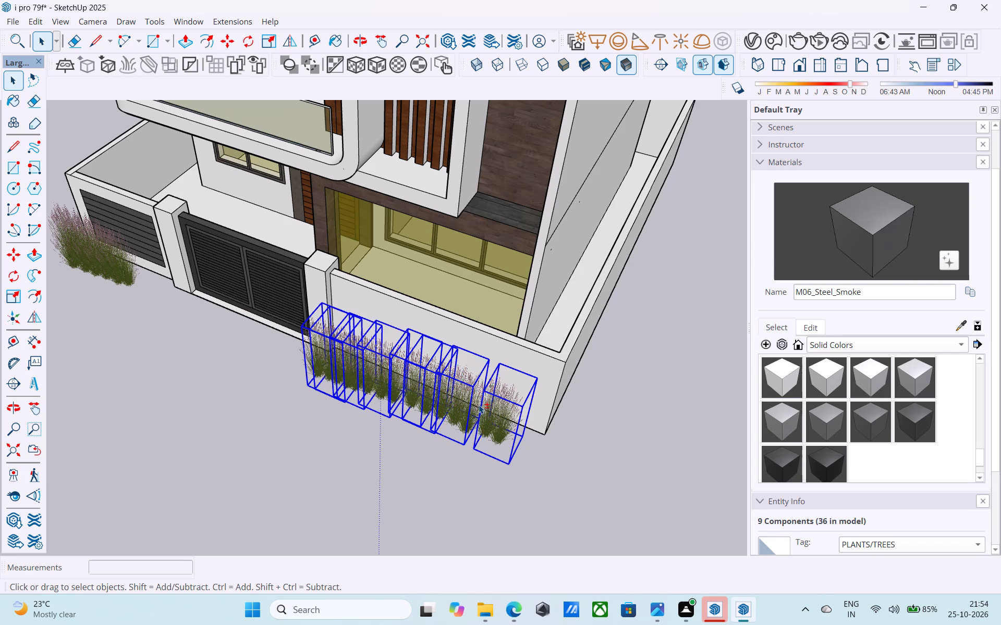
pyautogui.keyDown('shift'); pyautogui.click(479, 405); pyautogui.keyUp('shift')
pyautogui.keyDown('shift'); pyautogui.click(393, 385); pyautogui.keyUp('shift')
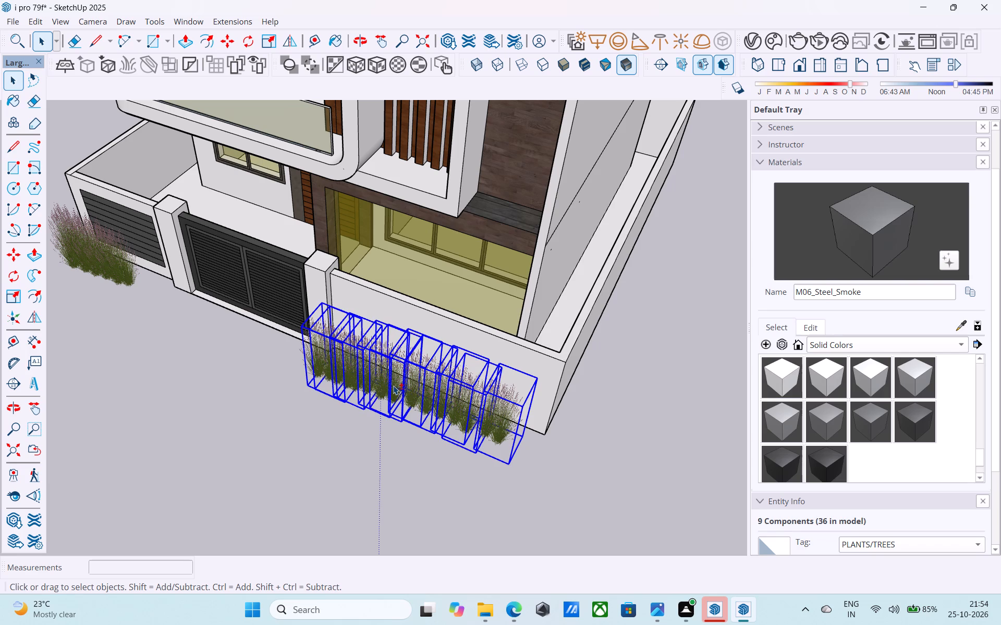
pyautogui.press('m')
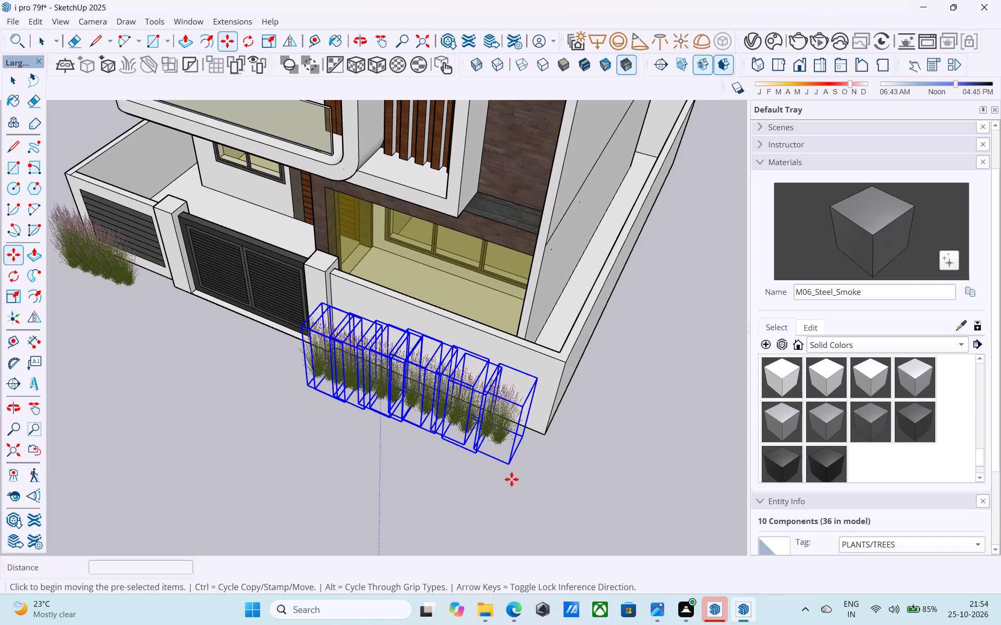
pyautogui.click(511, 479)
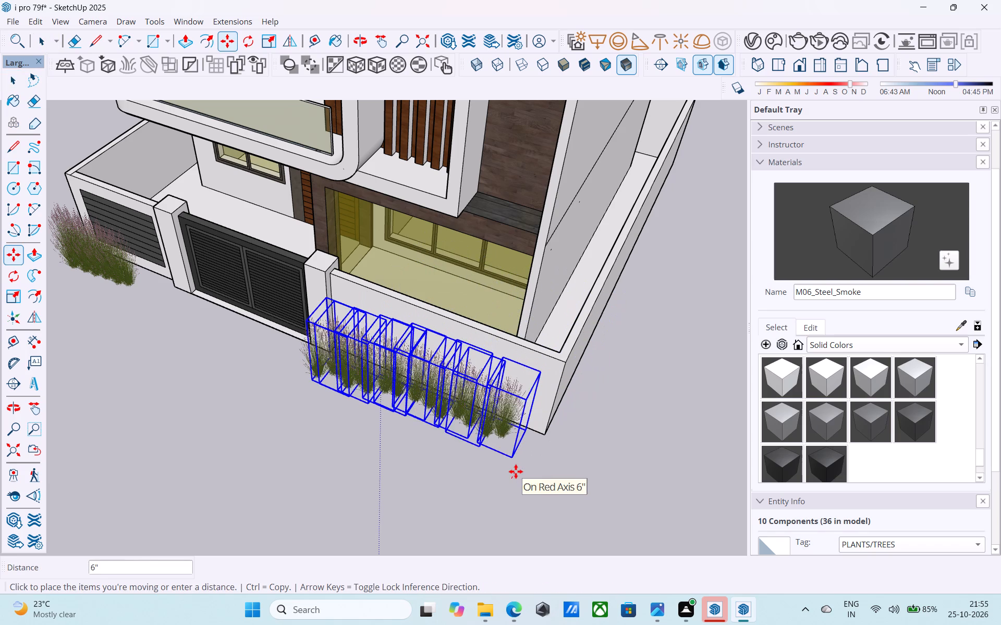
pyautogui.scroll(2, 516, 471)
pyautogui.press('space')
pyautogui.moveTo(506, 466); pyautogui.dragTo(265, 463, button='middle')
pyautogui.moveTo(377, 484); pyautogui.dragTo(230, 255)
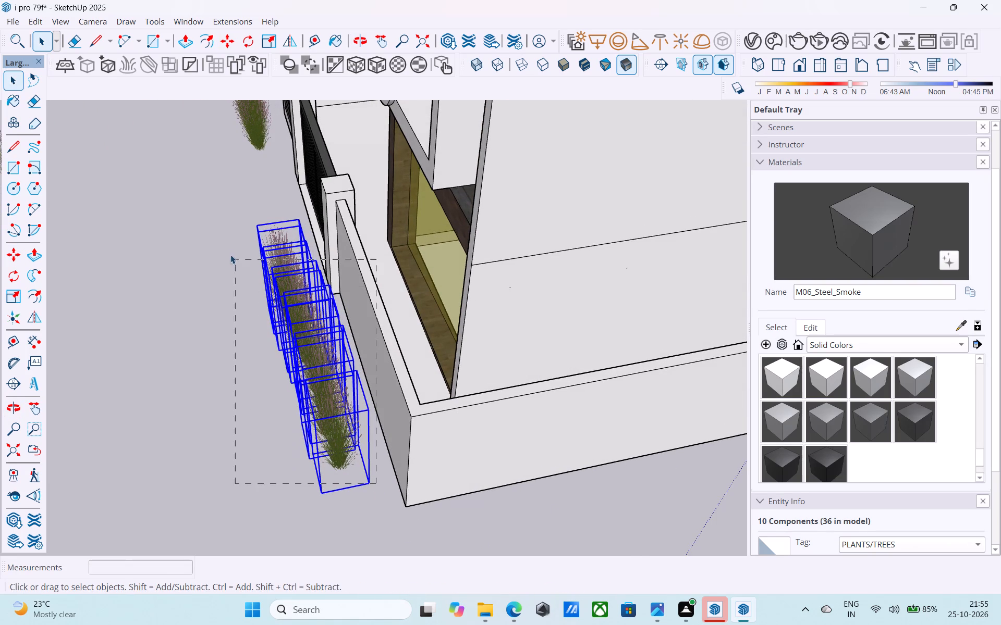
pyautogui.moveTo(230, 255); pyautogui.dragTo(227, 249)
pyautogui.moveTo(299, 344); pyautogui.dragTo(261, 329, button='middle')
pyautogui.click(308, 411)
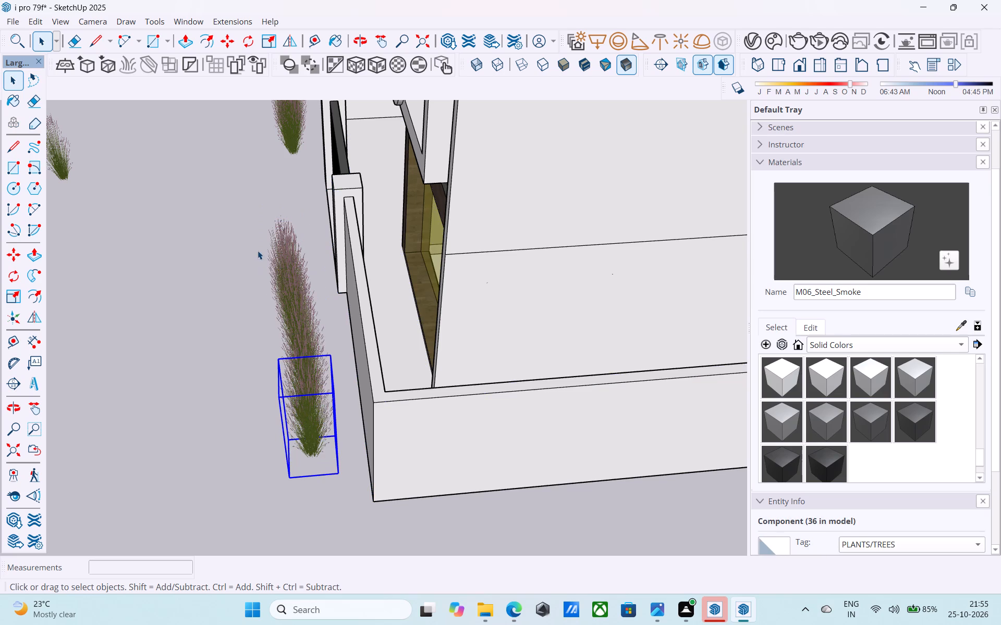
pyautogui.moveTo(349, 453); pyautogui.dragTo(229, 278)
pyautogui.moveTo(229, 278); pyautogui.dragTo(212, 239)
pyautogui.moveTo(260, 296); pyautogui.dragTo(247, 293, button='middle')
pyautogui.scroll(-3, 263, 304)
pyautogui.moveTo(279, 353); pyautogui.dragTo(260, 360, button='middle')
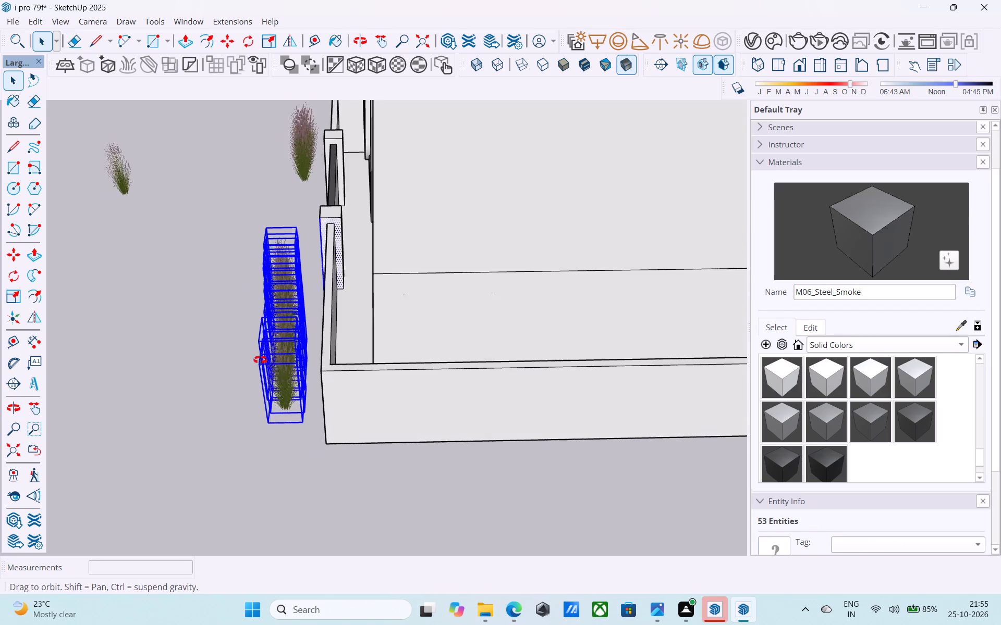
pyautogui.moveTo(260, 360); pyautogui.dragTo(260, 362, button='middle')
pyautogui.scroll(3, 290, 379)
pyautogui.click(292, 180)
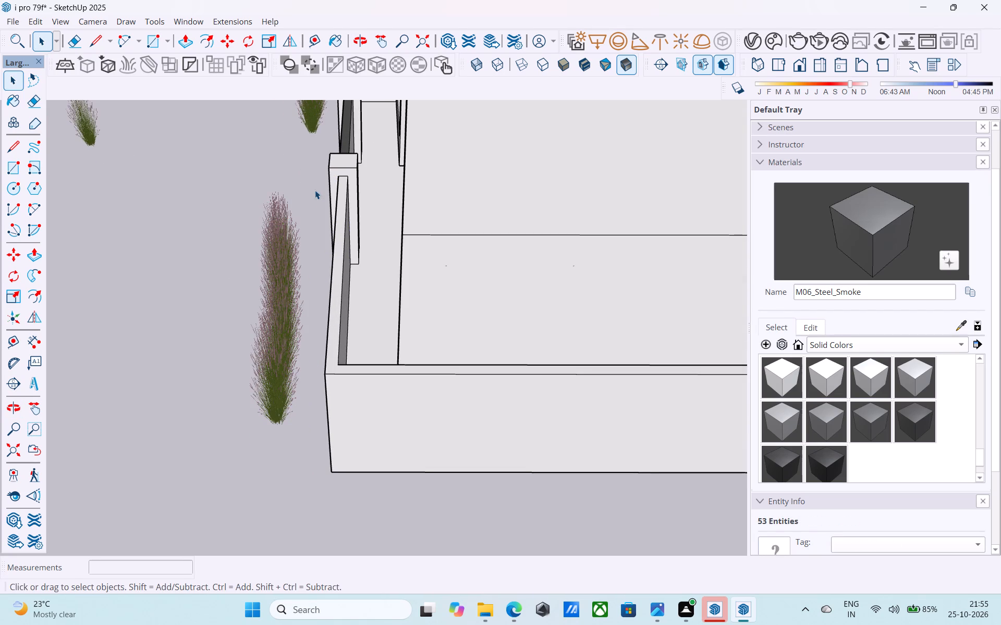
# Move the whole row of fifteen grass plants about 1' 11 3/4" towards the plain front boundary wall and its outer corner.
pyautogui.moveTo(309, 188); pyautogui.dragTo(236, 434)
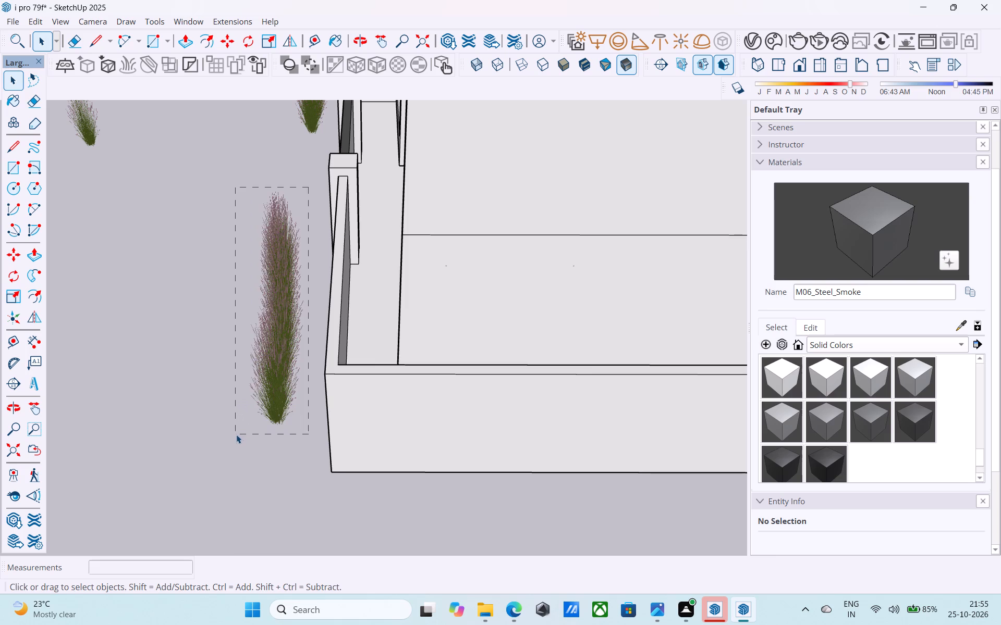
pyautogui.moveTo(280, 395); pyautogui.dragTo(351, 368, button='middle')
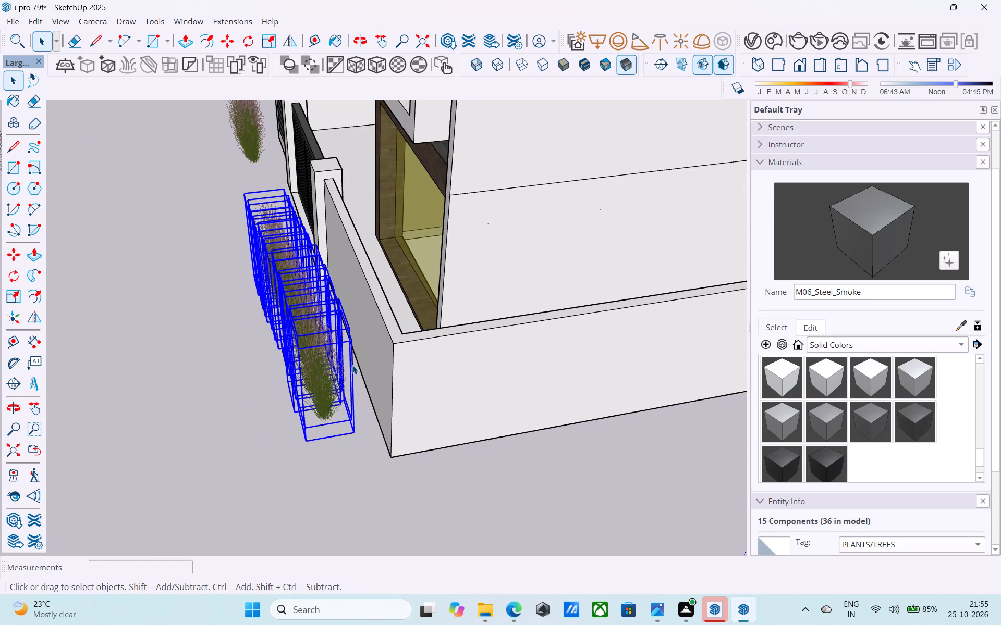
pyautogui.press('m')
pyautogui.scroll(2, 358, 435)
pyautogui.click(358, 433)
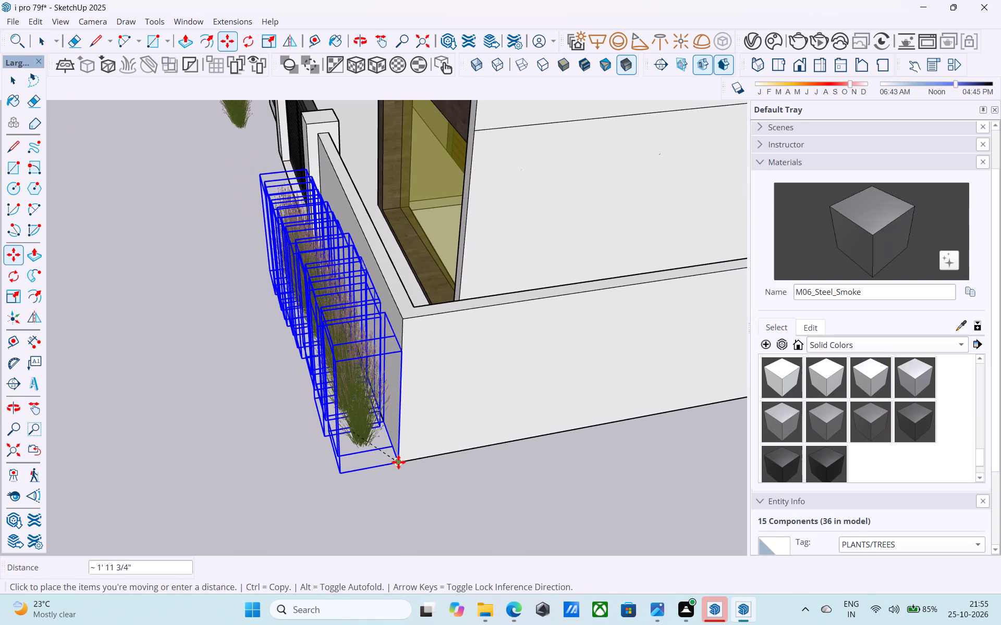
pyautogui.click(398, 462)
pyautogui.moveTo(329, 405); pyautogui.dragTo(342, 398, button='middle')
pyautogui.moveTo(352, 394); pyautogui.dragTo(514, 397, button='middle')
pyautogui.press('space')
pyautogui.click(587, 405)
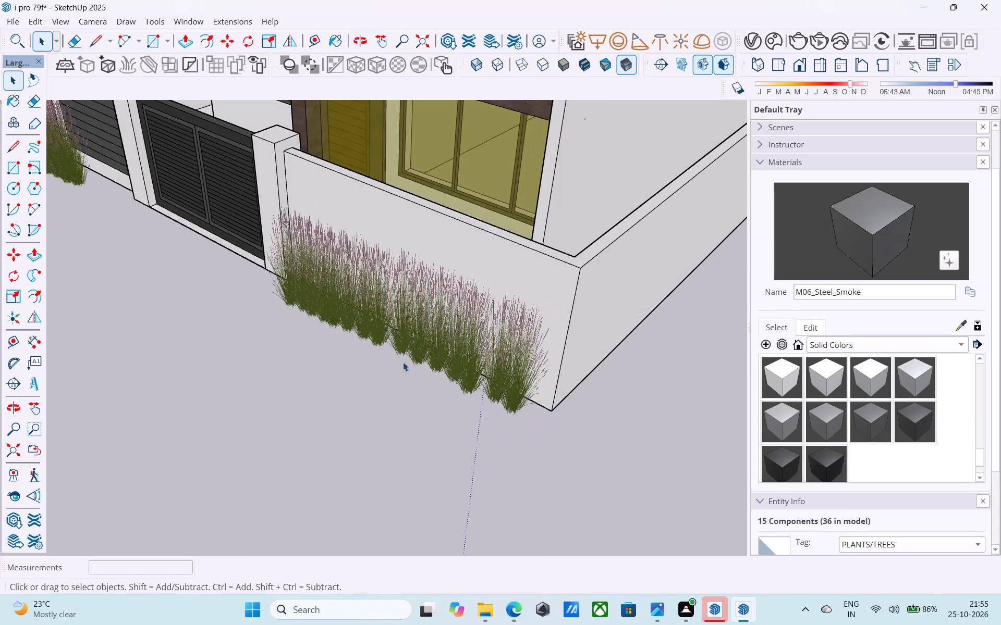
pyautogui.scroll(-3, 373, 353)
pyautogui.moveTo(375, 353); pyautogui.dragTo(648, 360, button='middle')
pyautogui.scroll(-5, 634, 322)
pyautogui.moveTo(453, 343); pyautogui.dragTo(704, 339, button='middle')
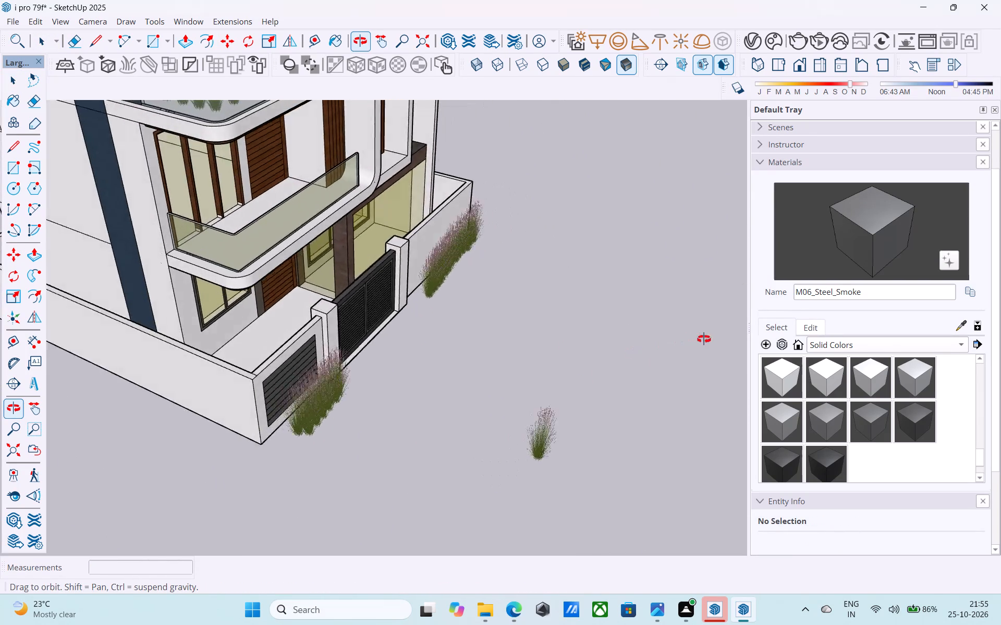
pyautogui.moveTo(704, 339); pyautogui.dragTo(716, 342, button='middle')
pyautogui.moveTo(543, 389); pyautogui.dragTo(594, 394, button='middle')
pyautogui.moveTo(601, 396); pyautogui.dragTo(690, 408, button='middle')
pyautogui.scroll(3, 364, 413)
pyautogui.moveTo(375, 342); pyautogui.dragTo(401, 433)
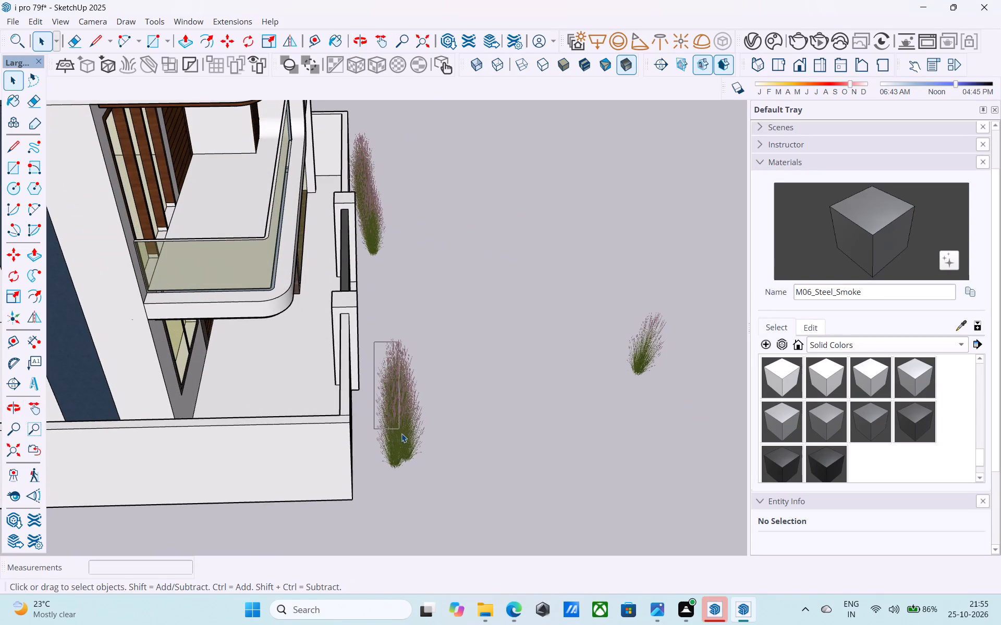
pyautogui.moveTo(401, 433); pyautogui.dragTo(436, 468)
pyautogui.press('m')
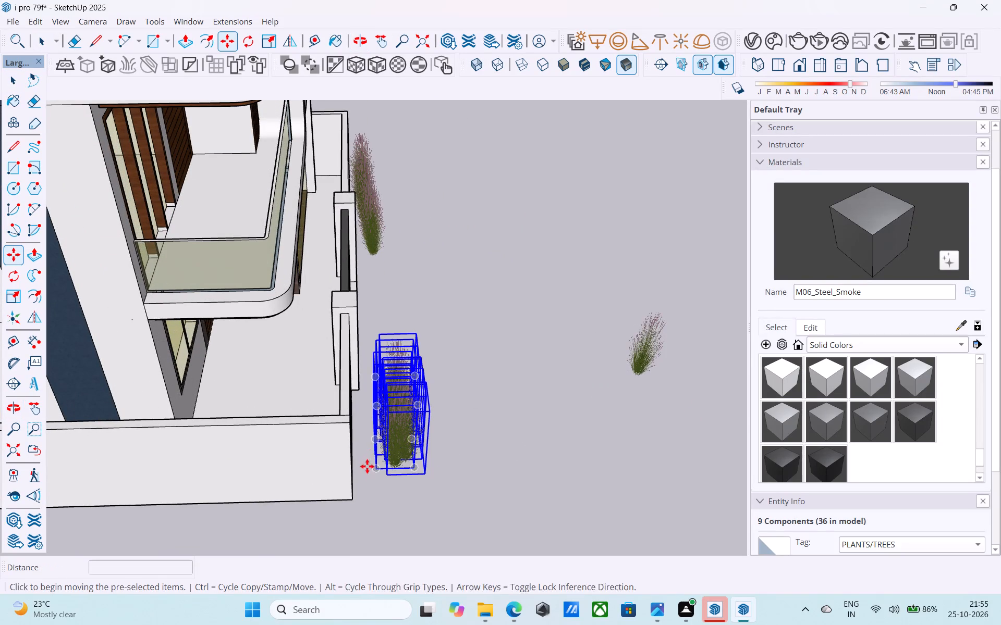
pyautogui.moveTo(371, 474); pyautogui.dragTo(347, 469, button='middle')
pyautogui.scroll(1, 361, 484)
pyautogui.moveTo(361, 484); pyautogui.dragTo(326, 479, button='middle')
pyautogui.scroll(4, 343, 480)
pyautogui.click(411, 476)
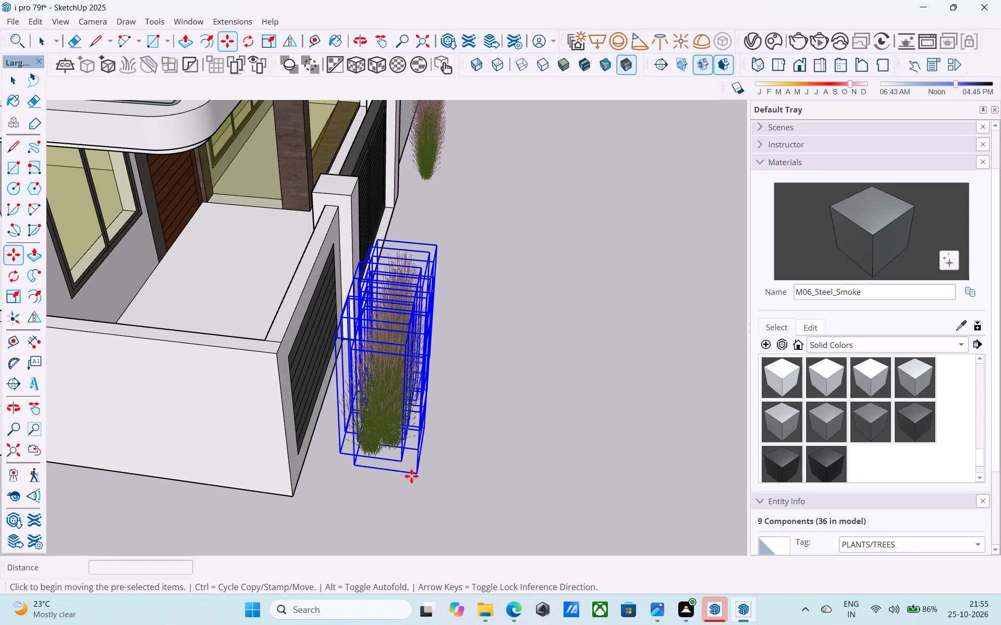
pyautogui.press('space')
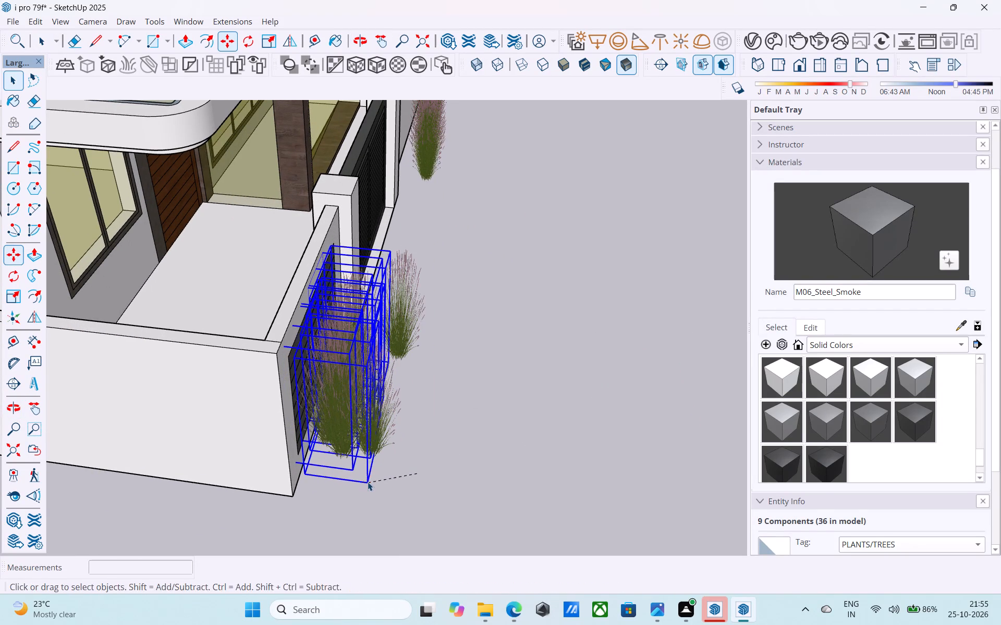
# Move the eleven grass plants in front of the slatted boundary wall about 1' 3 5/8" closer to the wall.
pyautogui.moveTo(372, 476); pyautogui.dragTo(405, 480, button='middle')
pyautogui.moveTo(380, 252); pyautogui.dragTo(412, 290, button='middle')
pyautogui.click(532, 304)
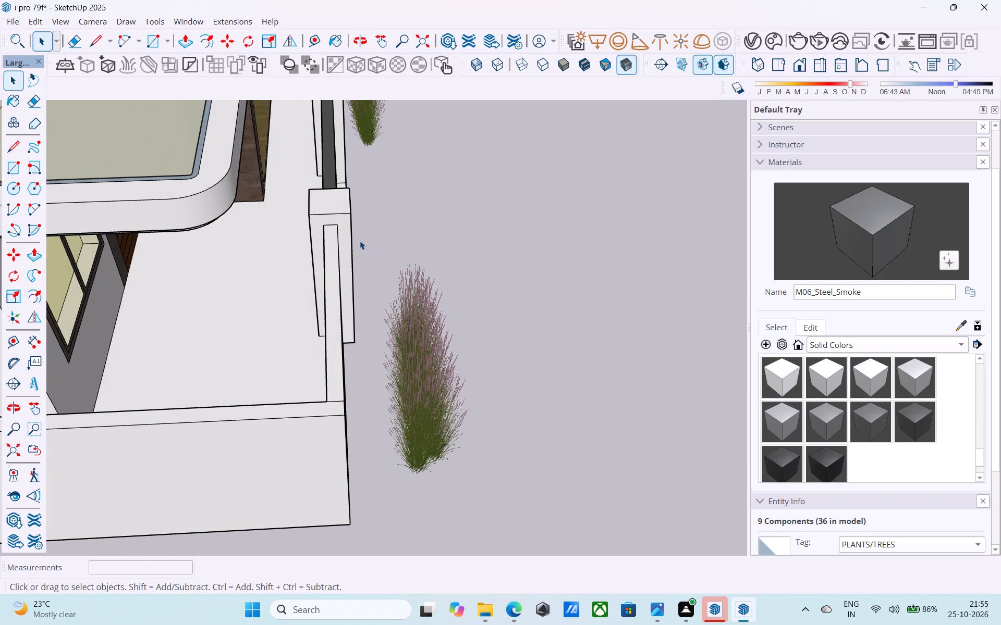
pyautogui.moveTo(361, 242); pyautogui.dragTo(568, 502)
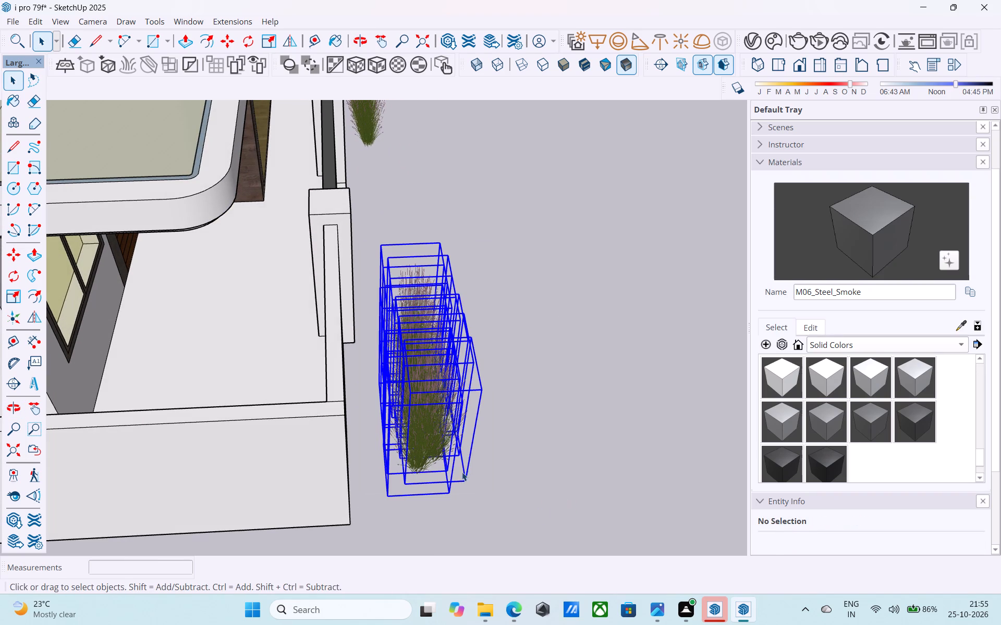
pyautogui.press('m')
pyautogui.click(563, 451)
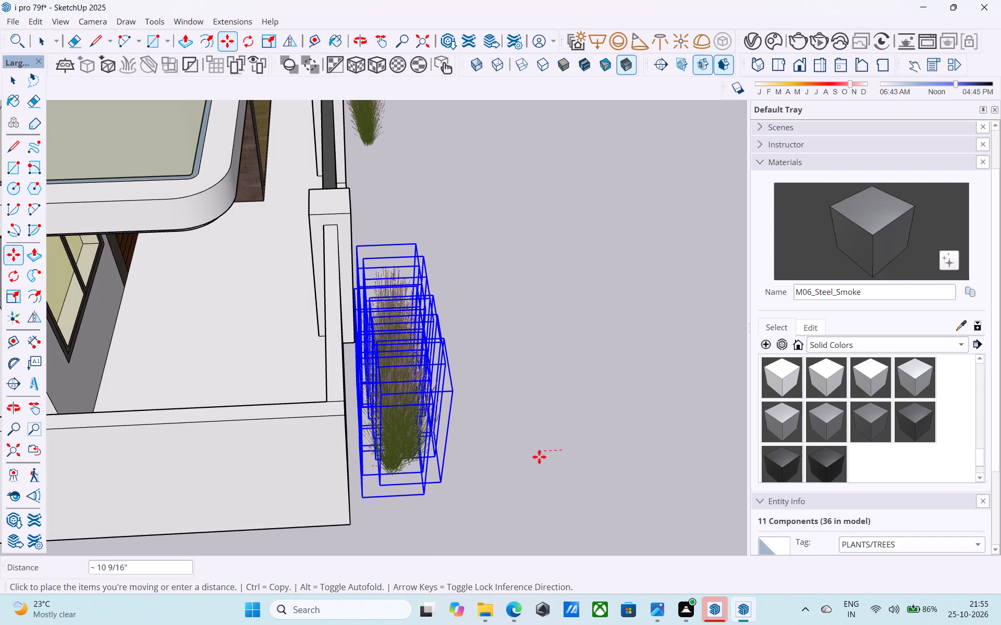
pyautogui.moveTo(539, 457); pyautogui.dragTo(252, 484, button='middle')
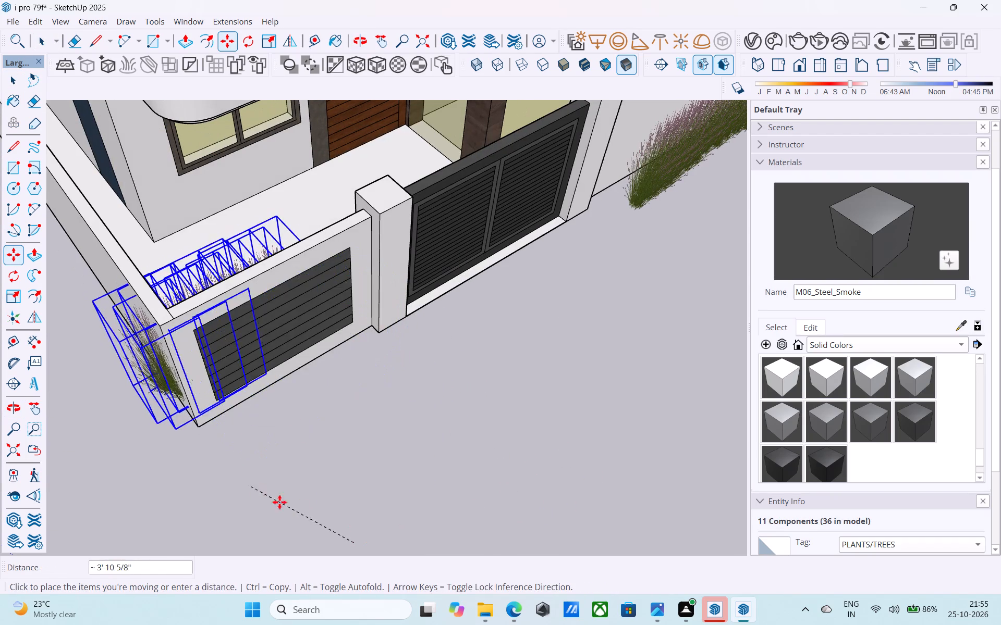
pyautogui.click(325, 520)
pyautogui.press('space')
pyautogui.click(325, 517)
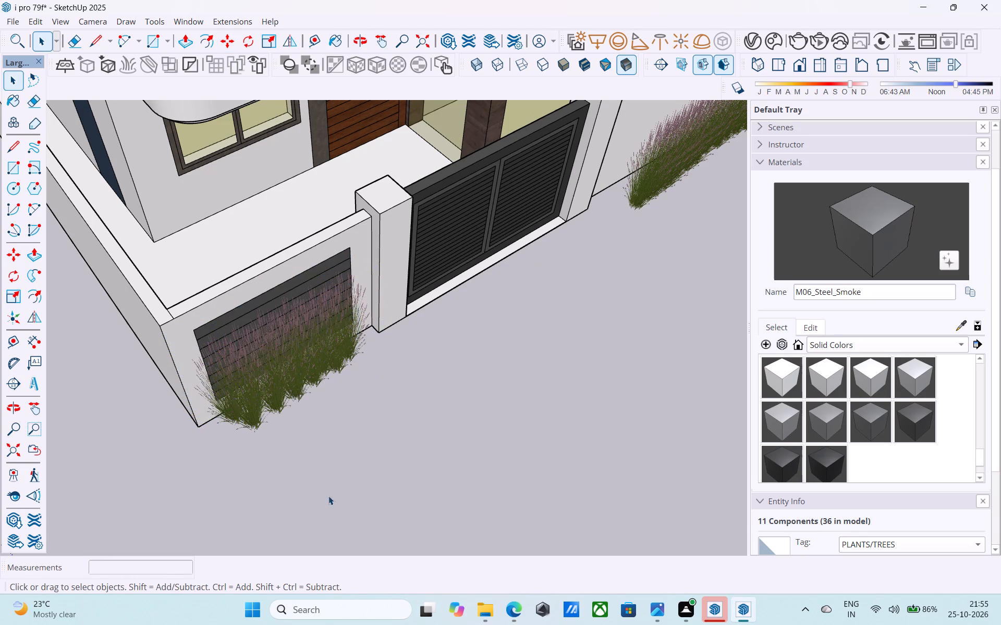
# Delete the stray grass plant standing alone on the ground in front of the gate.
pyautogui.moveTo(328, 492); pyautogui.dragTo(270, 422, button='middle')
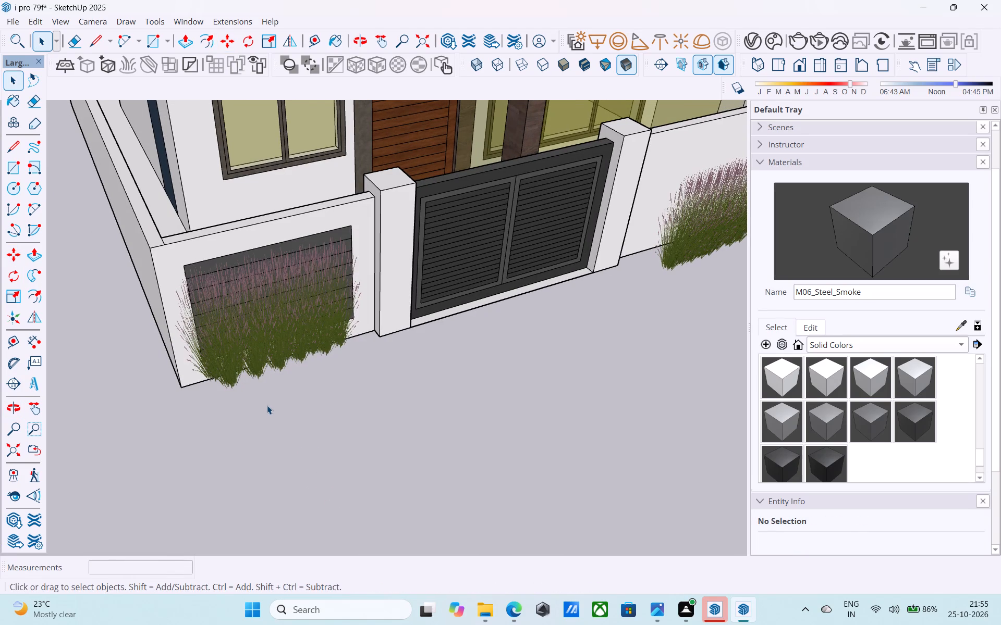
pyautogui.scroll(-6, 266, 408)
pyautogui.scroll(1, 266, 408)
pyautogui.scroll(-9, 267, 407)
pyautogui.moveTo(271, 408); pyautogui.dragTo(202, 339, button='middle')
pyautogui.moveTo(328, 444); pyautogui.dragTo(257, 411)
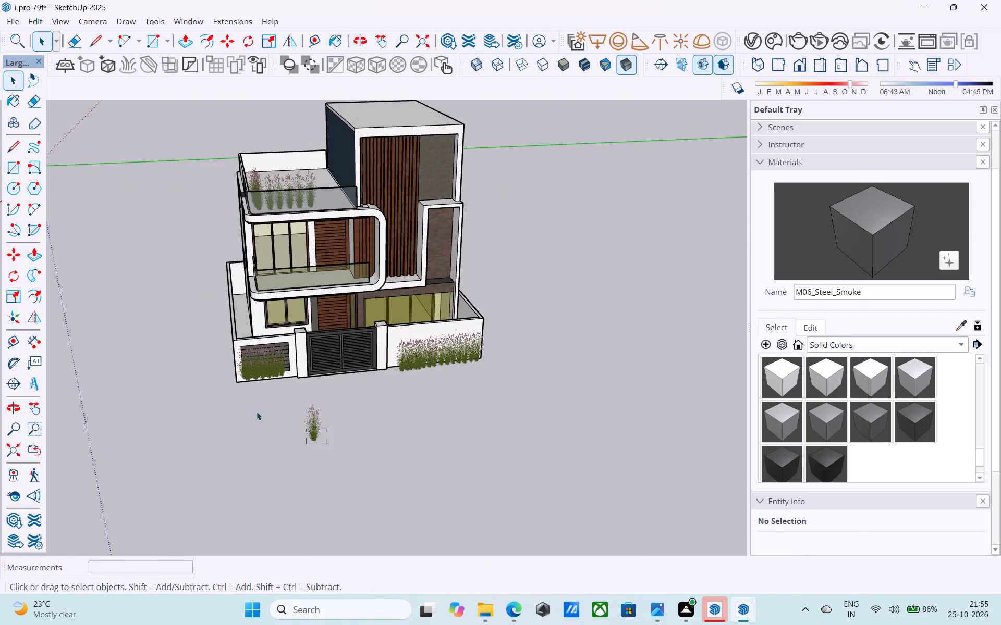
pyautogui.moveTo(257, 411); pyautogui.dragTo(278, 413)
pyautogui.press('Delete')
# Save the model.
pyautogui.hotkey('ctrl', 's')
# Examine the front facade and the grass planting along both front boundary walls from several angles.
pyautogui.moveTo(322, 401); pyautogui.dragTo(376, 301, button='middle')
pyautogui.moveTo(313, 293); pyautogui.dragTo(278, 298, button='middle')
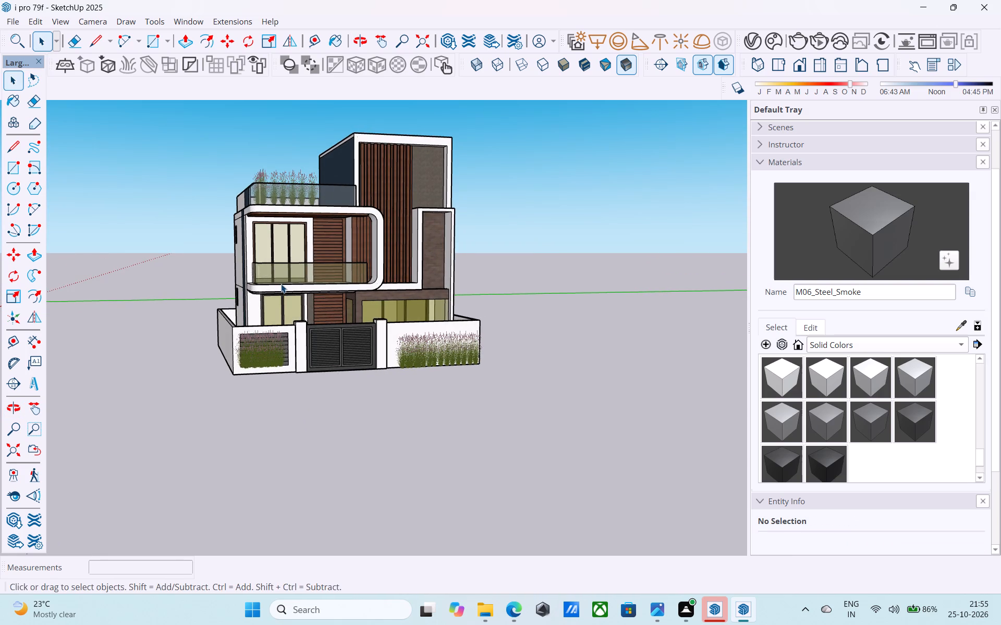
pyautogui.moveTo(281, 284); pyautogui.dragTo(326, 285, button='middle')
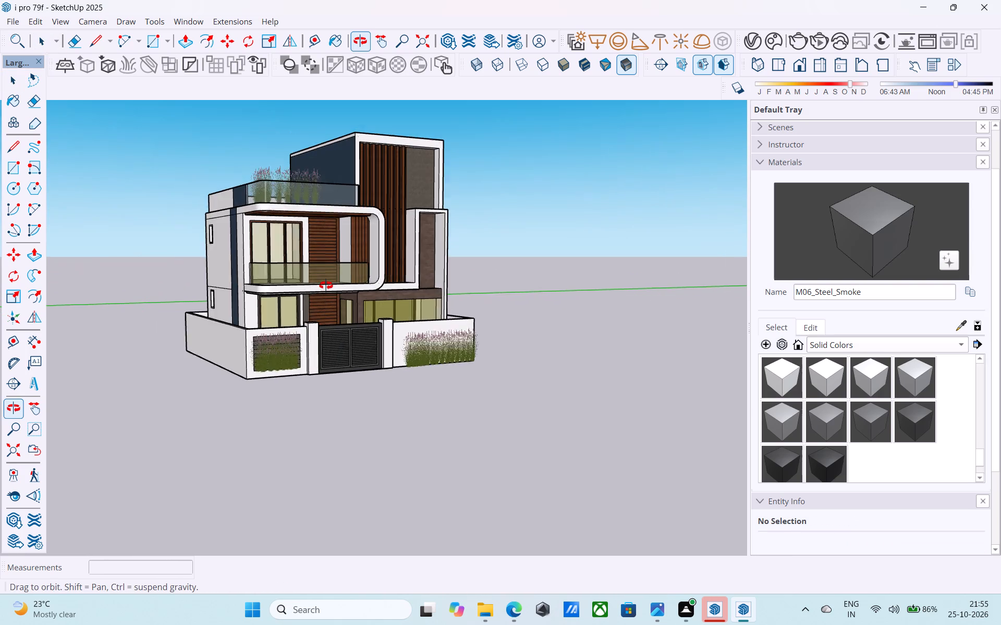
pyautogui.moveTo(326, 285); pyautogui.dragTo(323, 286, button='middle')
pyautogui.scroll(5, 328, 289)
pyautogui.moveTo(331, 286); pyautogui.dragTo(332, 297, button='middle')
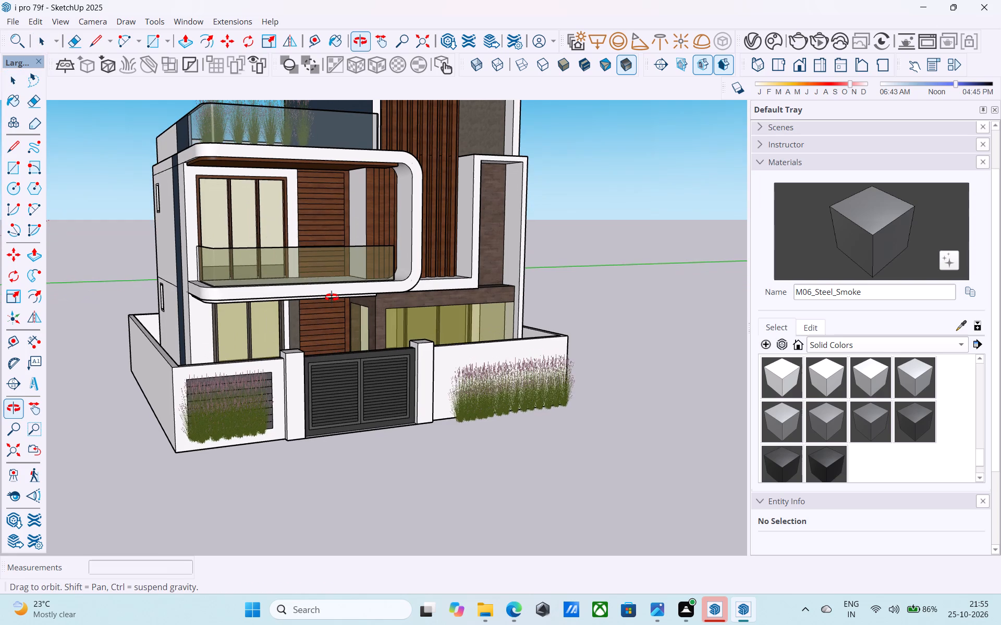
pyautogui.moveTo(332, 297); pyautogui.dragTo(429, 251, button='middle')
pyautogui.scroll(4, 359, 366)
pyautogui.scroll(-3, 349, 358)
# Select all eleven grass plants at the slatted boundary wall and shift them slightly away from the wall's outer corner.
pyautogui.moveTo(349, 375); pyautogui.dragTo(451, 430, button='middle')
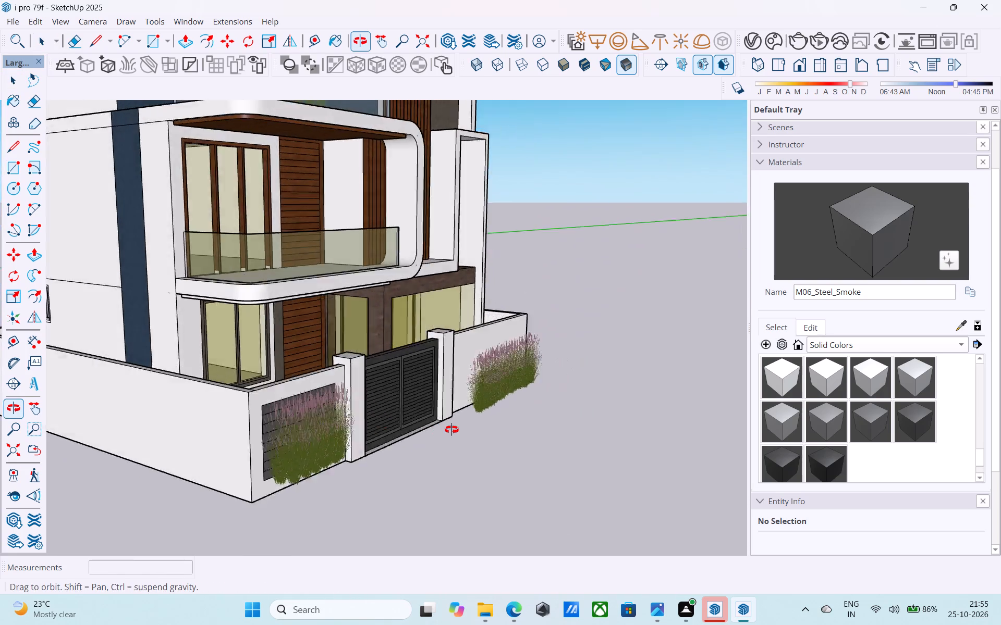
pyautogui.moveTo(451, 430); pyautogui.dragTo(482, 443, button='middle')
pyautogui.scroll(5, 407, 477)
pyautogui.click(373, 482)
pyautogui.moveTo(419, 460); pyautogui.dragTo(466, 470, button='middle')
pyautogui.scroll(-6, 489, 391)
pyautogui.moveTo(506, 370); pyautogui.dragTo(525, 446, button='middle')
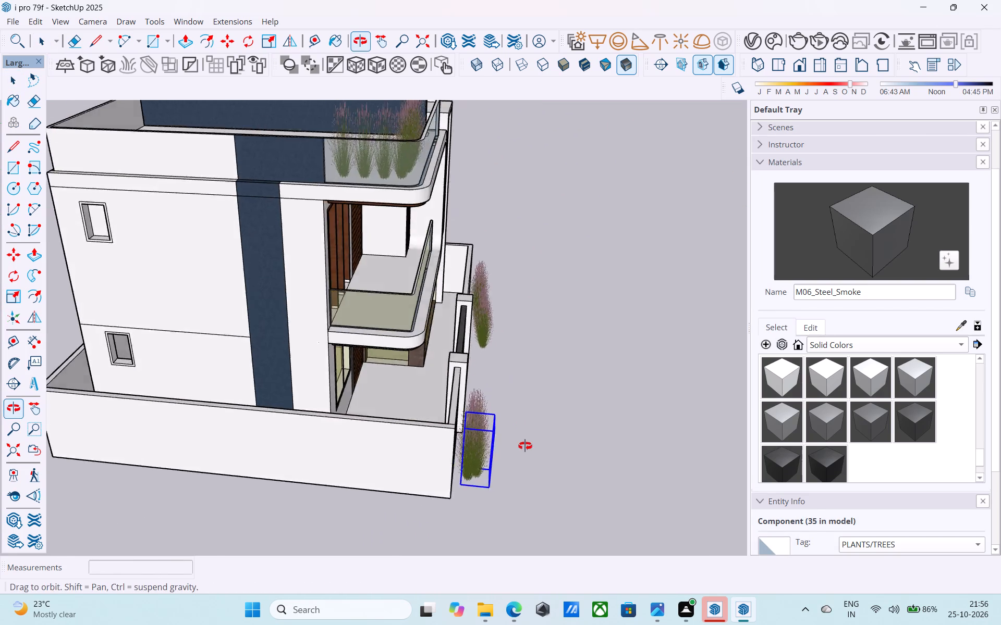
pyautogui.moveTo(525, 446); pyautogui.dragTo(526, 447, button='middle')
pyautogui.scroll(4, 470, 421)
pyautogui.click(450, 384)
pyautogui.moveTo(470, 378); pyautogui.dragTo(535, 515)
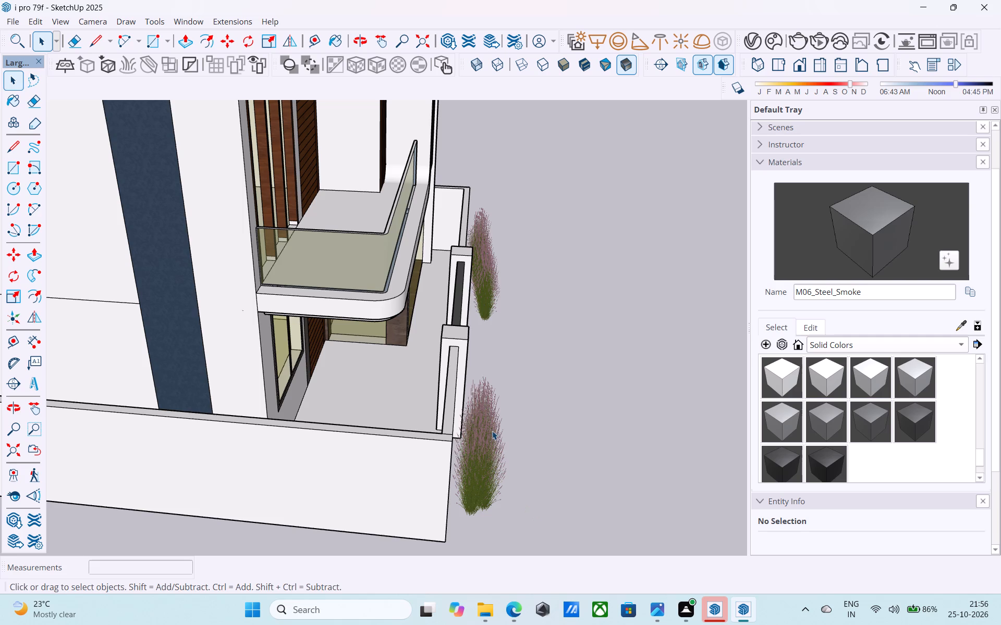
pyautogui.moveTo(492, 430); pyautogui.dragTo(482, 413, button='middle')
pyautogui.middleClick(482, 413)
pyautogui.moveTo(465, 370); pyautogui.dragTo(507, 506)
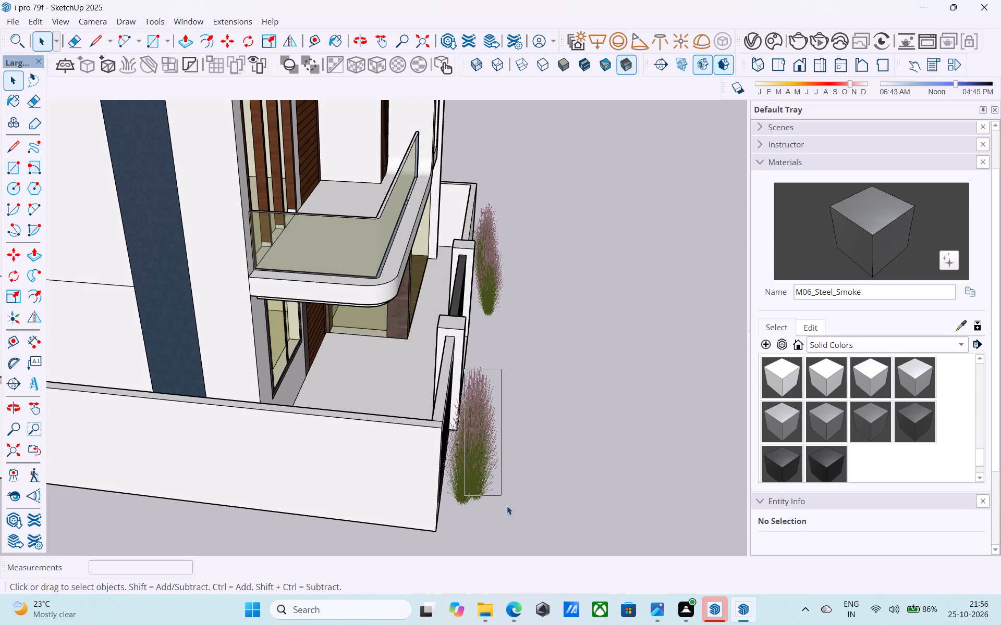
pyautogui.moveTo(507, 506); pyautogui.dragTo(526, 524)
pyautogui.keyDown('shift'); pyautogui.moveTo(518, 484); pyautogui.dragTo(528, 492, button='middle'); pyautogui.keyUp('shift')
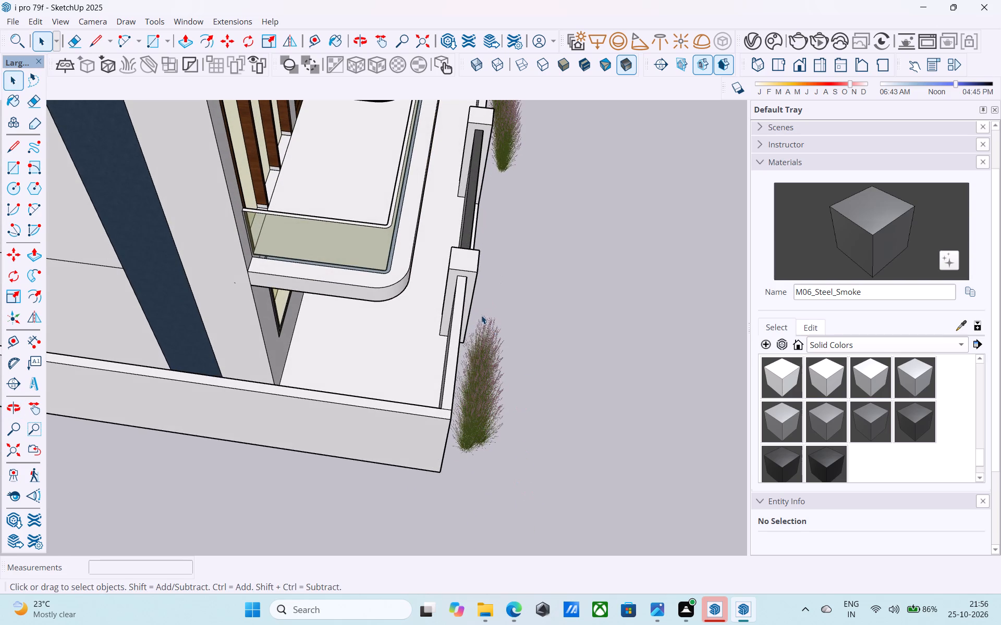
pyautogui.moveTo(474, 326); pyautogui.dragTo(561, 449)
pyautogui.moveTo(533, 472); pyautogui.dragTo(477, 305)
pyautogui.press('m')
pyautogui.click(453, 523)
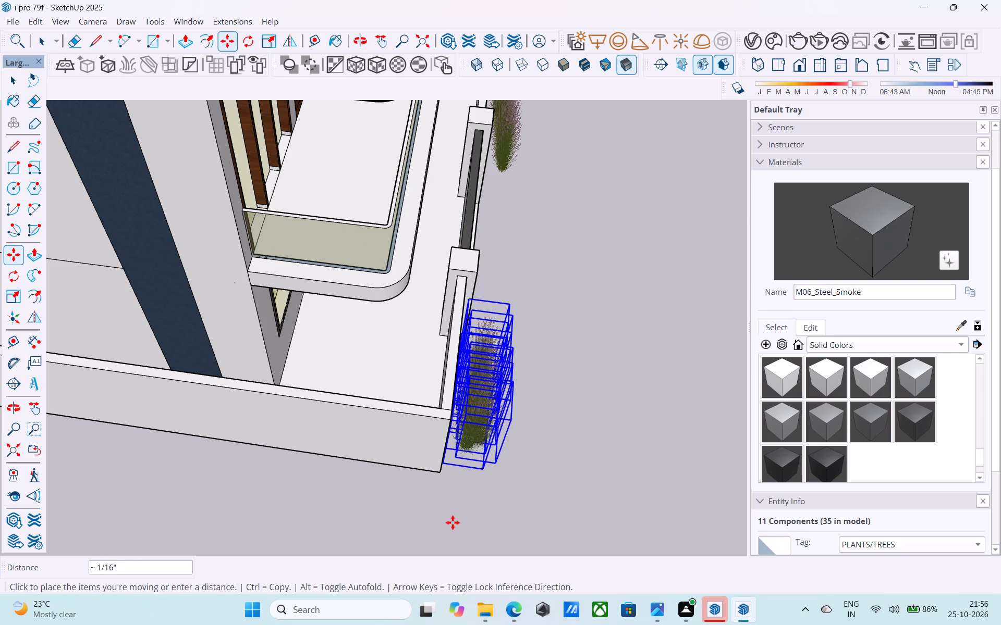
pyautogui.scroll(3, 483, 515)
pyautogui.moveTo(470, 508); pyautogui.dragTo(369, 248, button='middle')
pyautogui.moveTo(369, 251); pyautogui.dragTo(367, 276, button='middle')
pyautogui.scroll(1, 372, 476)
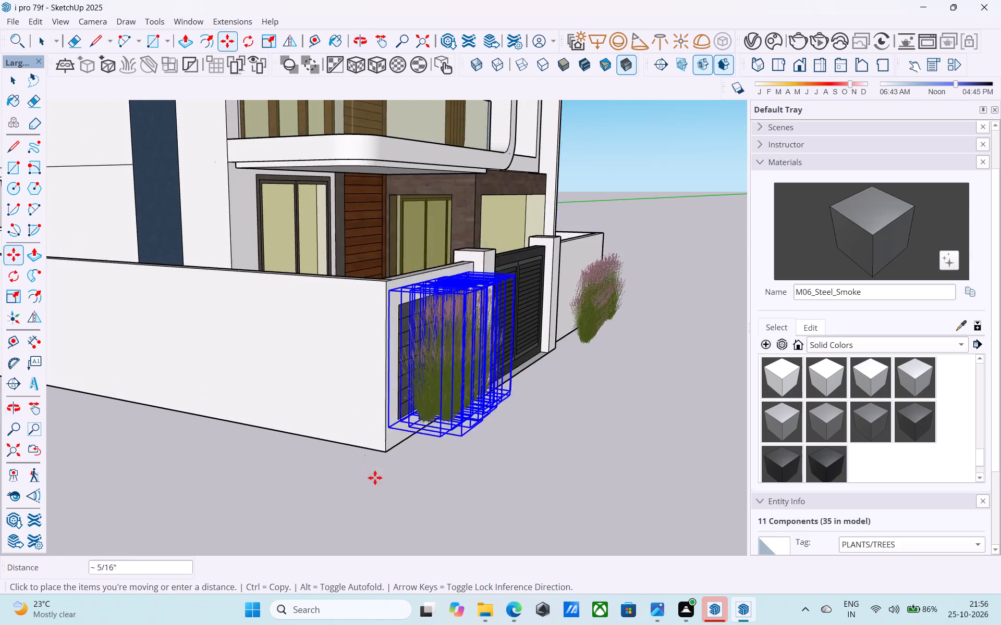
pyautogui.scroll(2, 375, 478)
pyautogui.click(411, 480)
# Move the eleven grass plants about 2' 4 15/16", snapping their bounding corner to the base of the slatted wall's outer corner.
pyautogui.click(441, 439)
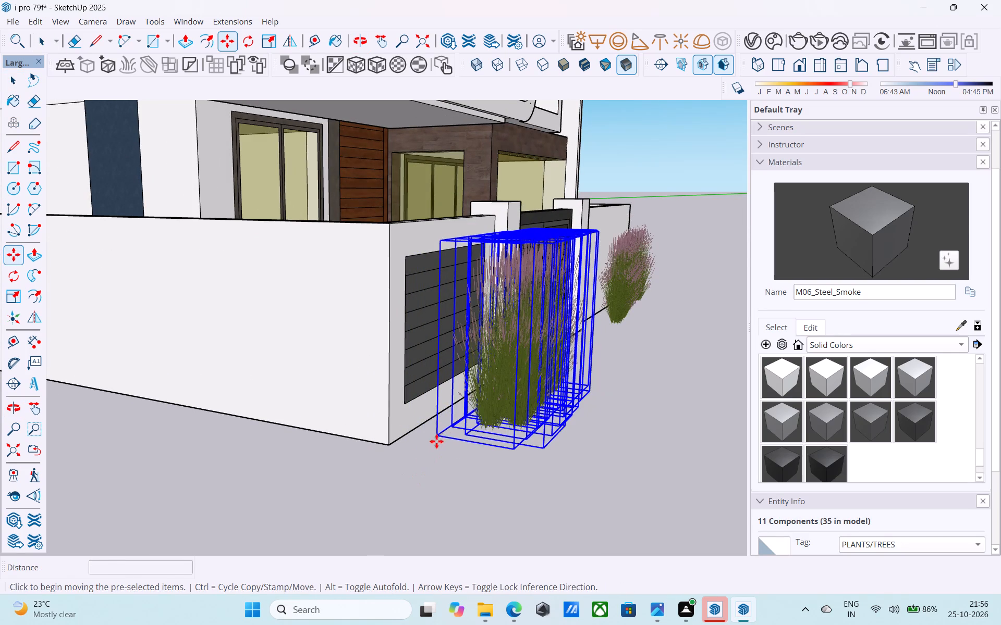
pyautogui.scroll(15, 403, 456)
pyautogui.click(377, 436)
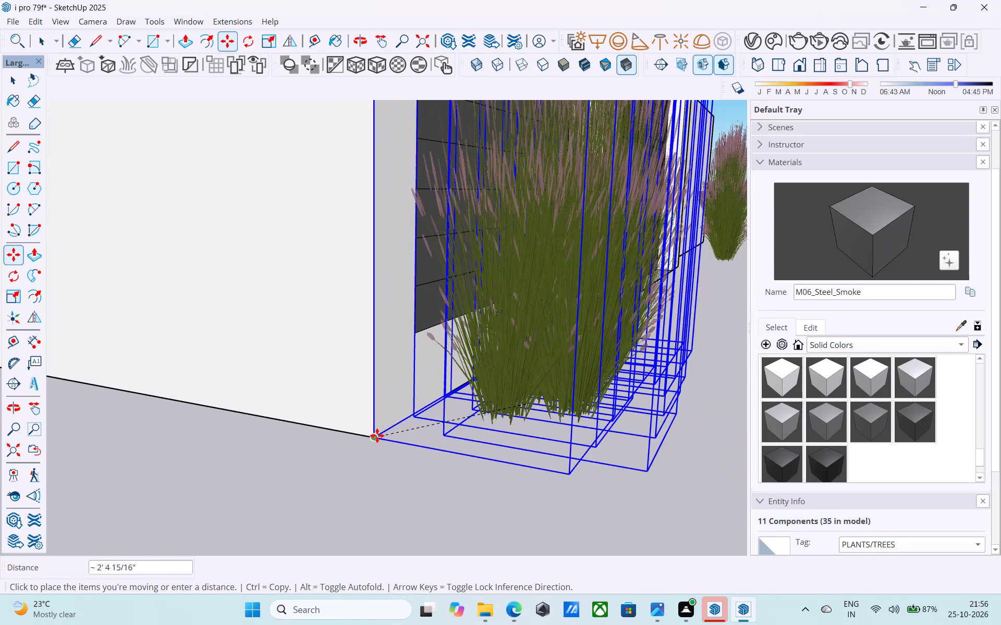
pyautogui.scroll(-12, 383, 433)
pyautogui.moveTo(434, 434); pyautogui.dragTo(268, 449, button='middle')
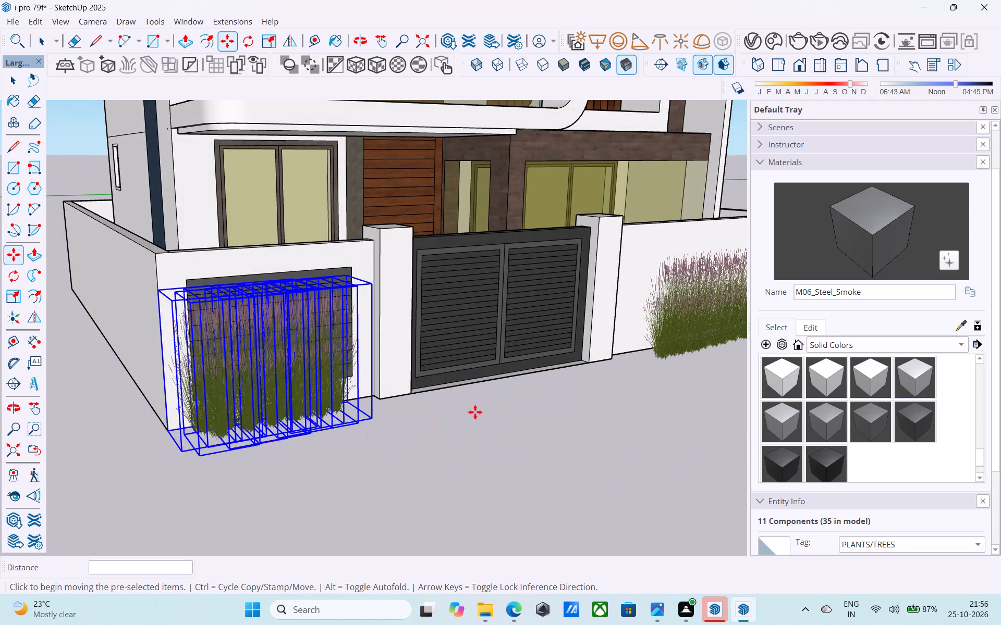
pyautogui.scroll(-6, 497, 407)
pyautogui.press('space')
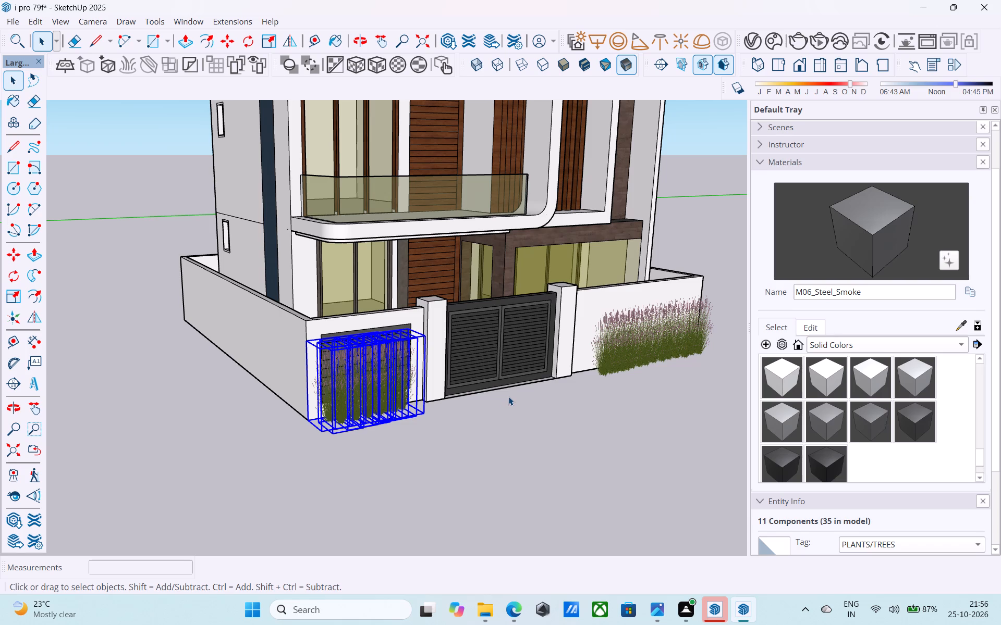
# Clear the selection and check the repositioned grass plants against the house front from both sides.
pyautogui.scroll(-5, 510, 391)
pyautogui.moveTo(510, 391); pyautogui.dragTo(402, 402, button='middle')
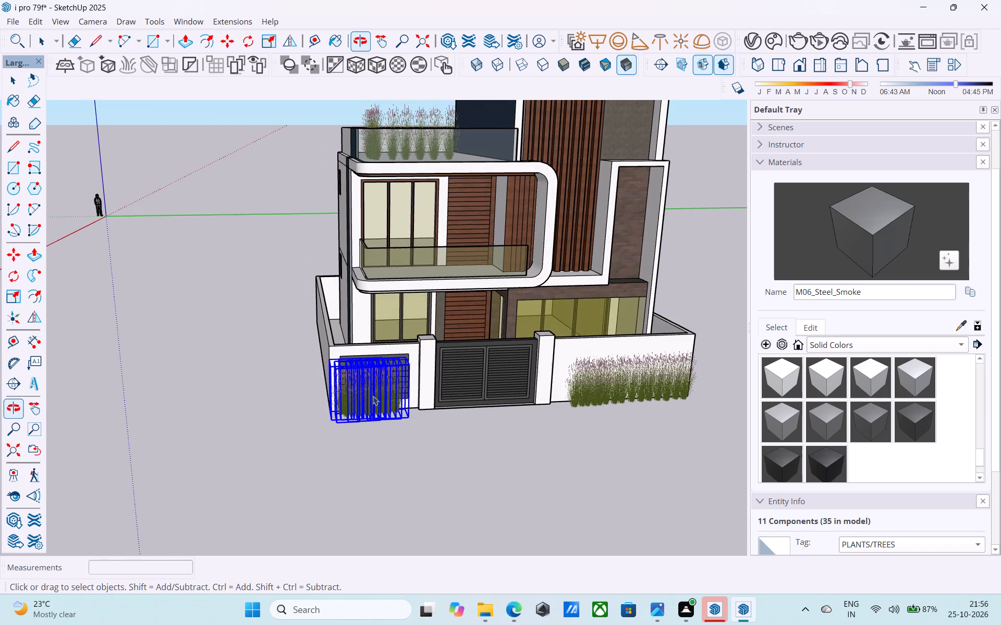
pyautogui.click(322, 379)
pyautogui.moveTo(420, 380); pyautogui.dragTo(529, 378, button='middle')
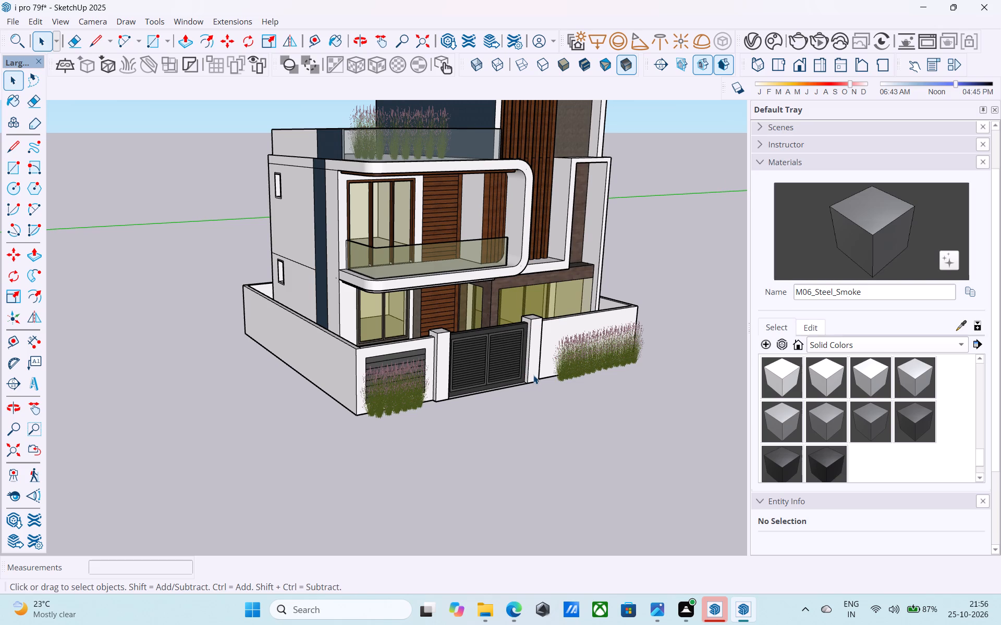
pyautogui.scroll(-5, 534, 375)
pyautogui.moveTo(534, 375); pyautogui.dragTo(386, 386, button='middle')
pyautogui.moveTo(386, 386); pyautogui.dragTo(393, 377, button='middle')
pyautogui.scroll(4, 389, 380)
pyautogui.scroll(-5, 393, 375)
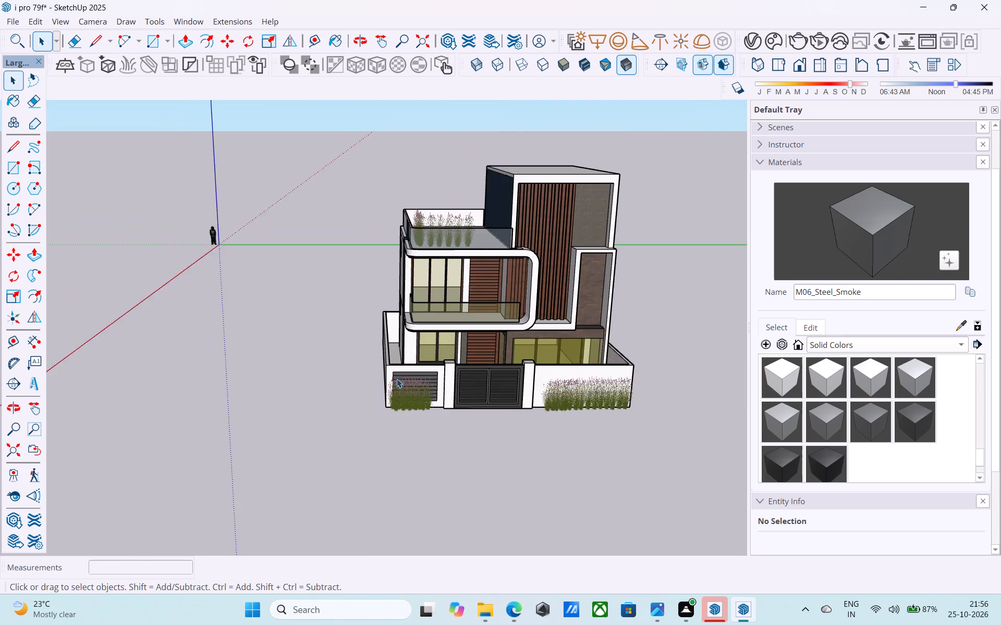
# Save the model.
pyautogui.hotkey('ctrl', 's')
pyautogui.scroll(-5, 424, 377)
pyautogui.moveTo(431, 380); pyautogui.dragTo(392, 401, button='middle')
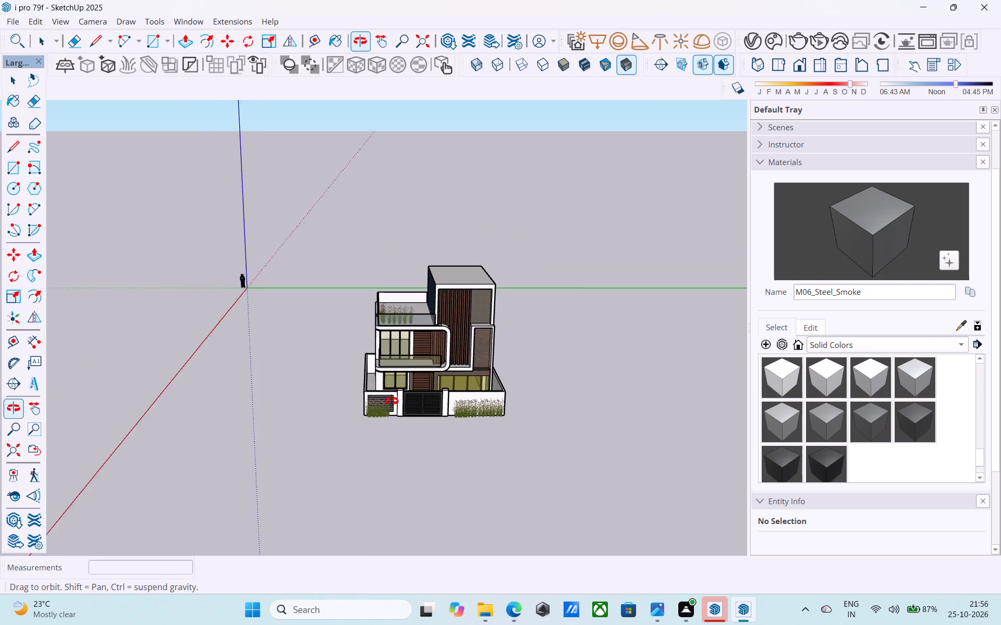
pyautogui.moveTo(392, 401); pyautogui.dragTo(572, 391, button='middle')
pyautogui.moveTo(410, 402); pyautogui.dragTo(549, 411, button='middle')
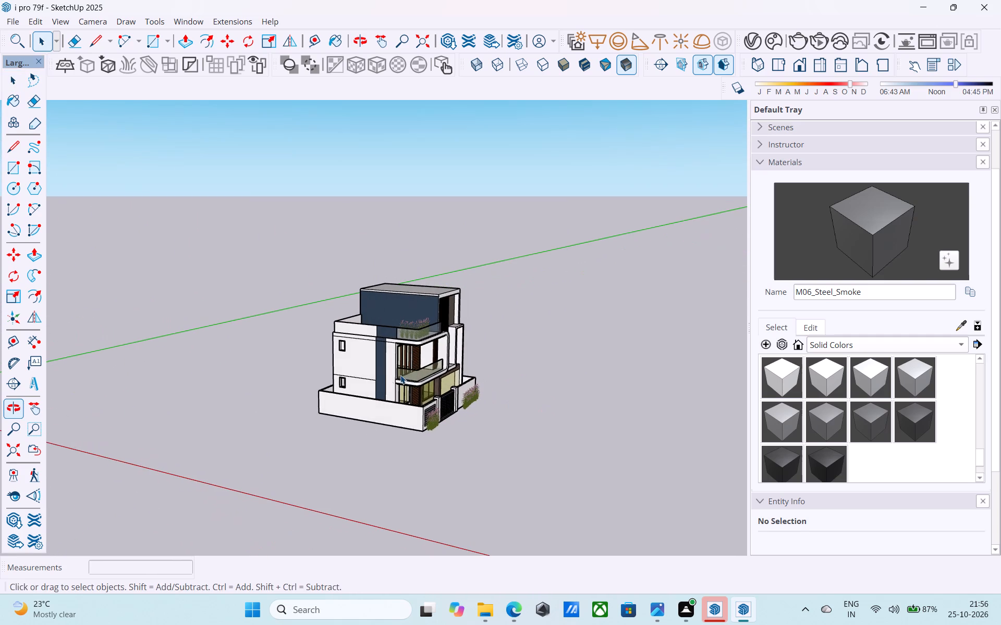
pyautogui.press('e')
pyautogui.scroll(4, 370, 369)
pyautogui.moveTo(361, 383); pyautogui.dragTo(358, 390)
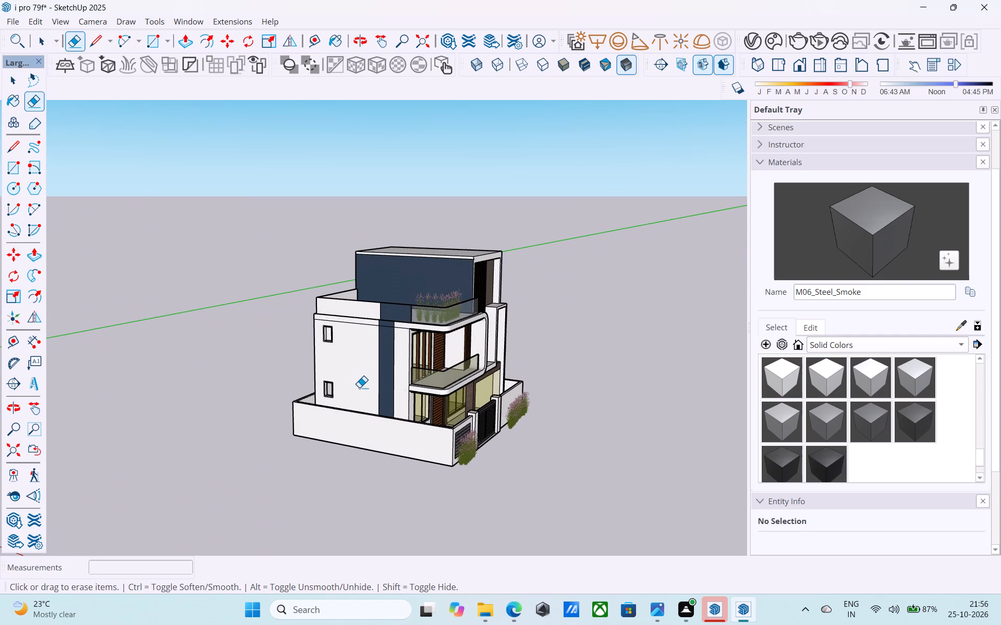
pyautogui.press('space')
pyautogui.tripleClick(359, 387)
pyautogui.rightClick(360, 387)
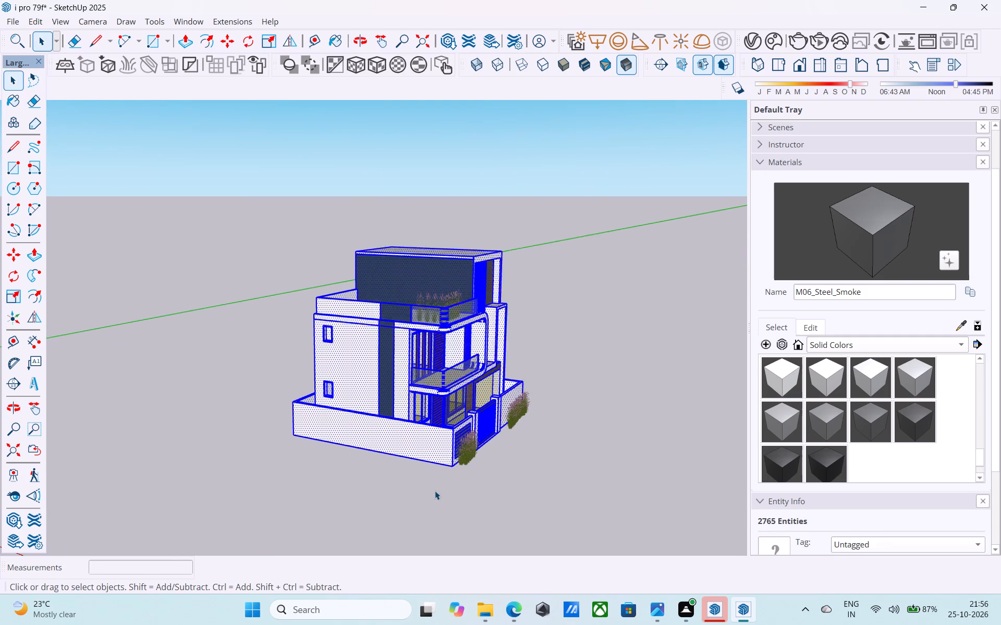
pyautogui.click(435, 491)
# Select all the connected geometry of the house and its boundary walls and make it one group, without the grass plants.
pyautogui.scroll(-1, 405, 438)
pyautogui.moveTo(405, 437); pyautogui.dragTo(276, 423, button='middle')
pyautogui.scroll(-4, 274, 423)
pyautogui.moveTo(314, 411); pyautogui.dragTo(342, 391, button='middle')
pyautogui.scroll(5, 343, 391)
pyautogui.tripleClick(343, 391)
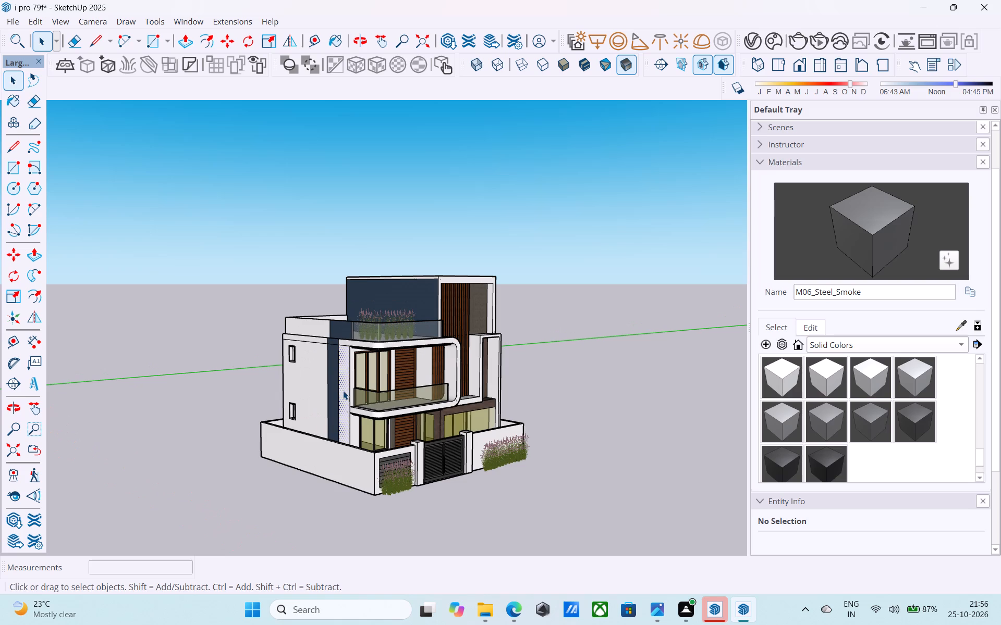
pyautogui.rightClick(343, 391)
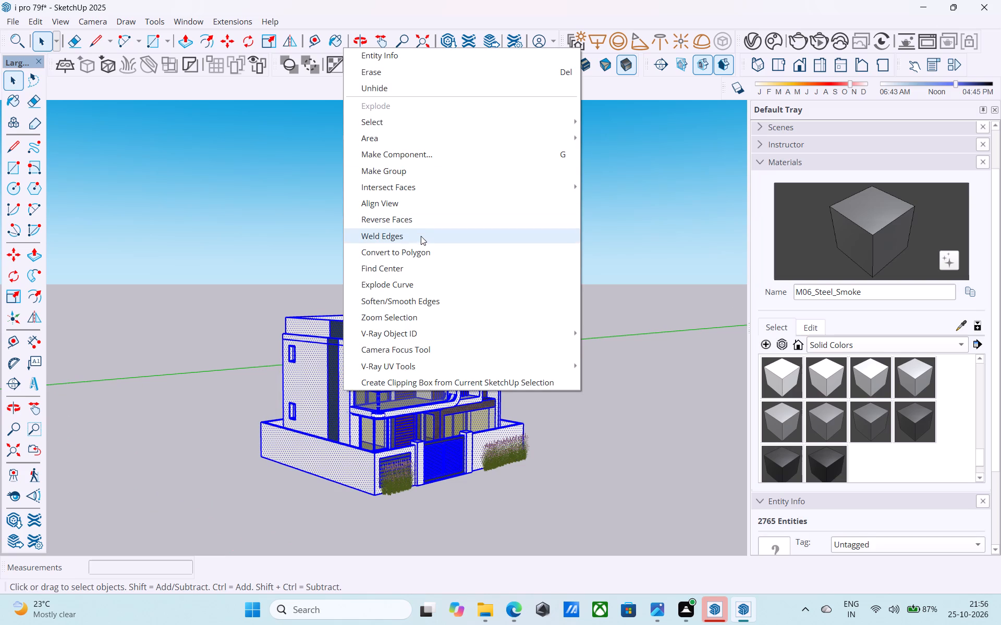
pyautogui.click(408, 171)
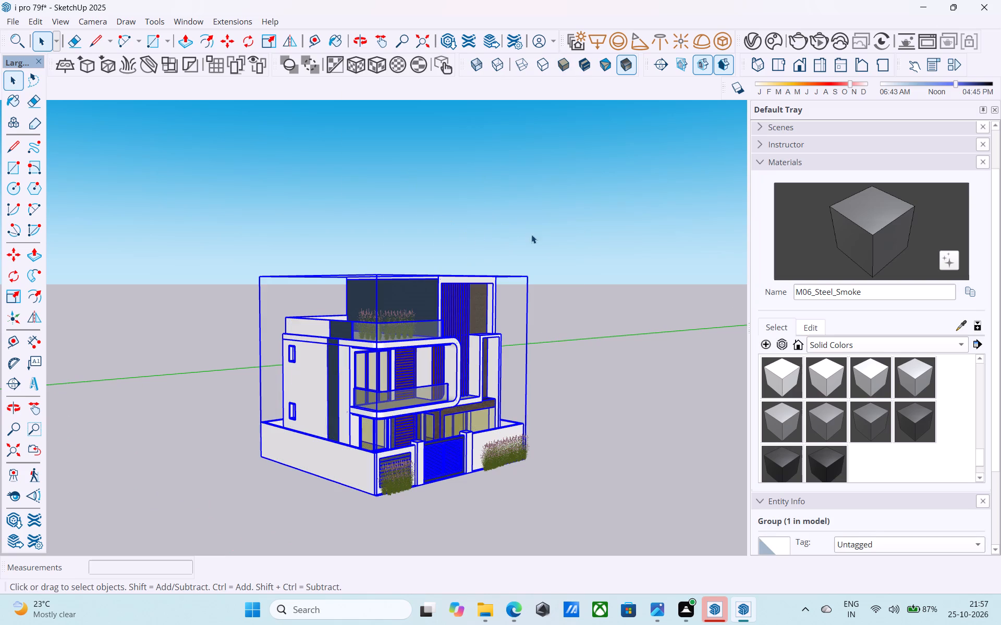
pyautogui.click(542, 234)
pyautogui.moveTo(538, 235); pyautogui.dragTo(424, 236, button='middle')
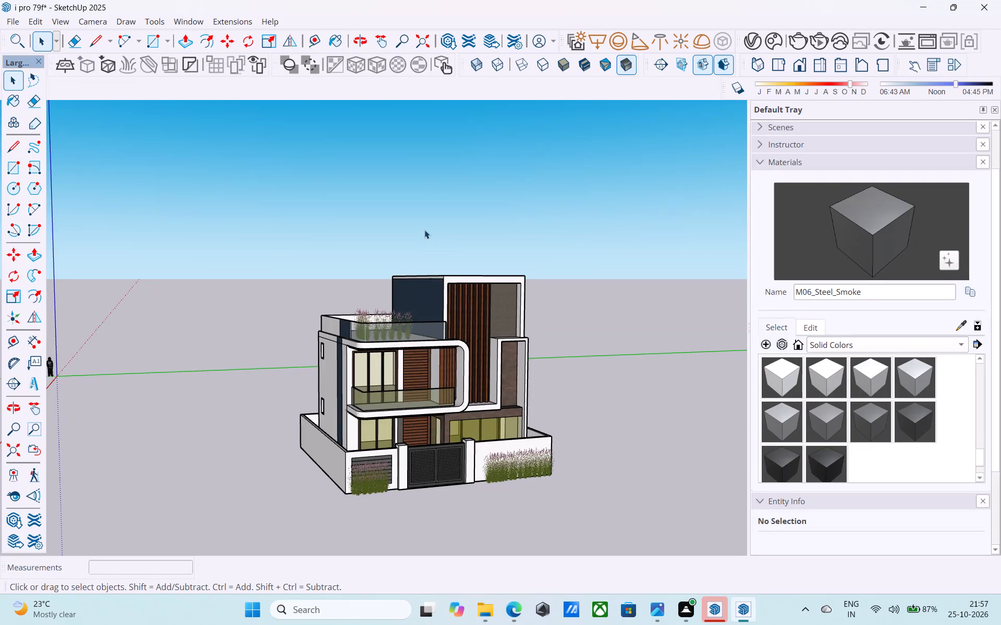
# Inspect the grouped house from the front and the window-side wall for leftover edges and untidy surfaces.
pyautogui.scroll(1, 426, 220)
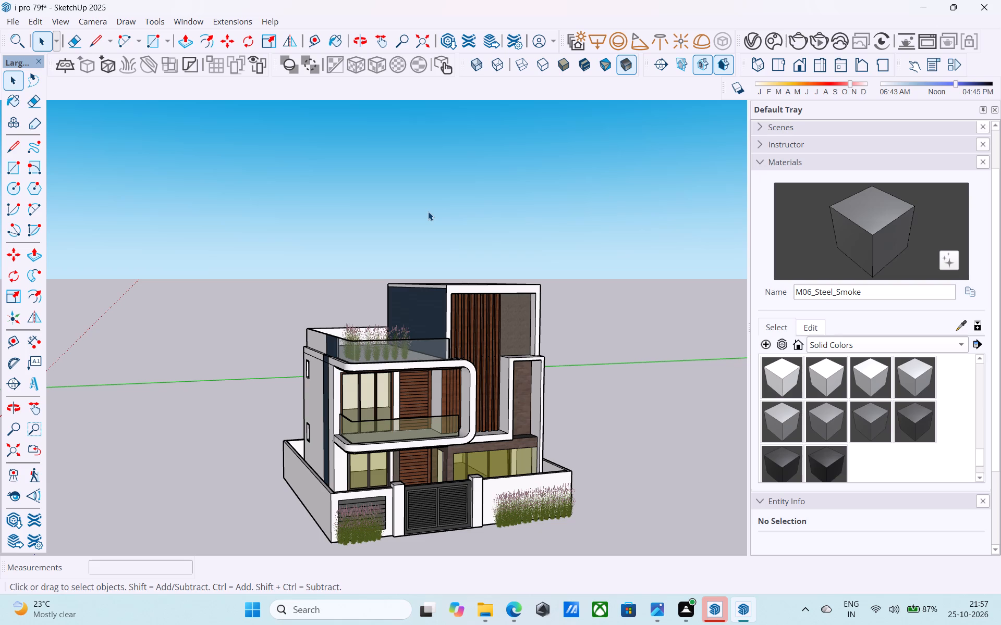
pyautogui.moveTo(427, 212); pyautogui.dragTo(422, 202, button='middle')
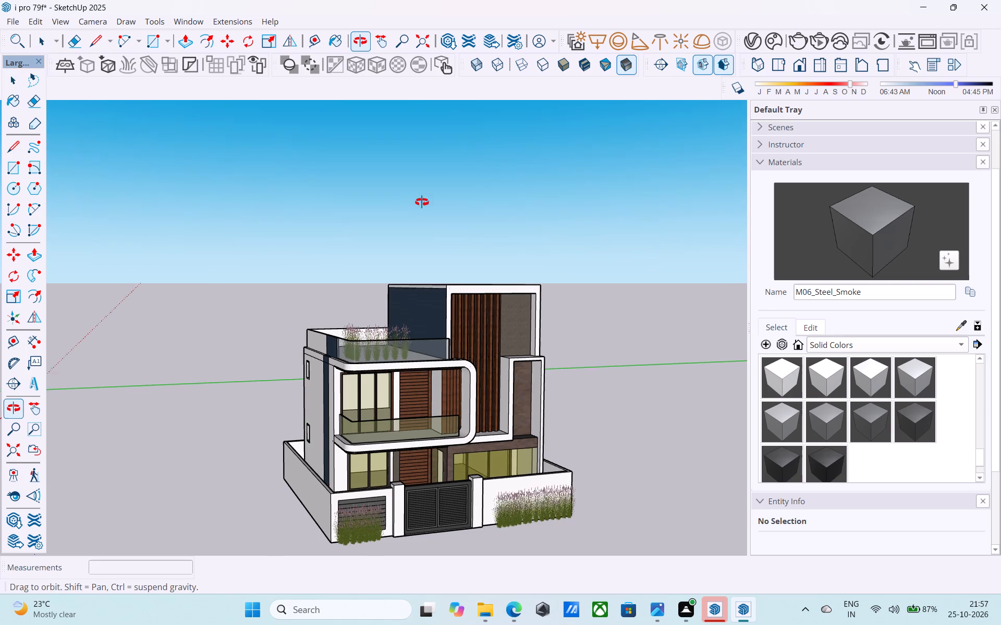
pyautogui.moveTo(422, 202); pyautogui.dragTo(362, 218, button='middle')
pyautogui.click(362, 218)
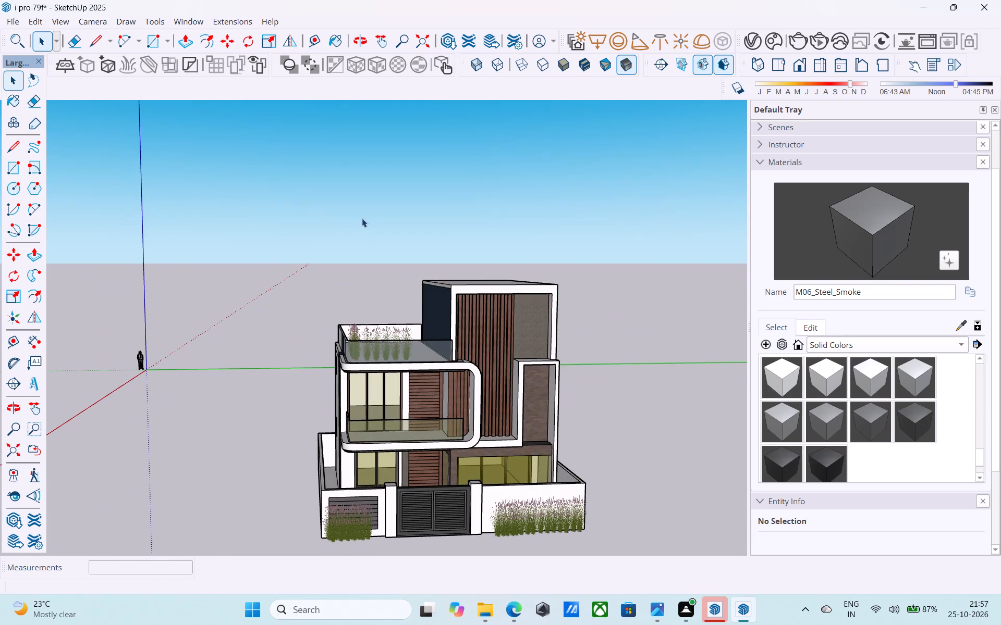
pyautogui.scroll(-4, 362, 218)
pyautogui.moveTo(362, 218); pyautogui.dragTo(503, 299, button='middle')
pyautogui.moveTo(504, 299); pyautogui.dragTo(453, 250, button='middle')
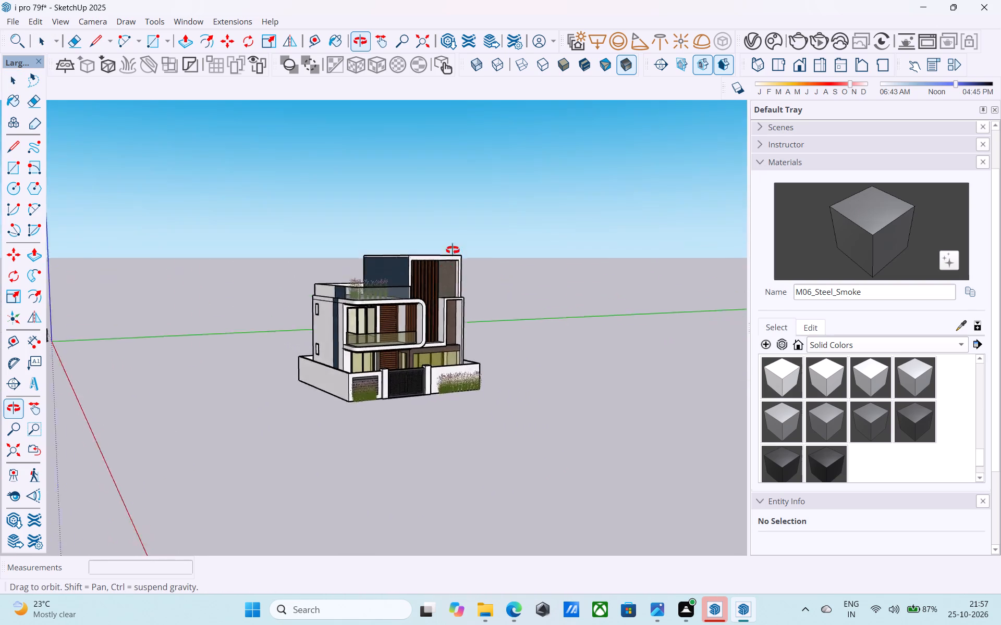
pyautogui.moveTo(453, 250); pyautogui.dragTo(513, 299, button='middle')
pyautogui.scroll(9, 393, 349)
pyautogui.scroll(-5, 361, 302)
pyautogui.moveTo(363, 387); pyautogui.dragTo(367, 322, button='middle')
pyautogui.middleClick(367, 318)
pyautogui.scroll(5, 356, 363)
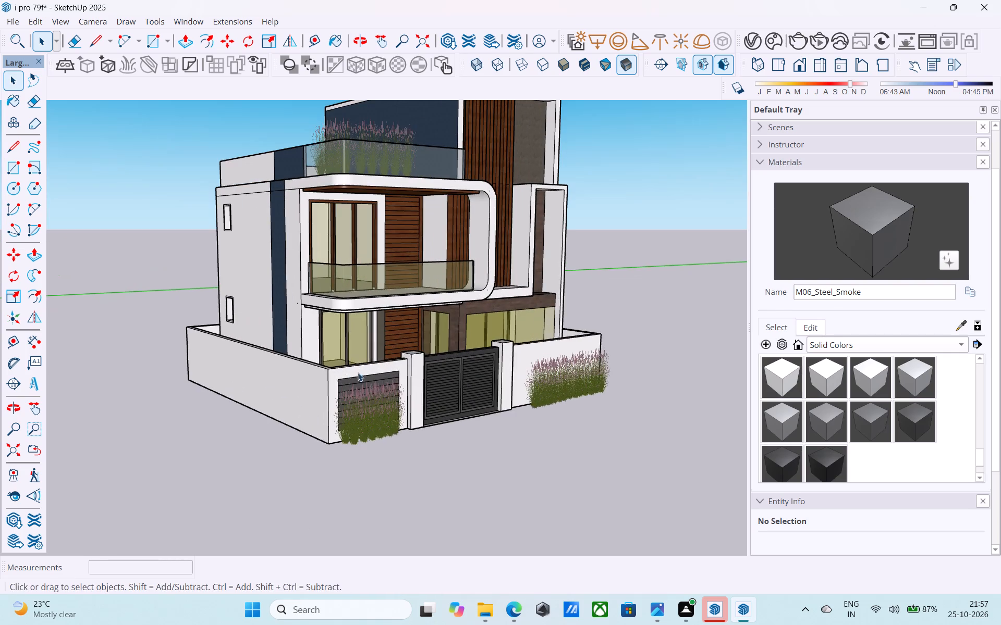
pyautogui.scroll(-6, 336, 292)
pyautogui.moveTo(332, 287); pyautogui.dragTo(314, 290, button='middle')
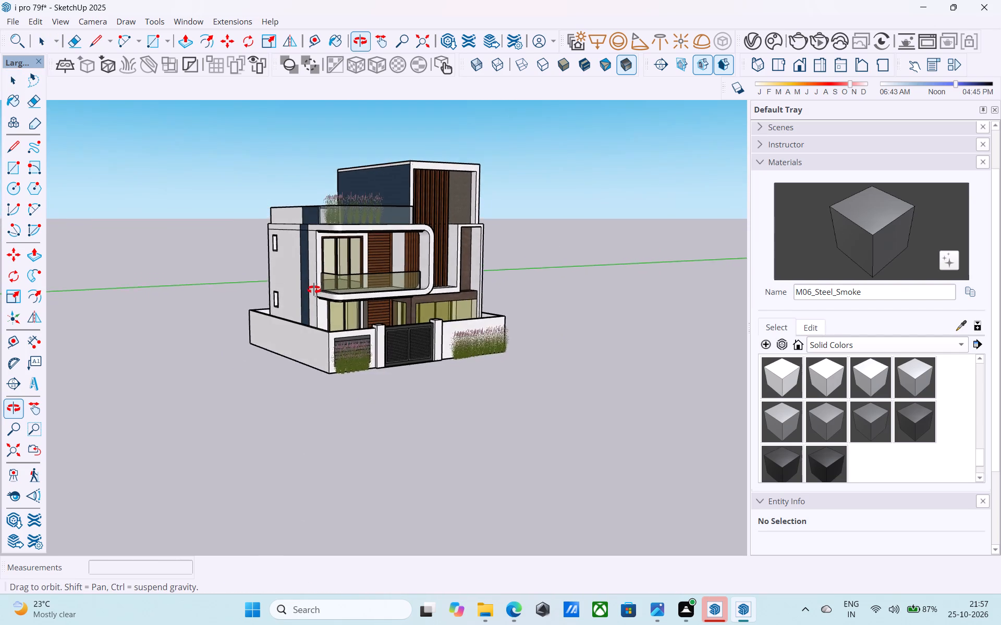
pyautogui.moveTo(314, 290); pyautogui.dragTo(300, 243, button='middle')
# Open the house group and erase the leftover edge segments crossing the side wall and dark vertical band below the terrace.
pyautogui.scroll(7, 292, 240)
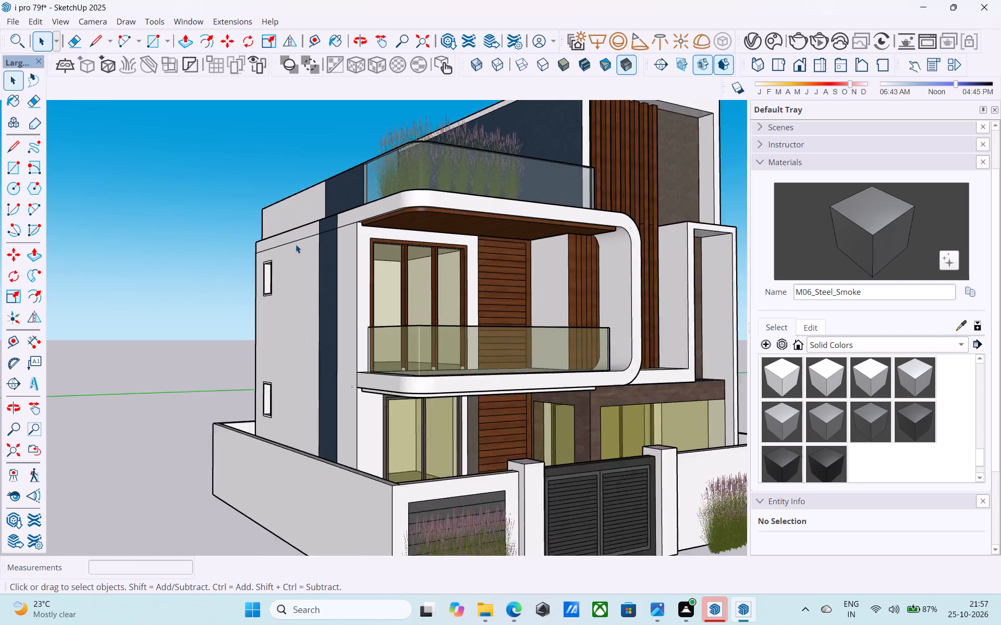
pyautogui.scroll(4, 296, 244)
pyautogui.write('e')
pyautogui.press('space')
pyautogui.doubleClick(294, 236)
pyautogui.scroll(2, 294, 236)
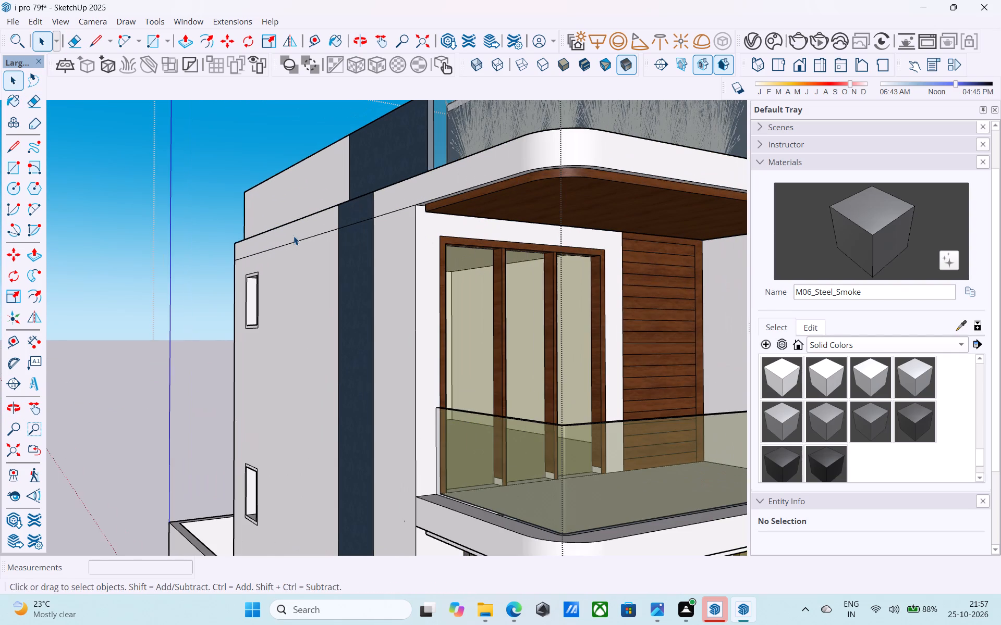
pyautogui.press('e')
pyautogui.moveTo(294, 236); pyautogui.dragTo(296, 243)
pyautogui.click(394, 215)
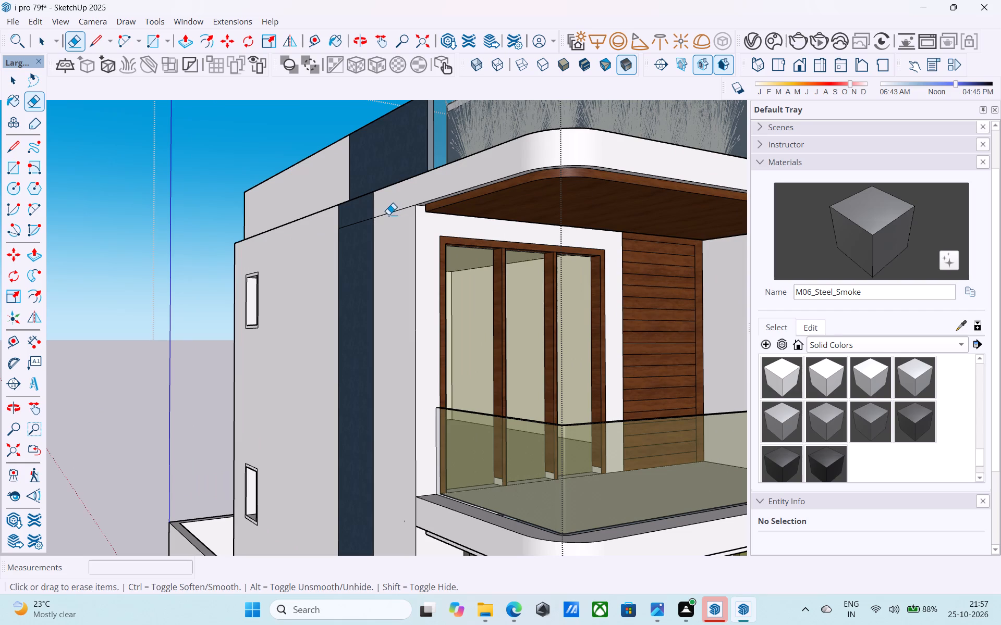
pyautogui.click(388, 215)
pyautogui.click(370, 218)
pyautogui.click(410, 206)
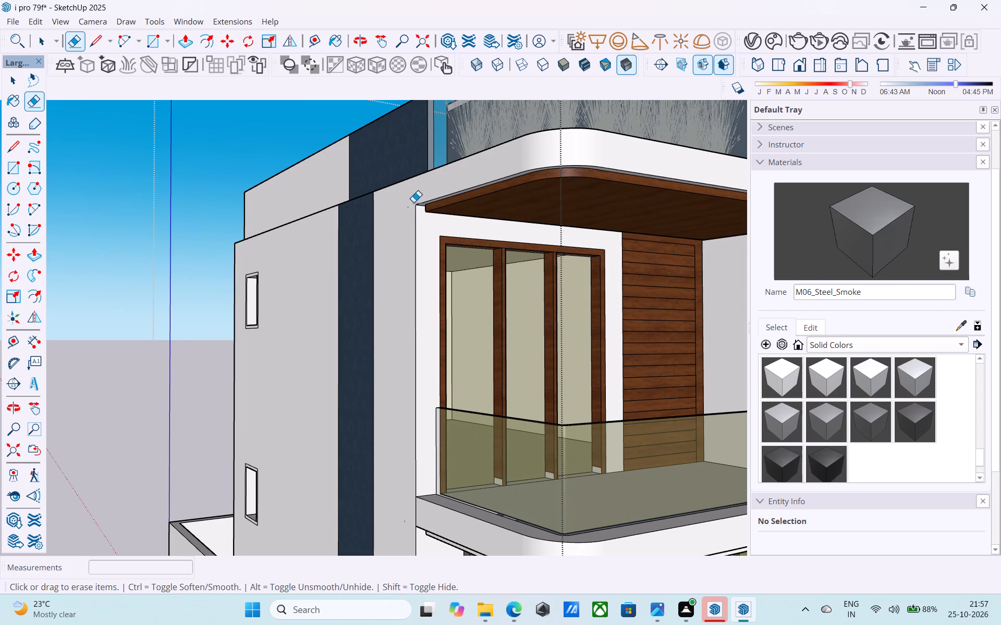
pyautogui.press('space')
# Close the house group and save the model.
pyautogui.hotkey('ctrl', 's')
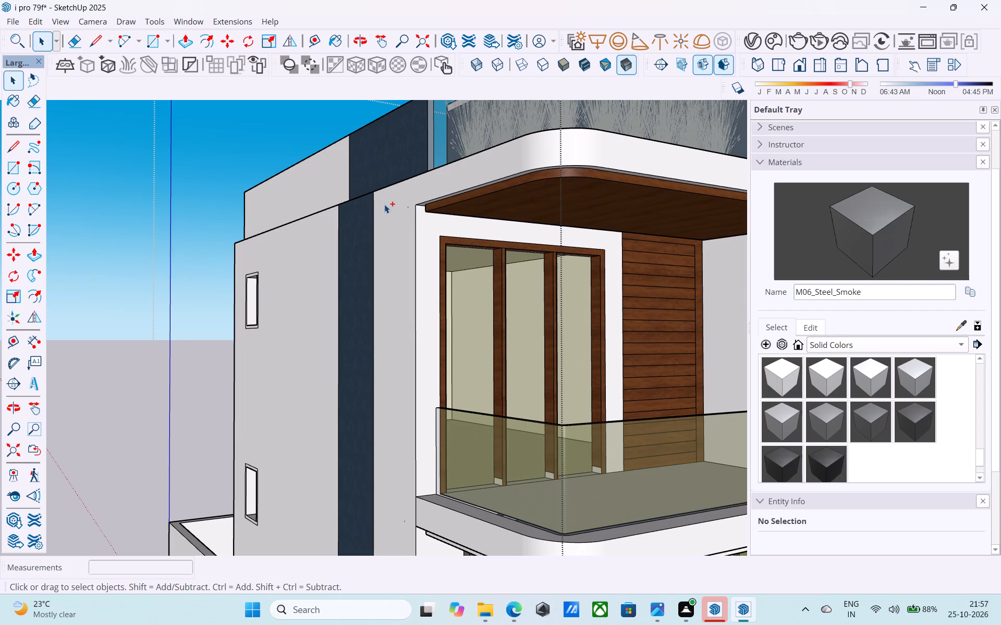
pyautogui.scroll(-5, 384, 204)
pyautogui.moveTo(384, 206); pyautogui.dragTo(362, 335, button='middle')
pyautogui.middleClick(362, 335)
pyautogui.scroll(-10, 344, 339)
pyautogui.middleClick(382, 295)
pyautogui.keyDown('shift'); pyautogui.moveTo(382, 295); pyautogui.dragTo(376, 335, button='middle'); pyautogui.keyUp('shift')
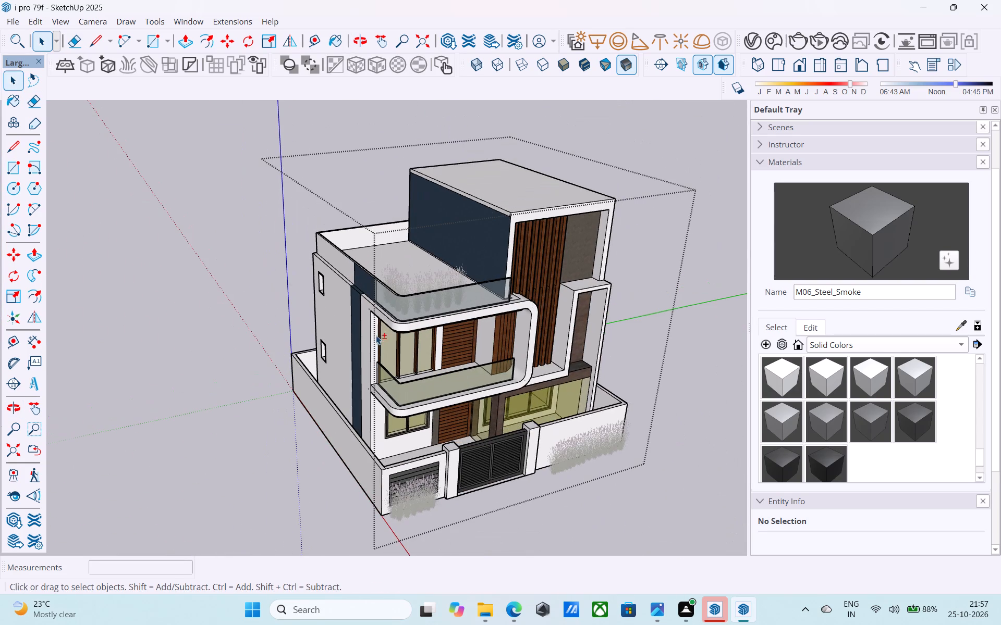
pyautogui.keyDown('shift'); pyautogui.moveTo(376, 335); pyautogui.dragTo(416, 277, button='middle'); pyautogui.keyUp('shift')
pyautogui.click(287, 277)
pyautogui.click(246, 269)
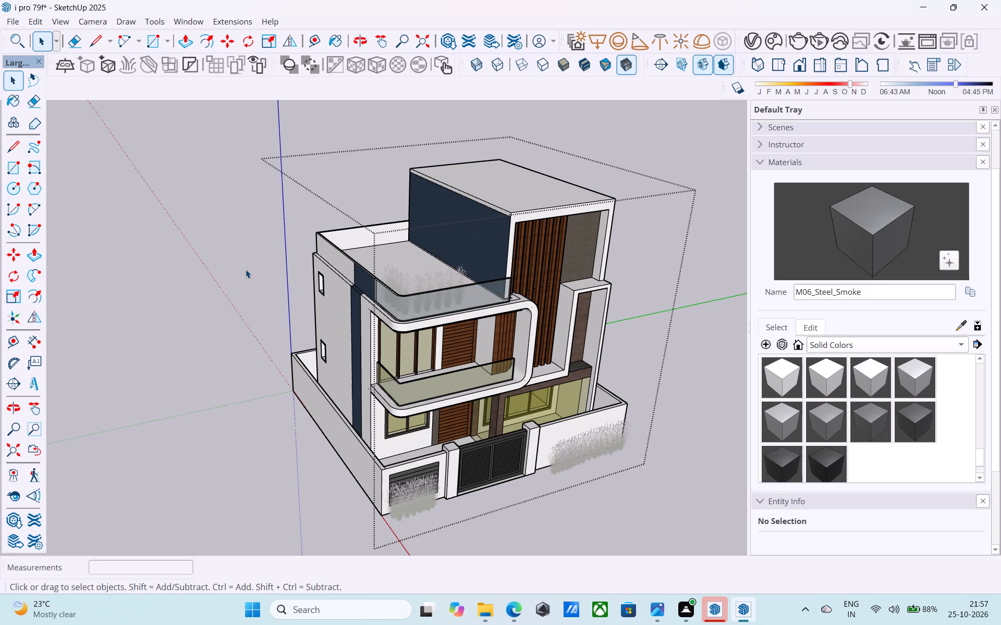
pyautogui.hotkey('ctrl', 's')
pyautogui.press('space')
# Examine the front facade and the vertical wood slats from both sides for unpainted surfaces.
pyautogui.moveTo(264, 299); pyautogui.dragTo(152, 203, button='middle')
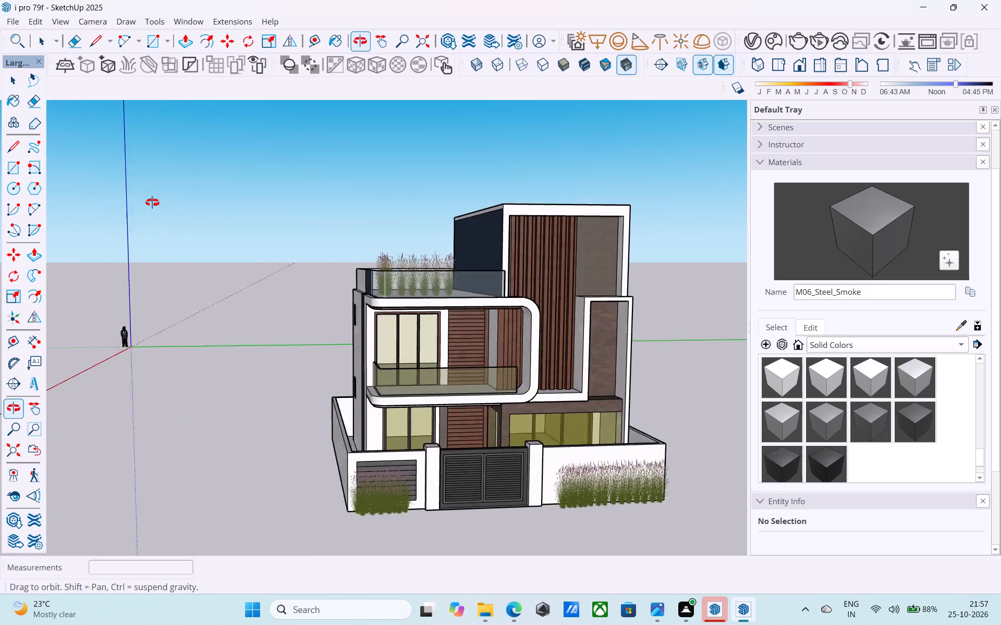
pyautogui.moveTo(152, 203); pyautogui.dragTo(150, 203, button='middle')
pyautogui.moveTo(416, 307); pyautogui.dragTo(258, 307, button='middle')
pyautogui.keyDown('shift'); pyautogui.moveTo(353, 320); pyautogui.dragTo(508, 322, button='middle'); pyautogui.keyUp('shift')
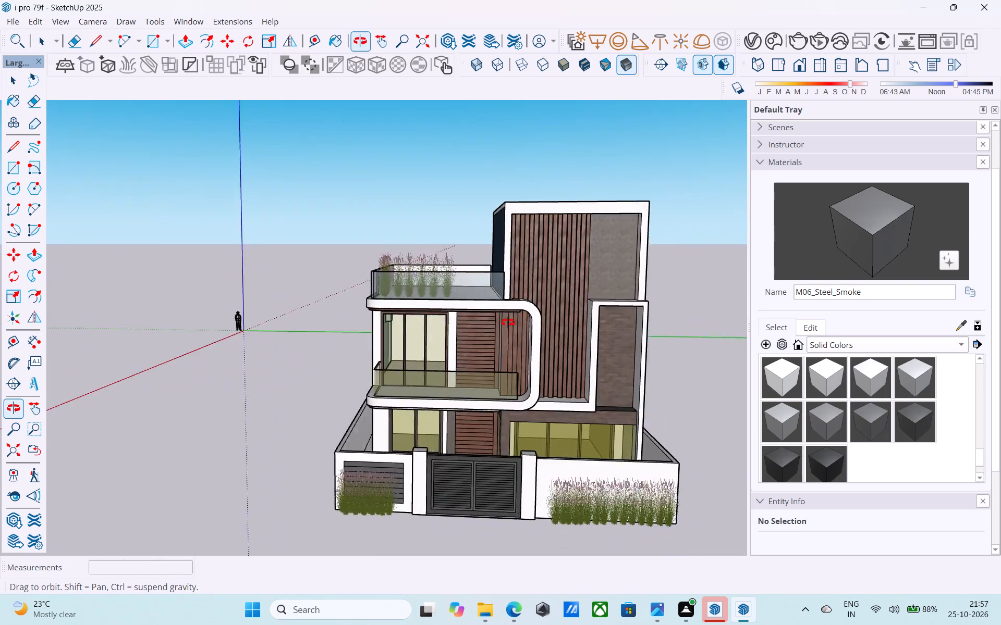
pyautogui.keyDown('shift'); pyautogui.moveTo(508, 322); pyautogui.dragTo(236, 335, button='middle'); pyautogui.keyUp('shift')
pyautogui.middleClick(457, 365)
pyautogui.keyDown('shift'); pyautogui.moveTo(445, 365); pyautogui.dragTo(380, 362, button='middle'); pyautogui.keyUp('shift')
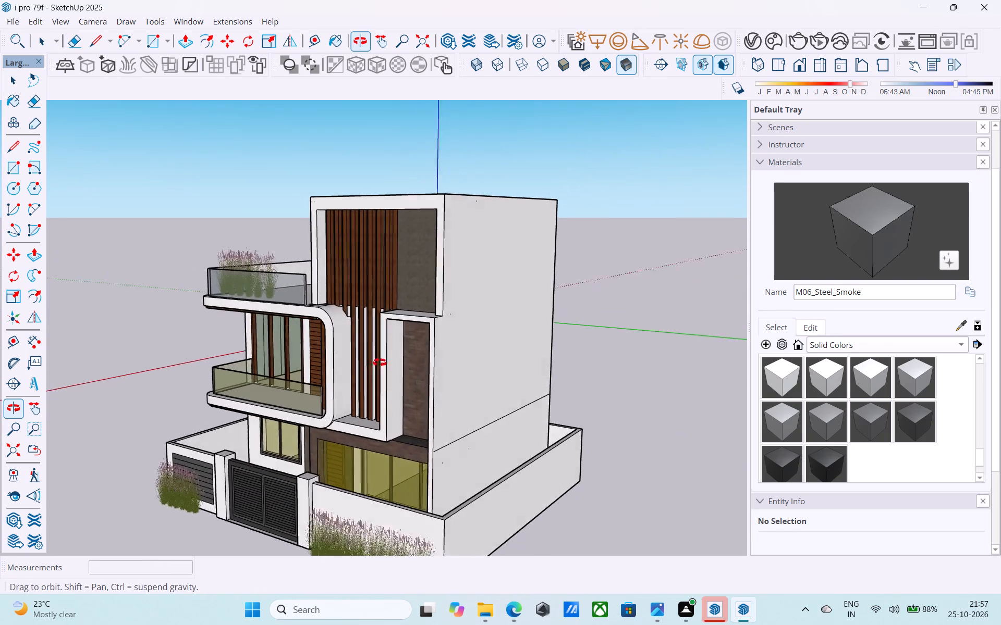
pyautogui.keyDown('shift'); pyautogui.moveTo(380, 362); pyautogui.dragTo(412, 362, button='middle'); pyautogui.keyUp('shift')
# Inside the house group, paint the pale strips between the vertical slats beside the curved balcony frame with Wood_Veneer_15_1K.
pyautogui.doubleClick(343, 337)
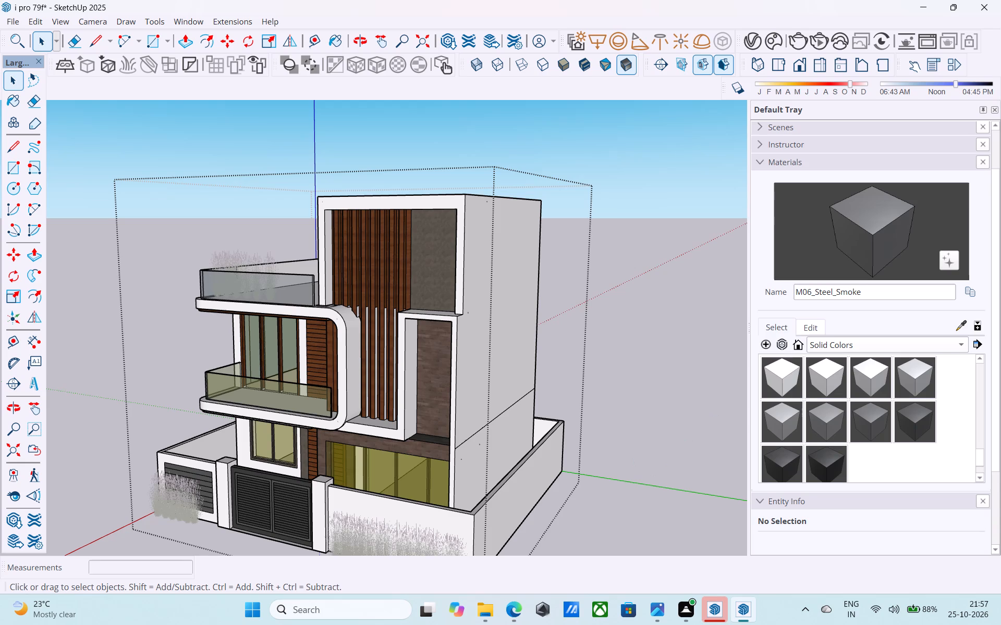
pyautogui.click(858, 342)
pyautogui.click(854, 375)
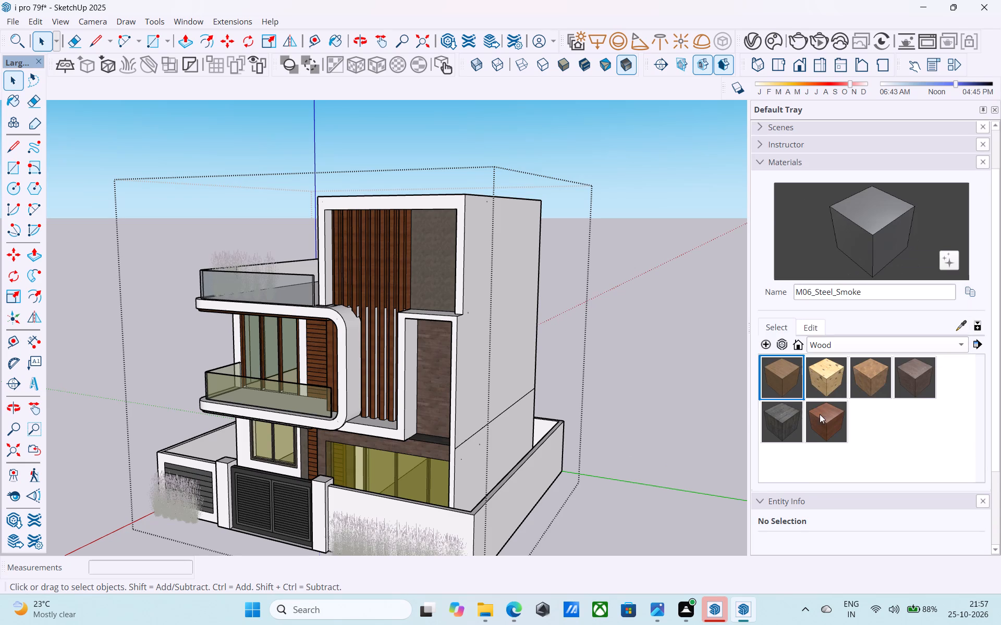
pyautogui.click(831, 426)
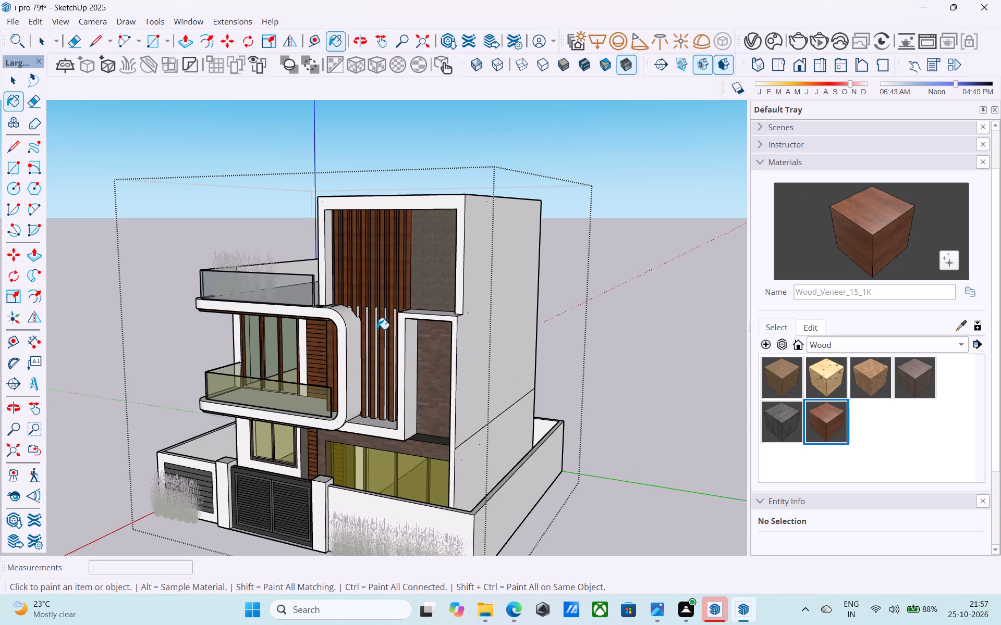
pyautogui.scroll(9, 375, 330)
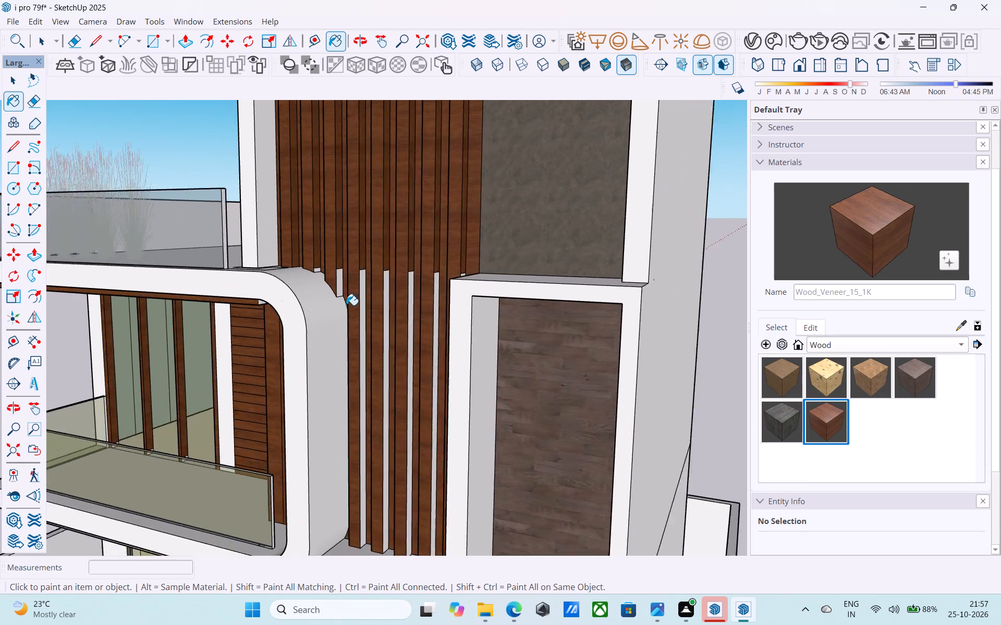
pyautogui.scroll(5, 346, 305)
pyautogui.click(334, 276)
pyautogui.click(304, 252)
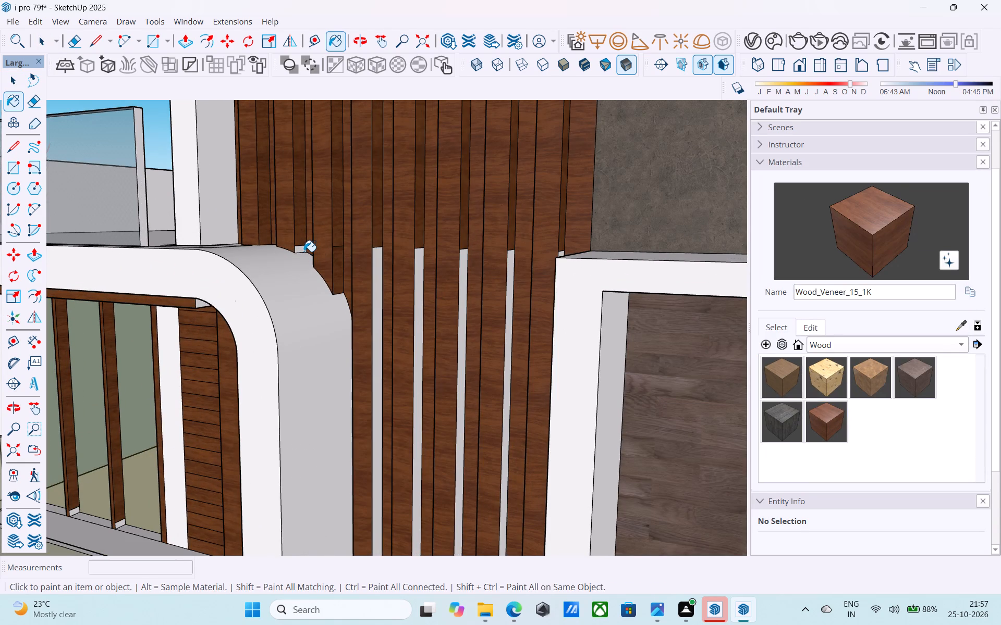
pyautogui.click(302, 249)
pyautogui.click(376, 270)
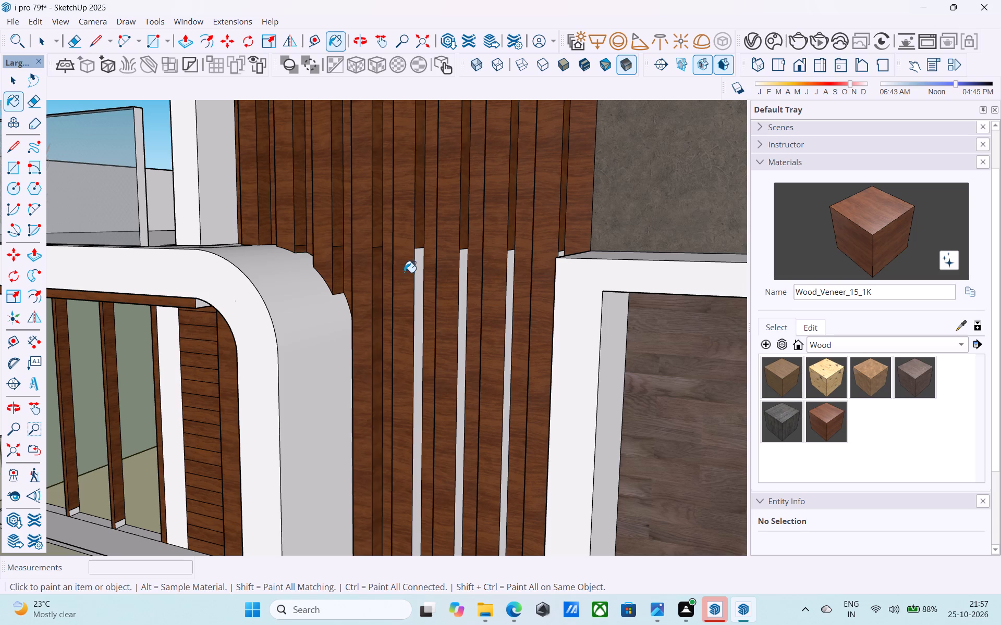
pyautogui.click(419, 272)
pyautogui.click(463, 274)
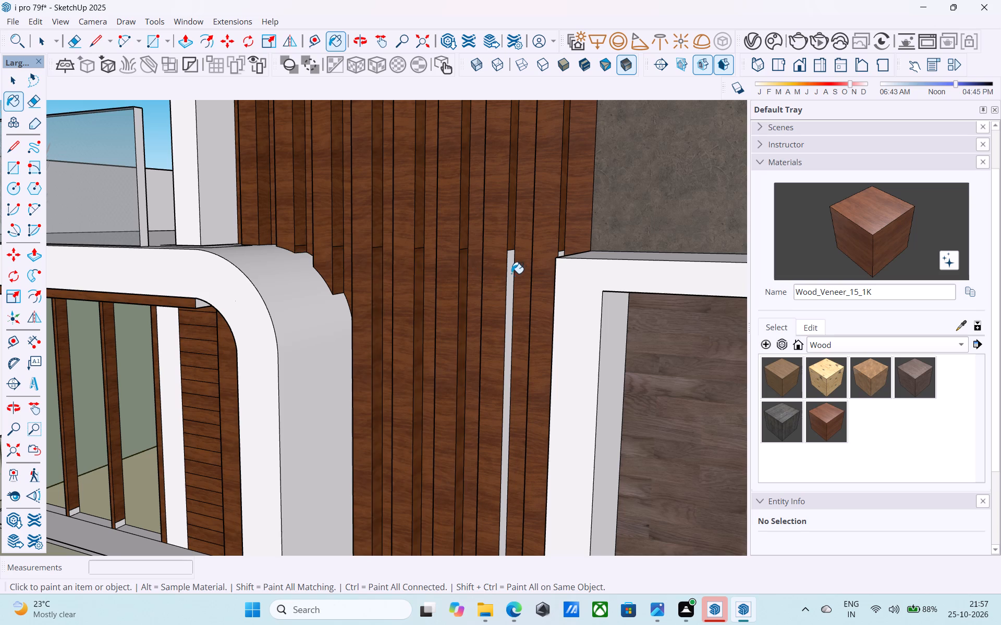
pyautogui.click(510, 272)
# Paint the remaining white patch at the foot of the slats, above the framed ledge, with Wood_Veneer_15_1K.
pyautogui.scroll(-5, 511, 271)
pyautogui.moveTo(511, 271); pyautogui.dragTo(367, 314, button='middle')
pyautogui.middleClick(367, 314)
pyautogui.scroll(4, 383, 323)
pyautogui.click(409, 316)
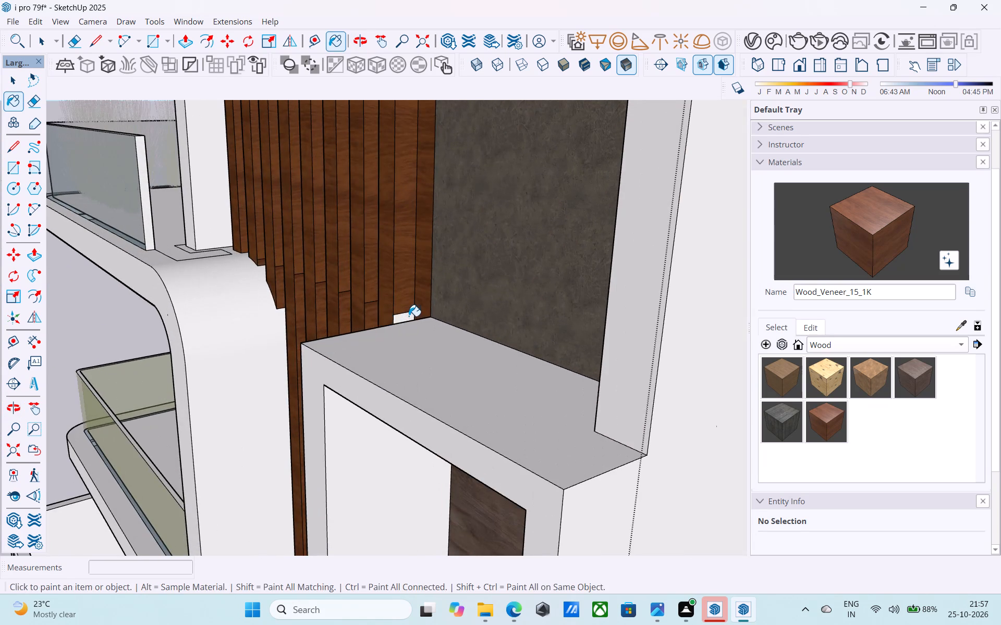
# Check the painted slats, balconies and side wall from several angles for missed faces.
pyautogui.scroll(-2, 319, 320)
pyautogui.moveTo(300, 324); pyautogui.dragTo(453, 275, button='middle')
pyautogui.middleClick(456, 274)
pyautogui.scroll(-5, 456, 273)
pyautogui.moveTo(436, 283); pyautogui.dragTo(537, 299, button='middle')
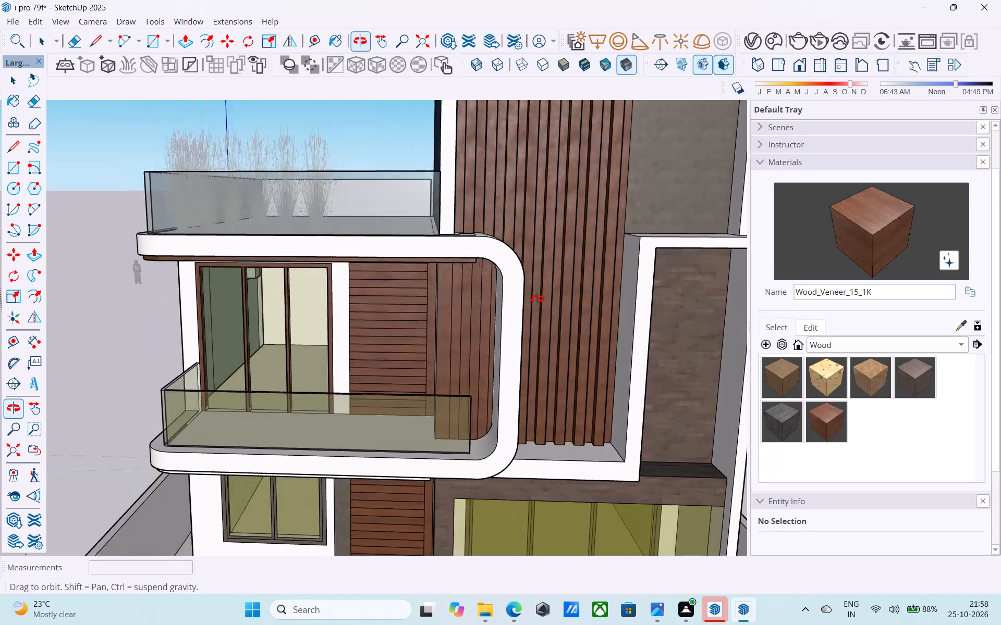
pyautogui.moveTo(537, 299); pyautogui.dragTo(535, 264, button='middle')
pyautogui.middleClick(535, 262)
pyautogui.scroll(-8, 529, 262)
pyautogui.moveTo(491, 303); pyautogui.dragTo(863, 350, button='middle')
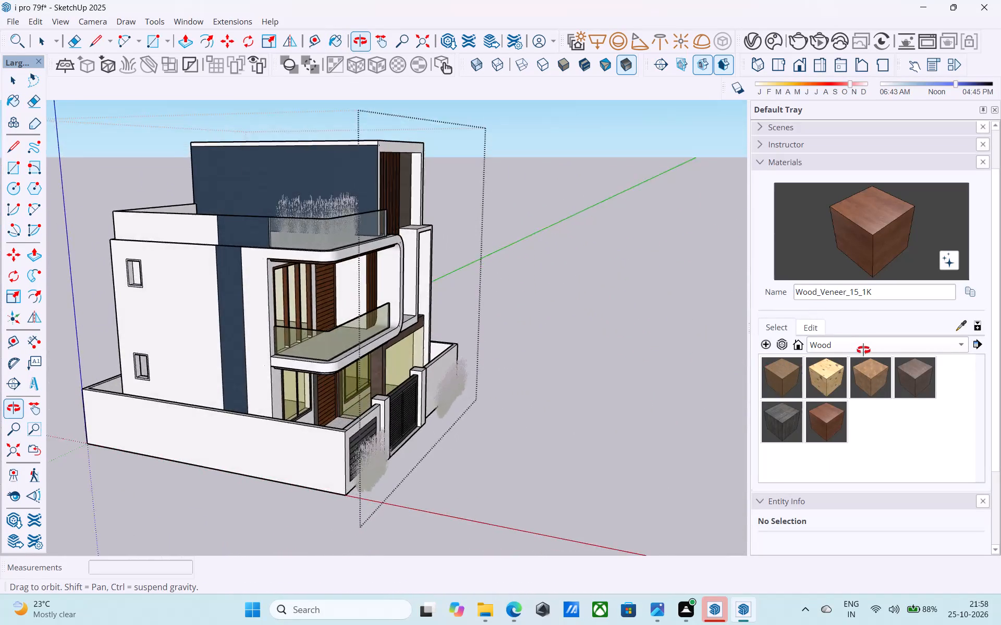
pyautogui.moveTo(863, 350); pyautogui.dragTo(649, 258, button='middle')
pyautogui.scroll(3, 641, 261)
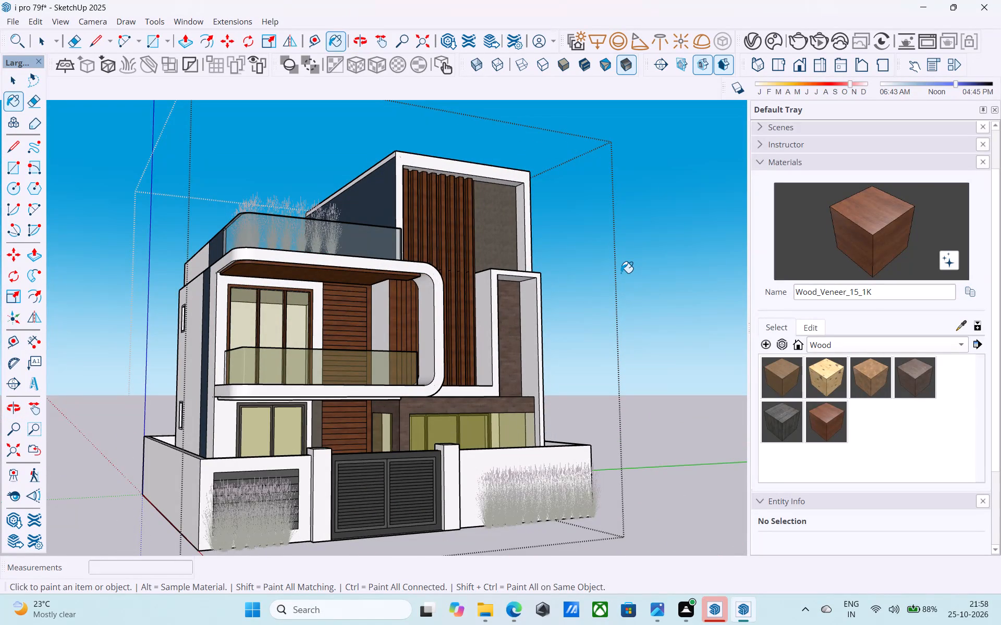
# Close the house group and save the model with the slat painting.
pyautogui.hotkey('ctrl', 's')
pyautogui.press('space')
pyautogui.scroll(-5, 608, 269)
pyautogui.middleClick(566, 291)
pyautogui.moveTo(566, 291); pyautogui.dragTo(538, 359, button='middle')
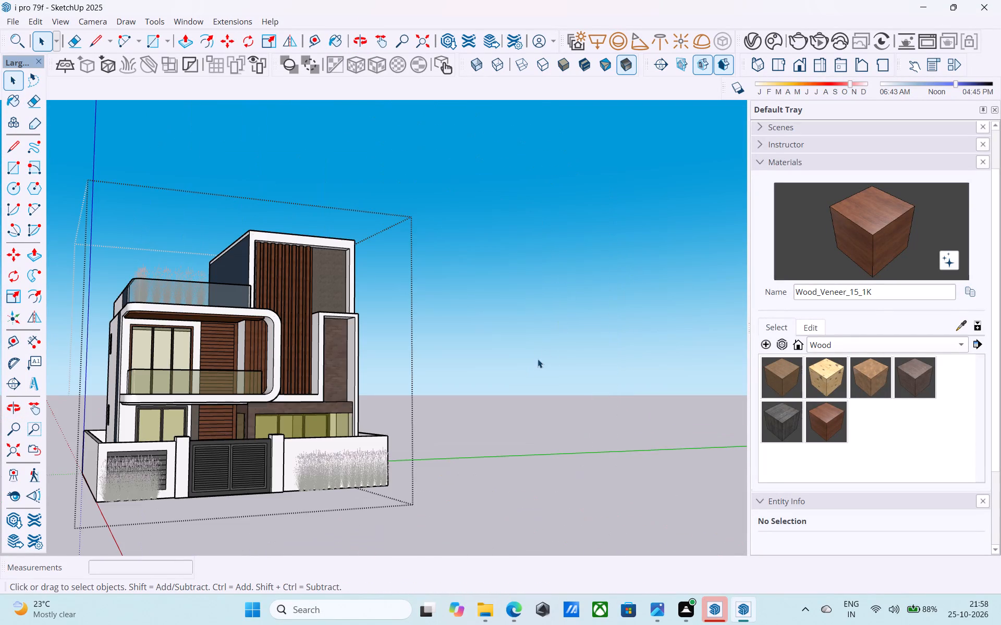
pyautogui.moveTo(538, 359); pyautogui.dragTo(536, 361, button='middle')
pyautogui.scroll(-5, 557, 340)
pyautogui.moveTo(572, 330); pyautogui.dragTo(546, 394, button='middle')
pyautogui.click(547, 384)
pyautogui.scroll(4, 218, 291)
pyautogui.moveTo(316, 268); pyautogui.dragTo(310, 289, button='middle')
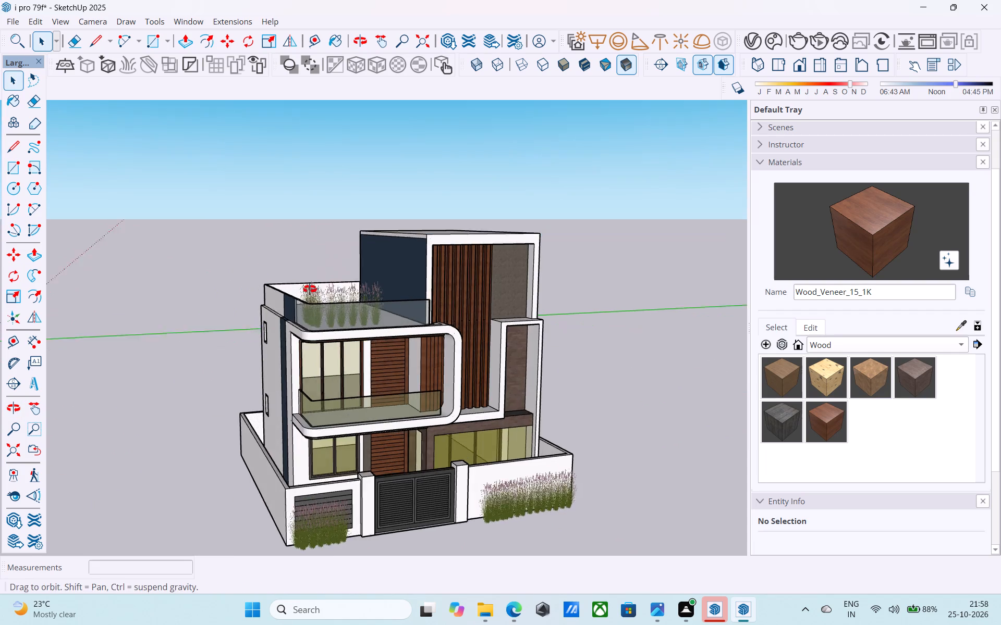
pyautogui.moveTo(310, 289); pyautogui.dragTo(385, 307, button='middle')
pyautogui.hotkey('ctrl', 's')
# Review the finished house exterior from raised and low front-corner views.
pyautogui.scroll(-3, 377, 294)
pyautogui.keyDown('shift'); pyautogui.moveTo(373, 302); pyautogui.dragTo(468, 257, button='middle'); pyautogui.keyUp('shift')
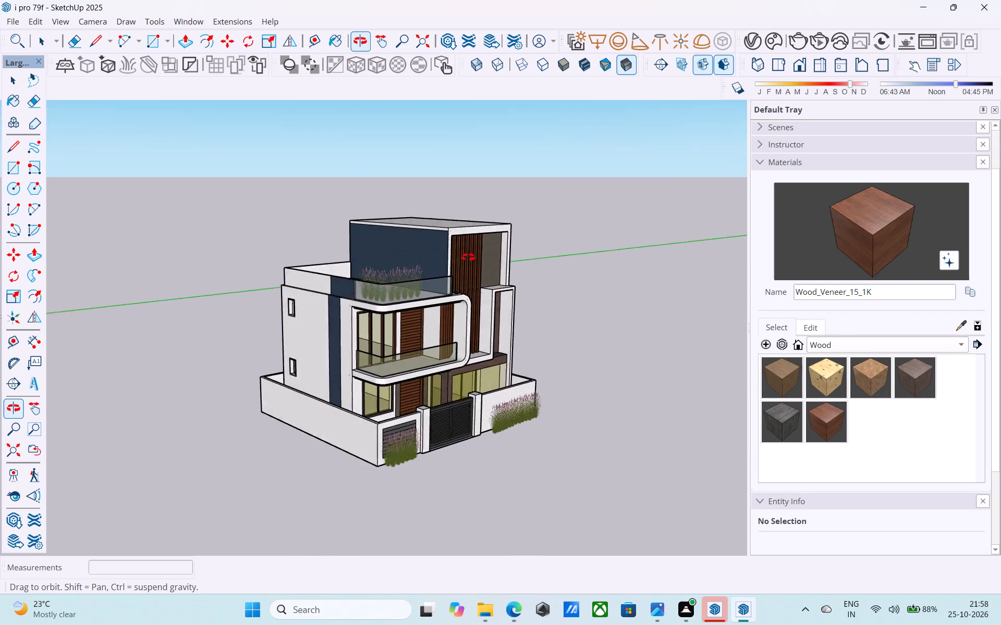
pyautogui.keyDown('shift'); pyautogui.moveTo(468, 257); pyautogui.dragTo(379, 278, button='middle'); pyautogui.keyUp('shift')
pyautogui.keyDown('shift'); pyautogui.moveTo(442, 320); pyautogui.dragTo(452, 258, button='middle'); pyautogui.keyUp('shift')
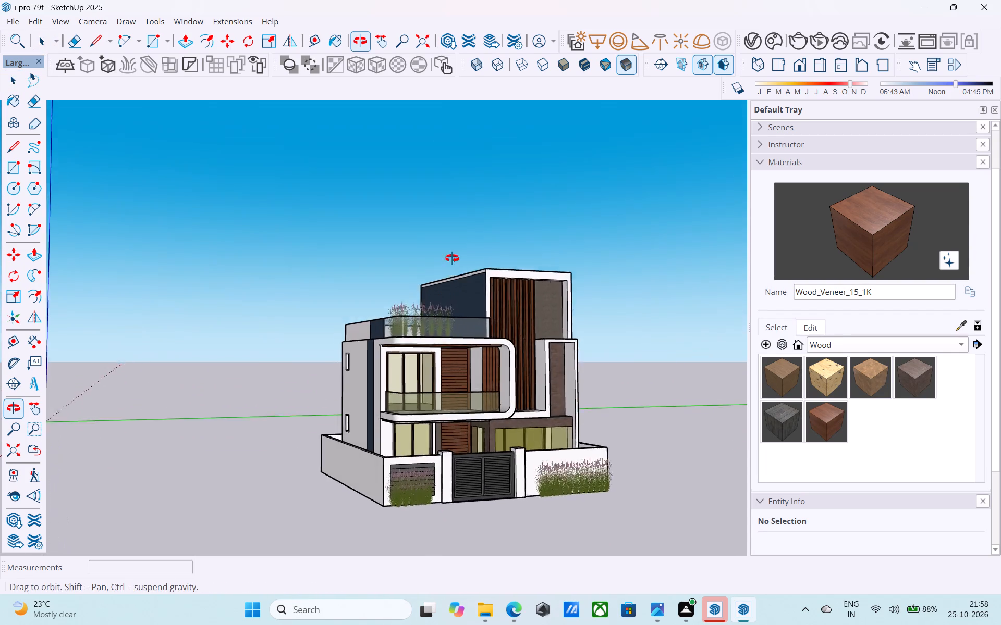
pyautogui.keyDown('shift'); pyautogui.moveTo(452, 258); pyautogui.dragTo(480, 206, button='middle'); pyautogui.keyUp('shift')
pyautogui.keyDown('shift'); pyautogui.moveTo(474, 305); pyautogui.dragTo(502, 284, button='middle'); pyautogui.keyUp('shift')
pyautogui.scroll(1, 502, 284)
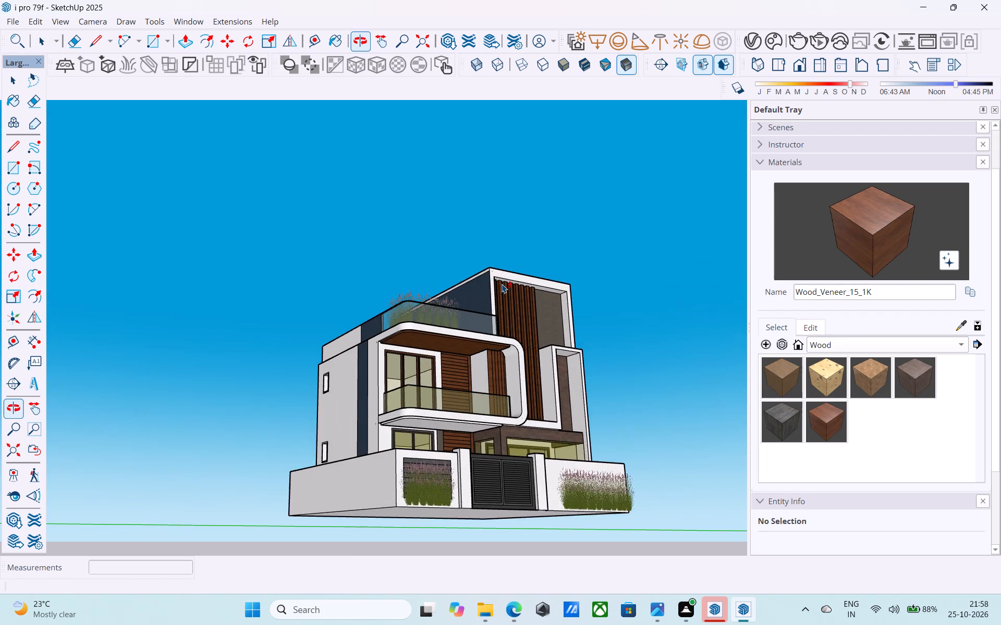
pyautogui.scroll(1, 502, 284)
pyautogui.keyDown('shift'); pyautogui.moveTo(502, 284); pyautogui.dragTo(495, 272, button='middle'); pyautogui.keyUp('shift')
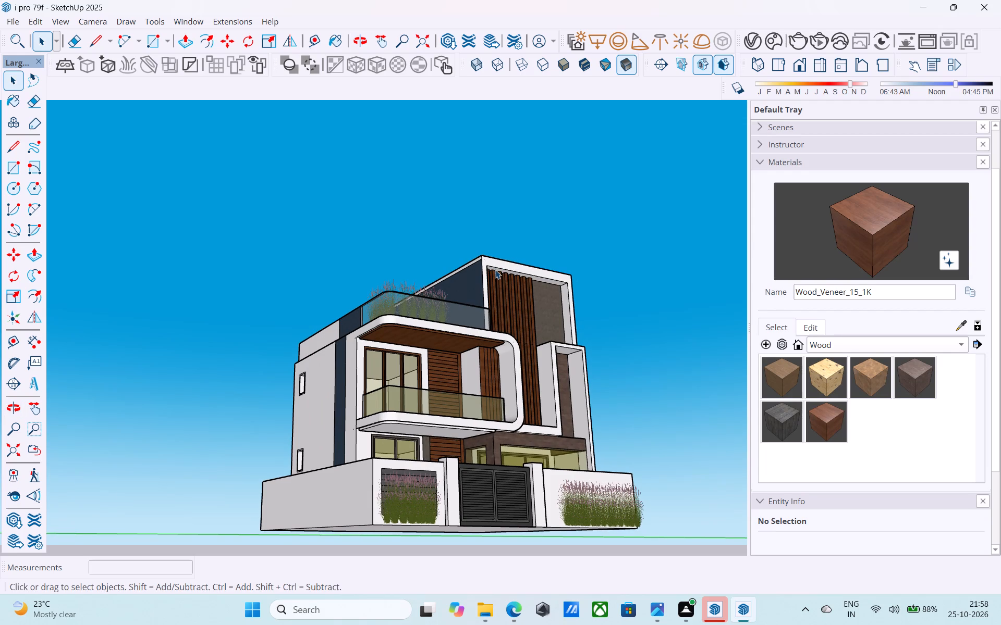
pyautogui.moveTo(495, 270); pyautogui.dragTo(506, 309, button='middle')
pyautogui.scroll(1, 506, 308)
pyautogui.keyDown('shift'); pyautogui.moveTo(524, 304); pyautogui.dragTo(525, 304, button='middle'); pyautogui.keyUp('shift')
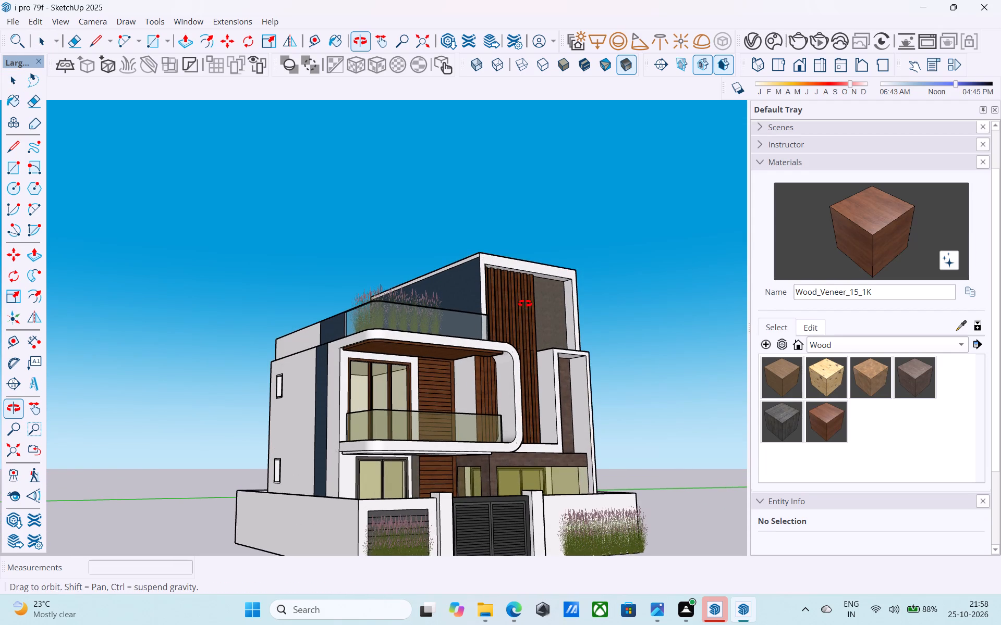
pyautogui.keyDown('shift'); pyautogui.moveTo(525, 304); pyautogui.dragTo(522, 309, button='middle'); pyautogui.keyUp('shift')
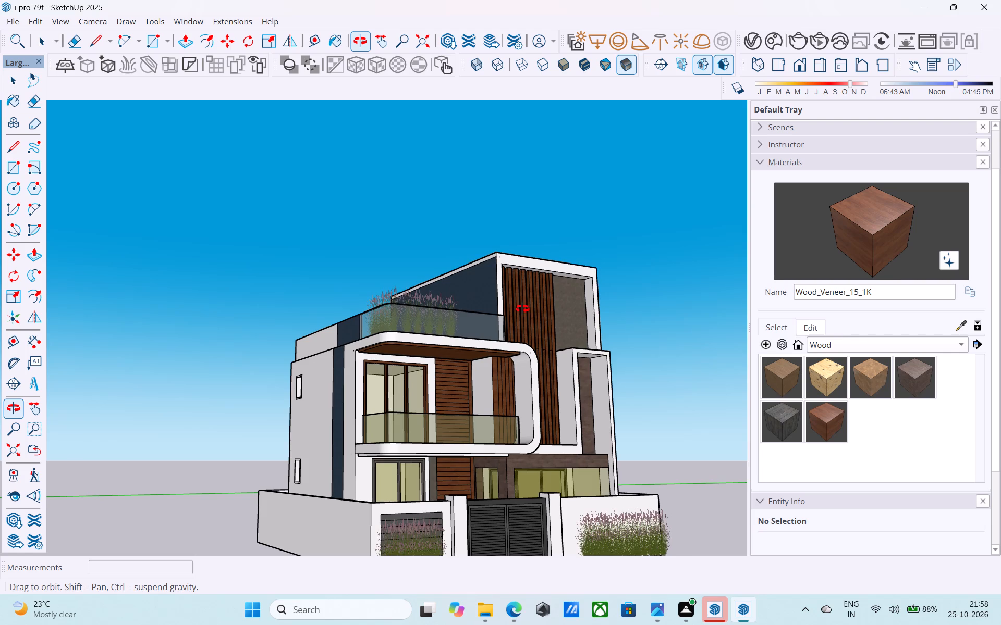
# Render the house with V-Ray from a low front-corner view to check its lighting, and close the render.
pyautogui.keyDown('shift'); pyautogui.moveTo(522, 309); pyautogui.dragTo(510, 290, button='middle'); pyautogui.keyUp('shift')
pyautogui.scroll(1, 509, 290)
pyautogui.moveTo(492, 296); pyautogui.dragTo(497, 301, button='middle')
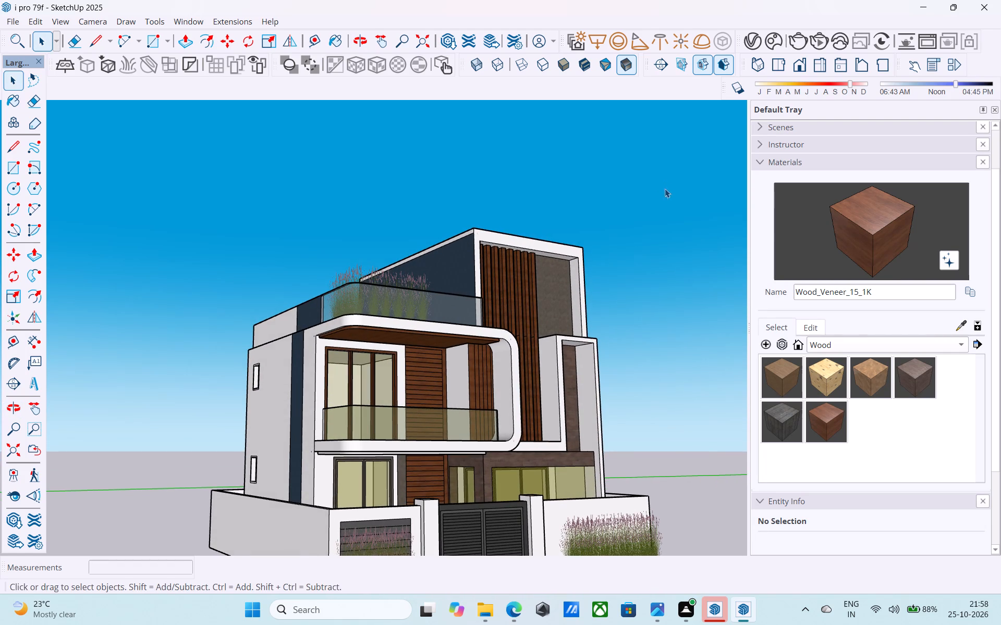
pyautogui.moveTo(601, 246); pyautogui.dragTo(609, 229, button='middle')
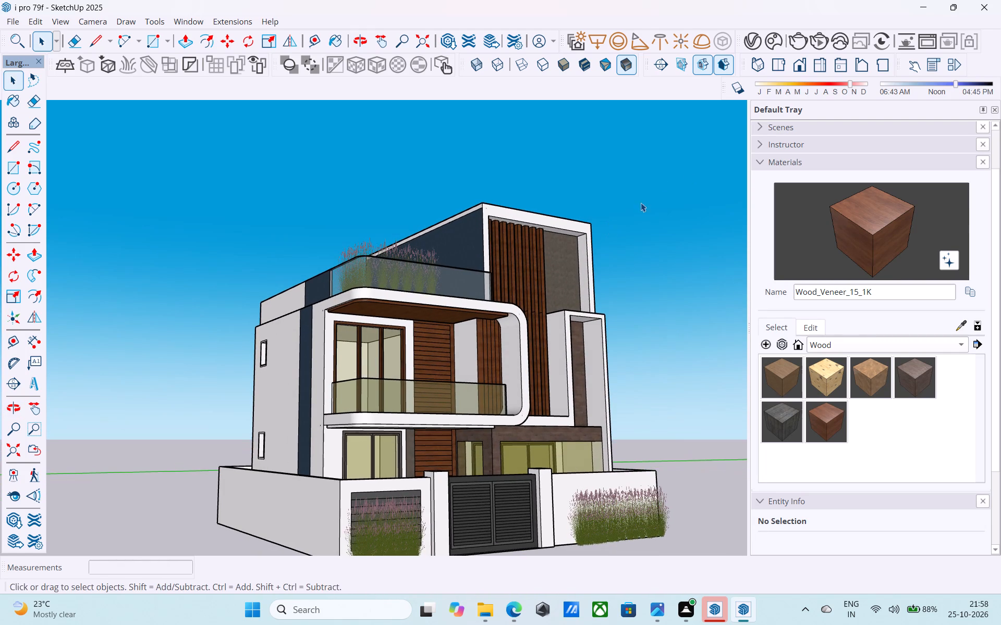
pyautogui.click(801, 39)
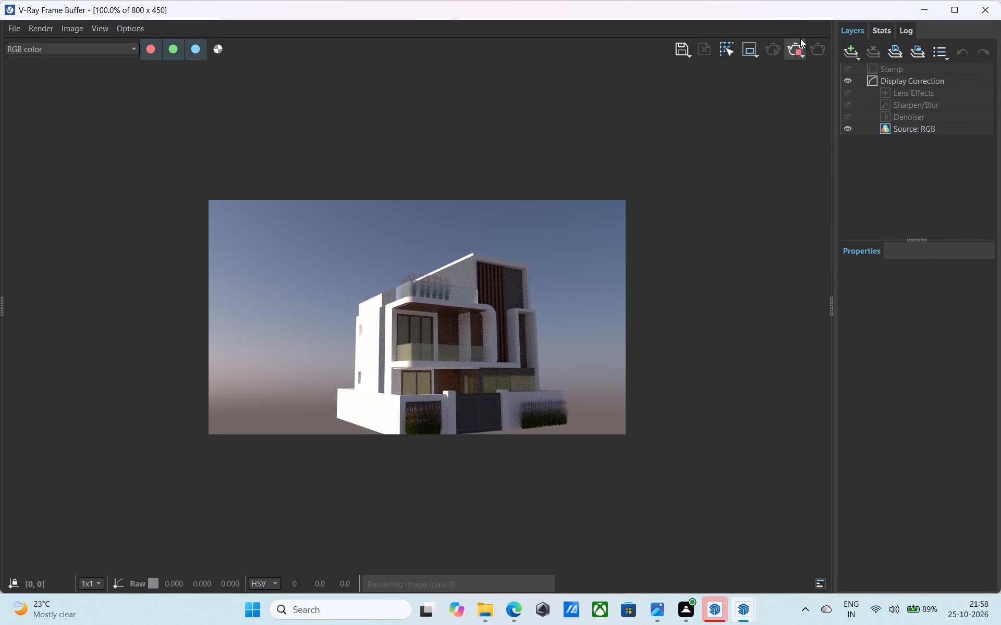
pyautogui.click(983, 6)
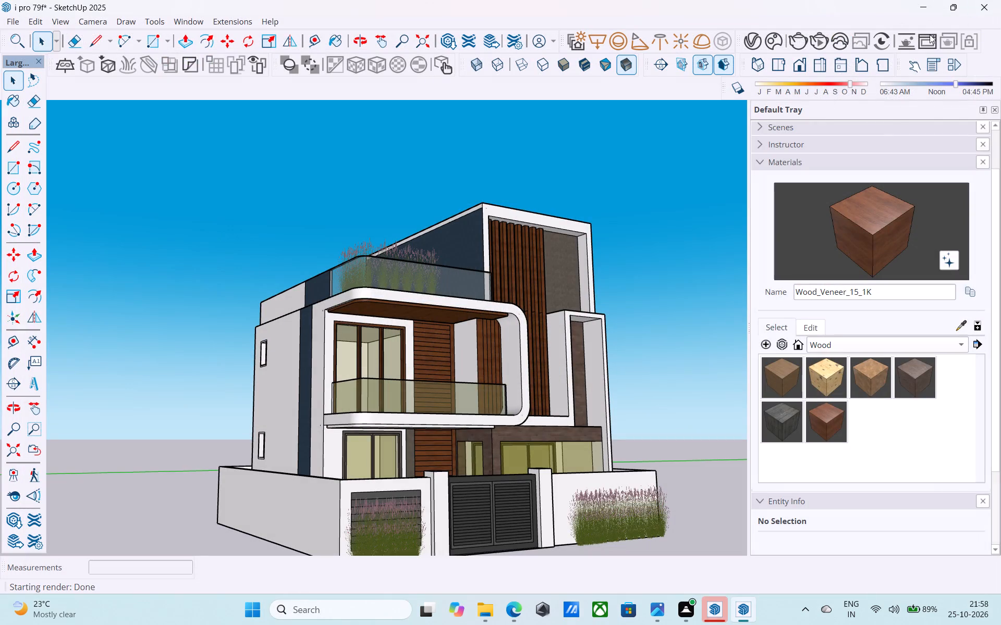
# Move the sun's time of day to mid-morning and its date to about mid-June.
pyautogui.click(919, 82)
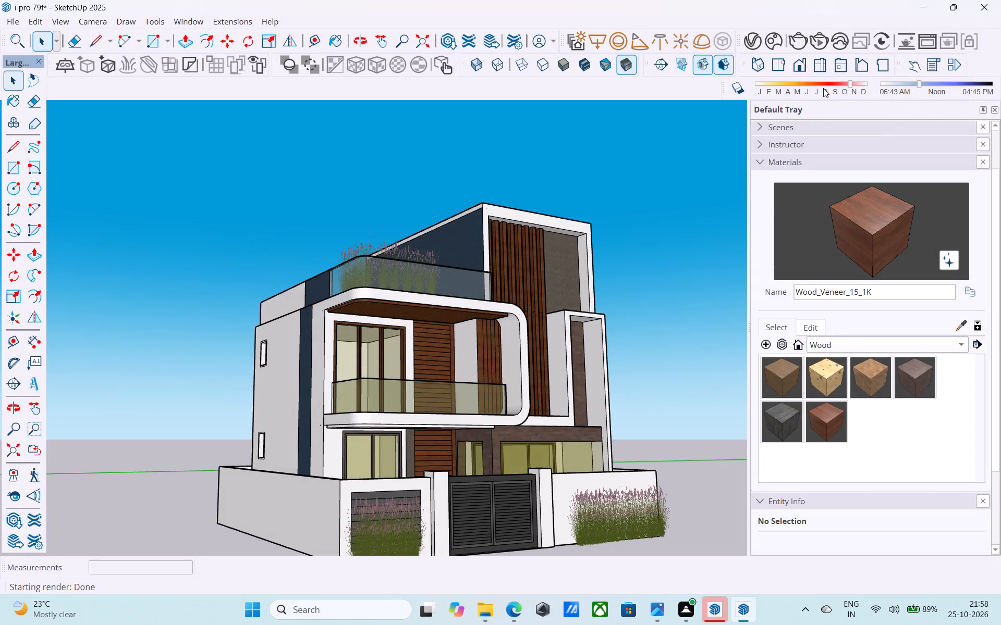
pyautogui.click(823, 84)
pyautogui.click(815, 83)
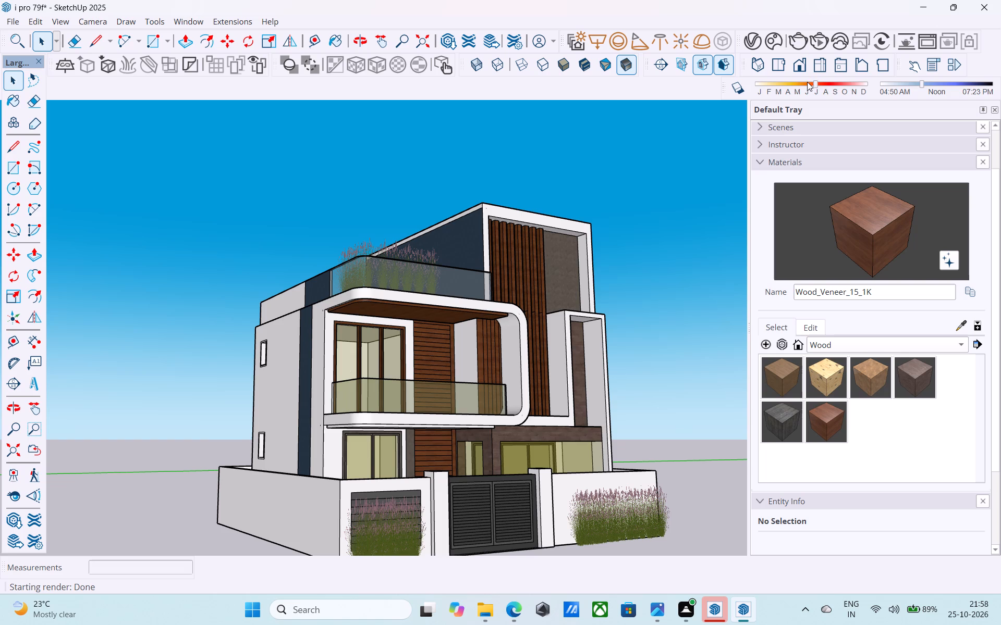
pyautogui.click(806, 83)
# Render the house again under the new sun setting and examine the balconies, slats and facade up close.
pyautogui.click(799, 33)
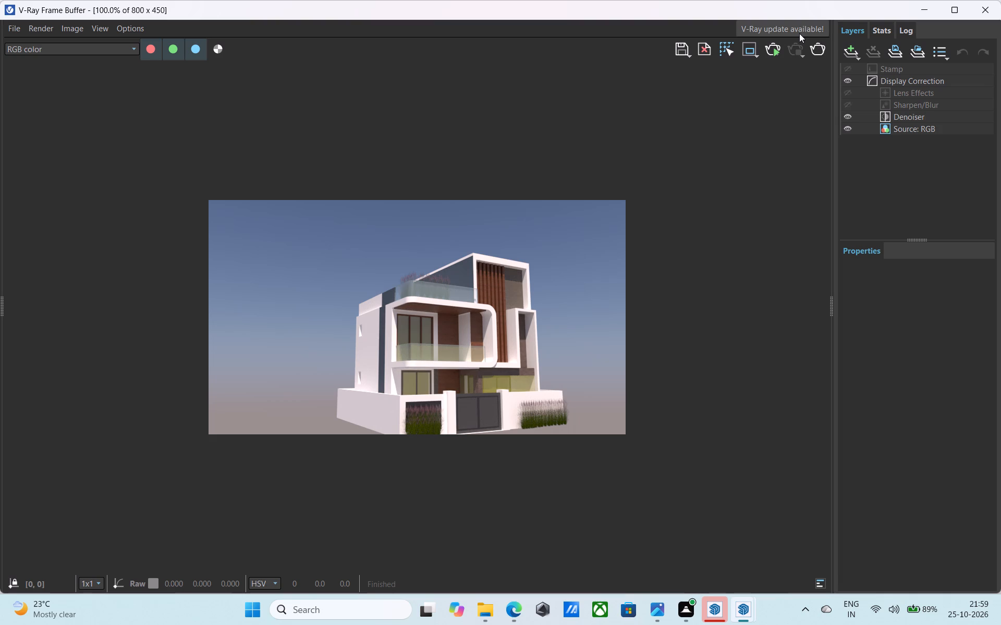
pyautogui.scroll(4, 438, 393)
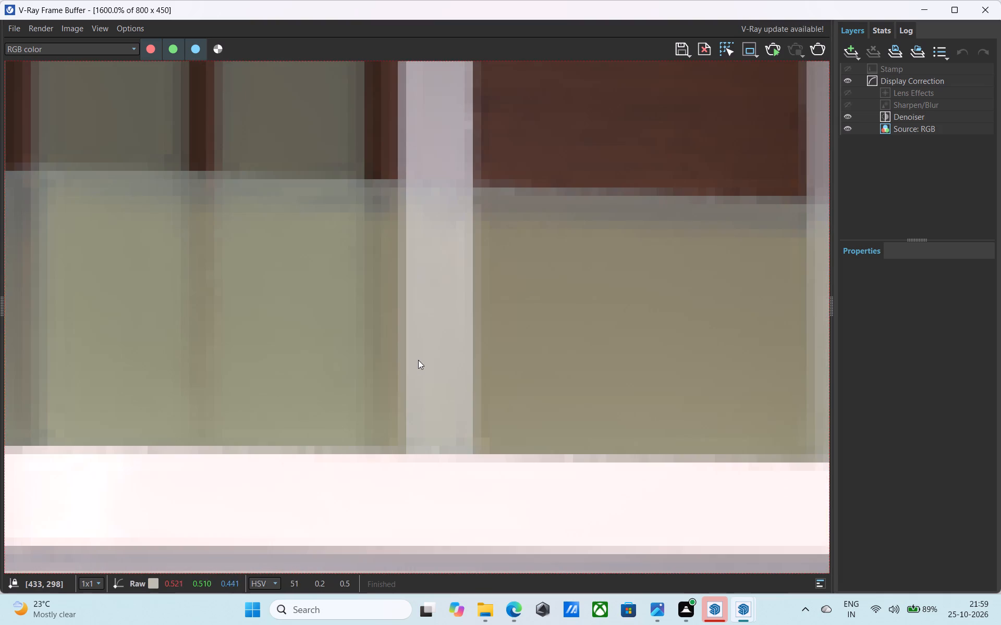
pyautogui.scroll(-1, 418, 358)
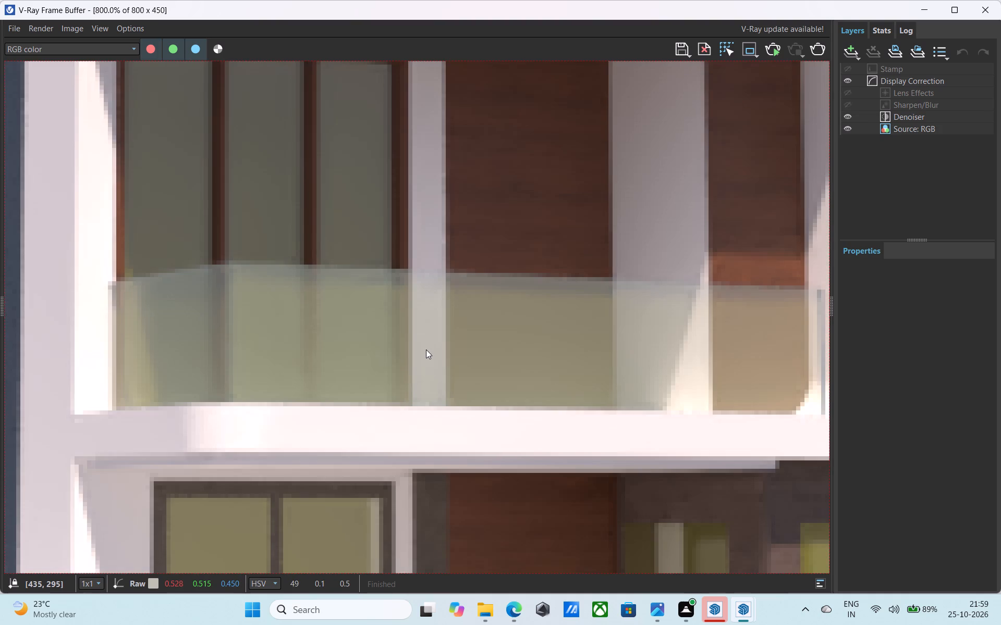
pyautogui.scroll(-2, 426, 349)
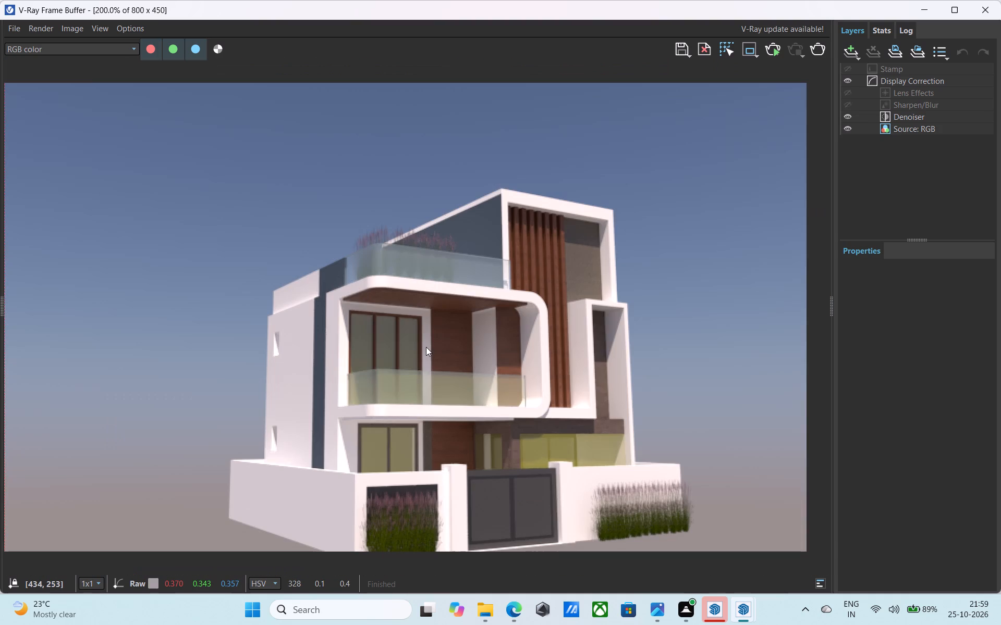
pyautogui.scroll(-2, 426, 347)
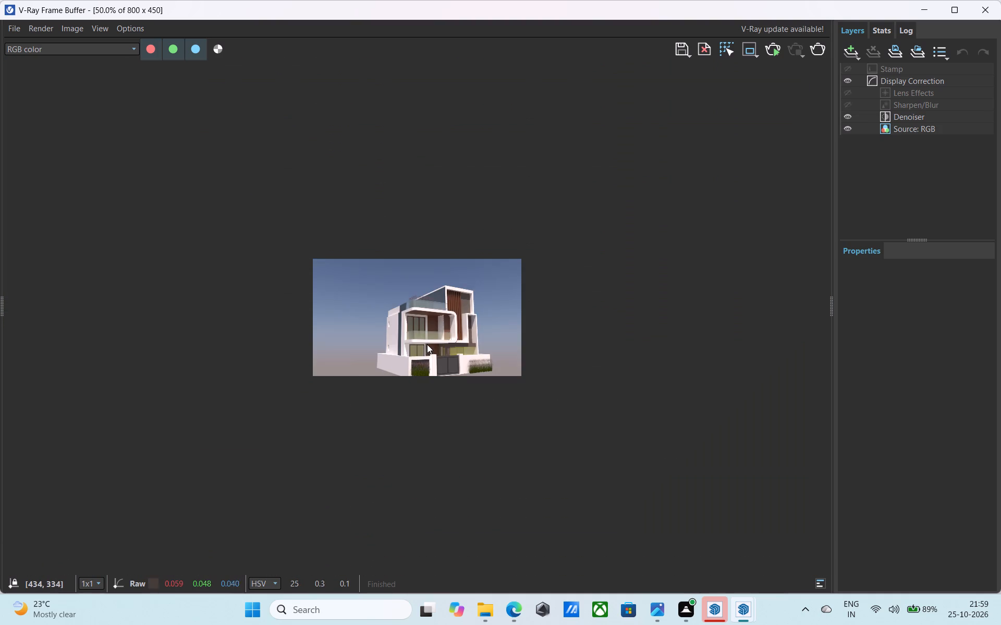
pyautogui.scroll(1, 430, 343)
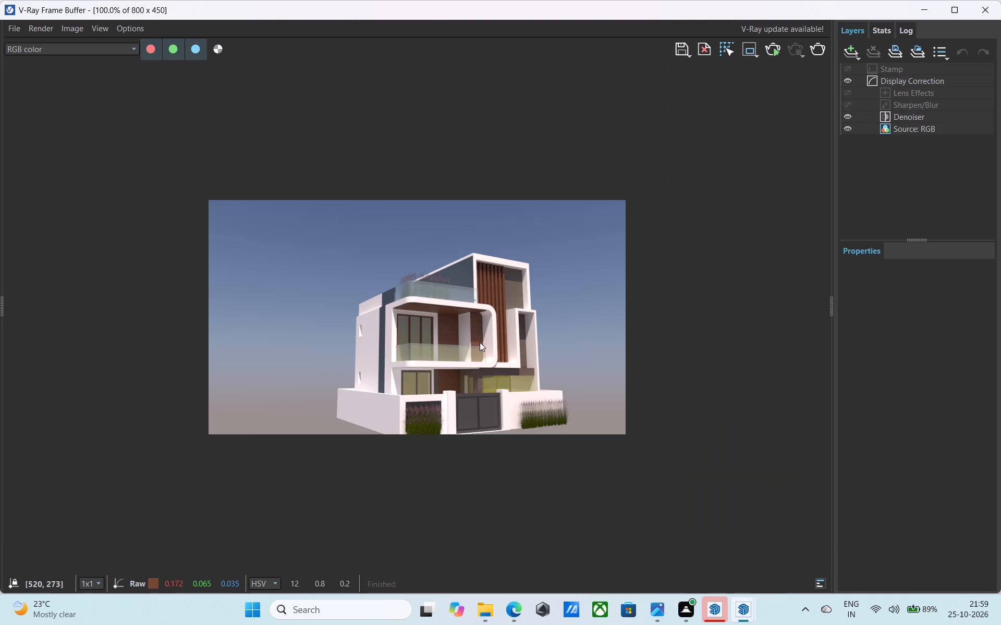
pyautogui.scroll(1, 480, 342)
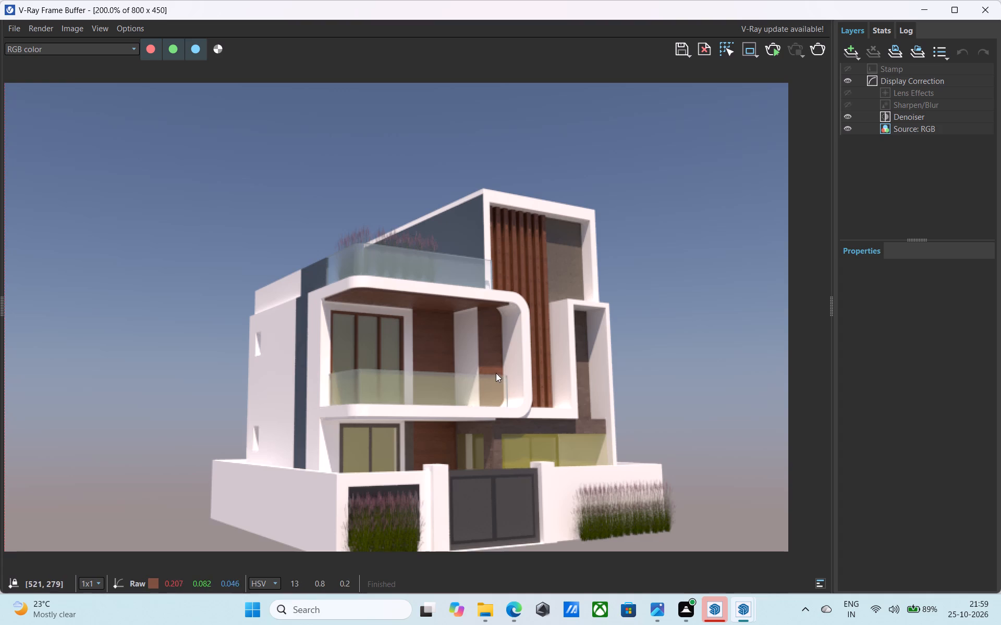
pyautogui.scroll(1, 481, 362)
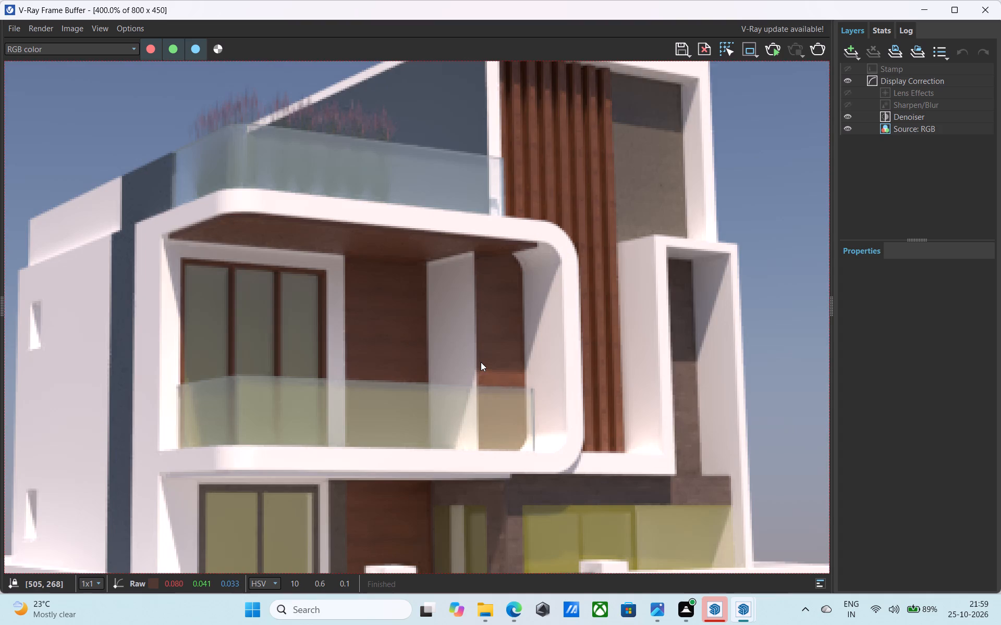
pyautogui.scroll(-1, 487, 358)
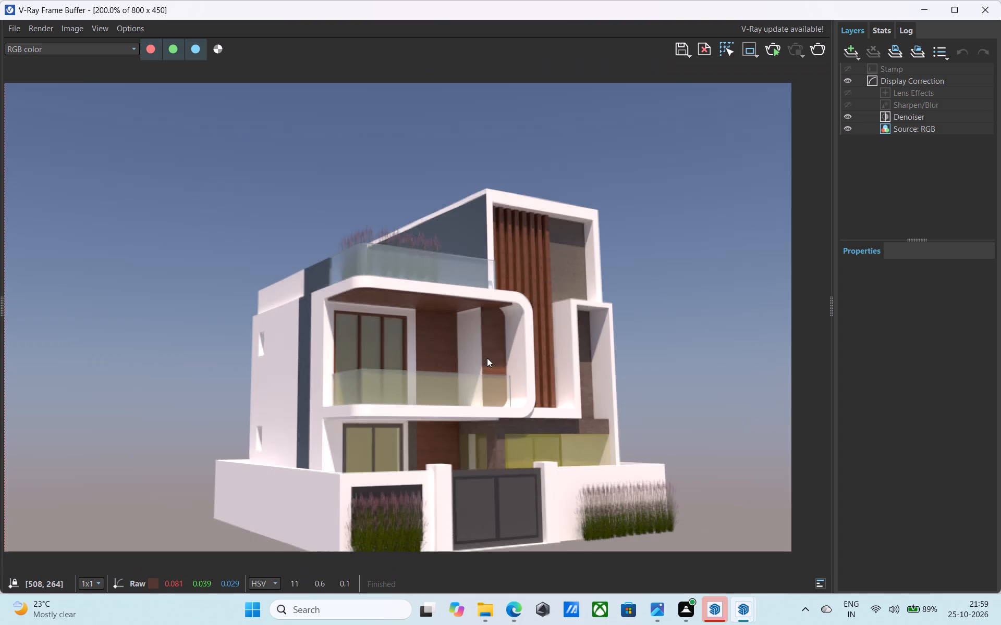
pyautogui.hotkey('ctrl', 's')
pyautogui.press('space')
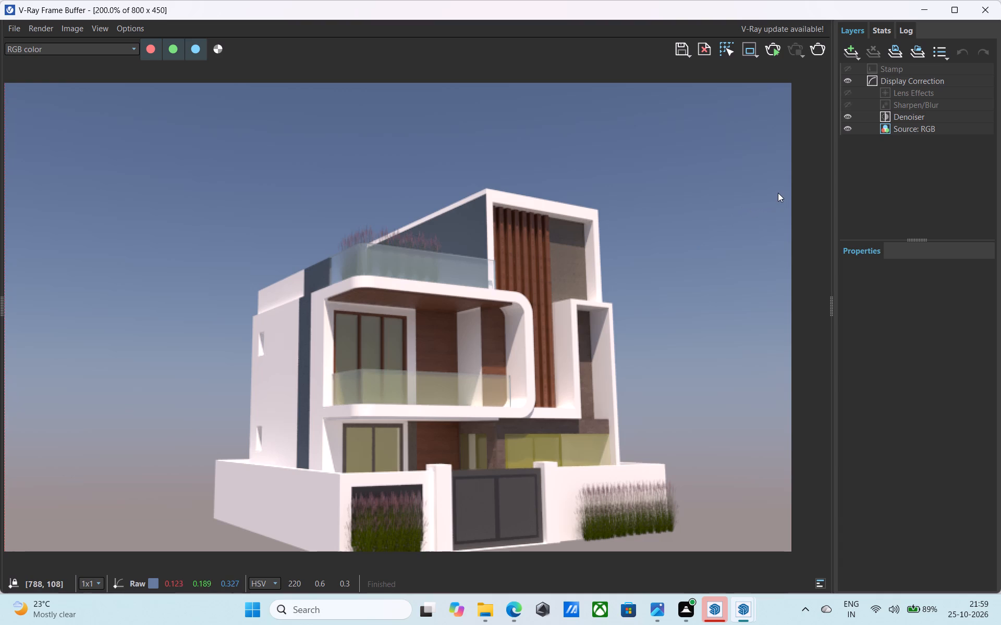
pyautogui.click(987, 9)
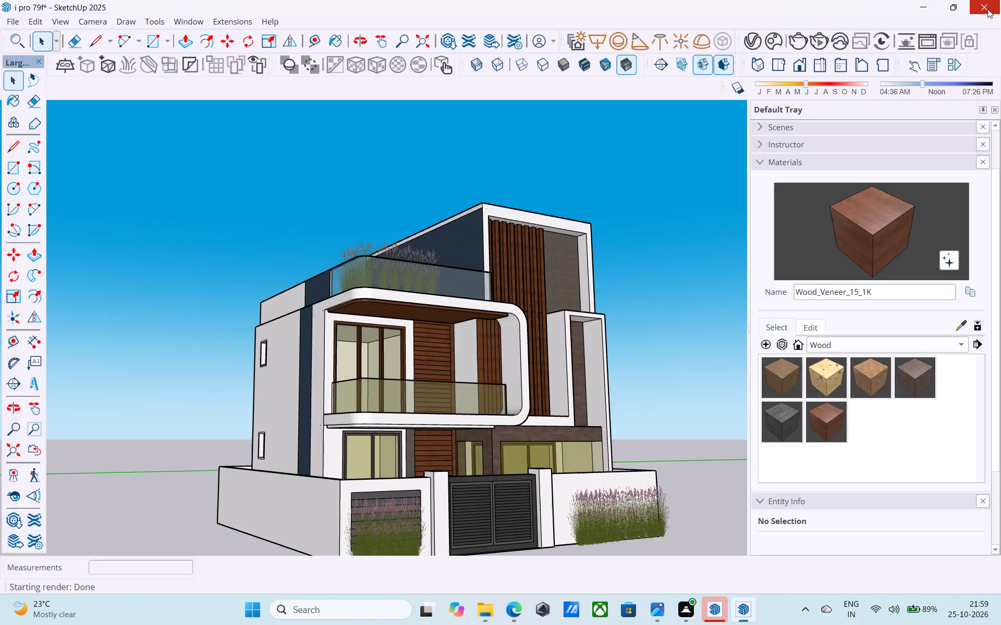
# Open the house group and erase the leftover horizontal edge segments across the blank side wall above the ground floor.
pyautogui.scroll(-2, 703, 319)
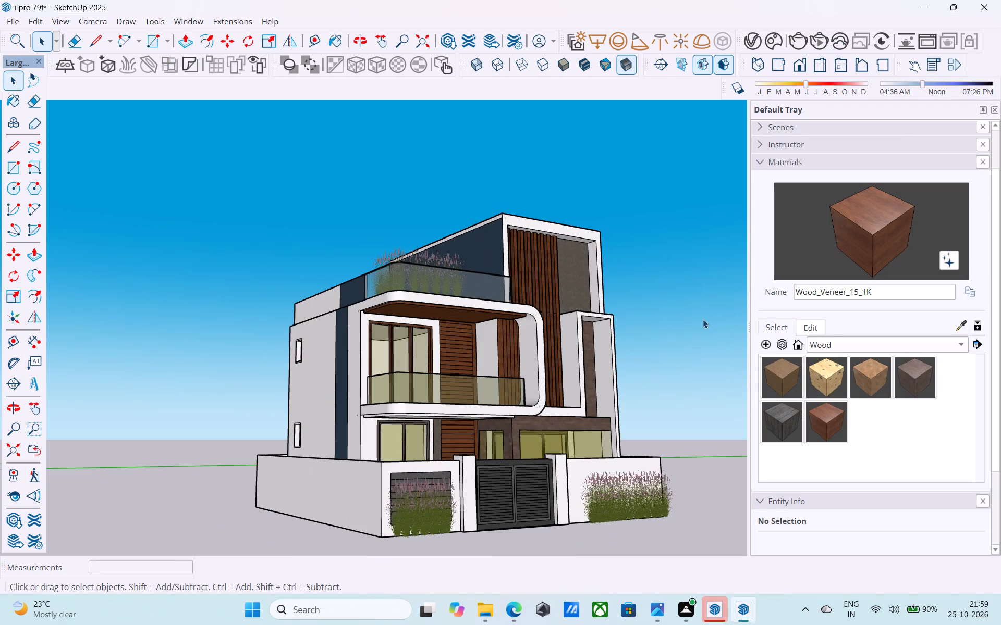
pyautogui.scroll(-3, 703, 319)
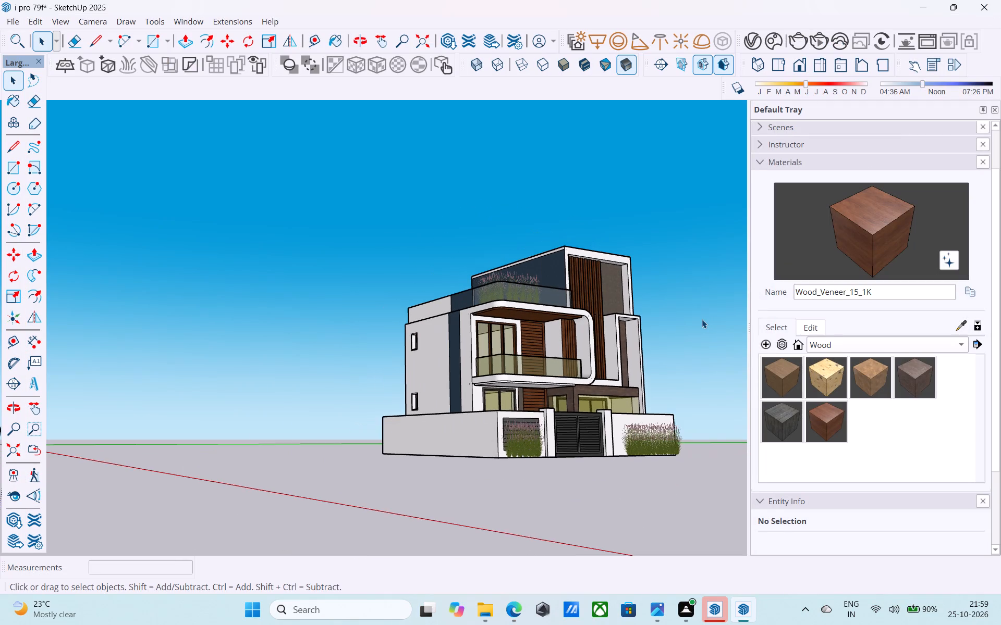
pyautogui.scroll(-3, 702, 319)
pyautogui.moveTo(699, 313); pyautogui.dragTo(449, 373, button='middle')
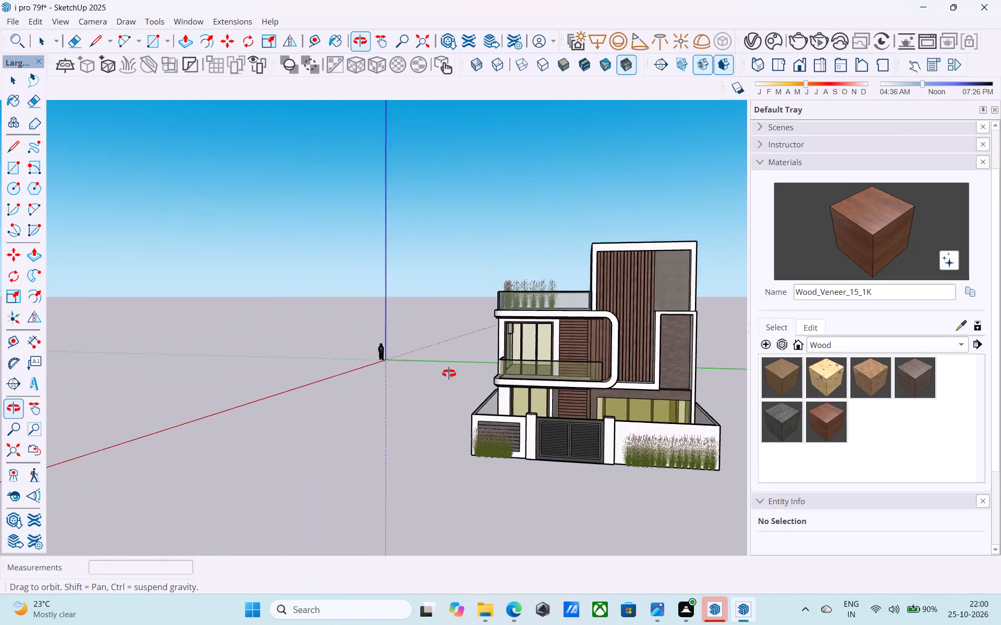
pyautogui.moveTo(449, 373); pyautogui.dragTo(371, 381, button='middle')
pyautogui.scroll(-4, 360, 368)
pyautogui.moveTo(358, 368); pyautogui.dragTo(664, 333, button='middle')
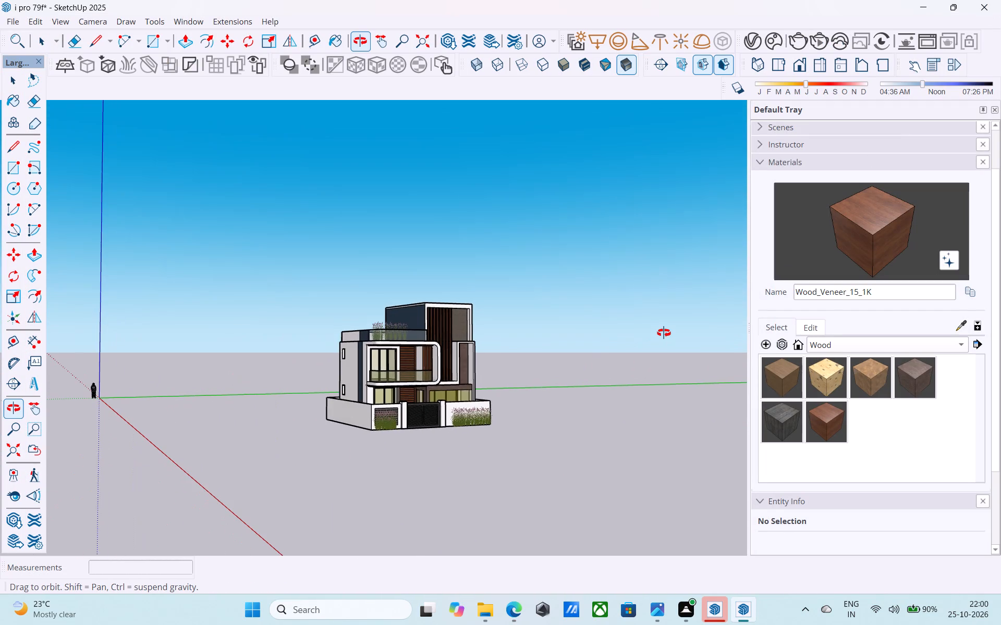
pyautogui.moveTo(664, 333); pyautogui.dragTo(341, 394, button='middle')
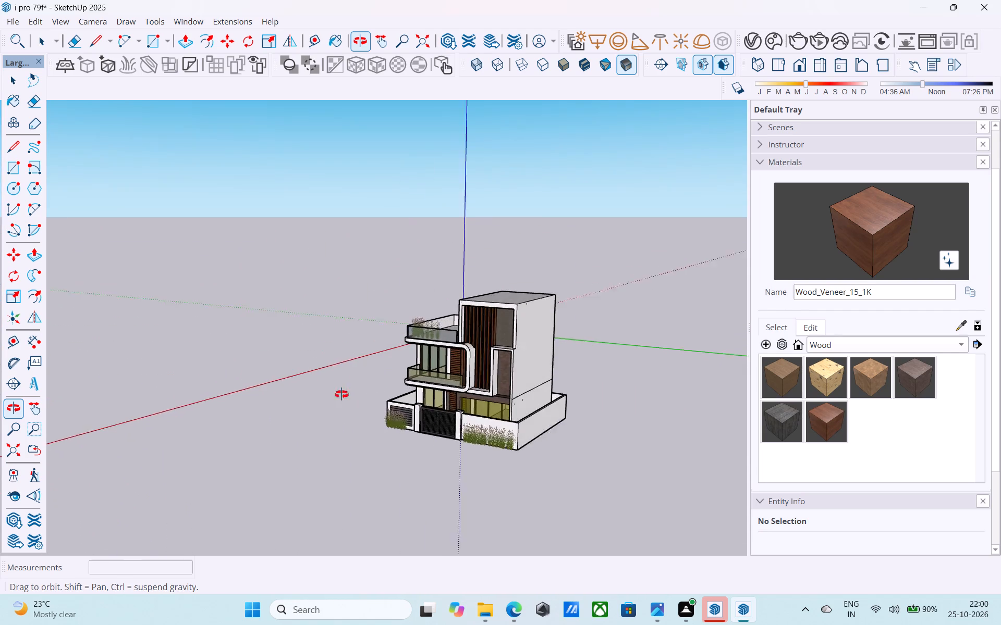
pyautogui.moveTo(341, 394); pyautogui.dragTo(337, 396, button='middle')
pyautogui.scroll(5, 531, 393)
pyautogui.doubleClick(529, 394)
pyautogui.scroll(5, 529, 394)
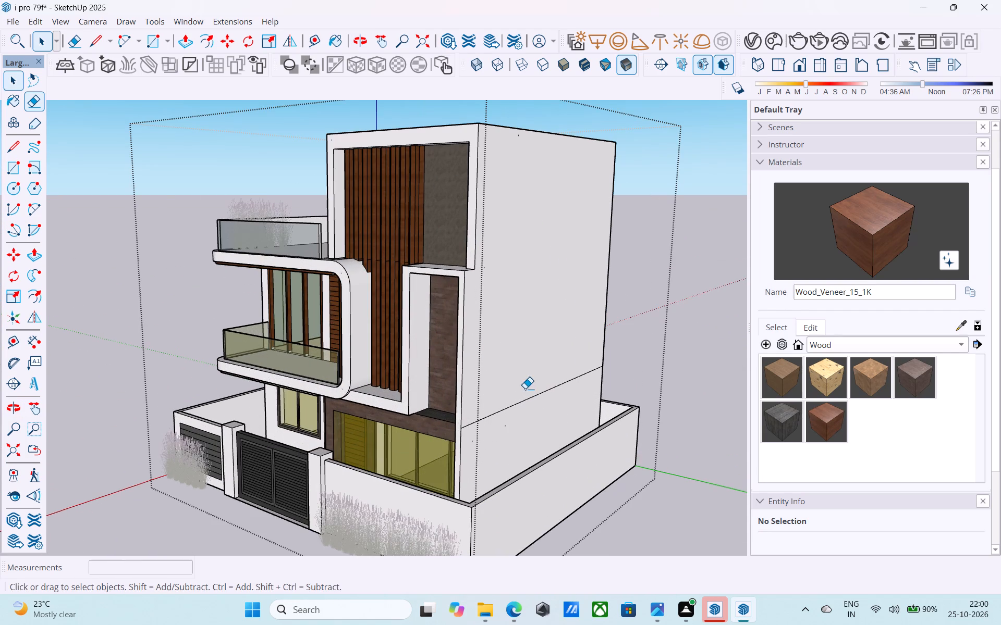
pyautogui.press('e')
pyautogui.moveTo(525, 389); pyautogui.dragTo(526, 402)
pyautogui.click(495, 415)
pyautogui.click(478, 422)
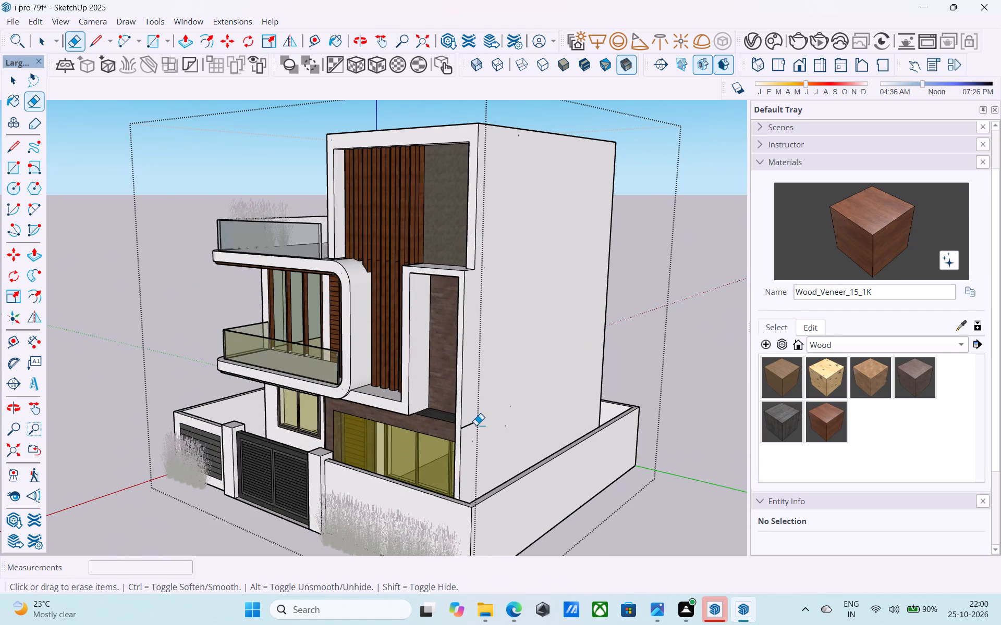
pyautogui.click(474, 425)
pyautogui.press('space')
# Save the model with the cleaned side wall and close the house group.
pyautogui.scroll(-2, 472, 413)
pyautogui.moveTo(484, 413); pyautogui.dragTo(651, 383, button='middle')
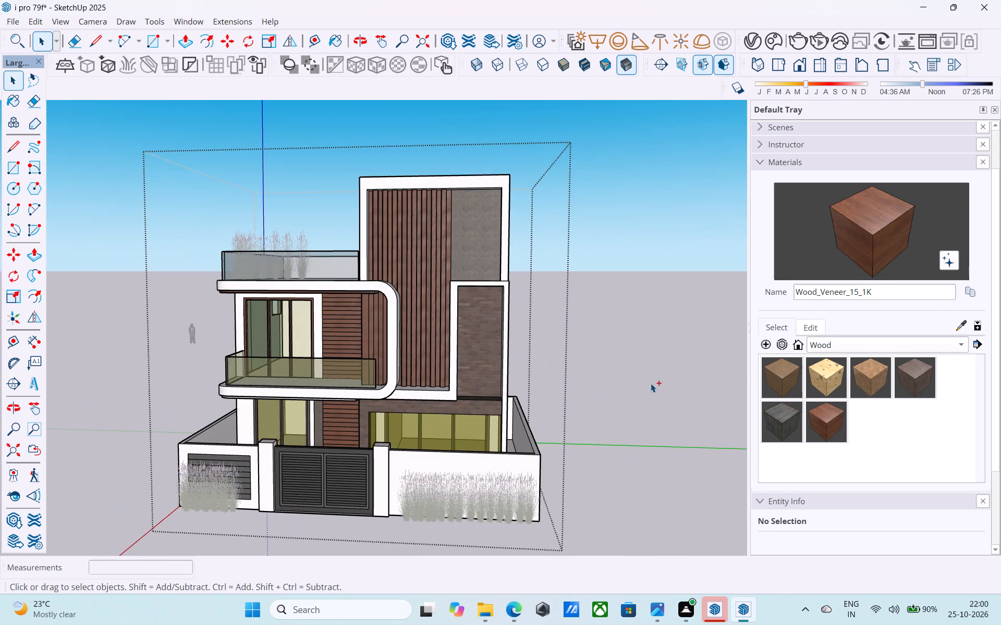
pyautogui.hotkey('ctrl', 's')
pyautogui.click(638, 381)
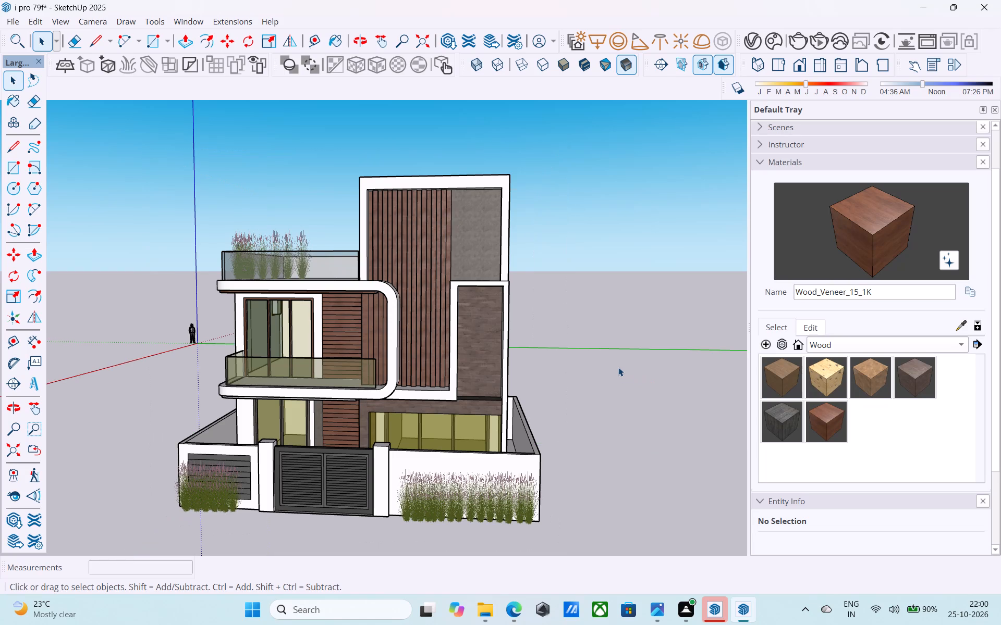
# Turn the model from the front to a raised front-corner view and save it.
pyautogui.scroll(-5, 617, 360)
pyautogui.moveTo(617, 359); pyautogui.dragTo(645, 352, button='middle')
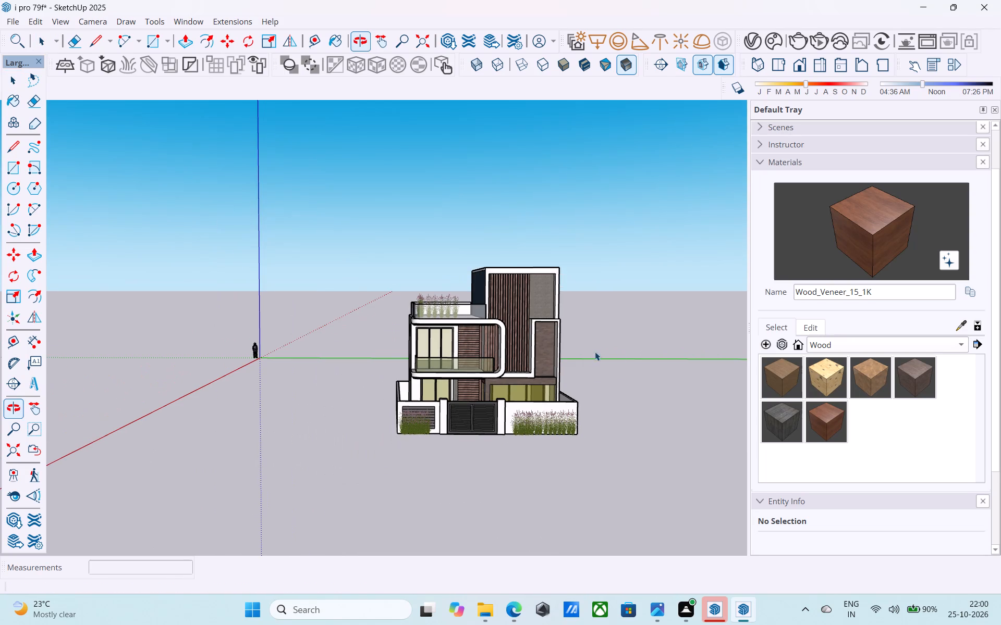
pyautogui.scroll(6, 530, 329)
pyautogui.moveTo(511, 335); pyautogui.dragTo(565, 325, button='middle')
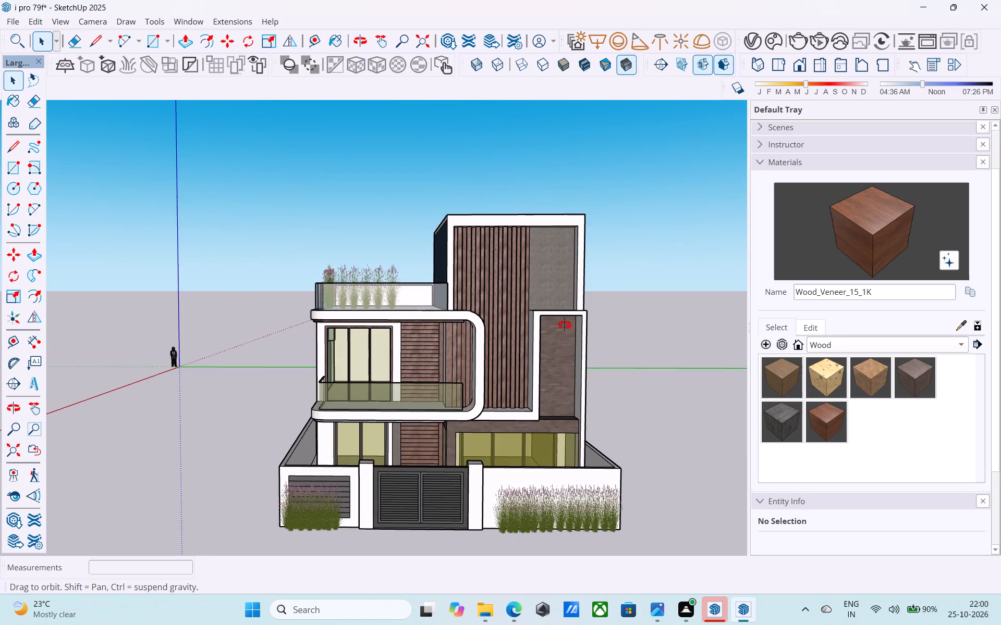
pyautogui.moveTo(565, 325); pyautogui.dragTo(691, 353, button='middle')
pyautogui.hotkey('ctrl', 's')
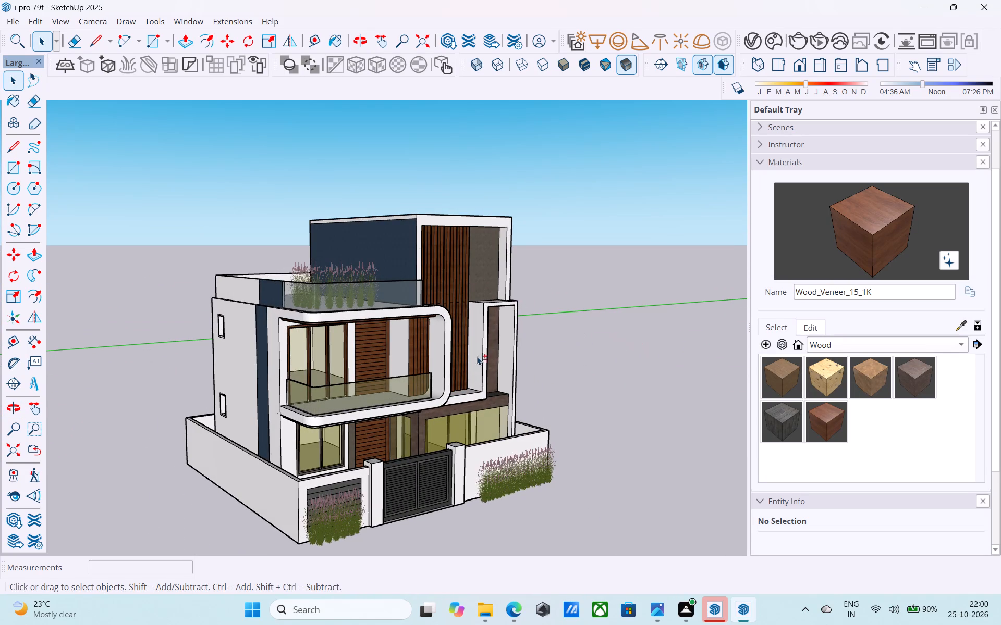
# Review the finished house from low and near eye-level front-corner views, saving the model again.
pyautogui.keyDown('shift'); pyautogui.moveTo(493, 343); pyautogui.dragTo(550, 301, button='middle'); pyautogui.keyUp('shift')
pyautogui.scroll(2, 552, 299)
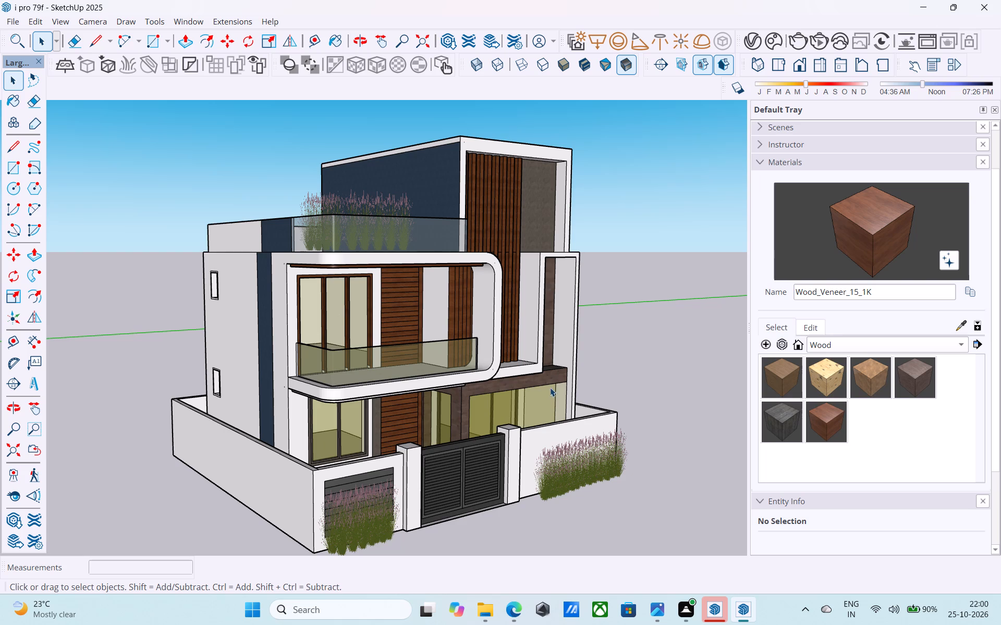
pyautogui.moveTo(545, 370); pyautogui.dragTo(515, 290, button='middle')
pyautogui.middleClick(515, 290)
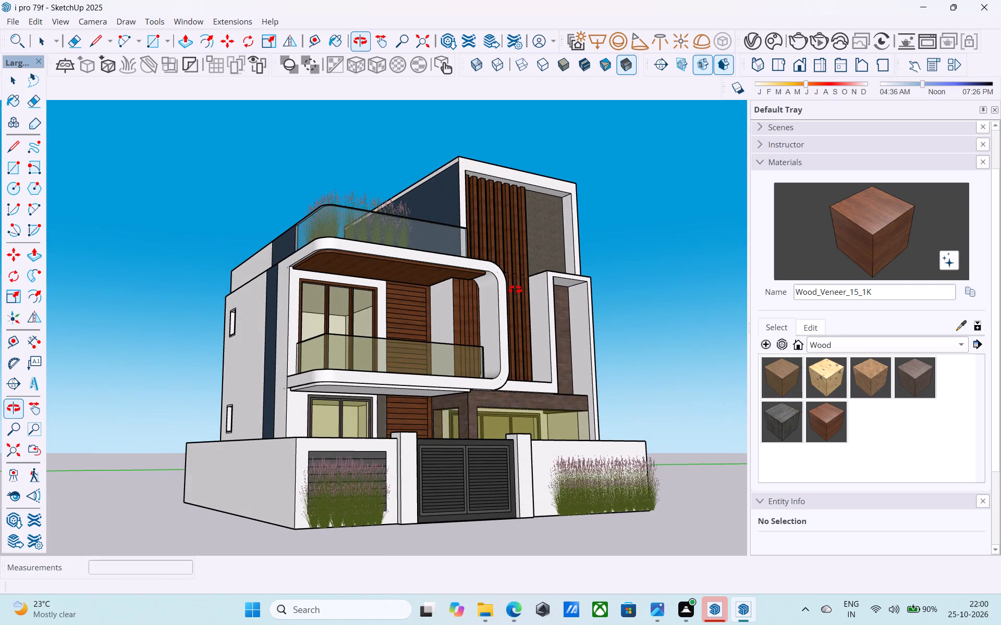
pyautogui.scroll(-5, 518, 279)
pyautogui.moveTo(517, 281); pyautogui.dragTo(516, 282, button='middle')
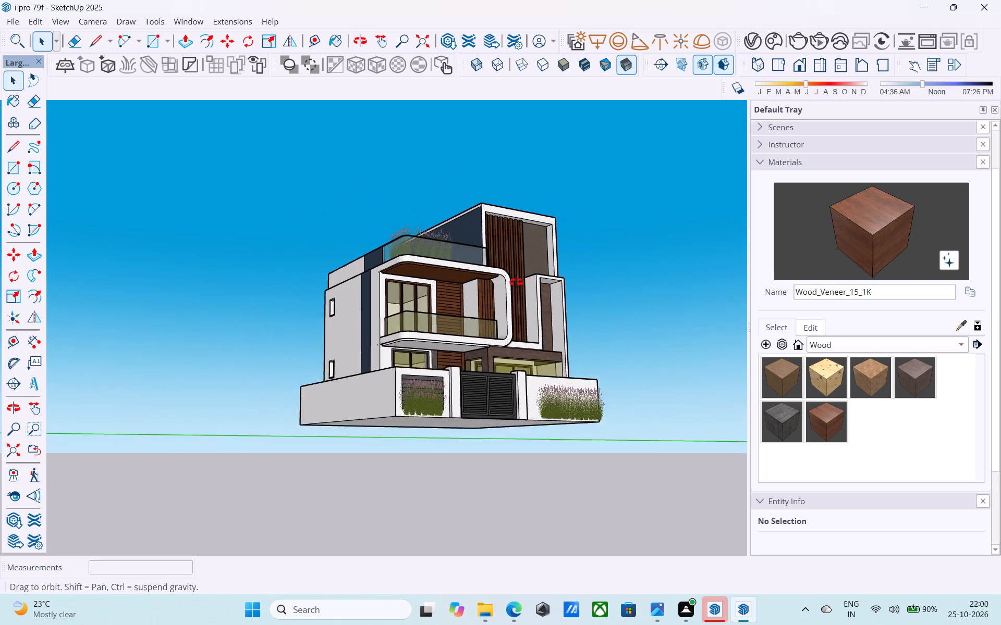
pyautogui.moveTo(516, 282); pyautogui.dragTo(505, 330, button='middle')
pyautogui.scroll(2, 505, 330)
pyautogui.hotkey('ctrl', 's')
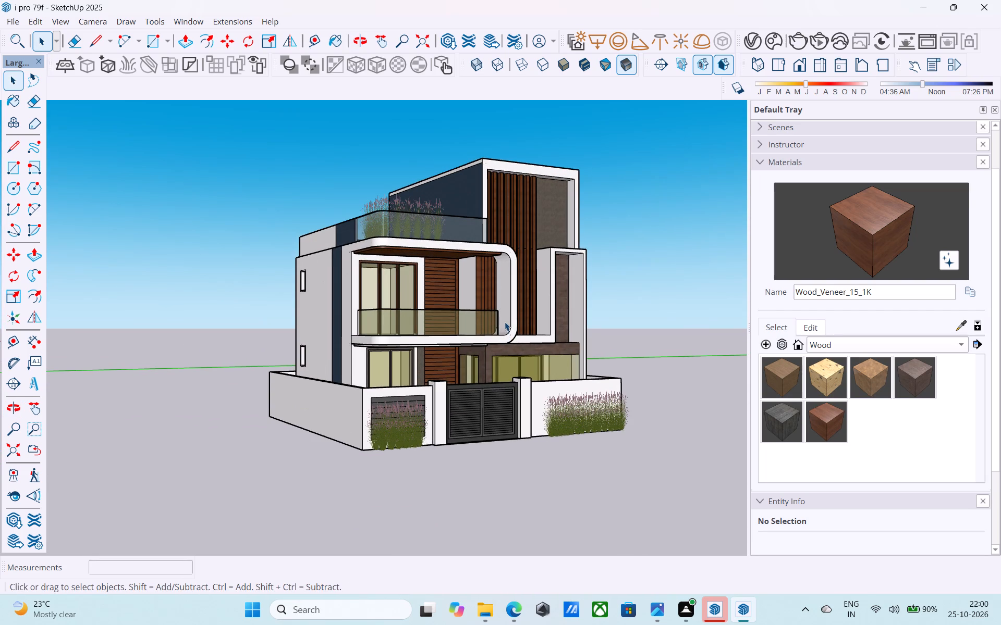
pyautogui.keyDown('shift'); pyautogui.moveTo(504, 319); pyautogui.dragTo(513, 318, button='middle'); pyautogui.keyUp('shift')
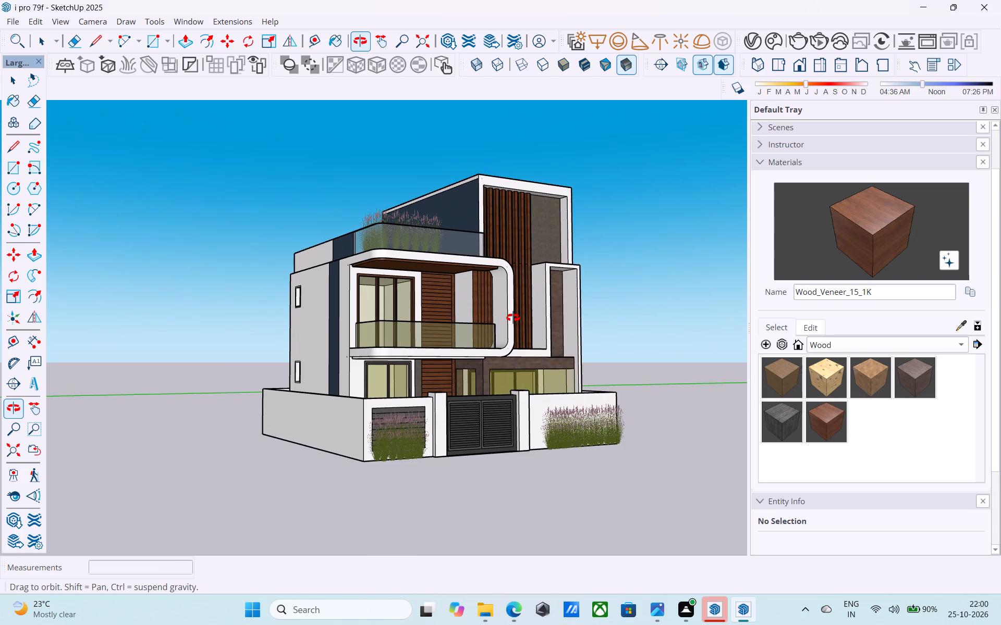
# Review the whole house from the front, the front corner and a raised angle.
pyautogui.keyDown('shift'); pyautogui.moveTo(513, 318); pyautogui.dragTo(373, 327, button='middle'); pyautogui.keyUp('shift')
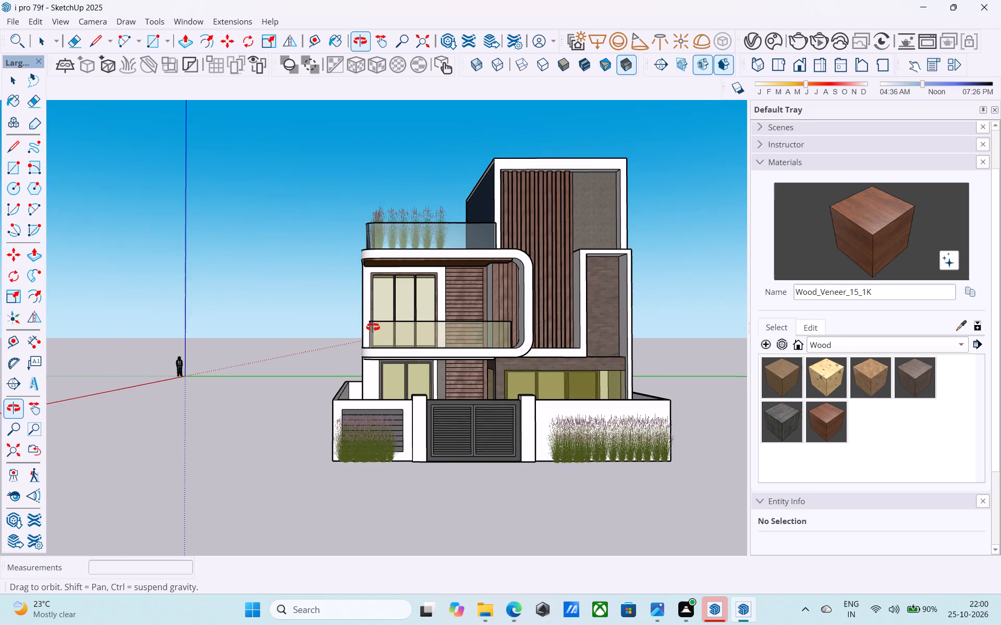
pyautogui.keyDown('shift'); pyautogui.moveTo(373, 327); pyautogui.dragTo(373, 326, button='middle'); pyautogui.keyUp('shift')
pyautogui.scroll(1, 373, 327)
pyautogui.moveTo(374, 323); pyautogui.dragTo(601, 304, button='middle')
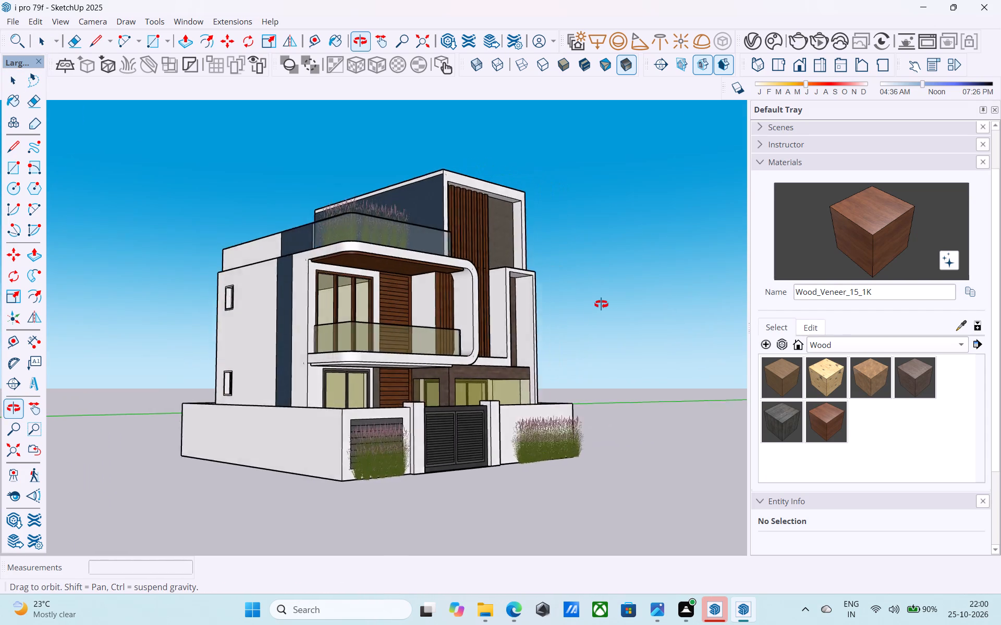
pyautogui.moveTo(601, 304); pyautogui.dragTo(426, 504, button='middle')
pyautogui.moveTo(564, 421); pyautogui.dragTo(720, 336, button='middle')
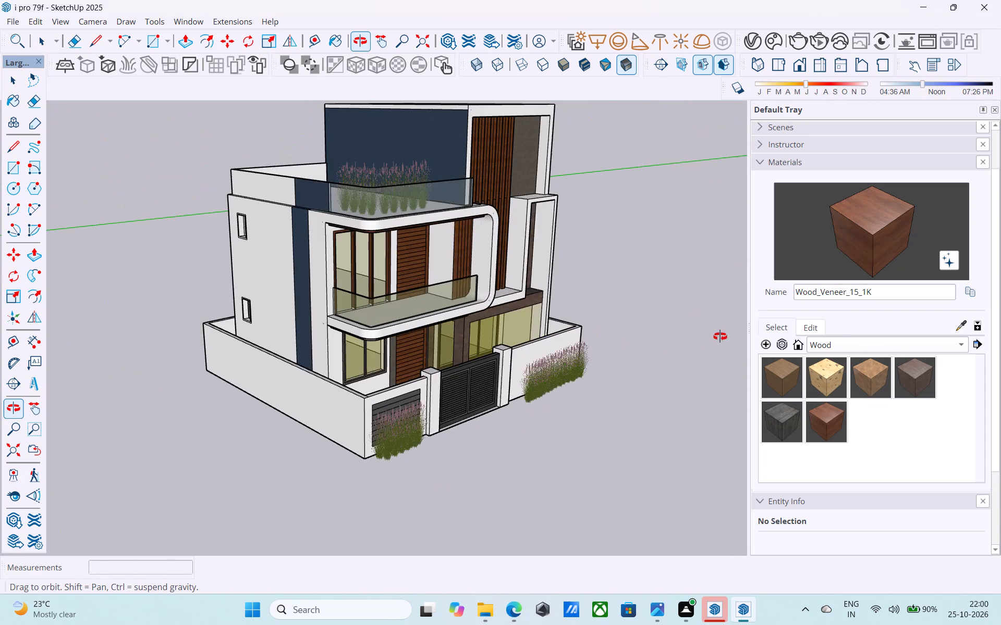
pyautogui.moveTo(720, 336); pyautogui.dragTo(421, 353, button='middle')
# Open the house group and draw a vertical dividing line 8' 9" long from the bottom-edge midpoint of the ground-floor front glass.
pyautogui.scroll(4, 609, 414)
pyautogui.moveTo(619, 405); pyautogui.dragTo(433, 467, button='middle')
pyautogui.moveTo(529, 491); pyautogui.dragTo(399, 402, button='middle')
pyautogui.middleClick(399, 402)
pyautogui.scroll(5, 419, 451)
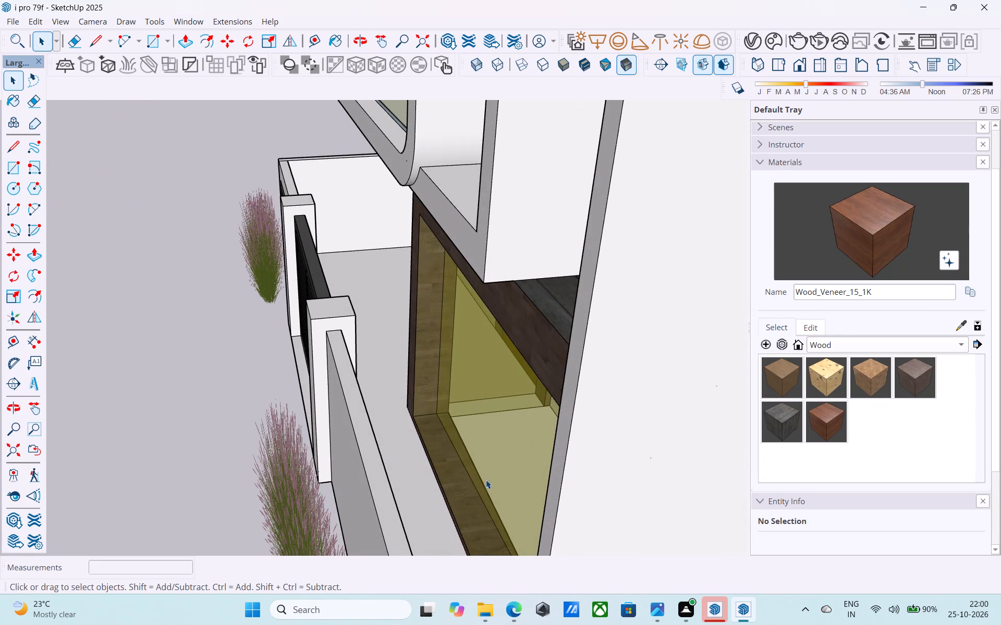
pyautogui.moveTo(486, 483); pyautogui.dragTo(558, 434, button='middle')
pyautogui.press('l')
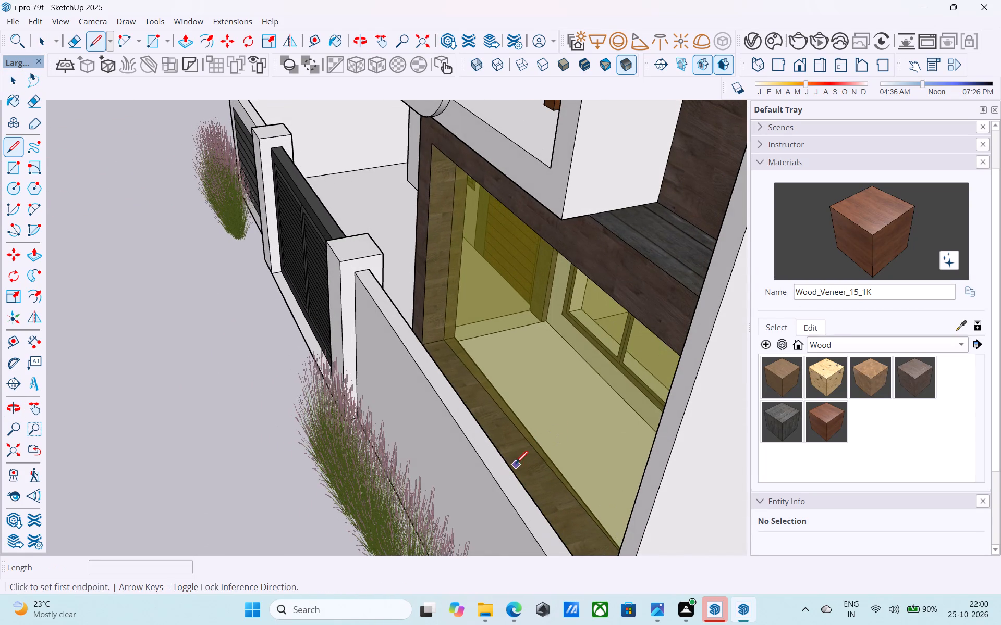
pyautogui.moveTo(499, 449); pyautogui.dragTo(529, 504, button='middle')
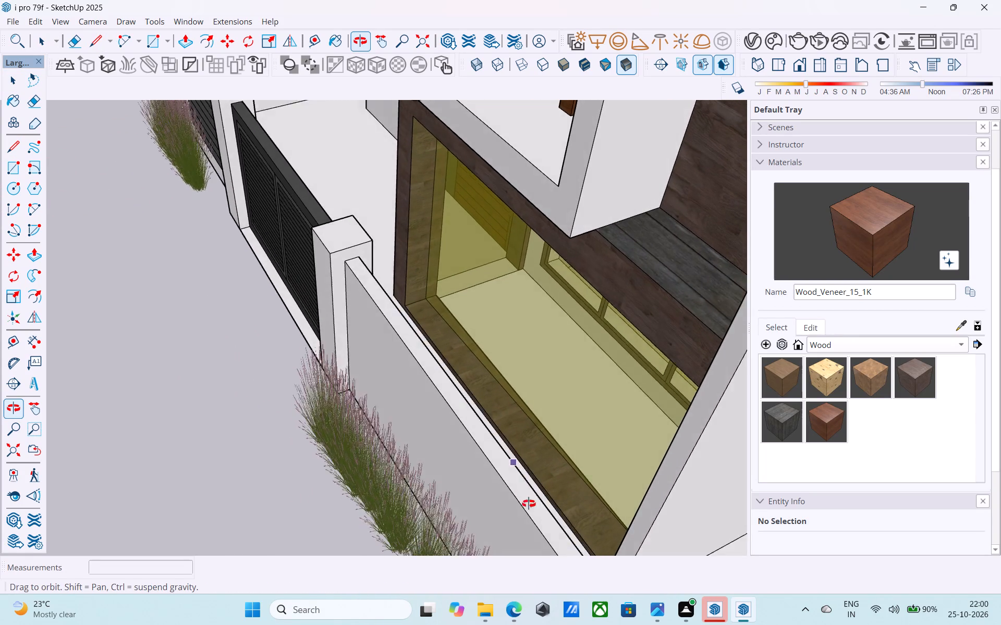
pyautogui.moveTo(529, 504); pyautogui.dragTo(517, 514, button='middle')
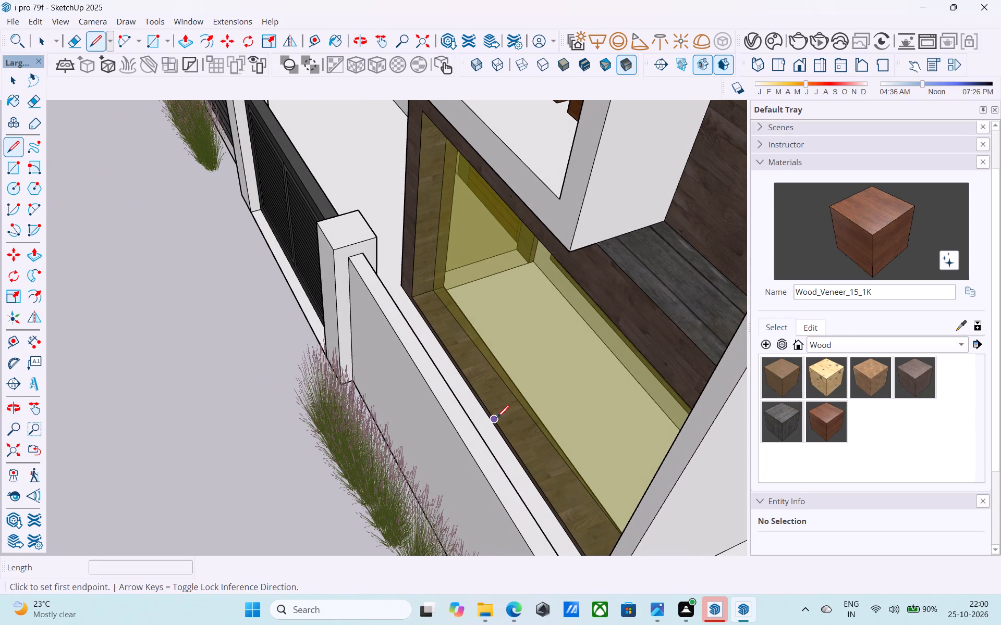
pyautogui.press('space')
pyautogui.doubleClick(495, 415)
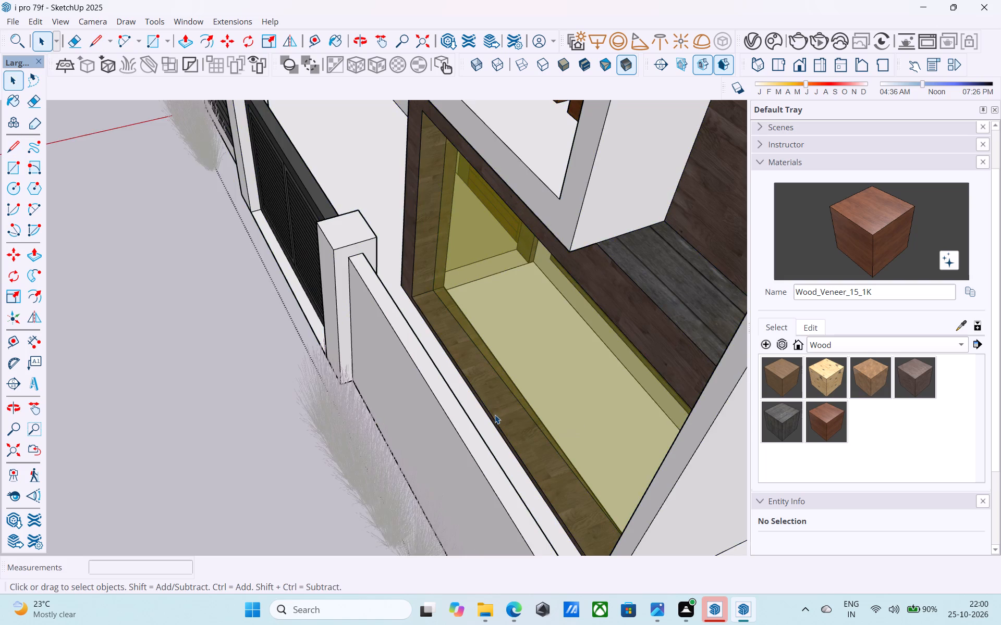
pyautogui.scroll(6, 495, 415)
pyautogui.press('l')
pyautogui.click(494, 423)
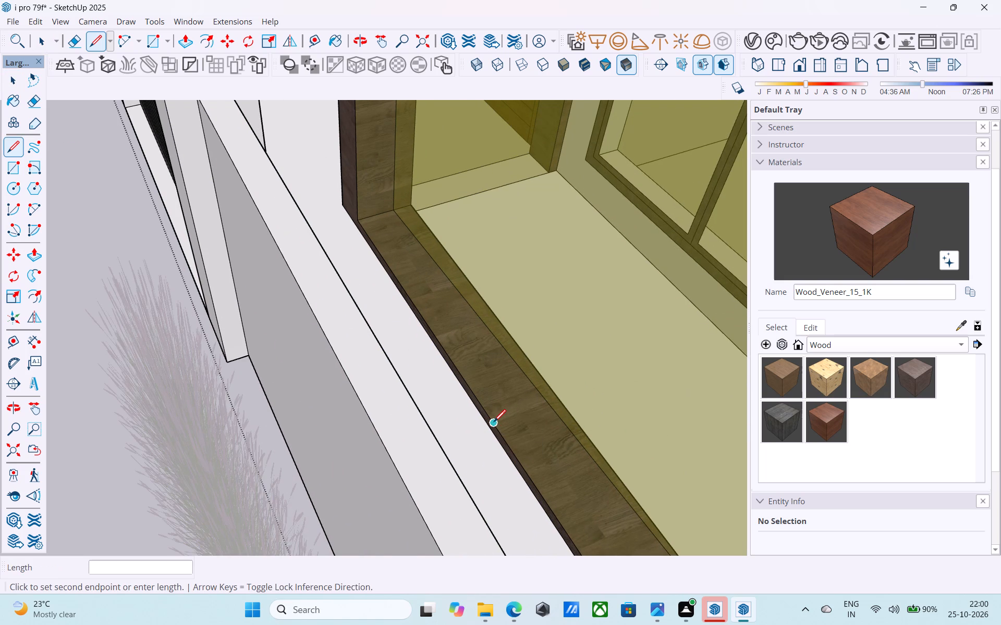
pyautogui.scroll(-6, 494, 423)
pyautogui.moveTo(493, 420); pyautogui.dragTo(497, 394, button='middle')
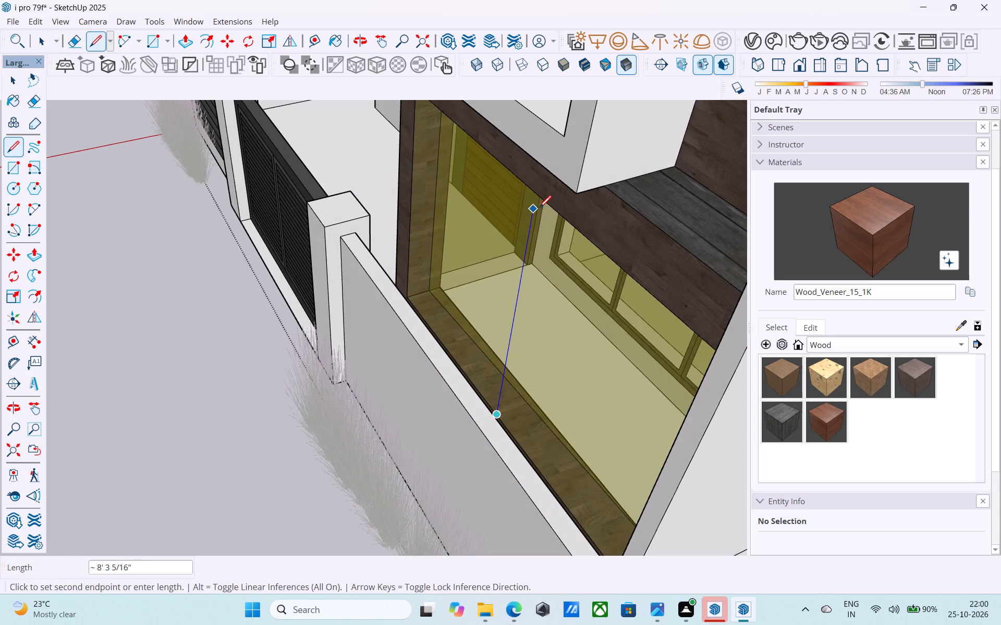
pyautogui.click(536, 198)
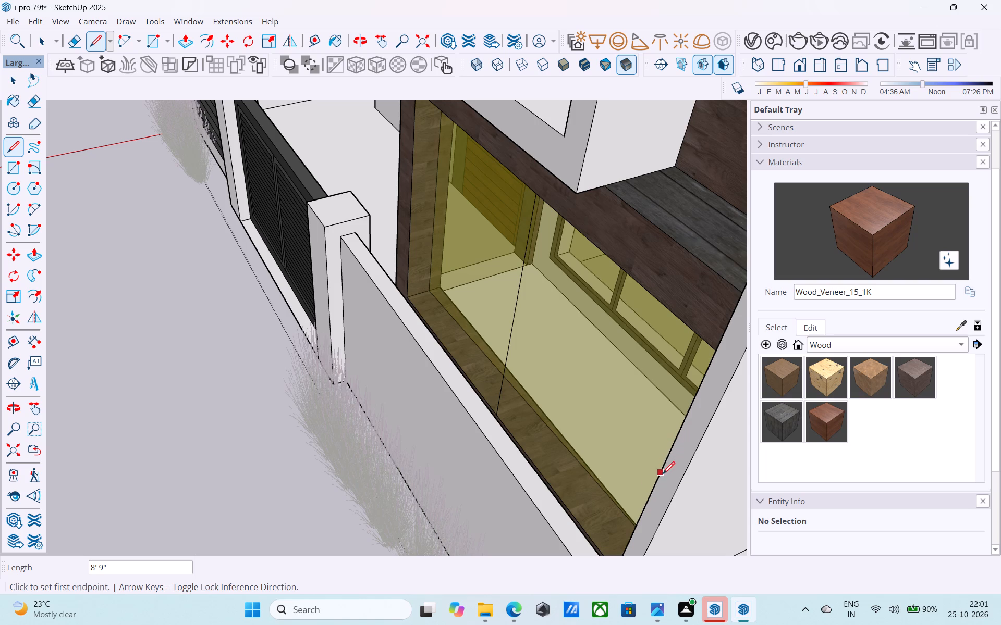
# Draw a horizontal dividing line across the ground-floor front glass, from one side edge's midpoint to the opposite edge.
pyautogui.moveTo(649, 503); pyautogui.dragTo(865, 493, button='middle')
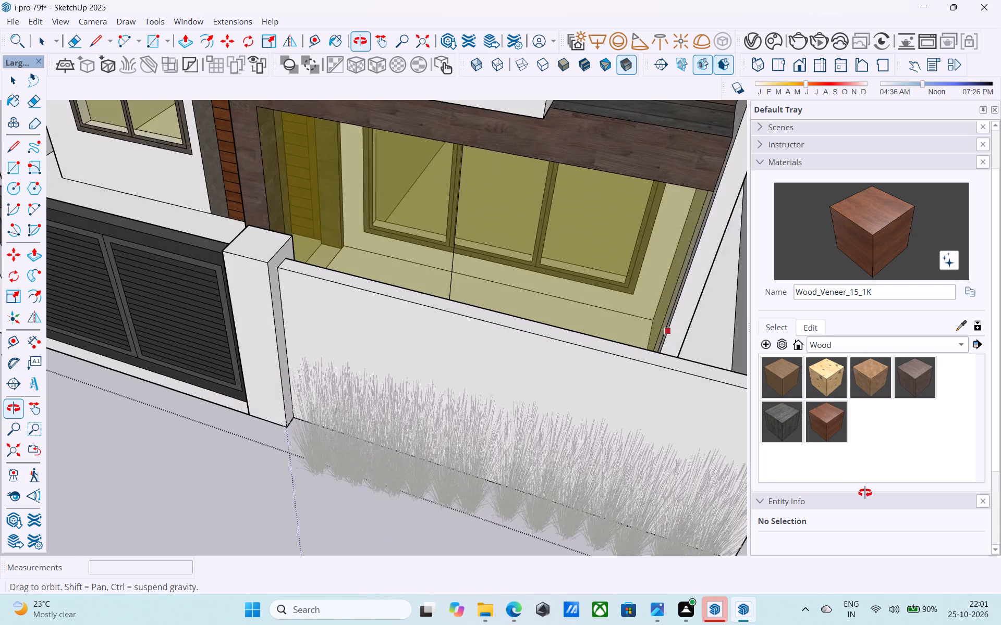
pyautogui.moveTo(865, 493); pyautogui.dragTo(851, 473, button='middle')
pyautogui.keyDown('shift'); pyautogui.moveTo(687, 407); pyautogui.dragTo(888, 465, button='middle'); pyautogui.keyUp('shift')
pyautogui.keyDown('shift'); pyautogui.moveTo(625, 380); pyautogui.dragTo(832, 484, button='middle'); pyautogui.keyUp('shift')
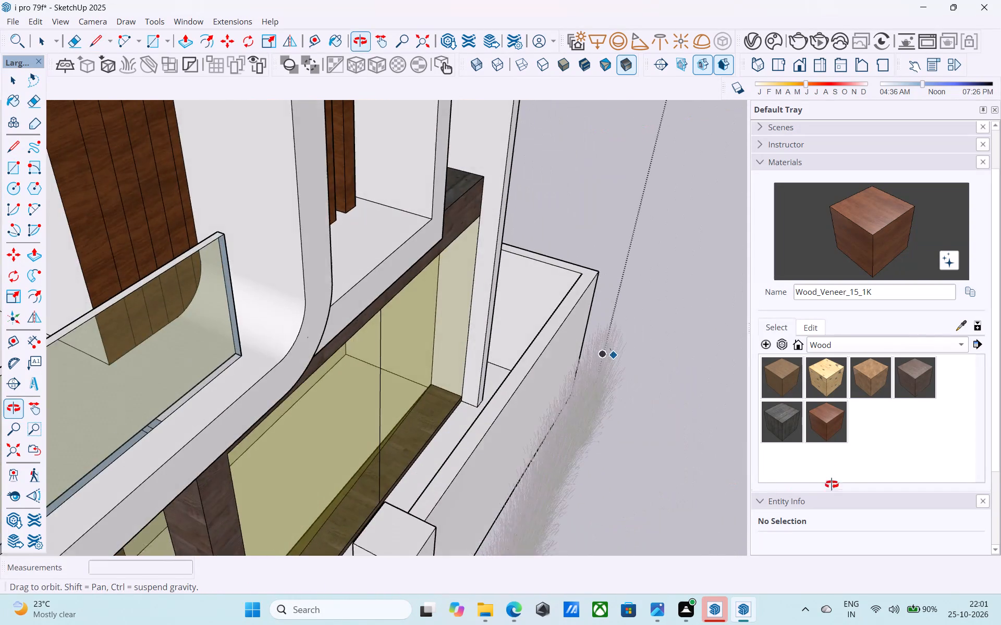
pyautogui.keyDown('shift'); pyautogui.moveTo(832, 484); pyautogui.dragTo(832, 482, button='middle'); pyautogui.keyUp('shift')
pyautogui.moveTo(572, 418); pyautogui.dragTo(582, 388, button='middle')
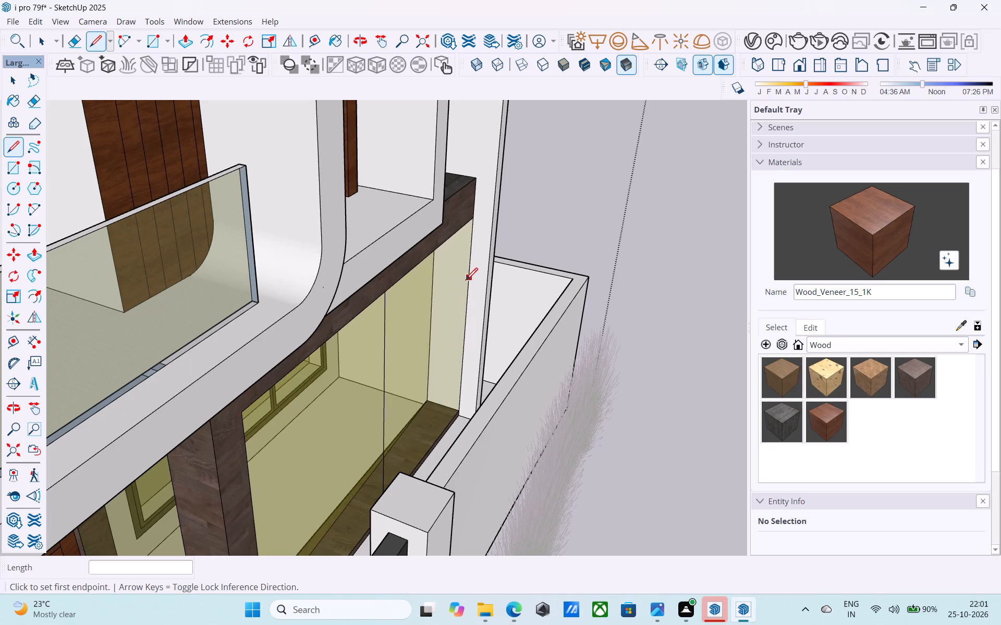
pyautogui.click(465, 326)
pyautogui.scroll(-4, 459, 328)
pyautogui.moveTo(458, 331); pyautogui.dragTo(201, 360, button='middle')
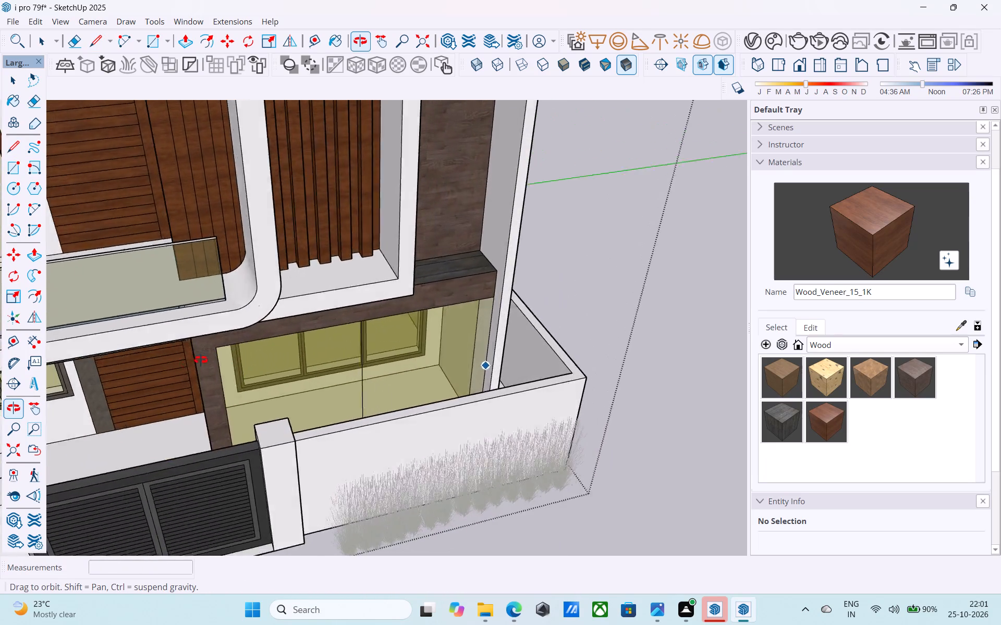
pyautogui.moveTo(201, 360); pyautogui.dragTo(106, 350, button='middle')
pyautogui.middleClick(286, 305)
pyautogui.moveTo(284, 306); pyautogui.dragTo(188, 337, button='middle')
pyautogui.moveTo(324, 369); pyautogui.dragTo(203, 392, button='middle')
pyautogui.scroll(9, 329, 396)
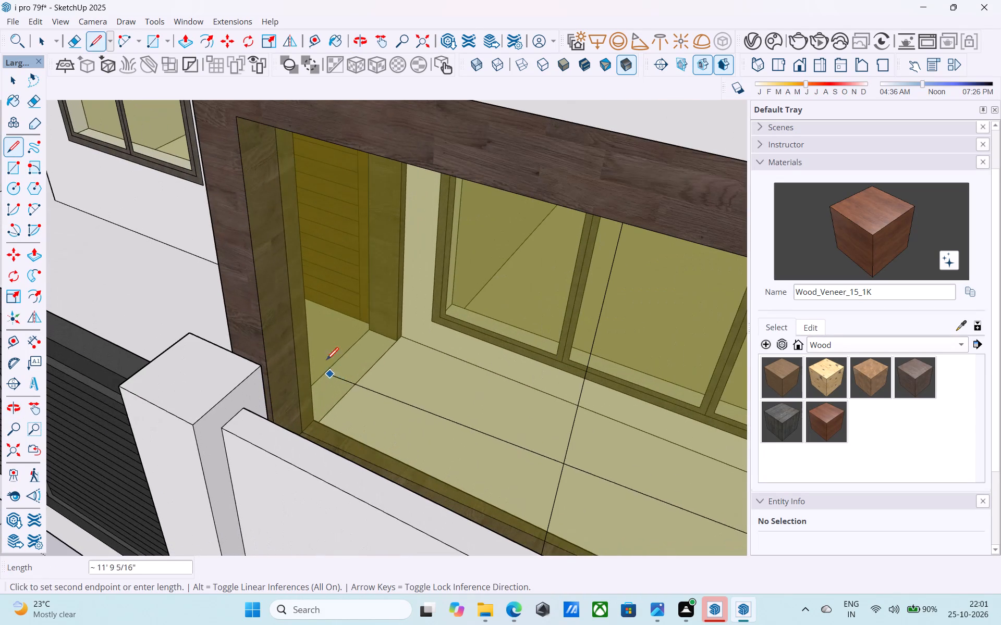
pyautogui.click(258, 311)
pyautogui.scroll(-6, 257, 313)
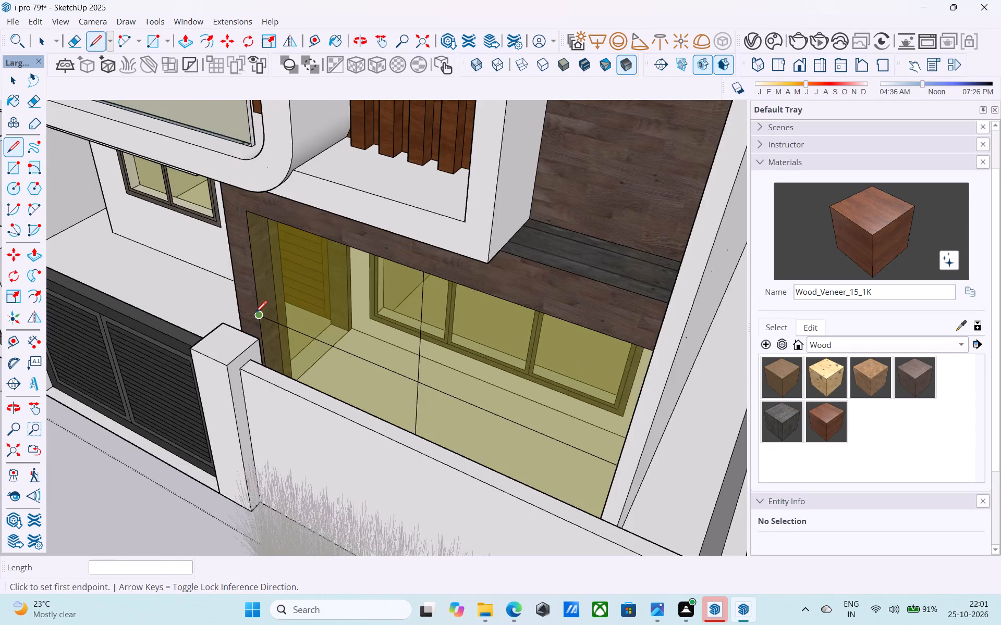
pyautogui.scroll(-4, 255, 314)
pyautogui.moveTo(255, 318); pyautogui.dragTo(467, 277, button='middle')
pyautogui.press('space')
# Draw a vertical dividing line 9' long down the ground-floor side glass, from the top edge's midpoint to the bottom edge.
pyautogui.scroll(-6, 522, 350)
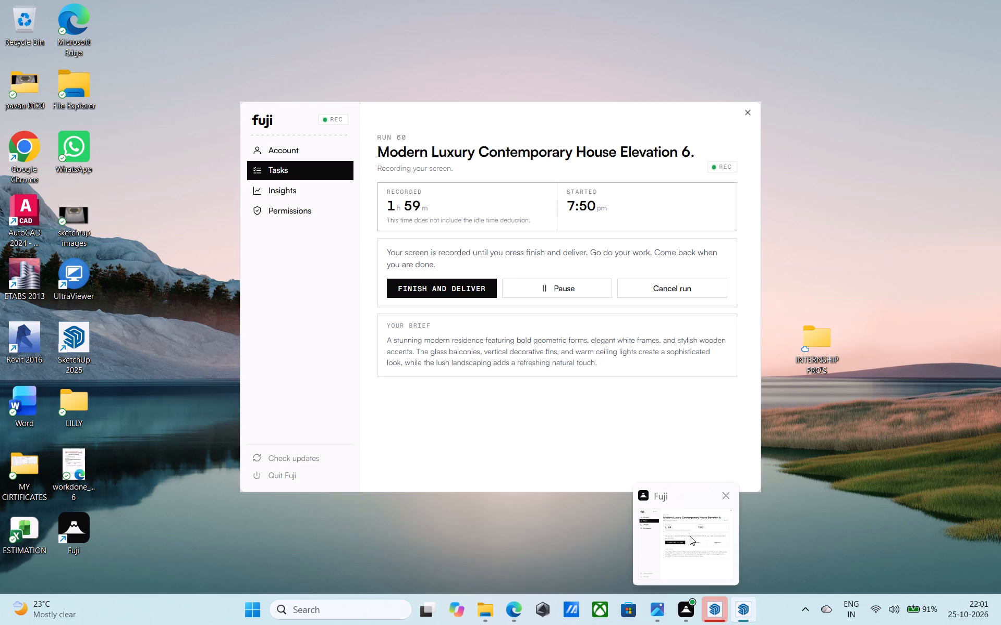
pyautogui.scroll(-5, 524, 371)
pyautogui.middleClick(514, 359)
pyautogui.moveTo(511, 356); pyautogui.dragTo(534, 384, button='middle')
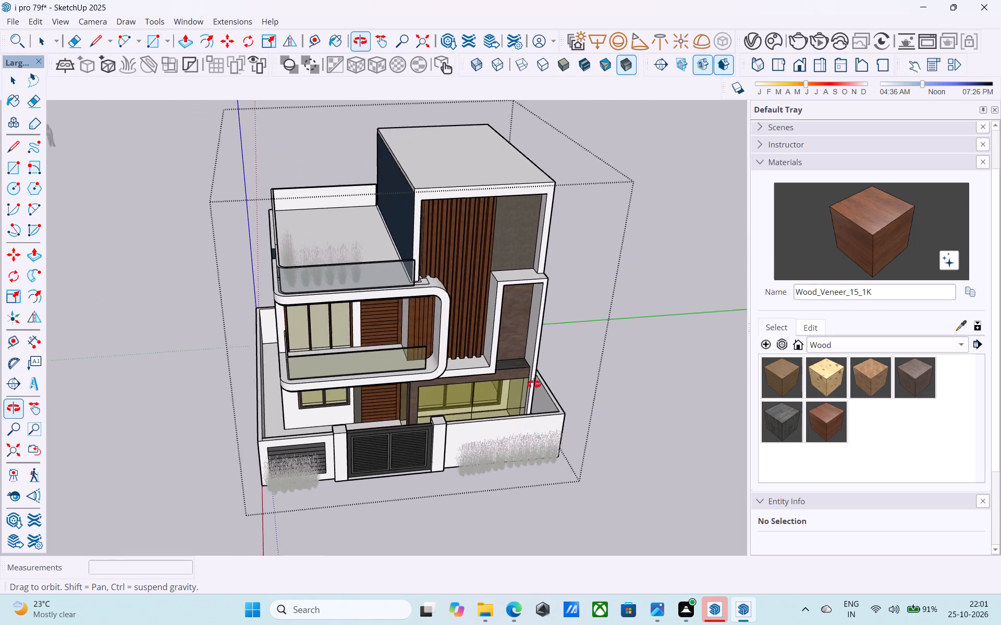
pyautogui.moveTo(534, 384); pyautogui.dragTo(706, 354, button='middle')
pyautogui.moveTo(450, 387); pyautogui.dragTo(591, 368, button='middle')
pyautogui.scroll(6, 412, 419)
pyautogui.moveTo(341, 448); pyautogui.dragTo(344, 380, button='middle')
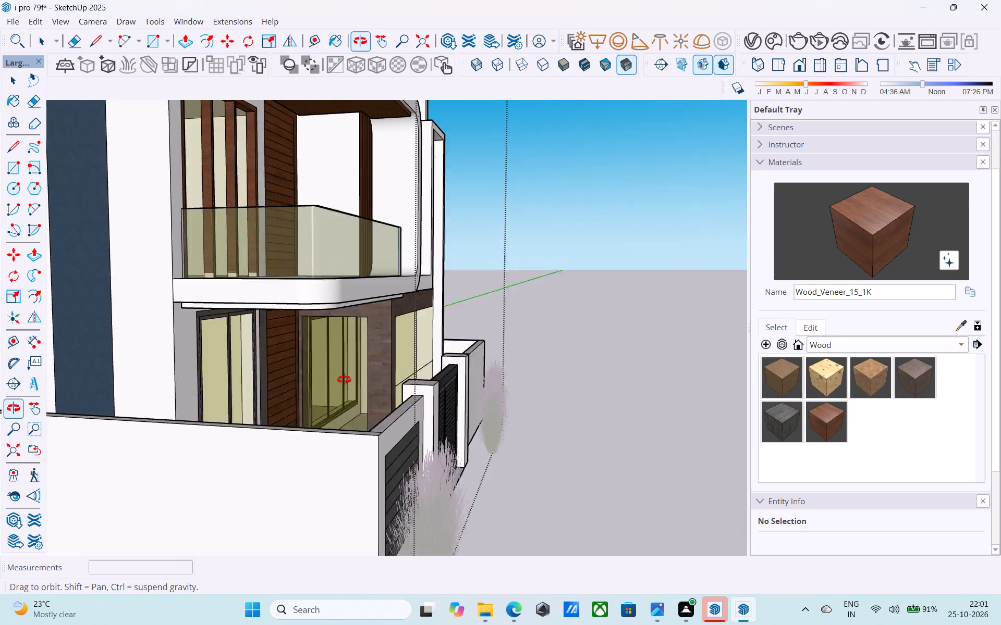
pyautogui.moveTo(344, 380); pyautogui.dragTo(338, 374, button='middle')
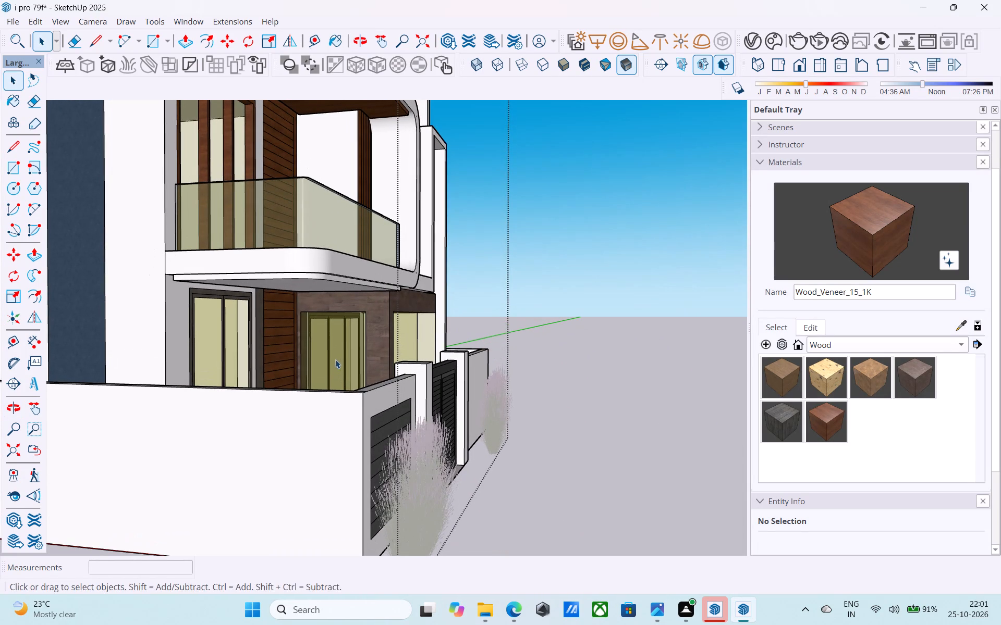
pyautogui.press('l')
pyautogui.scroll(4, 331, 346)
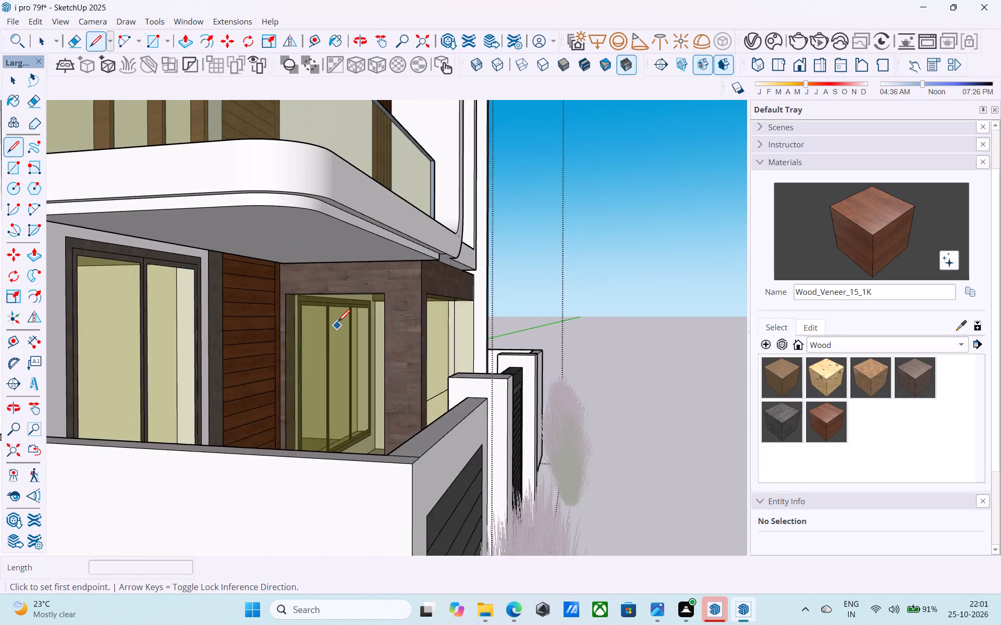
pyautogui.scroll(7, 338, 321)
pyautogui.moveTo(333, 303); pyautogui.dragTo(339, 266, button='middle')
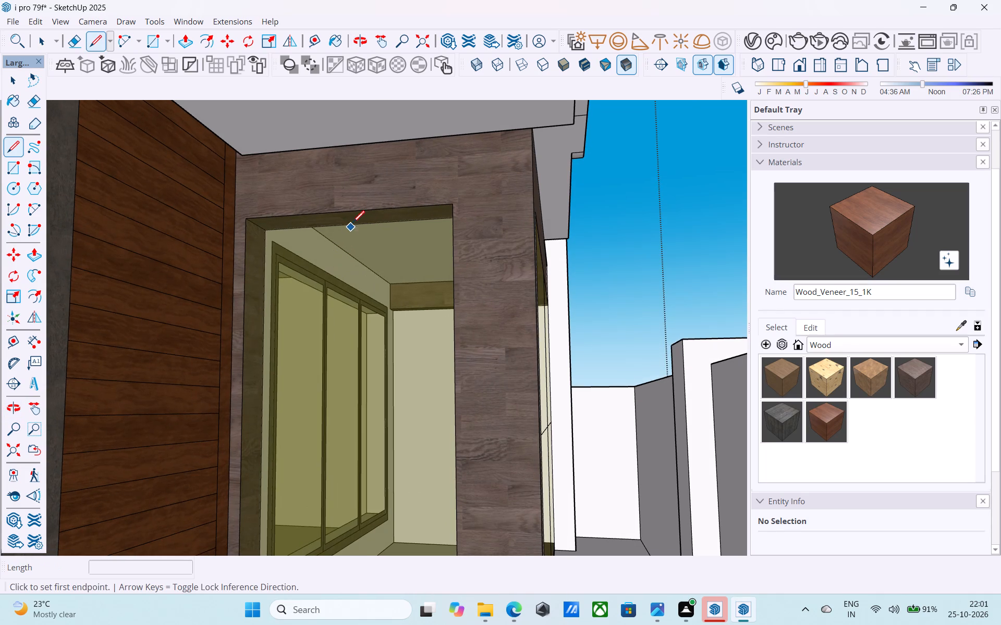
pyautogui.click(349, 211)
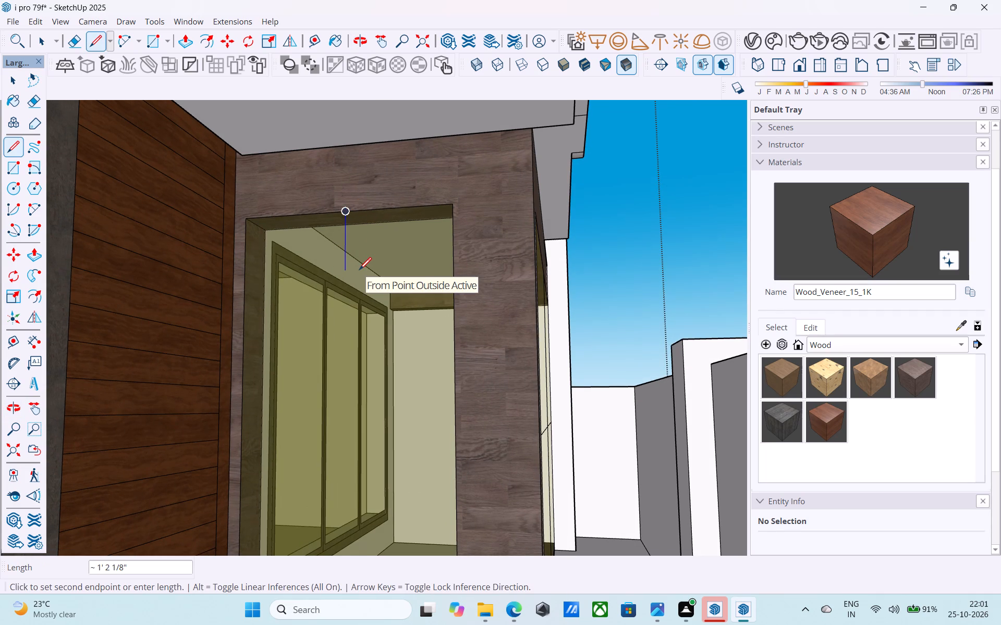
pyautogui.scroll(-6, 359, 270)
pyautogui.moveTo(360, 272); pyautogui.dragTo(350, 389, button='middle')
pyautogui.scroll(8, 353, 370)
pyautogui.scroll(-4, 360, 352)
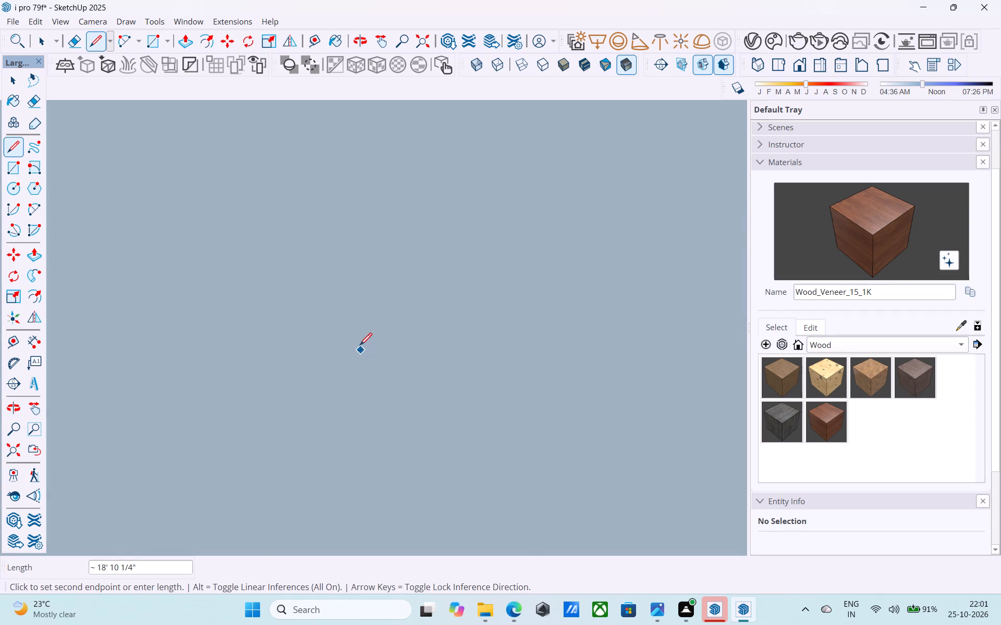
pyautogui.scroll(-20, 360, 346)
pyautogui.scroll(-2, 360, 346)
pyautogui.scroll(1, 362, 329)
pyautogui.scroll(-17, 362, 329)
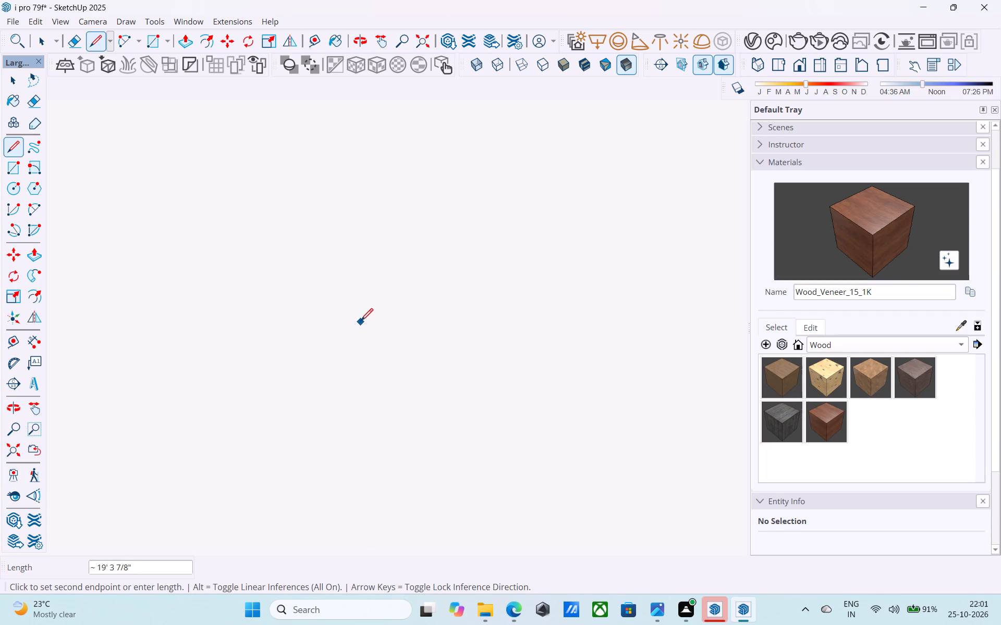
pyautogui.scroll(-17, 361, 322)
pyautogui.scroll(-5, 362, 315)
pyautogui.scroll(1, 362, 315)
pyautogui.scroll(-4, 362, 315)
pyautogui.scroll(-20, 363, 315)
pyautogui.scroll(-3, 363, 315)
pyautogui.moveTo(349, 321); pyautogui.dragTo(329, 397, button='middle')
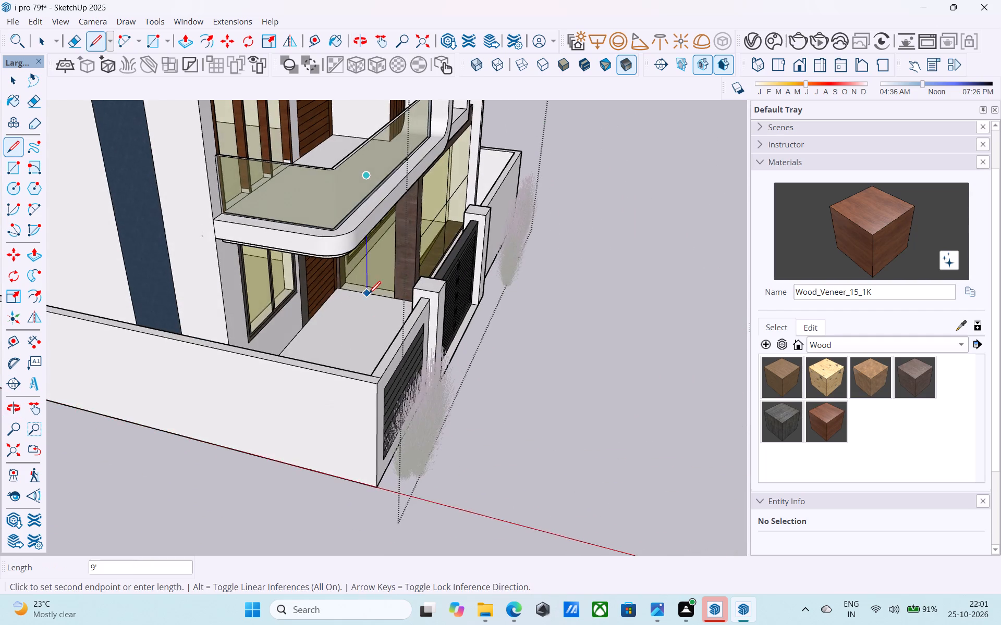
pyautogui.scroll(13, 369, 295)
pyautogui.click(361, 292)
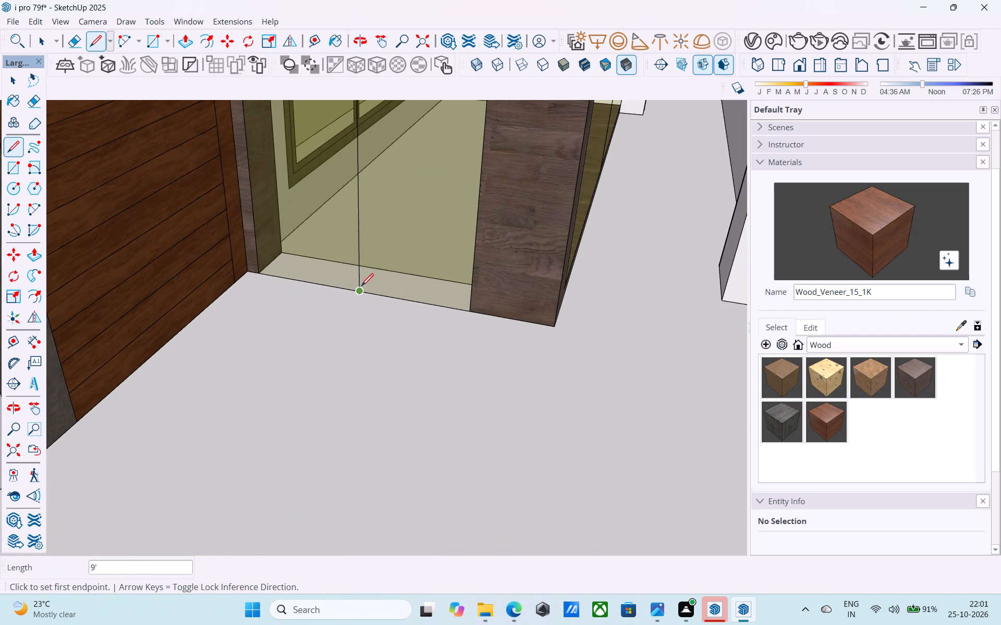
# Draw a horizontal dividing line 4' 3" long across the ground-floor side glass, between the midpoints of its side edges.
pyautogui.scroll(-5, 361, 287)
pyautogui.keyDown('shift'); pyautogui.moveTo(361, 285); pyautogui.dragTo(370, 330, button='middle'); pyautogui.keyUp('shift')
pyautogui.scroll(-1, 370, 330)
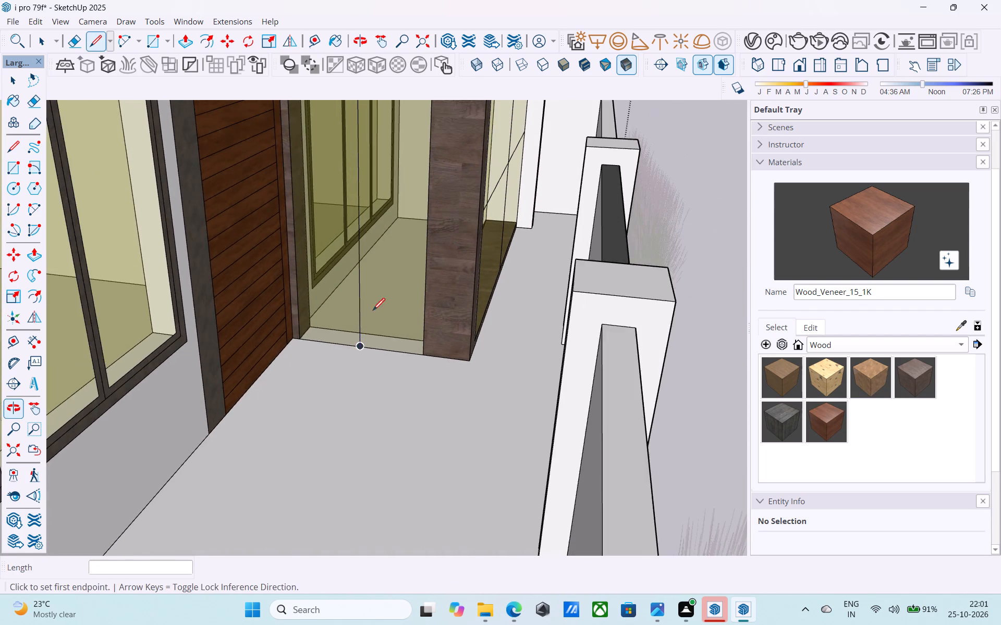
pyautogui.keyDown('shift'); pyautogui.moveTo(371, 278); pyautogui.dragTo(350, 466, button='middle'); pyautogui.keyUp('shift')
pyautogui.keyDown('shift'); pyautogui.moveTo(379, 331); pyautogui.dragTo(345, 382, button='middle'); pyautogui.keyUp('shift')
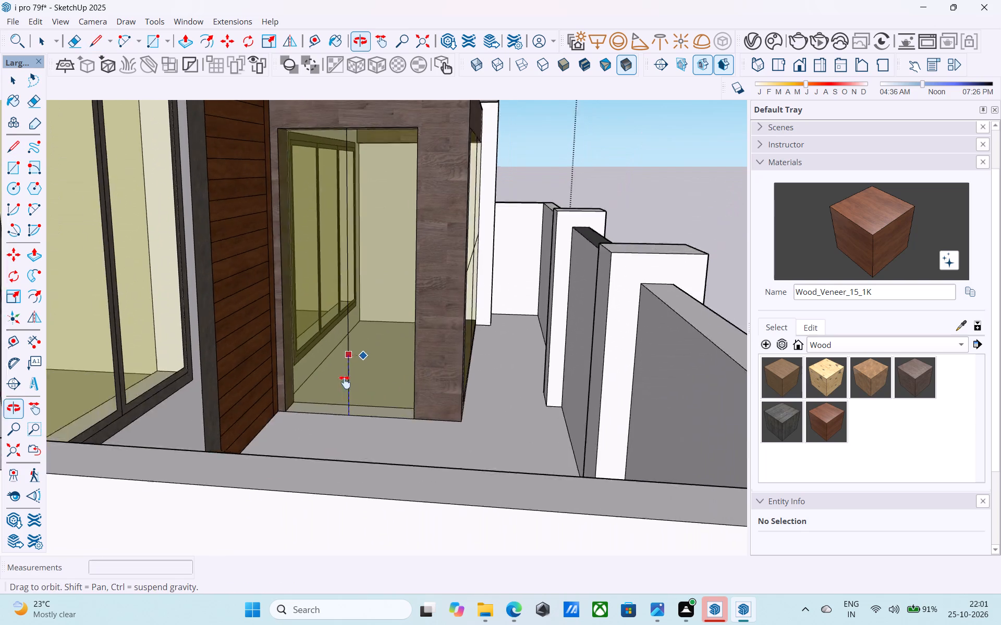
pyautogui.keyDown('shift'); pyautogui.moveTo(345, 382); pyautogui.dragTo(313, 402, button='middle'); pyautogui.keyUp('shift')
pyautogui.scroll(4, 271, 339)
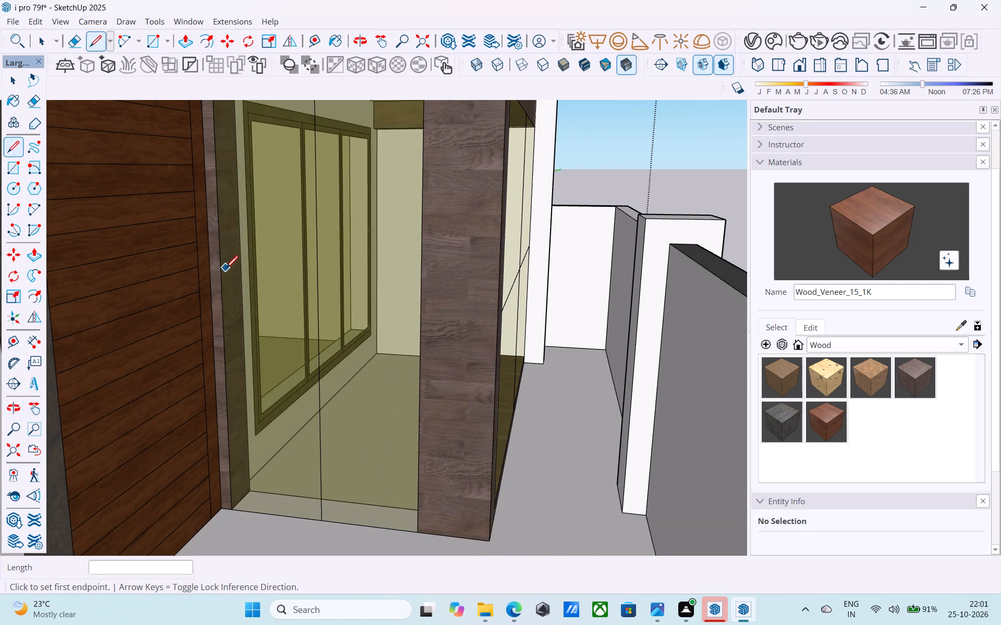
pyautogui.click(223, 307)
pyautogui.click(419, 321)
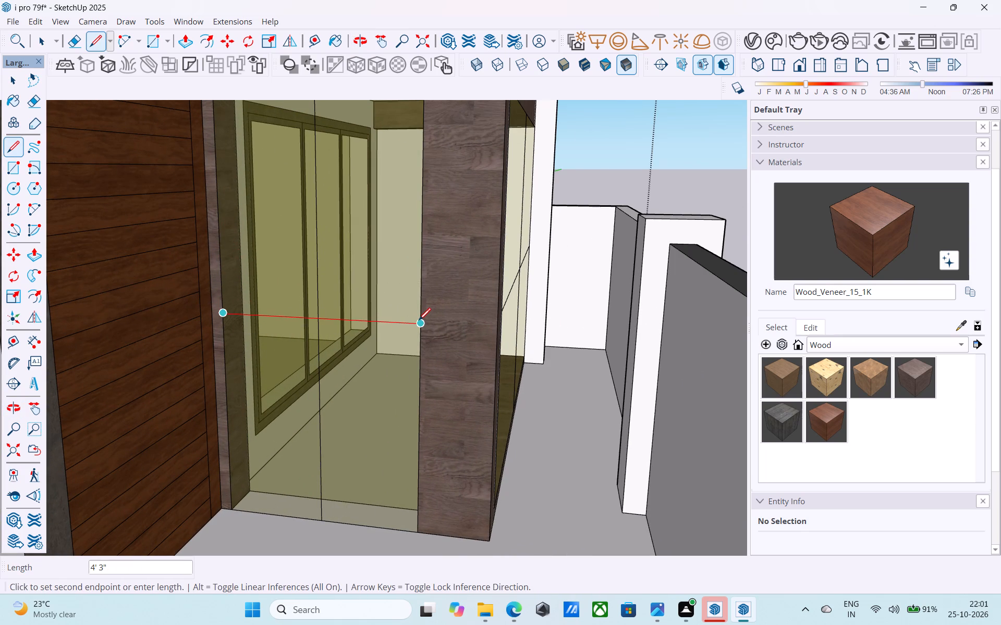
pyautogui.press('space')
pyautogui.press('space')
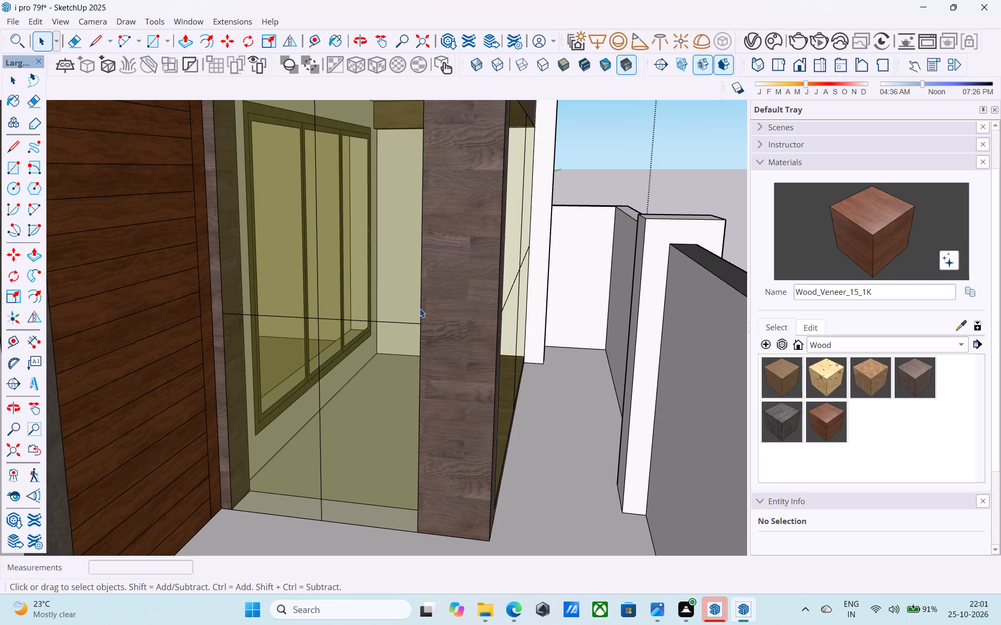
pyautogui.scroll(-5, 414, 306)
pyautogui.moveTo(413, 306); pyautogui.dragTo(233, 334, button='middle')
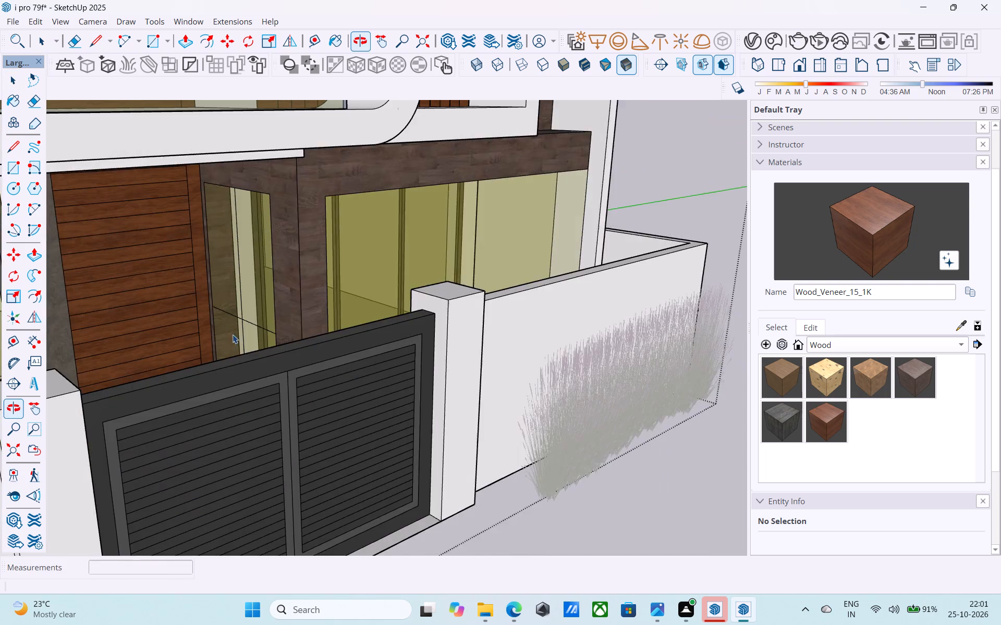
# Examine the ground-floor glass divisions, the front facade and the balcony from several angles and distances.
pyautogui.moveTo(389, 314); pyautogui.dragTo(153, 338, button='middle')
pyautogui.scroll(-4, 192, 328)
pyautogui.moveTo(240, 331); pyautogui.dragTo(93, 382, button='middle')
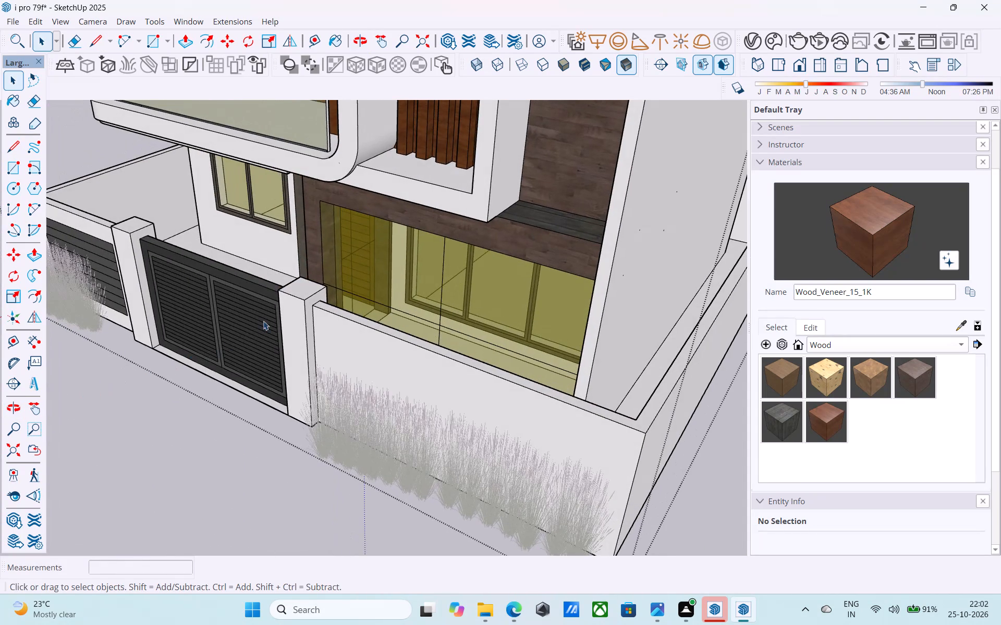
pyautogui.scroll(-5, 263, 321)
pyautogui.moveTo(263, 321); pyautogui.dragTo(416, 308, button='middle')
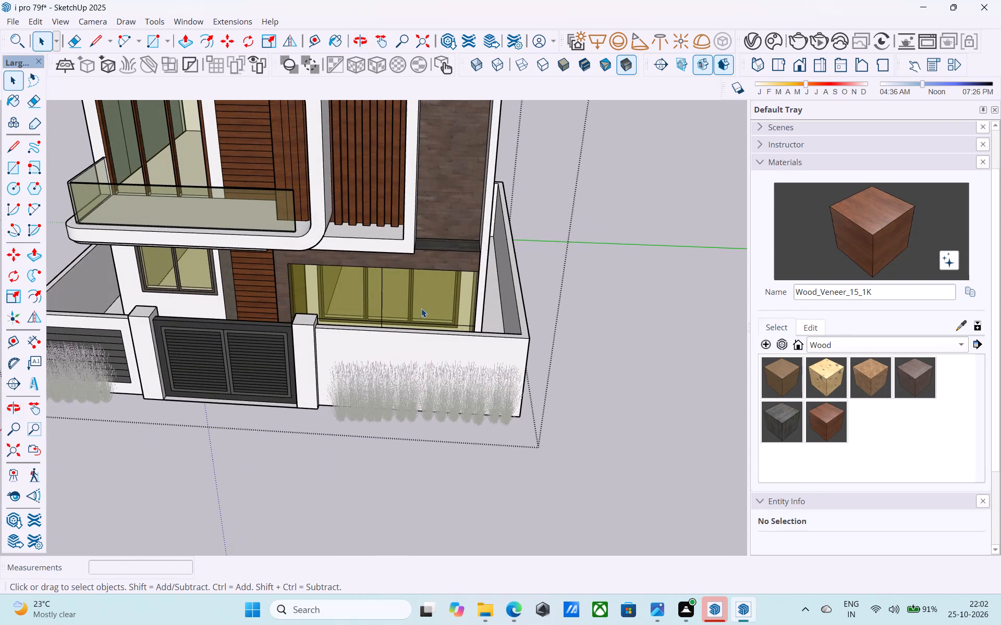
pyautogui.scroll(-6, 421, 308)
pyautogui.moveTo(300, 314); pyautogui.dragTo(546, 310, button='middle')
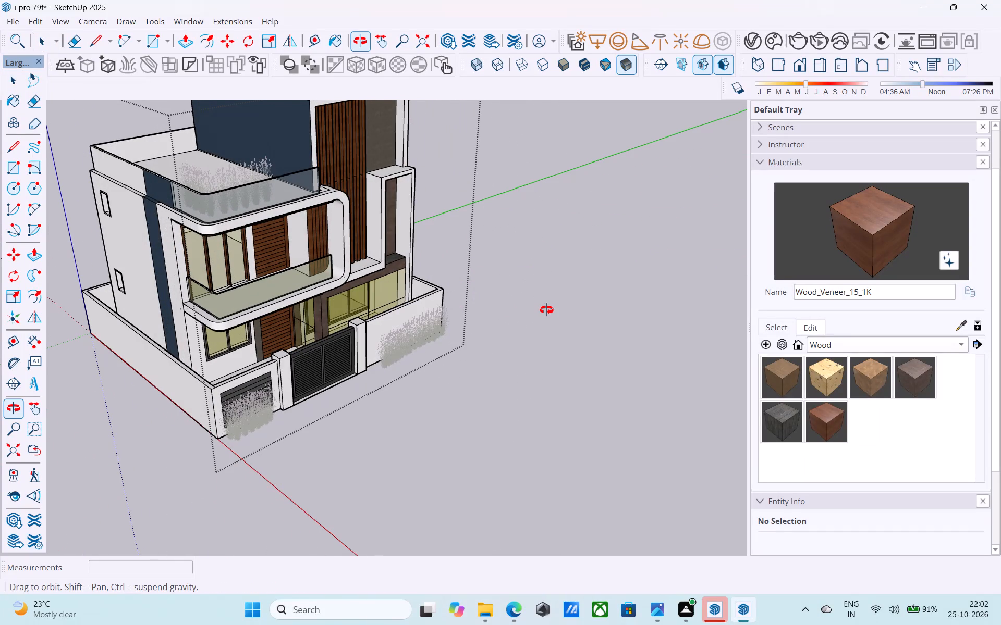
pyautogui.moveTo(546, 310); pyautogui.dragTo(584, 306, button='middle')
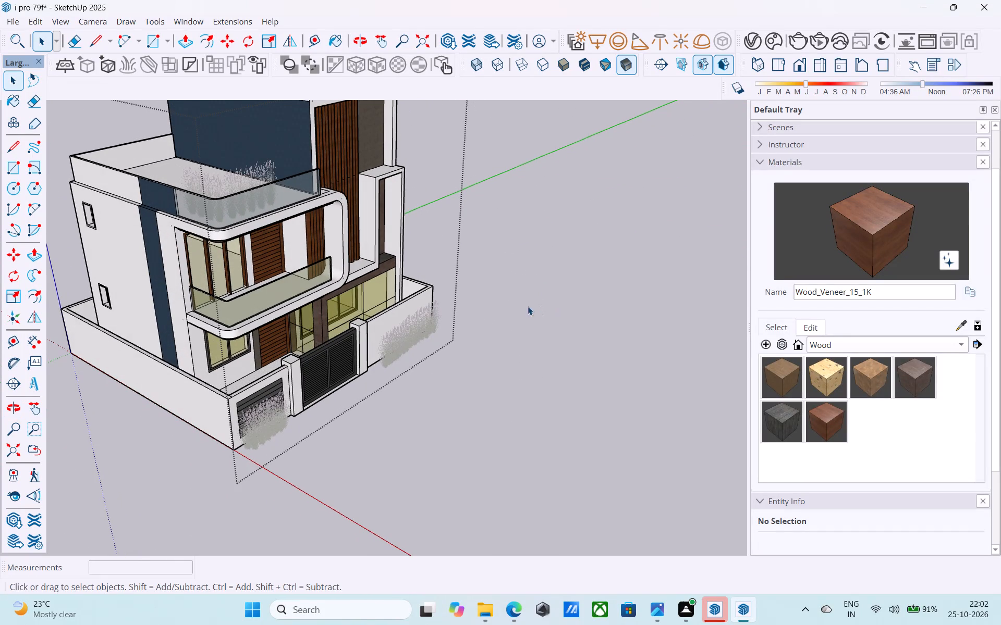
pyautogui.moveTo(418, 307); pyautogui.dragTo(430, 305, button='middle')
pyautogui.scroll(-3, 570, 293)
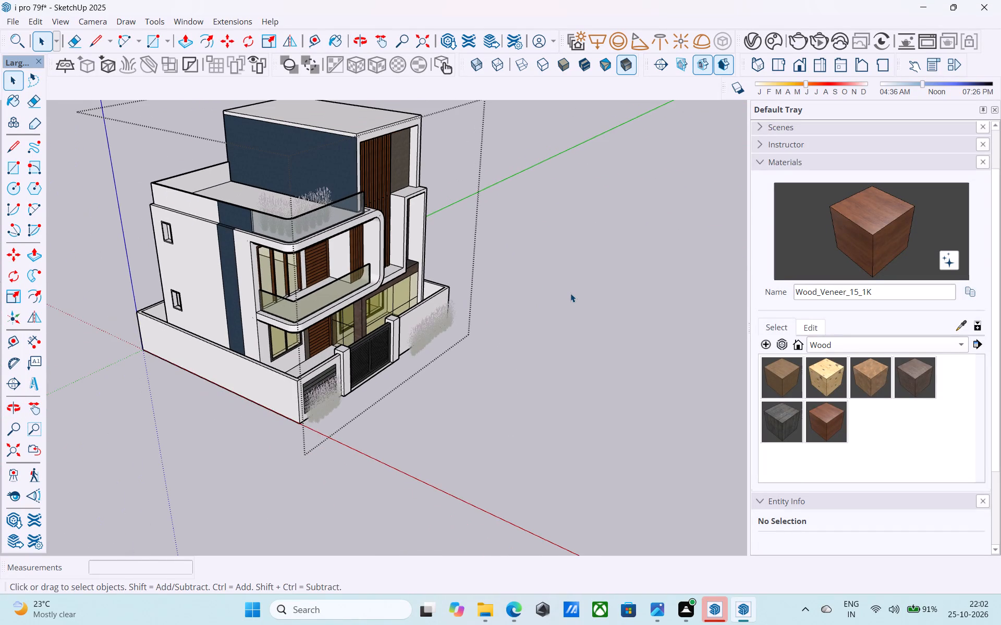
pyautogui.moveTo(564, 297); pyautogui.dragTo(547, 302, button='middle')
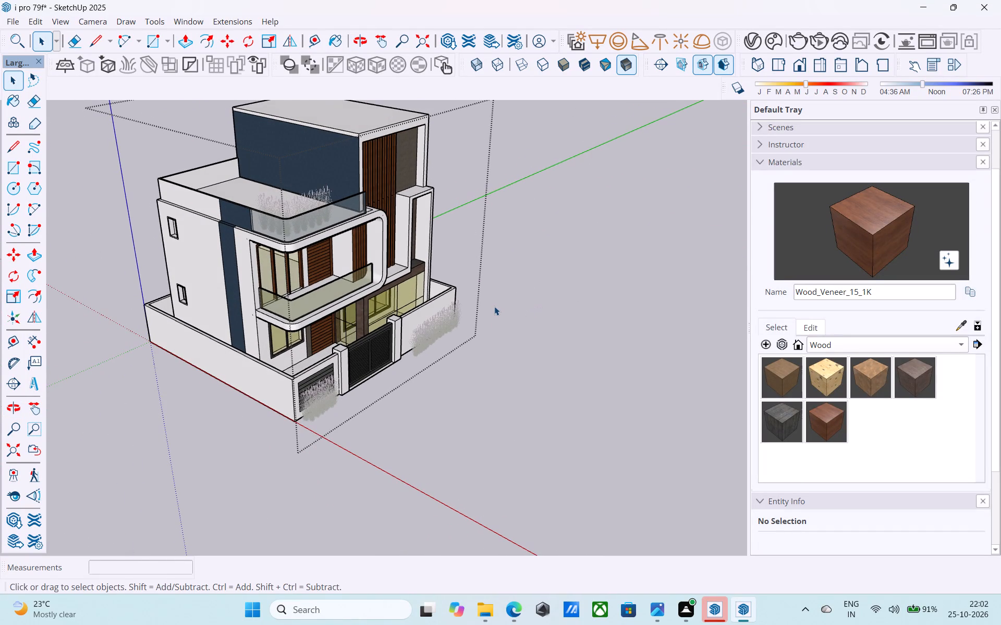
pyautogui.scroll(4, 494, 306)
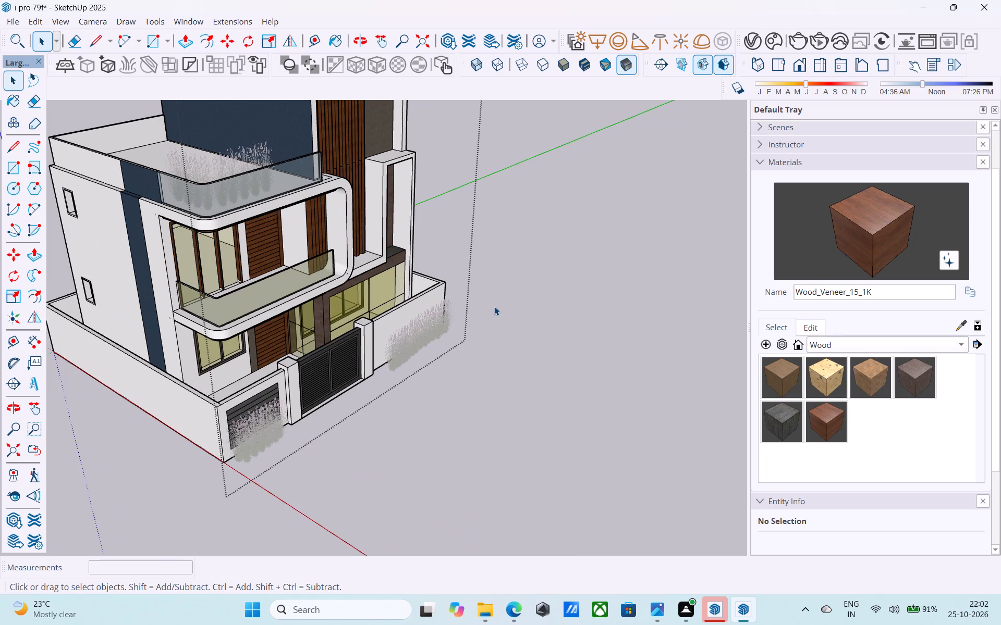
pyautogui.scroll(-5, 494, 306)
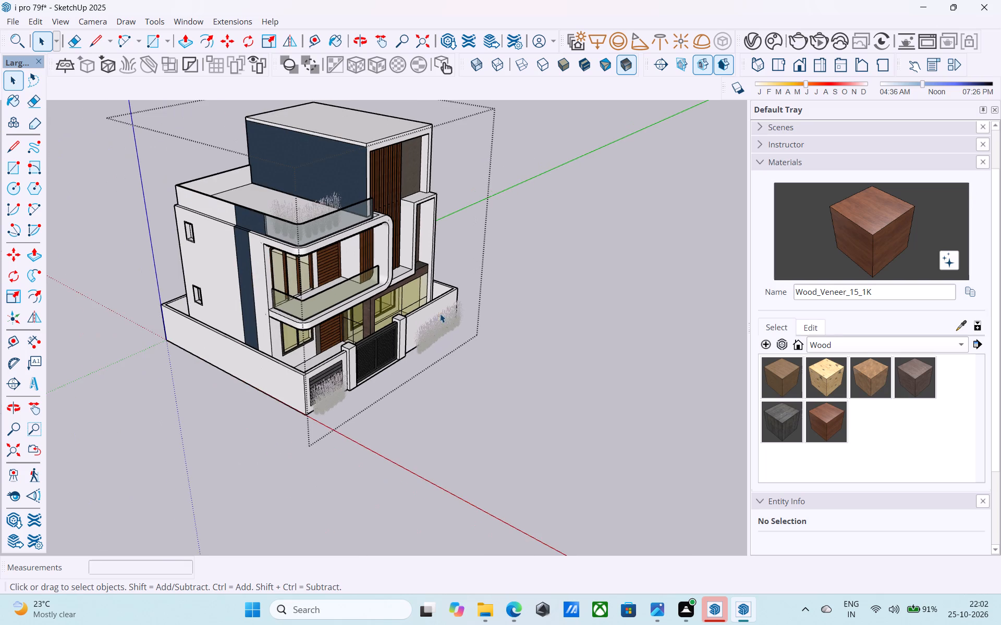
pyautogui.scroll(11, 290, 283)
pyautogui.scroll(8, 308, 324)
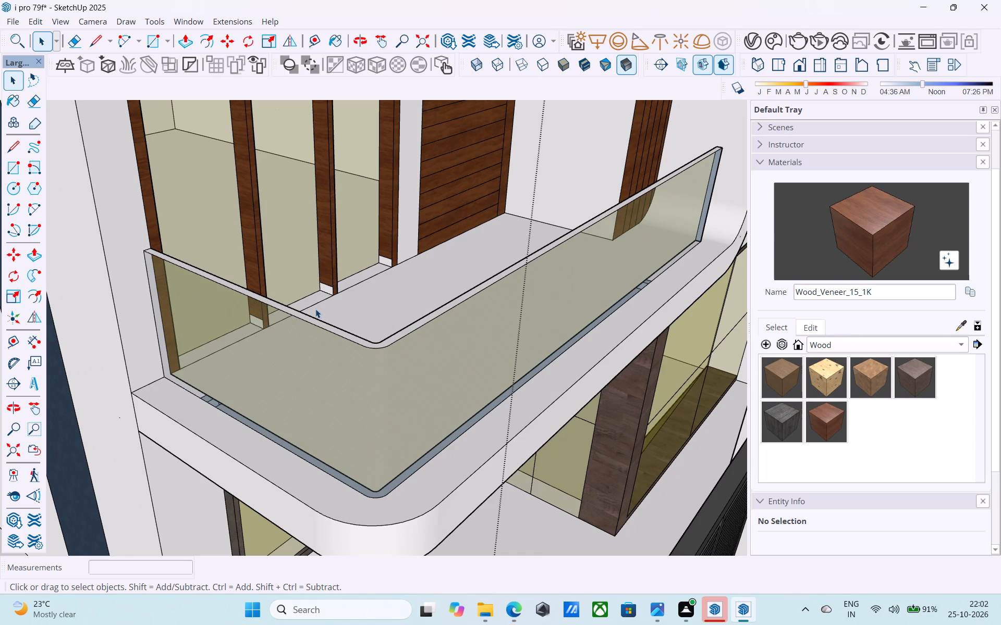
# Save the house model.
pyautogui.hotkey('ctrl', 's')
pyautogui.press('space')
pyautogui.hotkey('ctrl', 's')
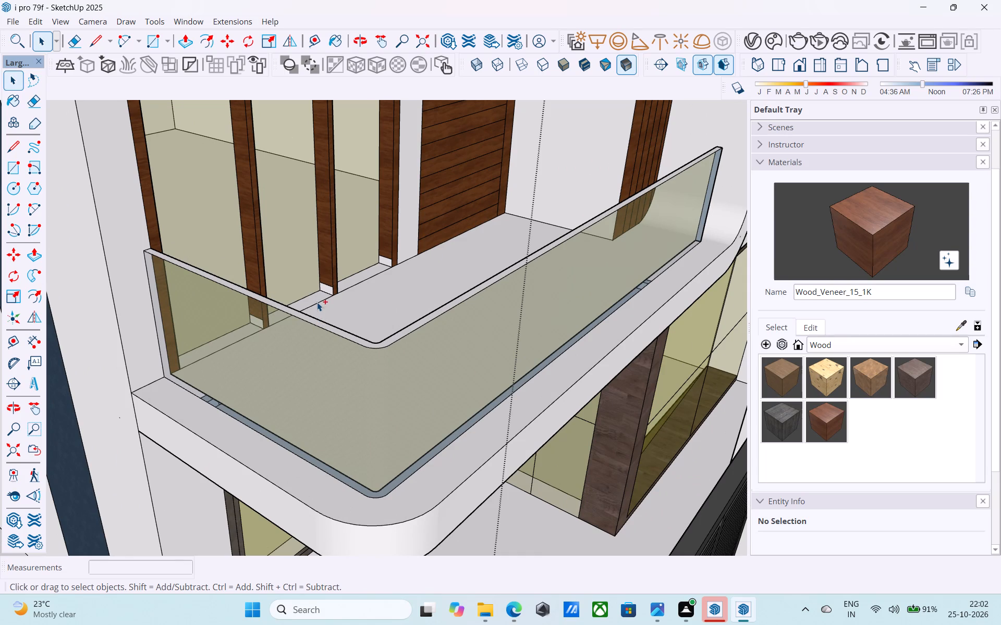
pyautogui.press('space')
# Examine the whole house's massing and facade from near and far while its group is open.
pyautogui.scroll(-6, 319, 302)
pyautogui.middleClick(319, 302)
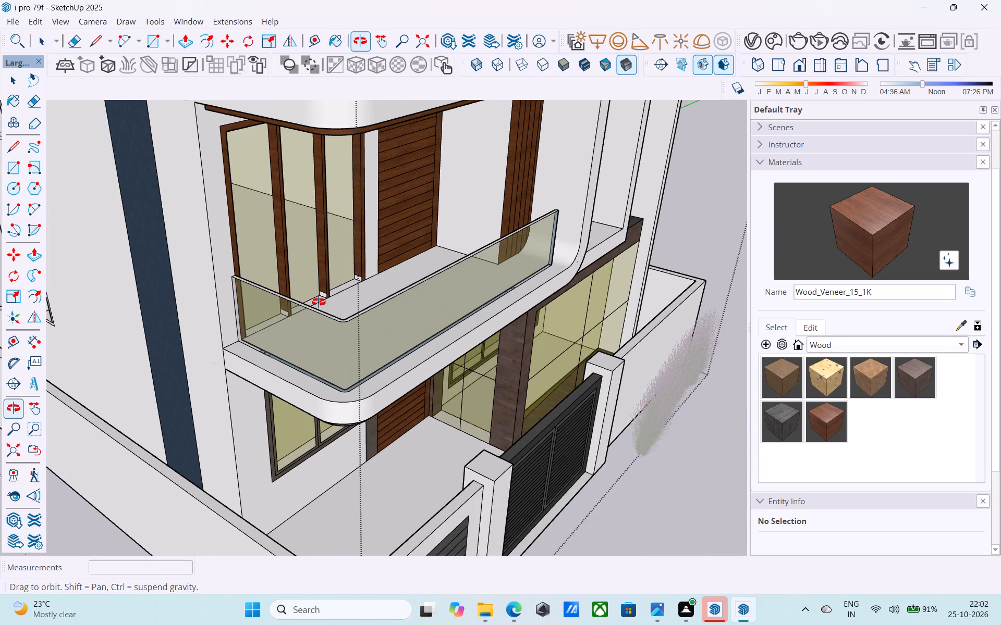
pyautogui.scroll(-4, 319, 302)
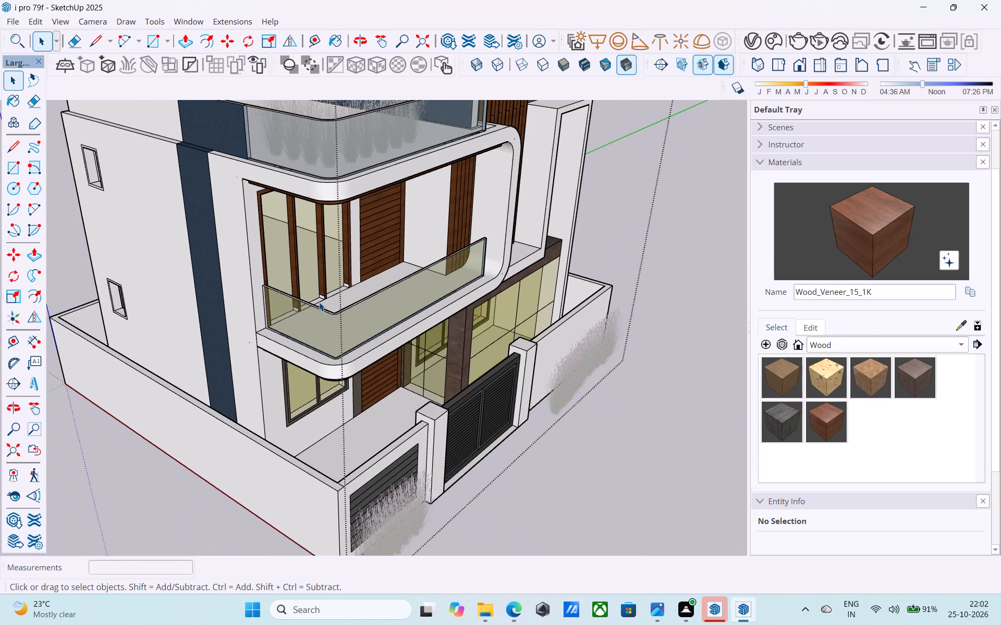
pyautogui.scroll(-6, 319, 302)
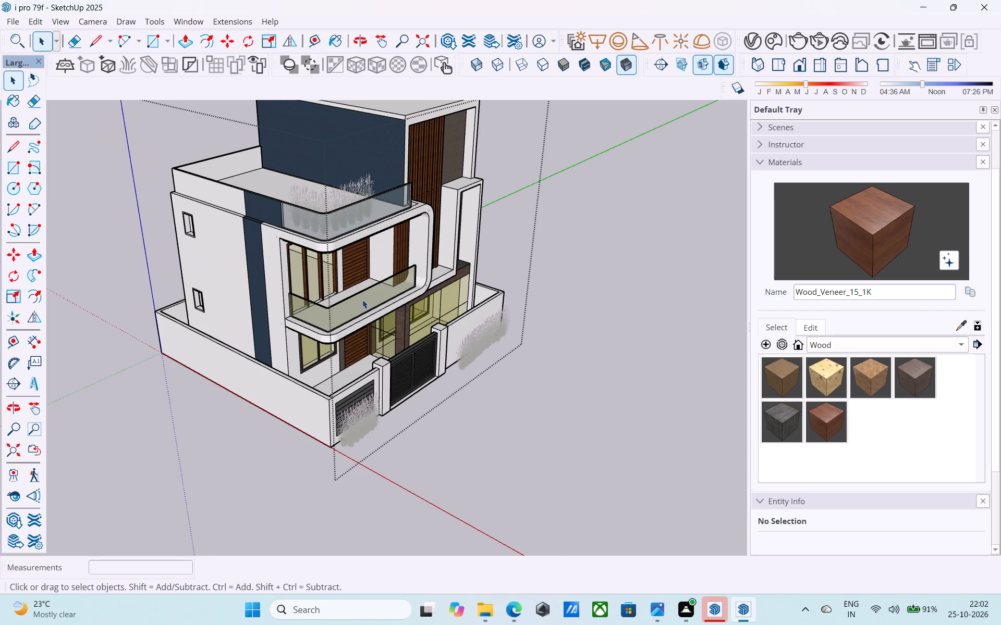
pyautogui.scroll(-1, 362, 299)
pyautogui.middleClick(362, 299)
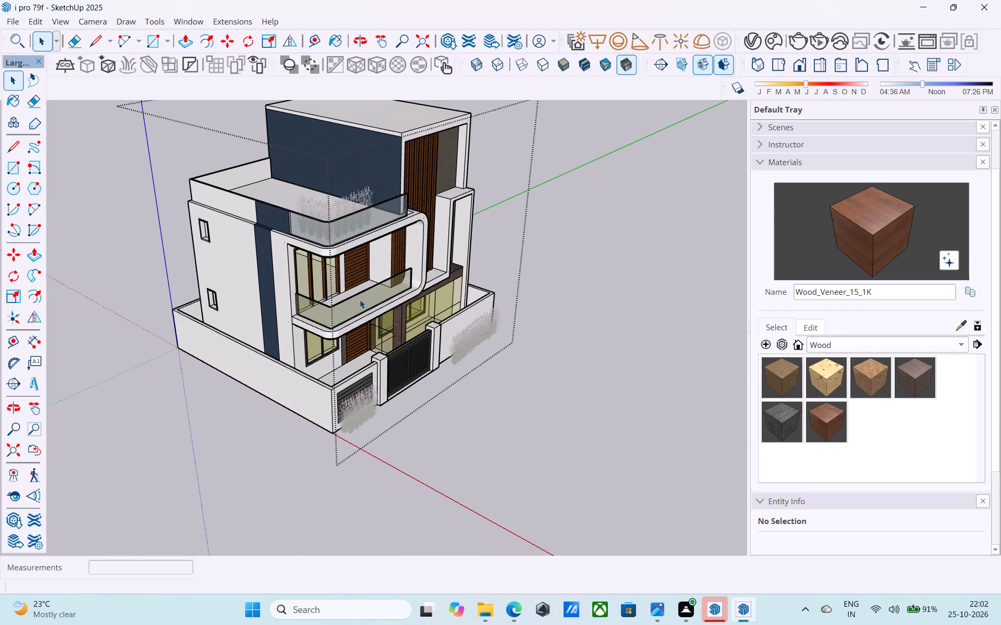
pyautogui.scroll(-3, 360, 299)
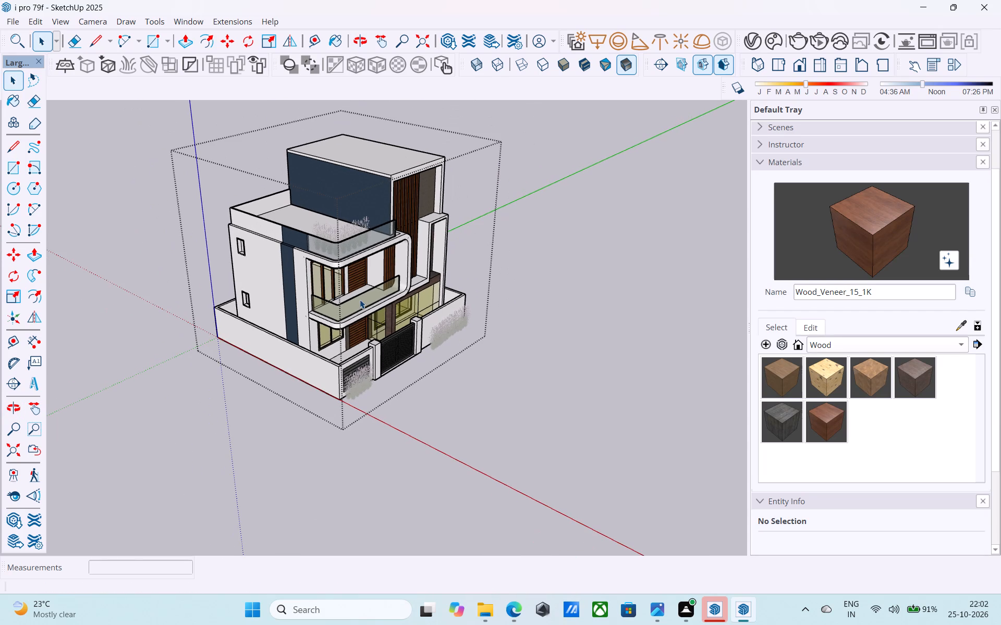
pyautogui.scroll(-2, 360, 299)
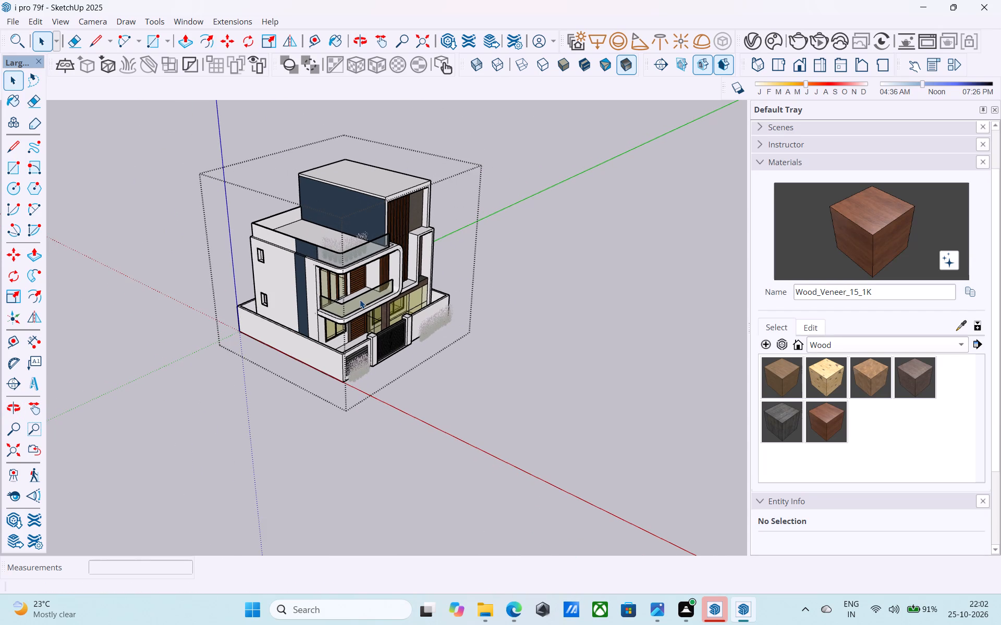
pyautogui.scroll(-6, 360, 299)
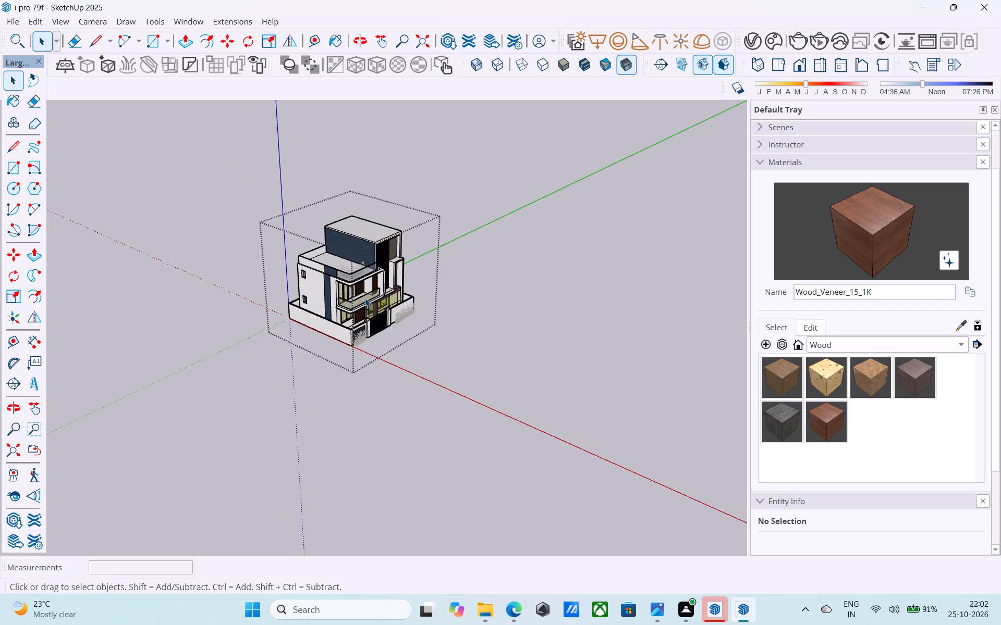
pyautogui.scroll(-2, 365, 298)
pyautogui.scroll(3, 365, 296)
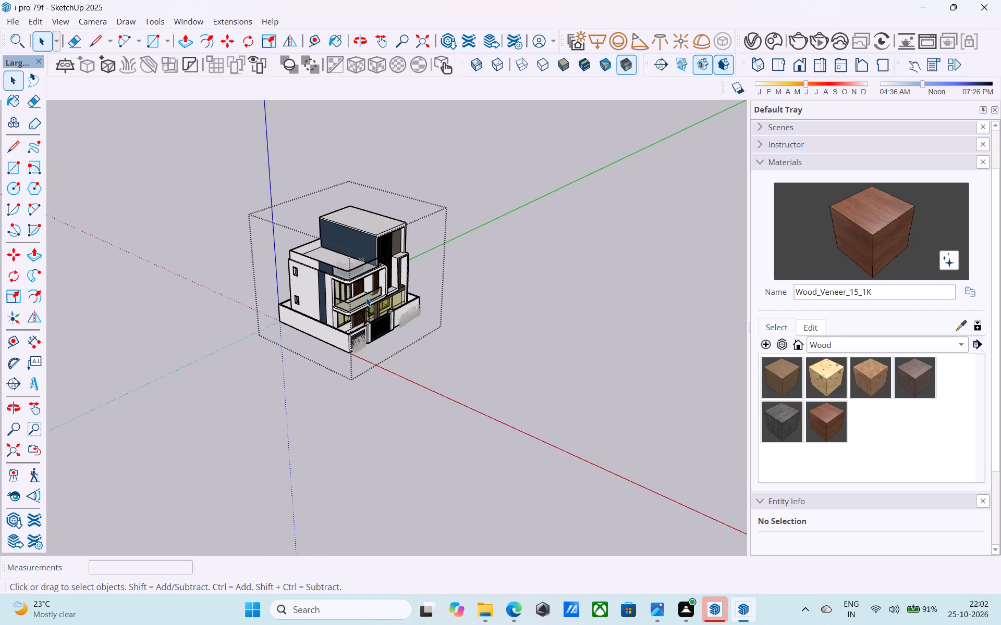
pyautogui.scroll(-5, 366, 298)
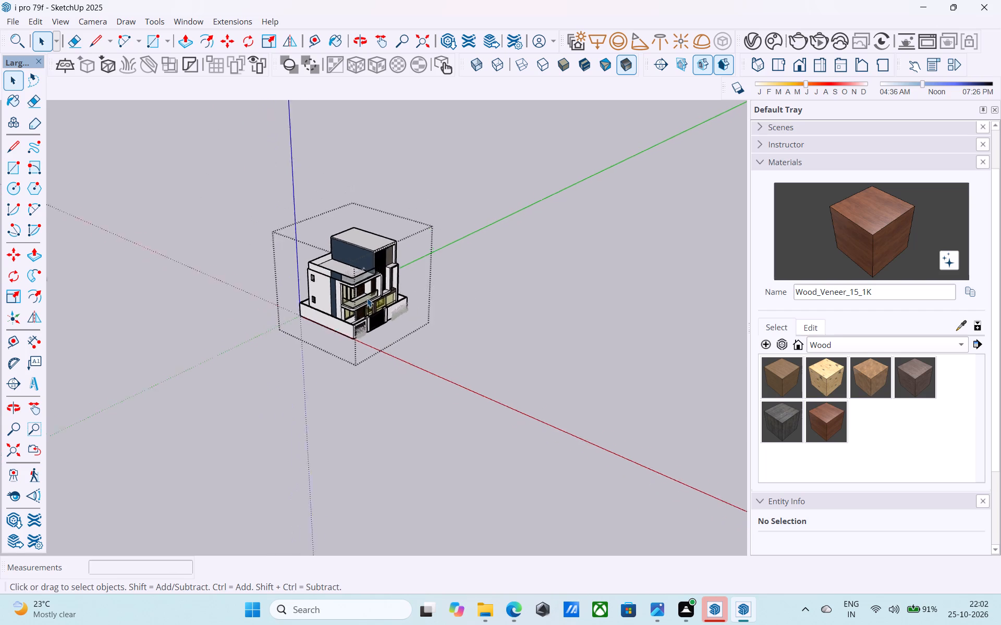
pyautogui.scroll(-1, 367, 298)
pyautogui.moveTo(368, 298); pyautogui.dragTo(373, 283, button='middle')
pyautogui.scroll(6, 375, 283)
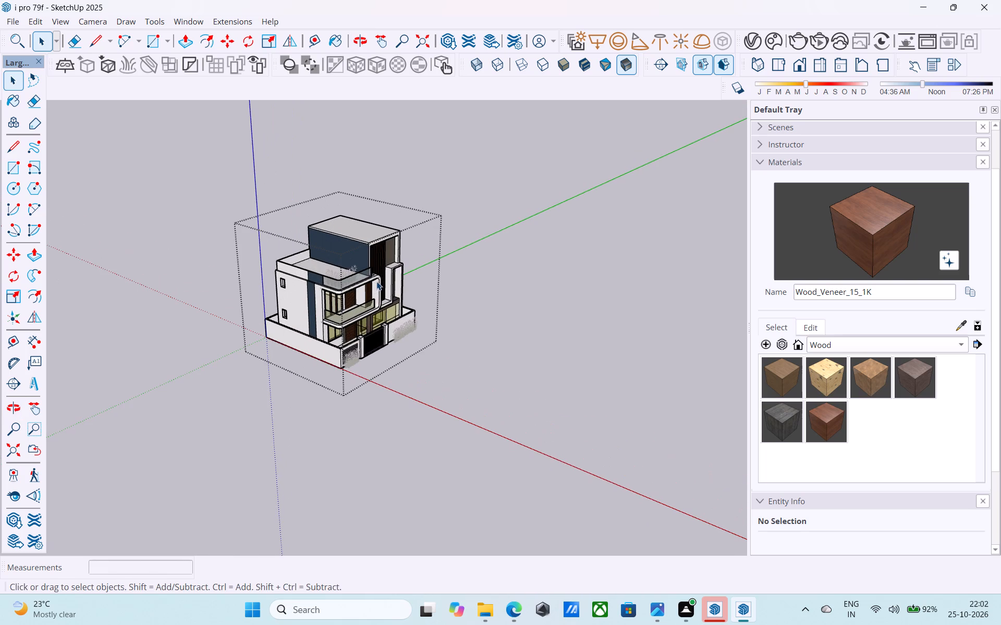
pyautogui.scroll(8, 376, 281)
# Close the house group and save the model.
pyautogui.click(470, 283)
pyautogui.click(514, 282)
pyautogui.moveTo(370, 320); pyautogui.dragTo(358, 307, button='middle')
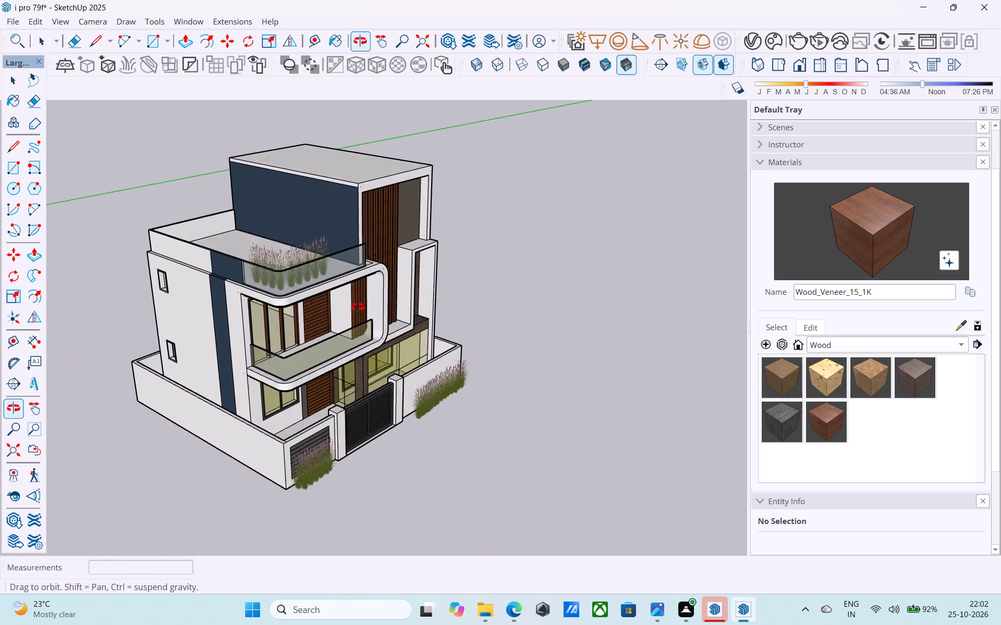
pyautogui.moveTo(358, 307); pyautogui.dragTo(356, 305, button='middle')
pyautogui.scroll(1, 356, 304)
pyautogui.hotkey('ctrl', 's')
pyautogui.hotkey('ctrl', 's')
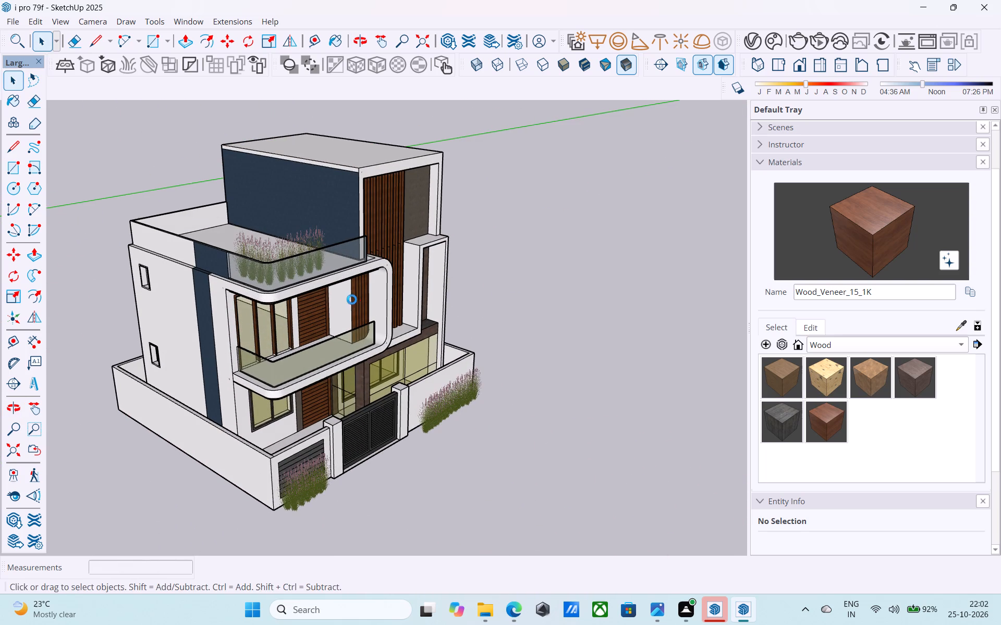
# Examine the complete house exterior from the front, both sides and above, including the roof terrace and boundary wall.
pyautogui.scroll(-2, 353, 295)
pyautogui.moveTo(352, 295); pyautogui.dragTo(322, 276, button='middle')
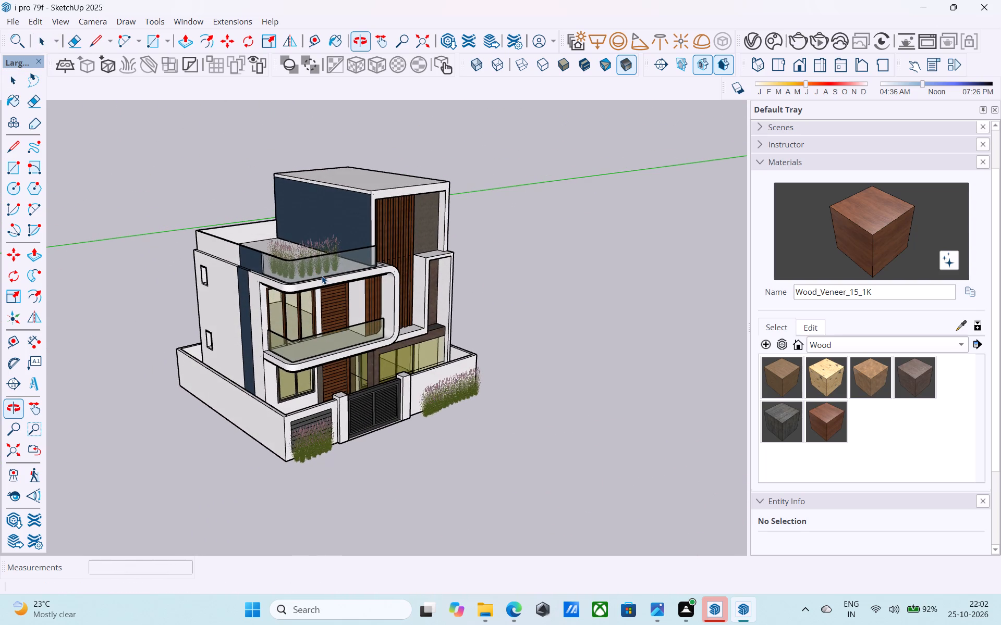
pyautogui.scroll(6, 322, 276)
pyautogui.scroll(-7, 322, 276)
pyautogui.moveTo(329, 329); pyautogui.dragTo(279, 317, button='middle')
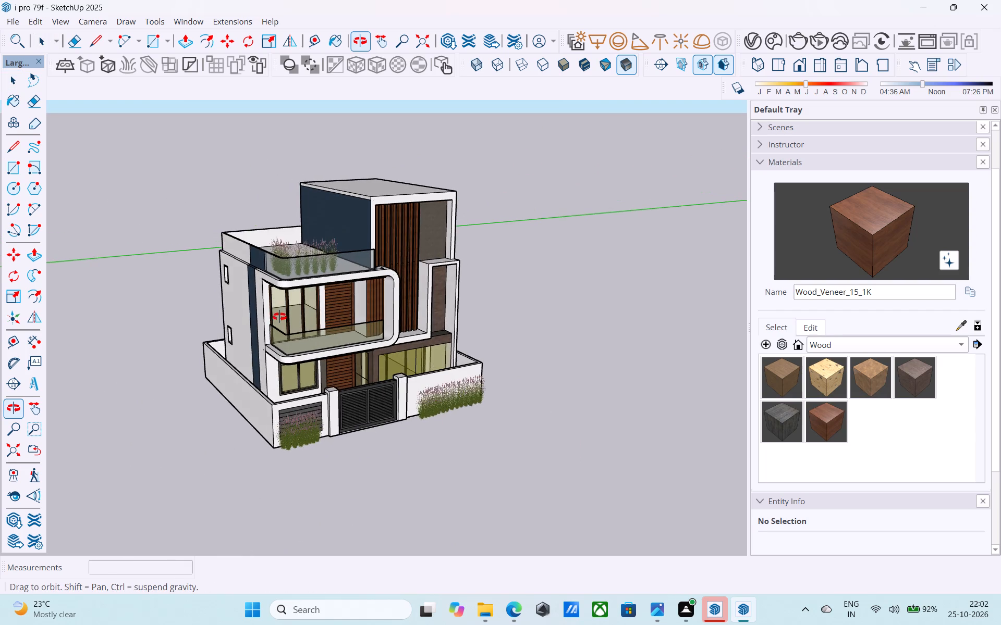
pyautogui.moveTo(279, 317); pyautogui.dragTo(279, 307, button='middle')
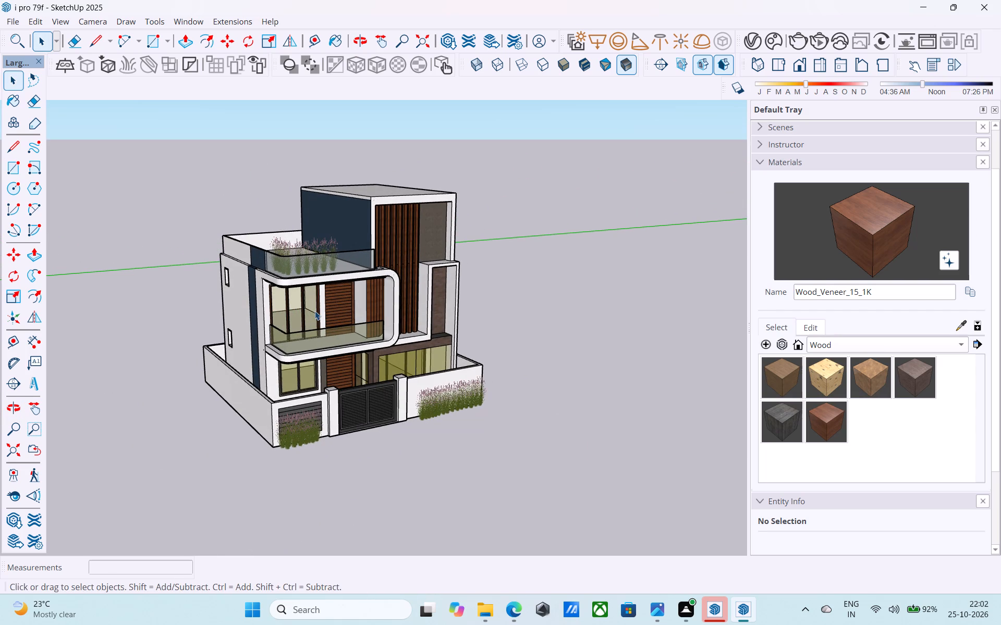
pyautogui.moveTo(302, 399); pyautogui.dragTo(189, 408, button='middle')
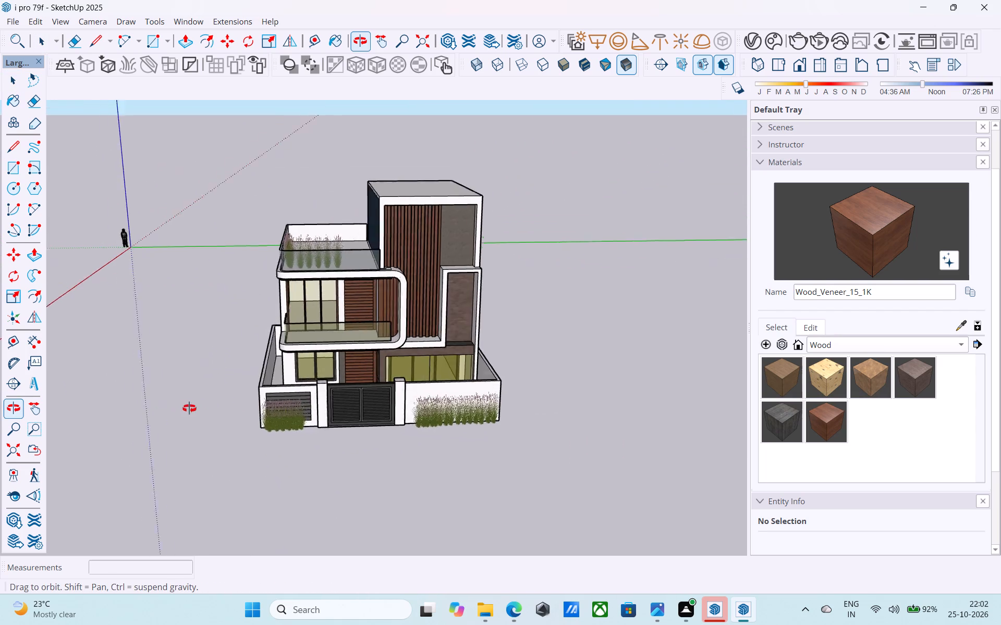
pyautogui.moveTo(189, 408); pyautogui.dragTo(189, 407, button='middle')
pyautogui.moveTo(189, 407); pyautogui.dragTo(560, 362, button='middle')
pyautogui.moveTo(227, 371); pyautogui.dragTo(512, 377, button='middle')
pyautogui.middleClick(513, 377)
pyautogui.moveTo(167, 363); pyautogui.dragTo(580, 382, button='middle')
pyautogui.moveTo(232, 379); pyautogui.dragTo(644, 383, button='middle')
pyautogui.moveTo(639, 383); pyautogui.dragTo(589, 383, button='middle')
pyautogui.moveTo(368, 383); pyautogui.dragTo(581, 379, button='middle')
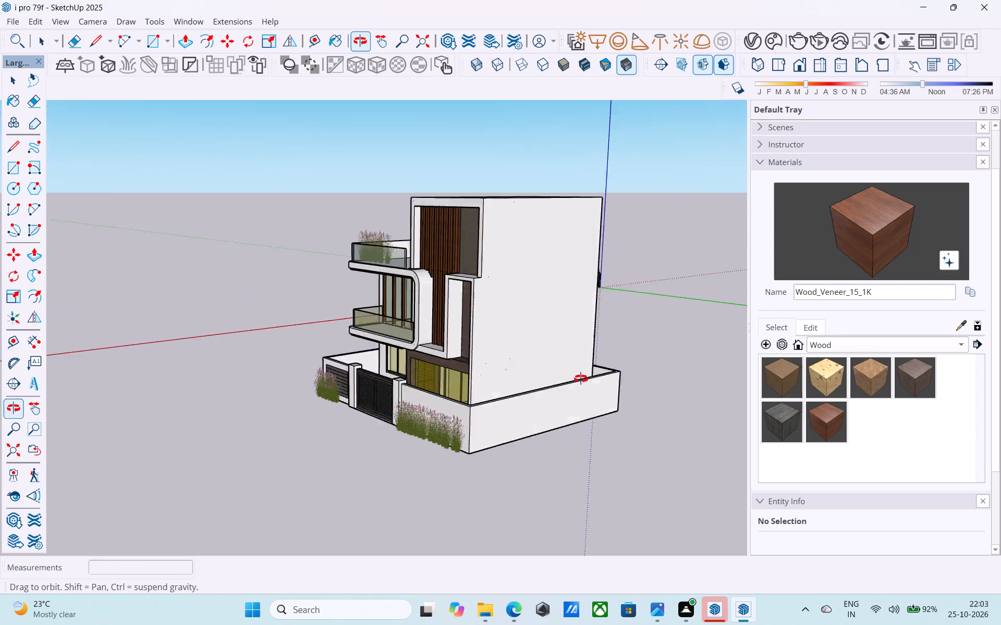
pyautogui.moveTo(581, 379); pyautogui.dragTo(588, 377, button='middle')
pyautogui.scroll(6, 360, 376)
pyautogui.scroll(-2, 360, 358)
pyautogui.moveTo(362, 370); pyautogui.dragTo(637, 399, button='middle')
pyautogui.scroll(5, 572, 362)
pyautogui.scroll(-6, 576, 339)
pyautogui.scroll(1, 574, 362)
pyautogui.scroll(-4, 556, 344)
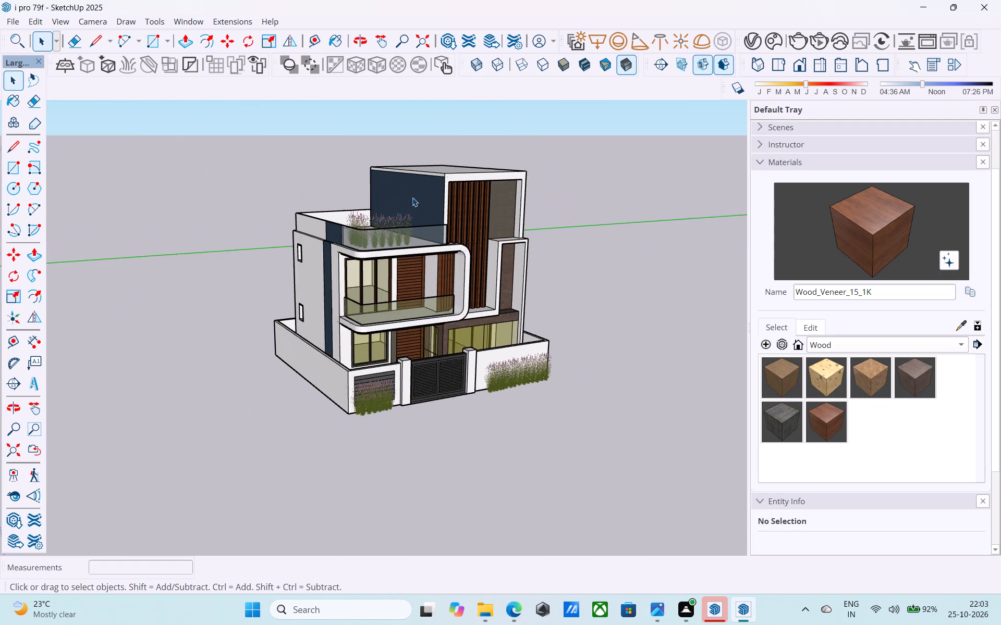
pyautogui.scroll(12, 410, 195)
pyautogui.moveTo(401, 213); pyautogui.dragTo(377, 376, button='middle')
pyautogui.scroll(-12, 345, 360)
pyautogui.moveTo(337, 384); pyautogui.dragTo(369, 278, button='middle')
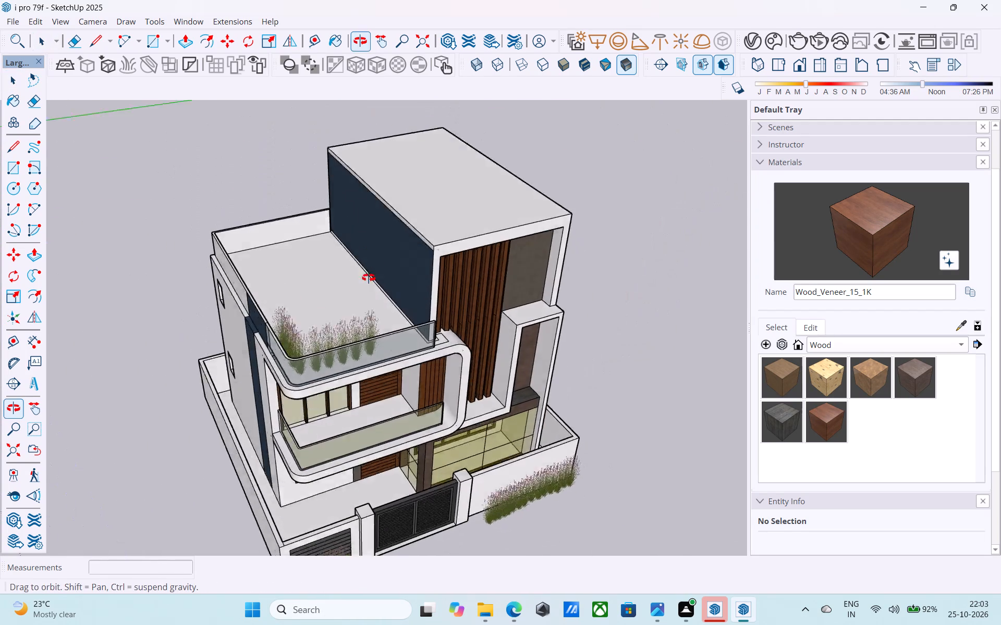
pyautogui.moveTo(369, 278); pyautogui.dragTo(393, 206, button='middle')
pyautogui.moveTo(249, 382); pyautogui.dragTo(352, 343, button='middle')
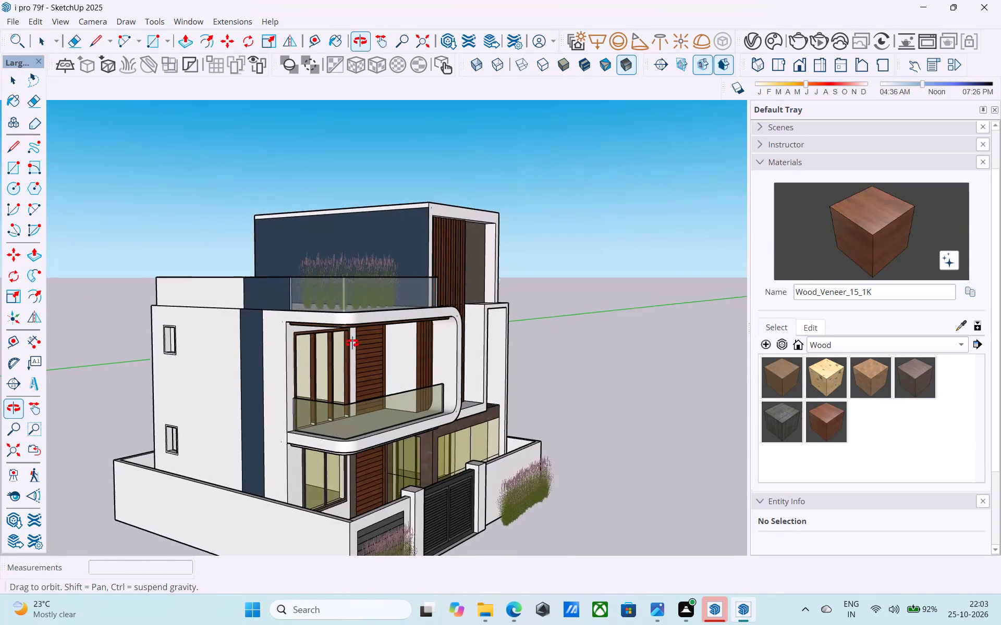
pyautogui.moveTo(352, 343); pyautogui.dragTo(369, 351, button='middle')
pyautogui.scroll(-1, 374, 354)
pyautogui.moveTo(368, 353); pyautogui.dragTo(234, 354, button='middle')
pyautogui.scroll(-3, 235, 350)
pyautogui.moveTo(231, 355); pyautogui.dragTo(253, 353, button='middle')
# Paint the house's white walls, frames and boundary wall with the Marble_01_1K material from the Stone collection.
pyautogui.click(847, 349)
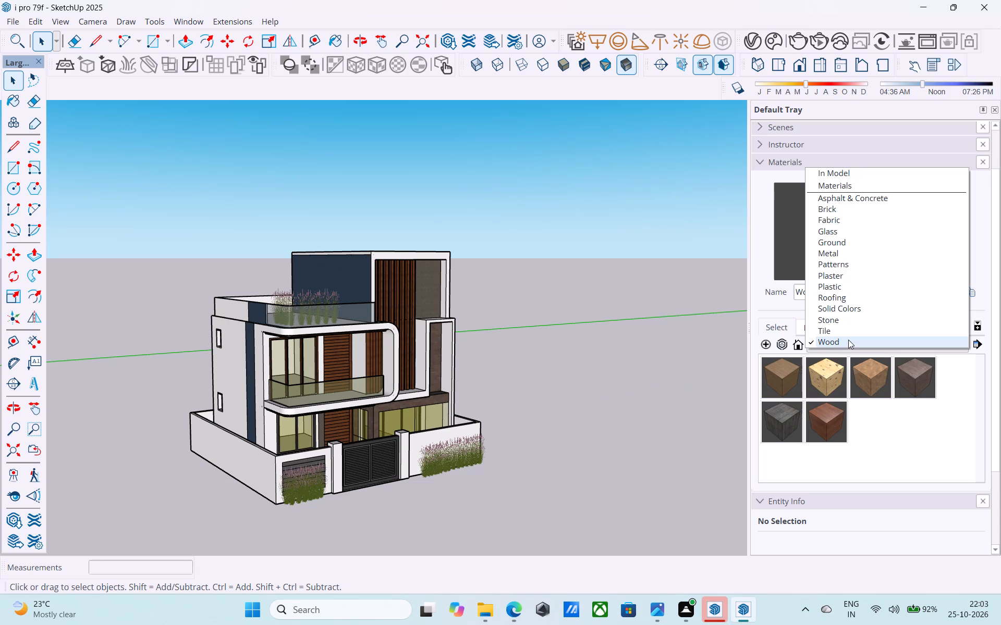
pyautogui.moveTo(848, 328); pyautogui.dragTo(847, 323)
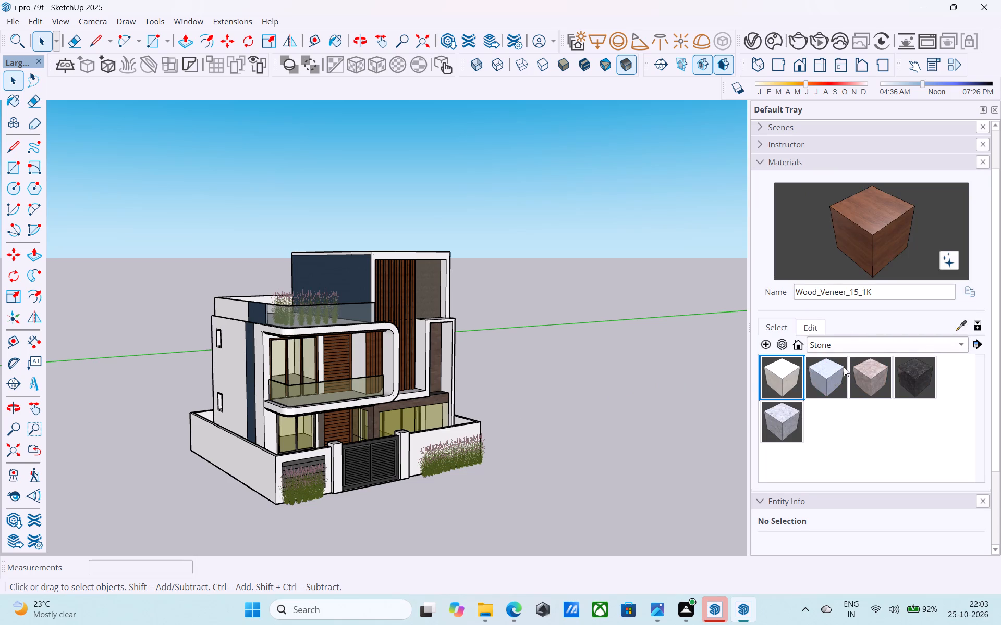
pyautogui.click(780, 382)
pyautogui.moveTo(571, 346); pyautogui.dragTo(274, 534, button='middle')
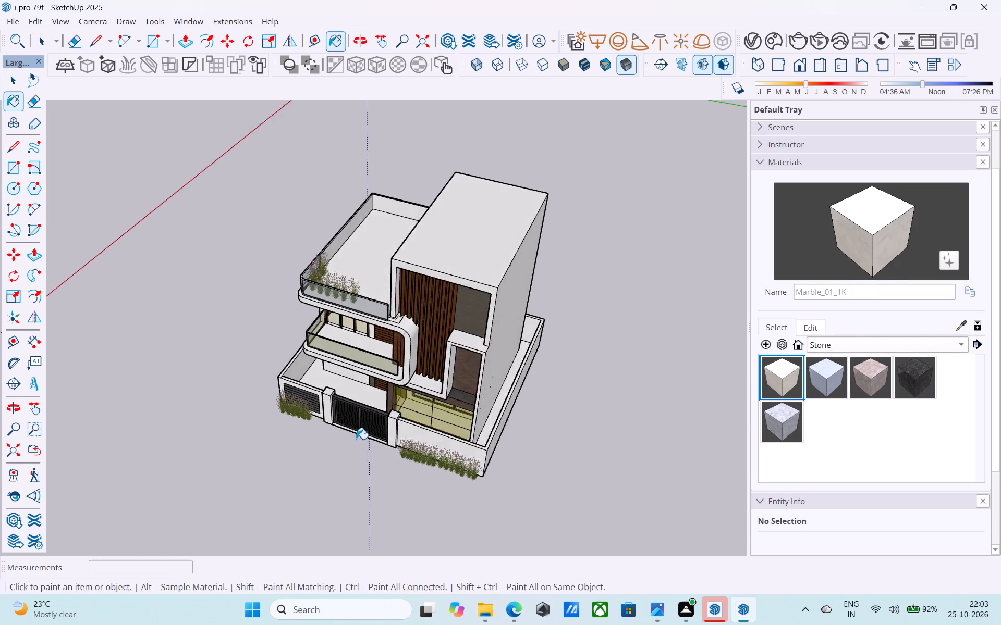
pyautogui.scroll(8, 349, 427)
pyautogui.click(367, 379)
pyautogui.moveTo(367, 378); pyautogui.dragTo(572, 295, button='middle')
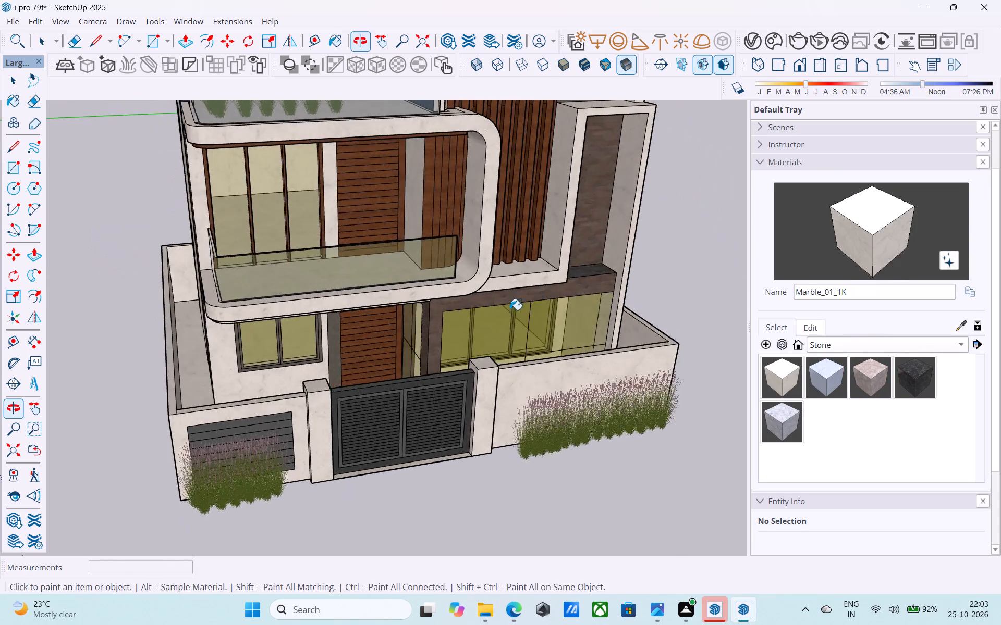
pyautogui.scroll(-5, 492, 333)
pyautogui.moveTo(477, 399); pyautogui.dragTo(510, 246, button='middle')
pyautogui.moveTo(488, 274); pyautogui.dragTo(518, 314, button='middle')
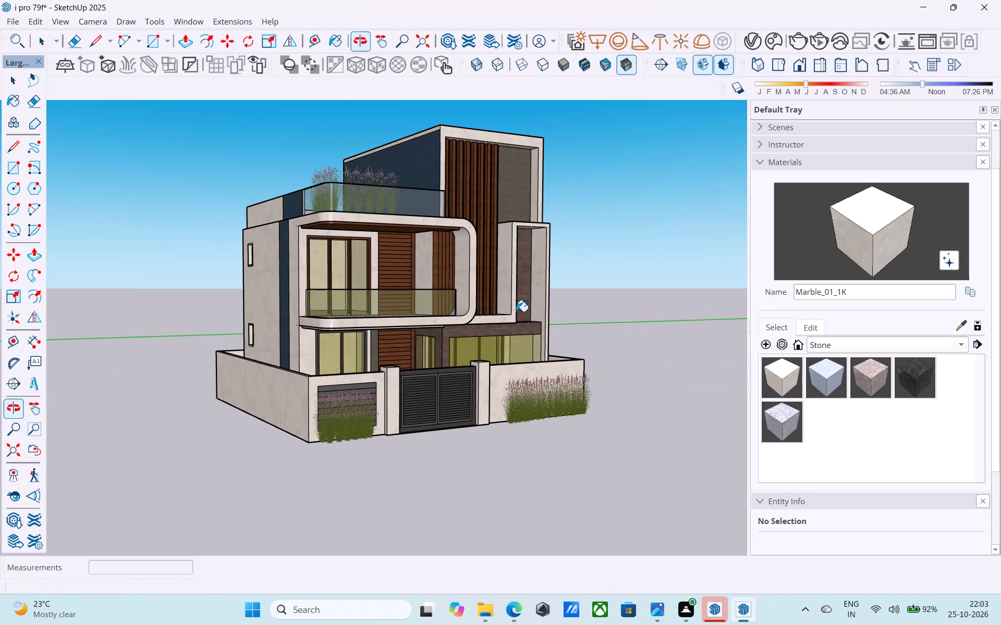
# Save the house model with its new marble wall finish.
pyautogui.moveTo(504, 298); pyautogui.dragTo(539, 332, button='middle')
pyautogui.scroll(2, 539, 332)
pyautogui.hotkey('ctrl', 's')
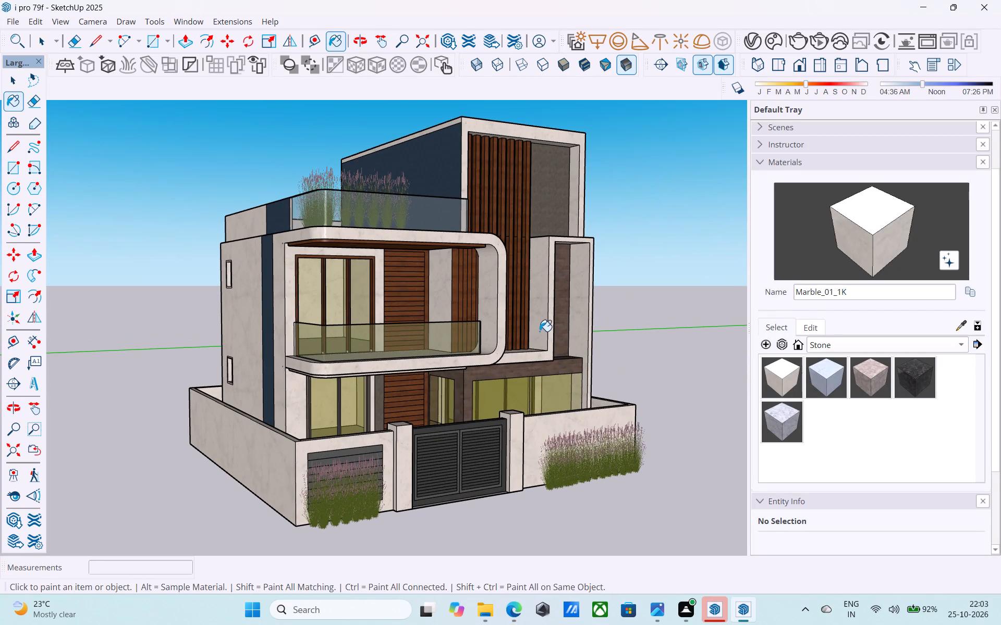
# Run a V-Ray test render of the marble-finished house from a front corner view, and close the frame buffer.
pyautogui.press('space')
pyautogui.click(656, 299)
pyautogui.moveTo(603, 323); pyautogui.dragTo(521, 329, button='middle')
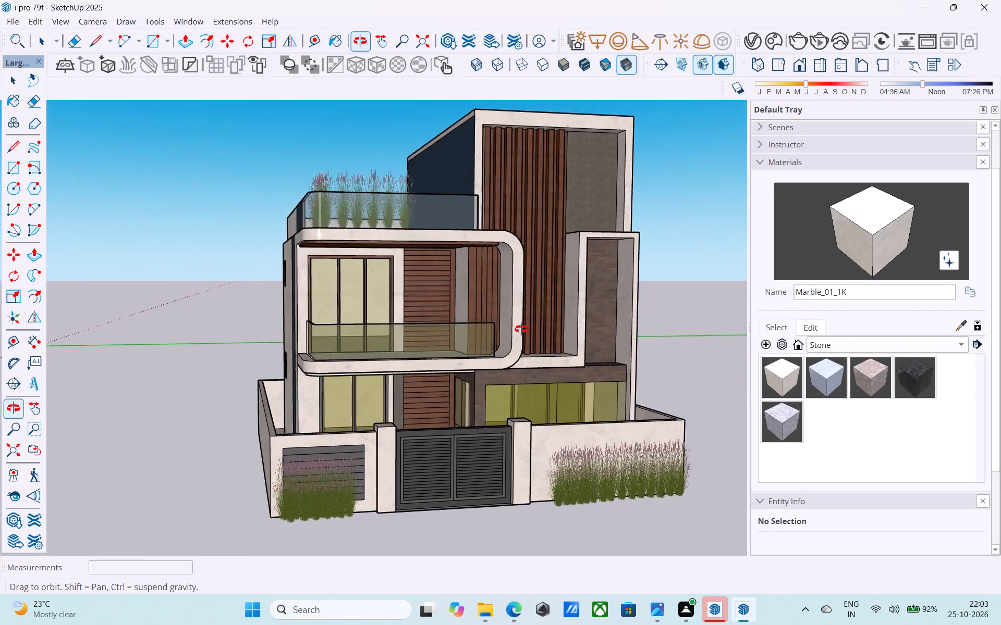
pyautogui.moveTo(521, 329); pyautogui.dragTo(597, 343, button='middle')
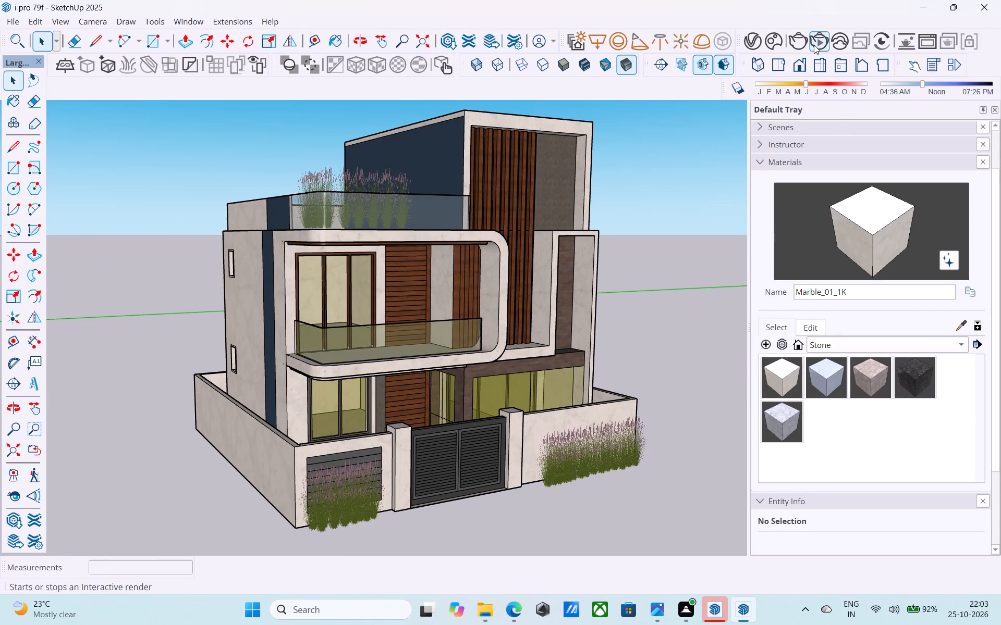
pyautogui.click(792, 36)
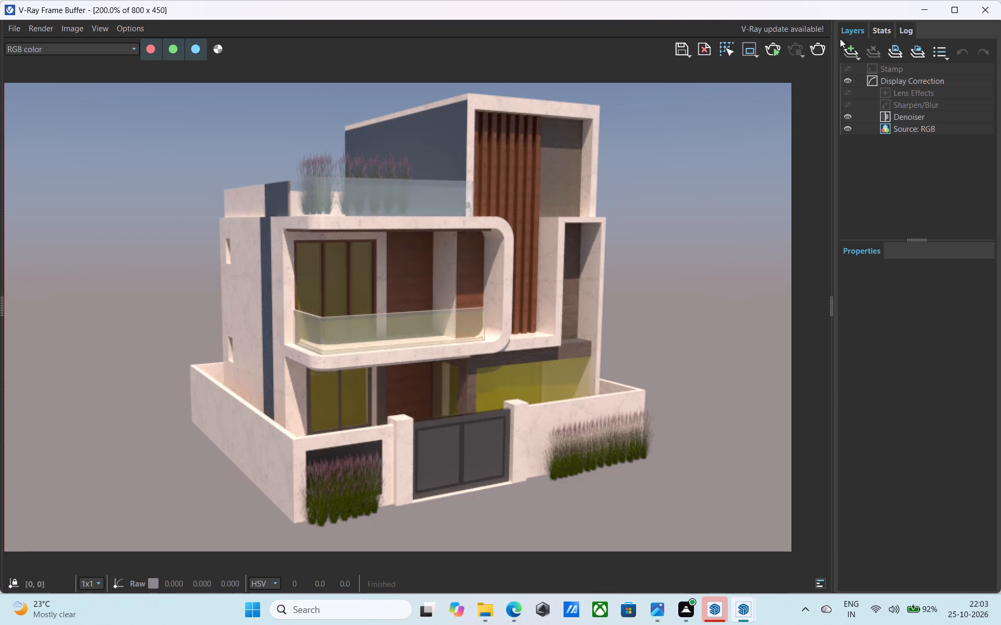
pyautogui.click(990, 14)
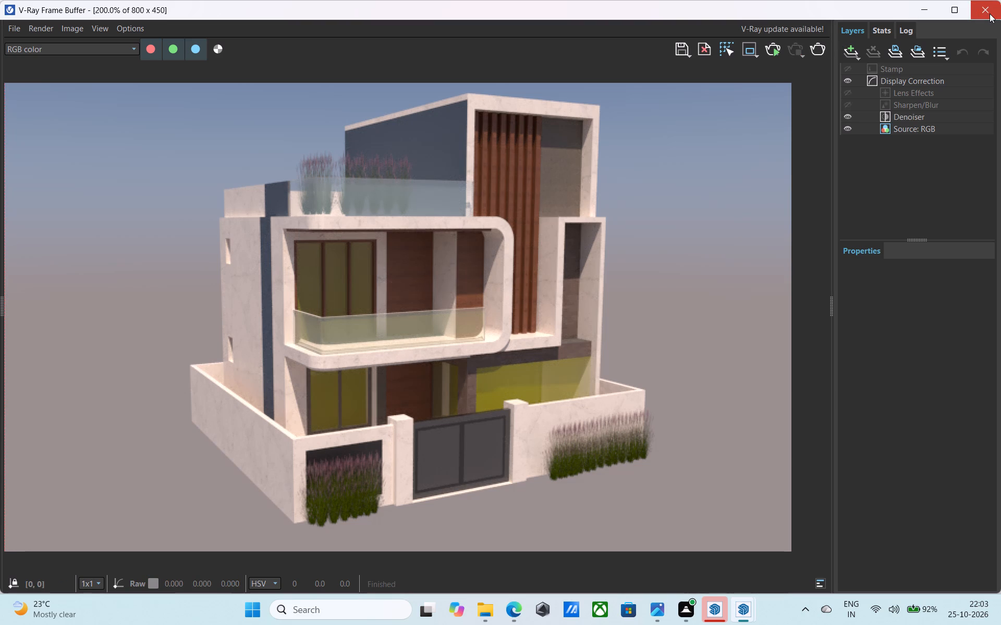
# Examine the marble finish across the front facade, side wall, roof terrace and boundary wall from near, far and above.
pyautogui.scroll(-5, 333, 427)
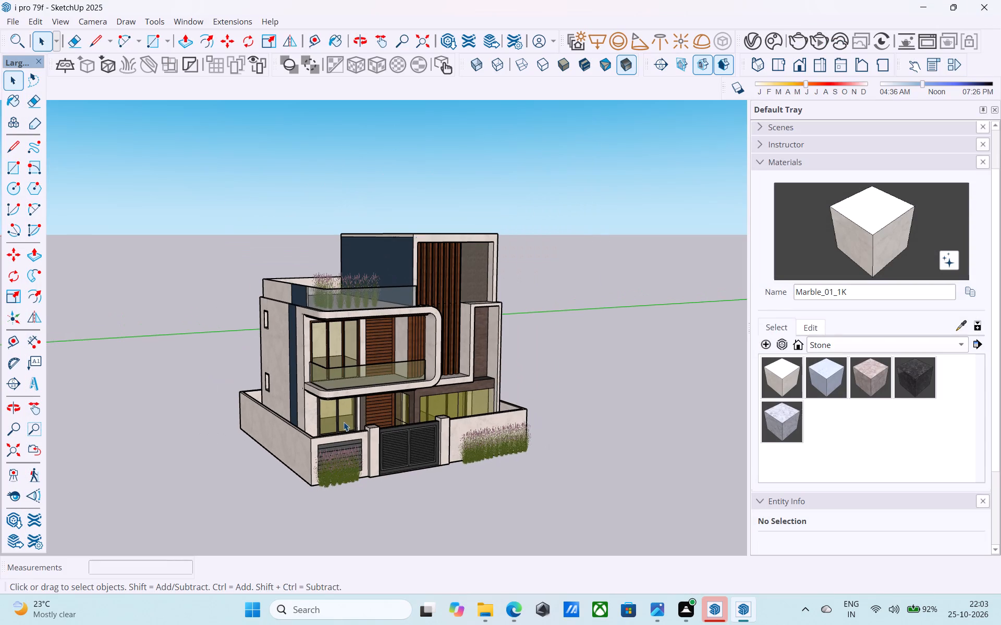
pyautogui.moveTo(343, 421); pyautogui.dragTo(336, 416, button='middle')
pyautogui.moveTo(341, 392); pyautogui.dragTo(359, 415, button='middle')
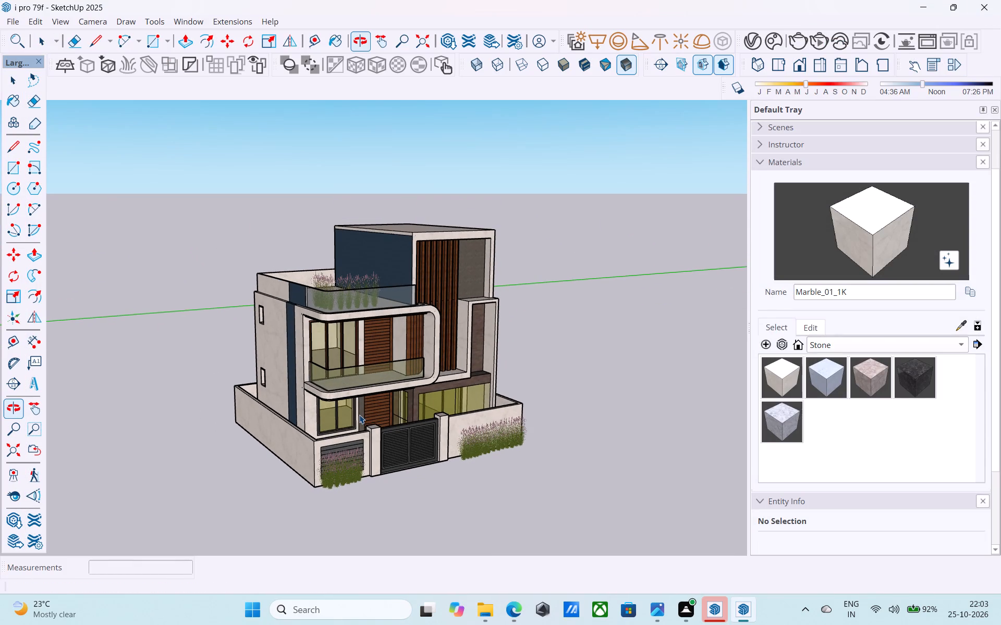
pyautogui.moveTo(366, 407); pyautogui.dragTo(396, 407, button='middle')
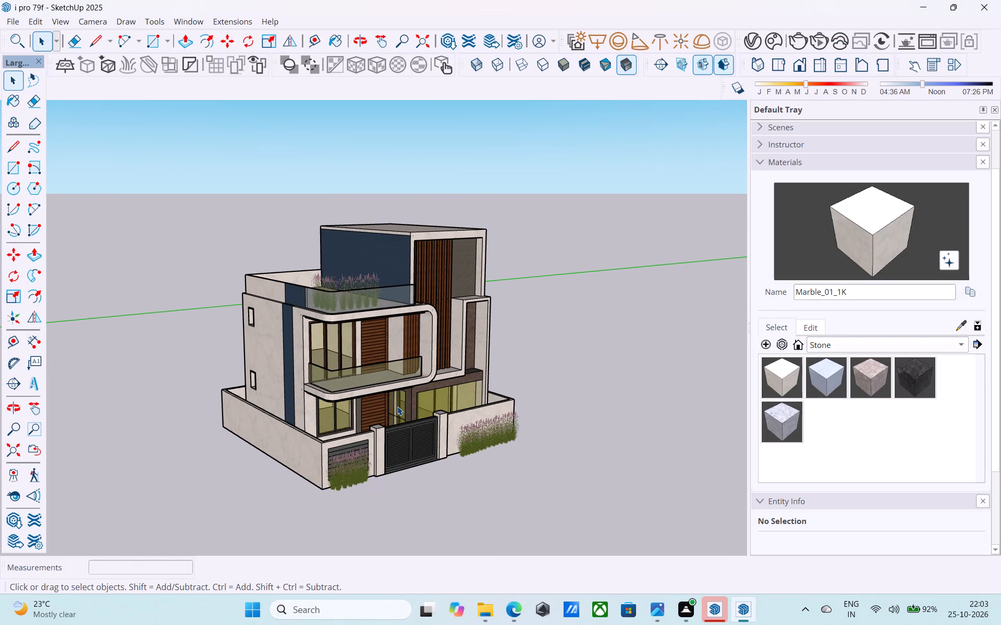
pyautogui.scroll(-2, 398, 405)
pyautogui.moveTo(398, 405); pyautogui.dragTo(499, 347, button='middle')
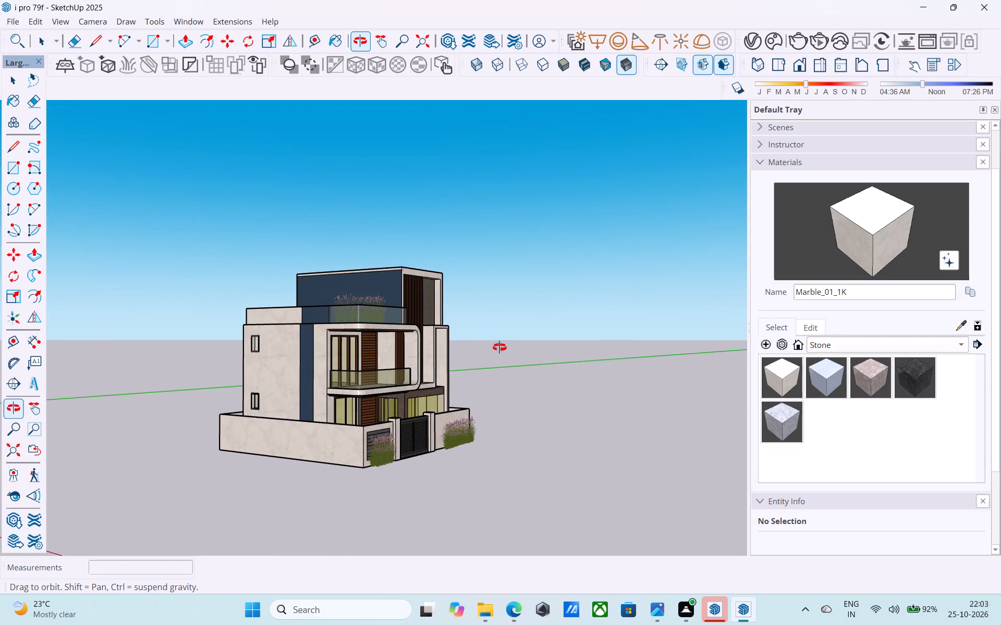
pyautogui.moveTo(499, 347); pyautogui.dragTo(388, 295, button='middle')
pyautogui.scroll(6, 389, 287)
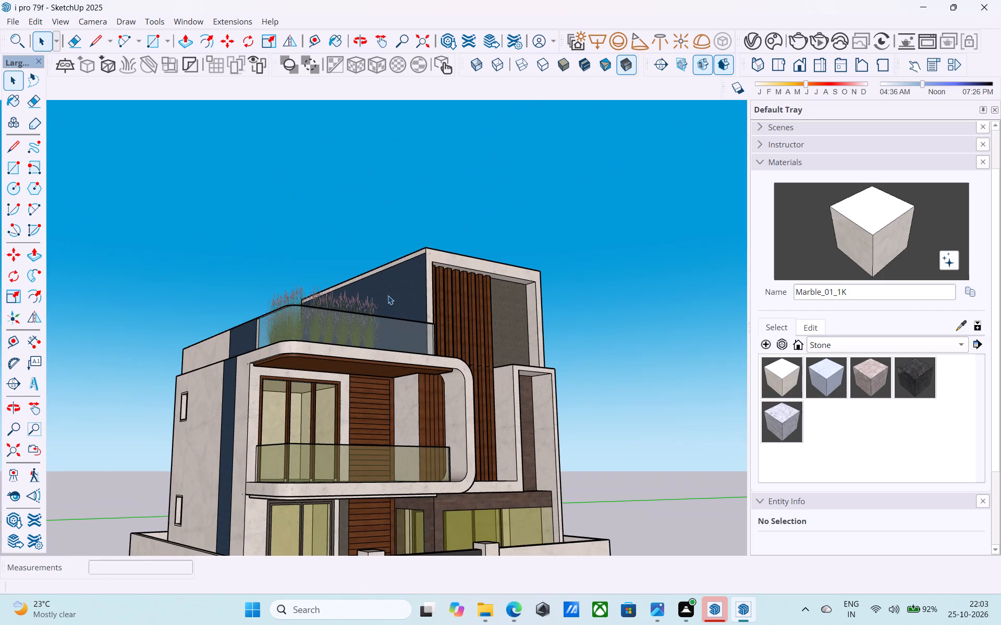
pyautogui.scroll(-5, 405, 277)
pyautogui.moveTo(405, 277); pyautogui.dragTo(391, 336, button='middle')
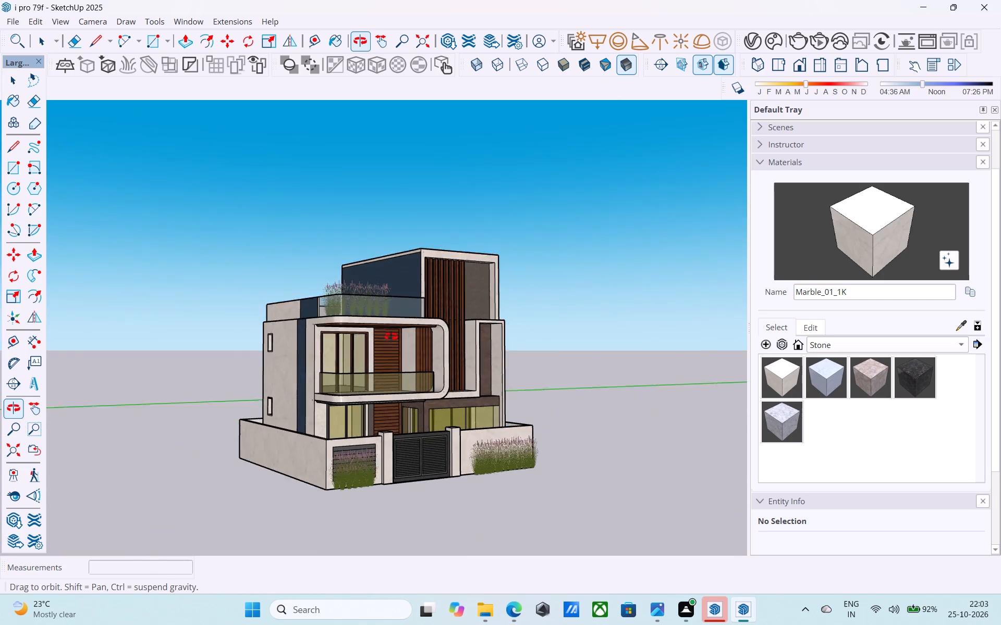
pyautogui.moveTo(391, 336); pyautogui.dragTo(393, 346, button='middle')
pyautogui.scroll(-3, 393, 346)
pyautogui.moveTo(393, 345); pyautogui.dragTo(333, 359, button='middle')
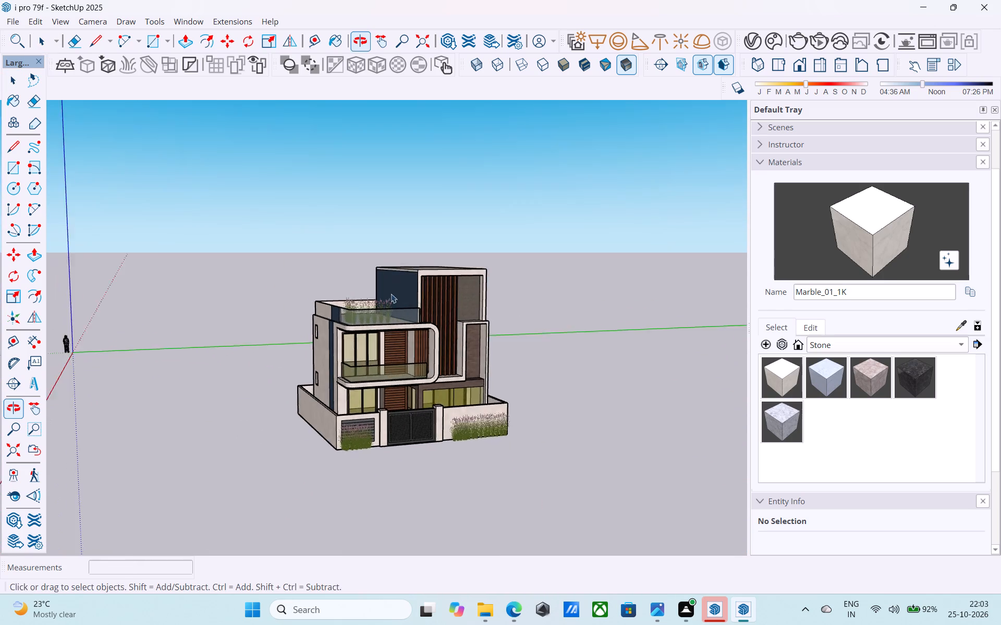
pyautogui.scroll(3, 399, 286)
pyautogui.scroll(-4, 399, 286)
pyautogui.moveTo(398, 286); pyautogui.dragTo(298, 304, button='middle')
pyautogui.middleClick(297, 304)
pyautogui.scroll(4, 397, 291)
pyautogui.moveTo(370, 303); pyautogui.dragTo(531, 316, button='middle')
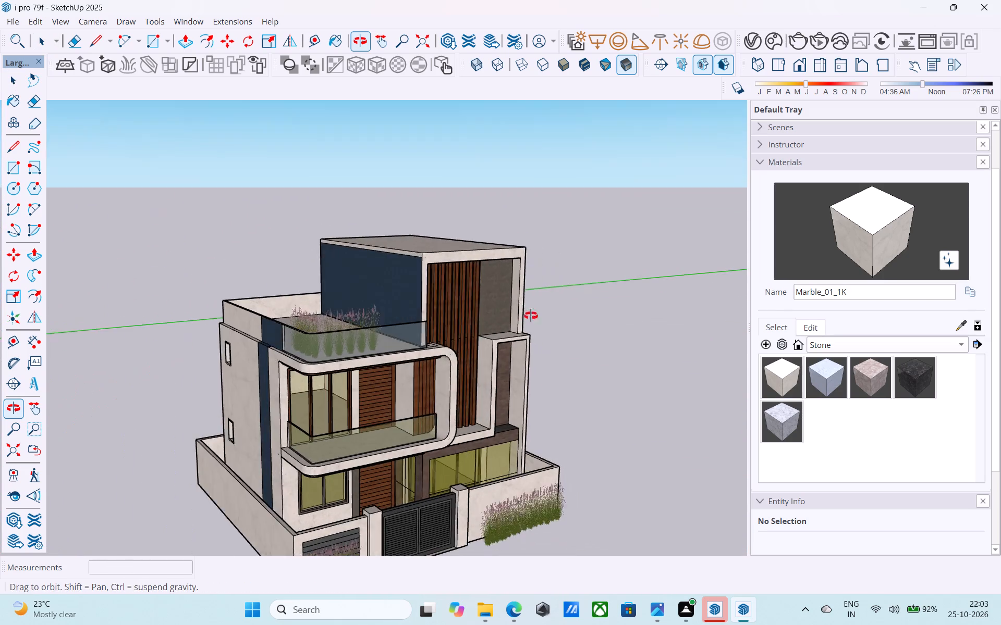
pyautogui.moveTo(531, 316); pyautogui.dragTo(558, 310, button='middle')
pyautogui.moveTo(433, 377); pyautogui.dragTo(452, 432, button='middle')
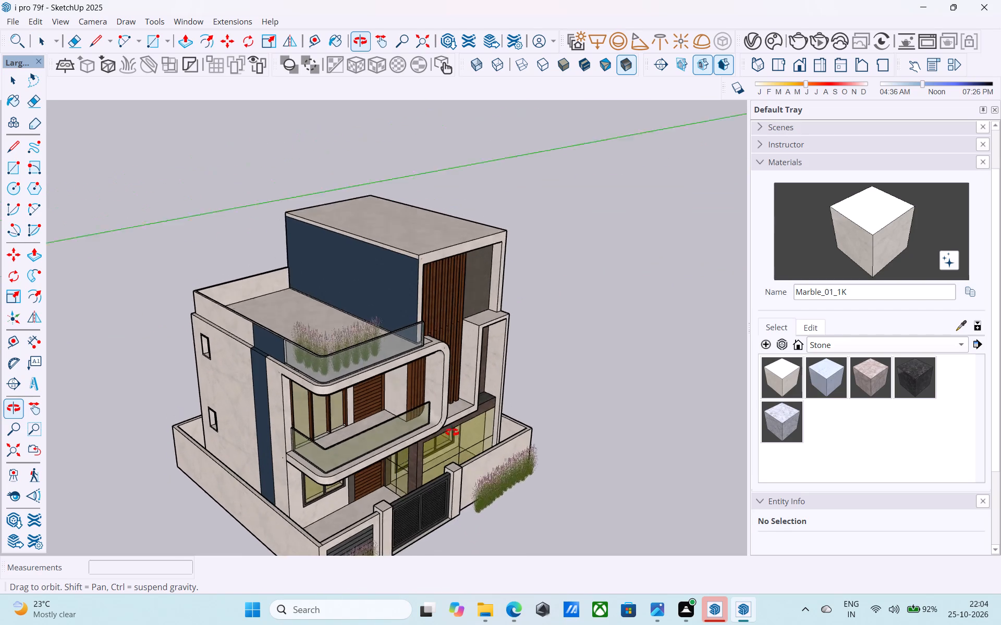
pyautogui.moveTo(452, 432); pyautogui.dragTo(436, 407, button='middle')
pyautogui.scroll(-6, 427, 329)
pyautogui.moveTo(400, 410); pyautogui.dragTo(400, 397, button='middle')
pyautogui.scroll(6, 401, 408)
pyautogui.moveTo(399, 393); pyautogui.dragTo(394, 385, button='middle')
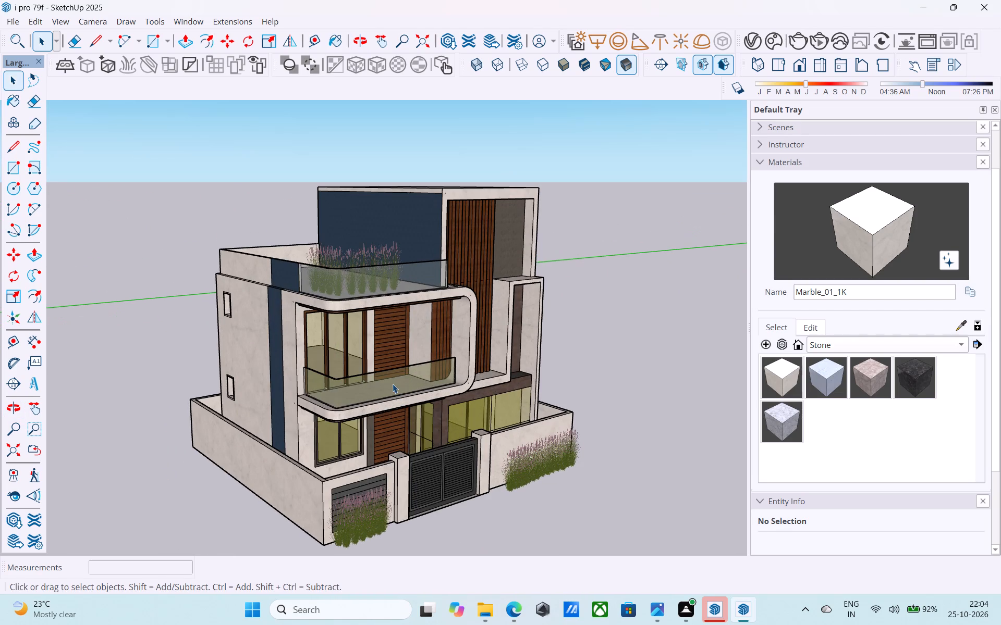
# Save the model again after the exterior review.
pyautogui.hotkey('ctrl', 's')
pyautogui.press('space')
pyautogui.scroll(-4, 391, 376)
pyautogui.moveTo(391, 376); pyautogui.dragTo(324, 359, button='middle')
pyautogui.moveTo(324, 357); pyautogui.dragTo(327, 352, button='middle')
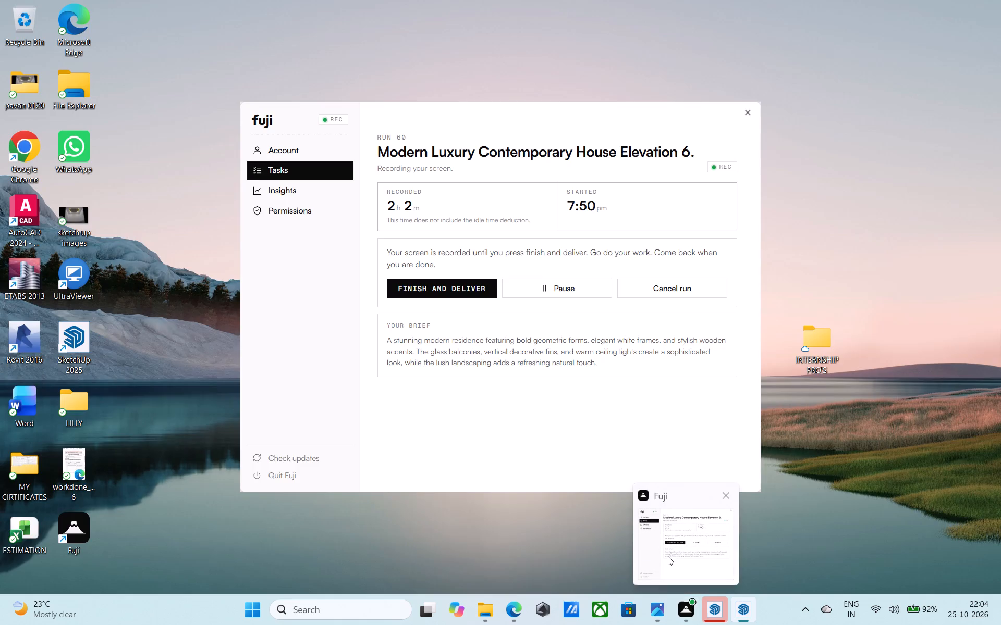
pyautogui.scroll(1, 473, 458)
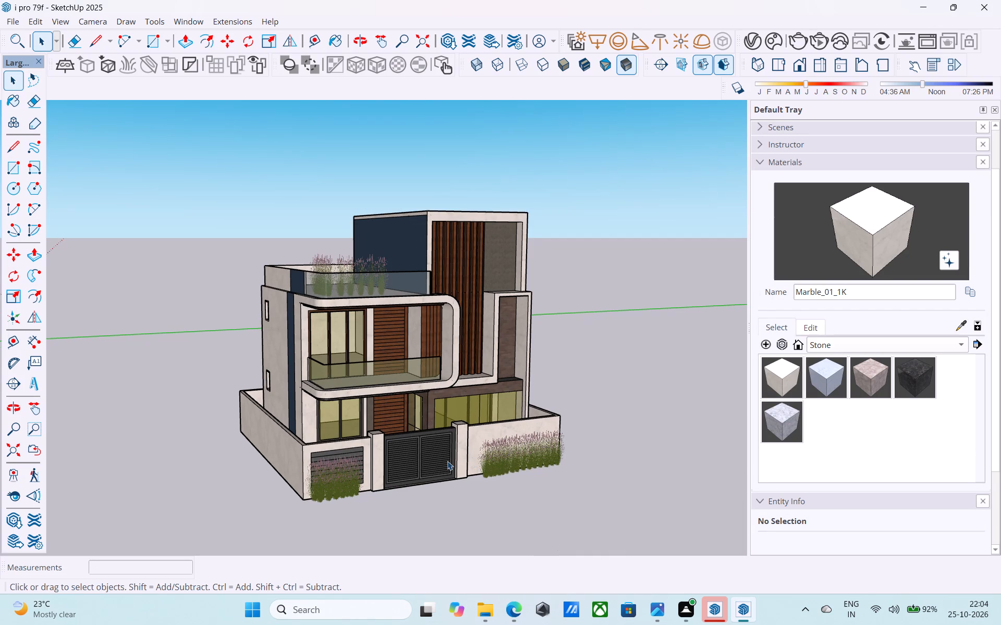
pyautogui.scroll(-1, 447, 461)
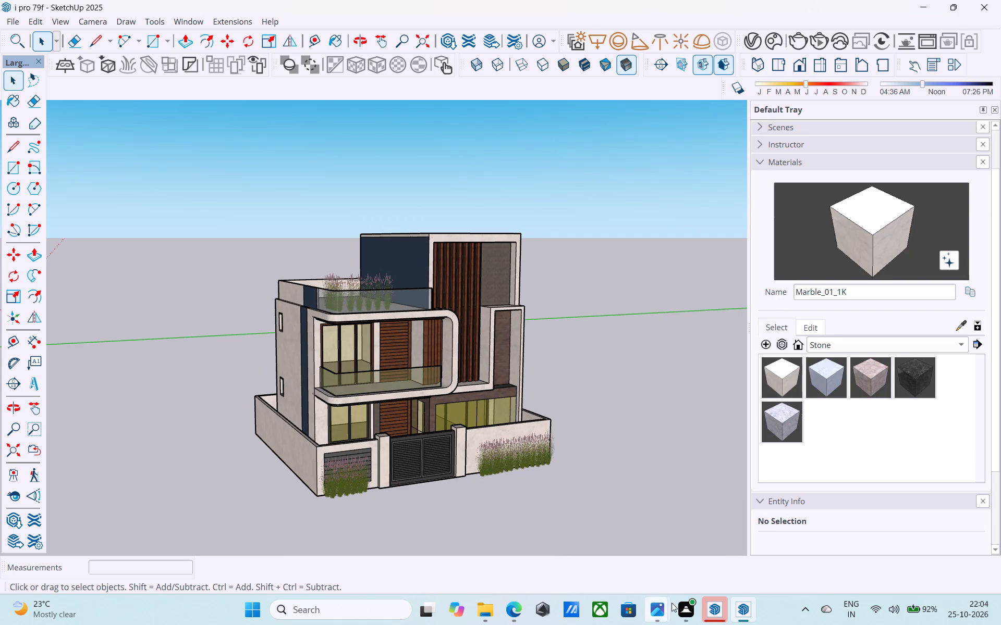